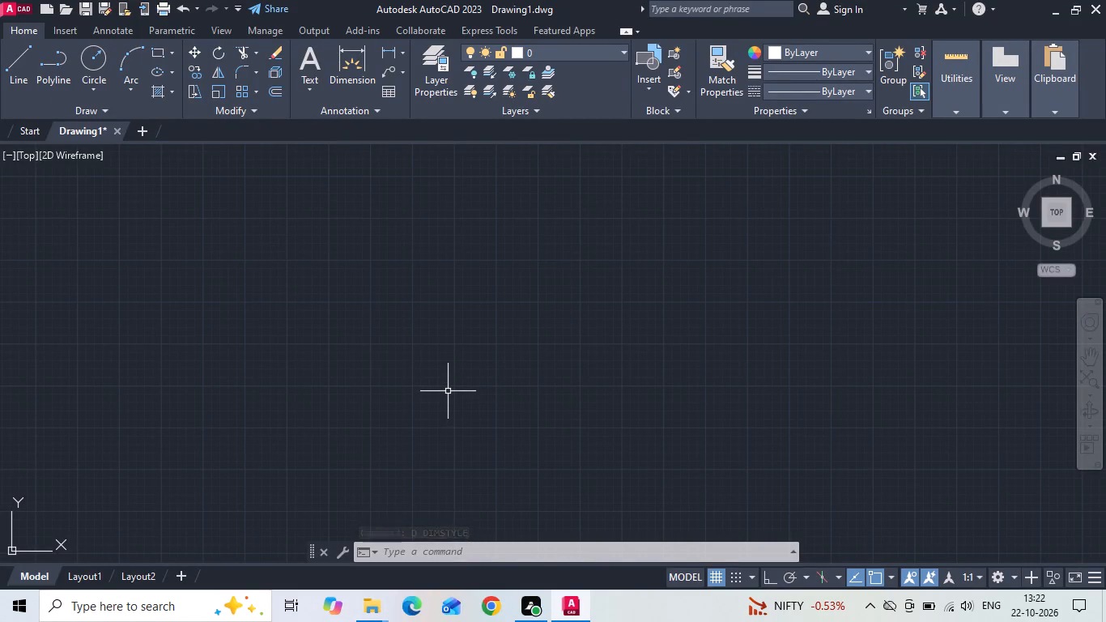
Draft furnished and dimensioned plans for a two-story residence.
Open the 25x36 gf floor plan image from the 22102026 folder and copy it.
{"action": "left_click", "coordinate": [365, 611]}
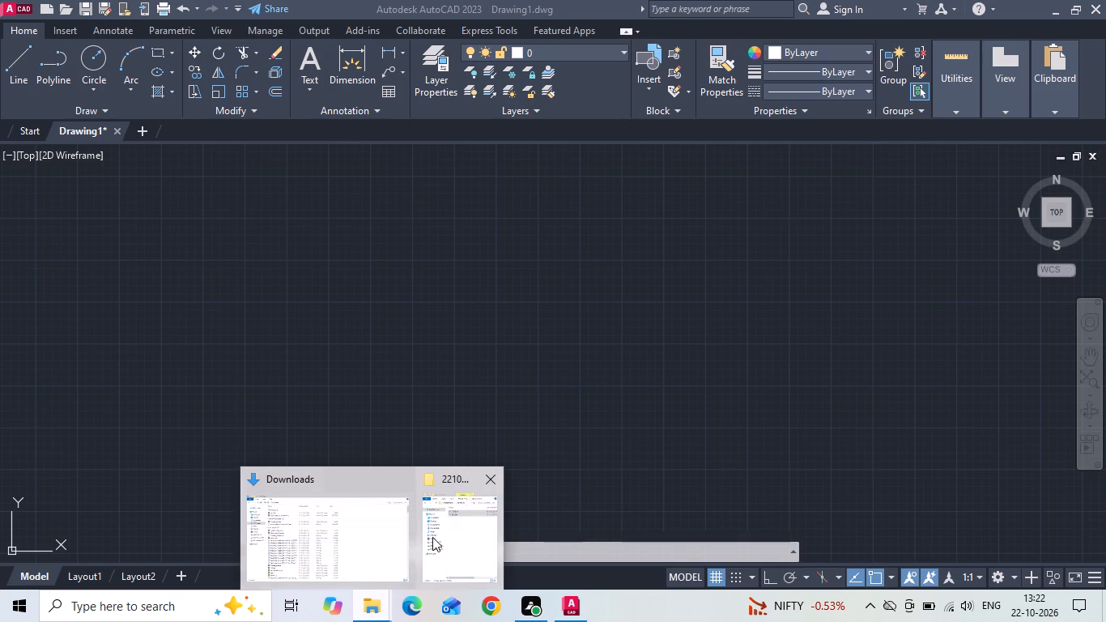
{"action": "left_click", "coordinate": [432, 537]}
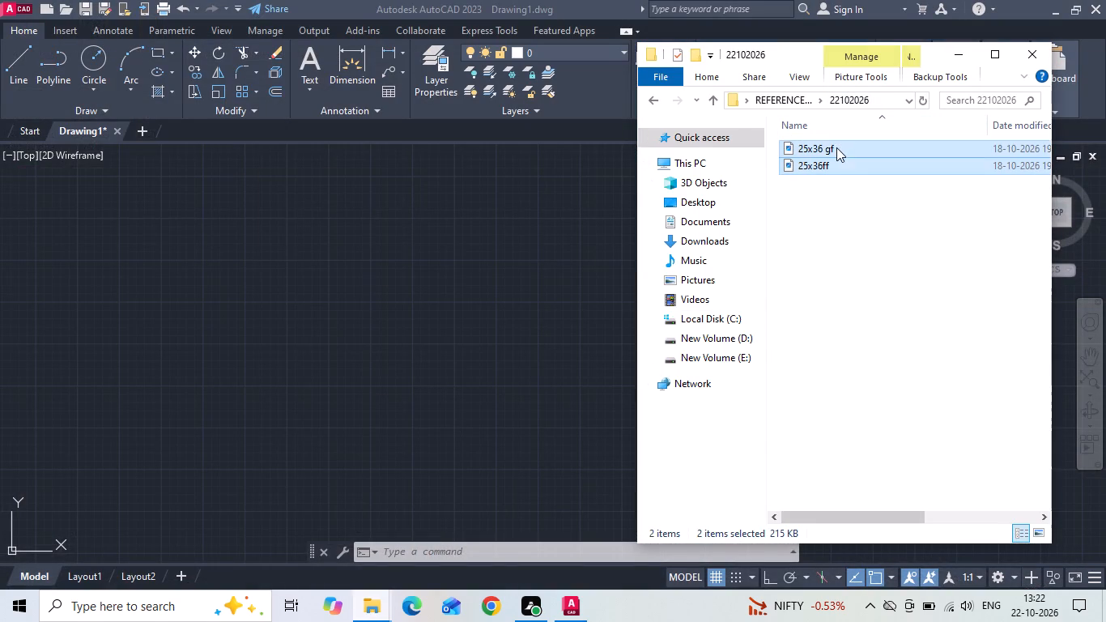
{"action": "double_click", "coordinate": [836, 147]}
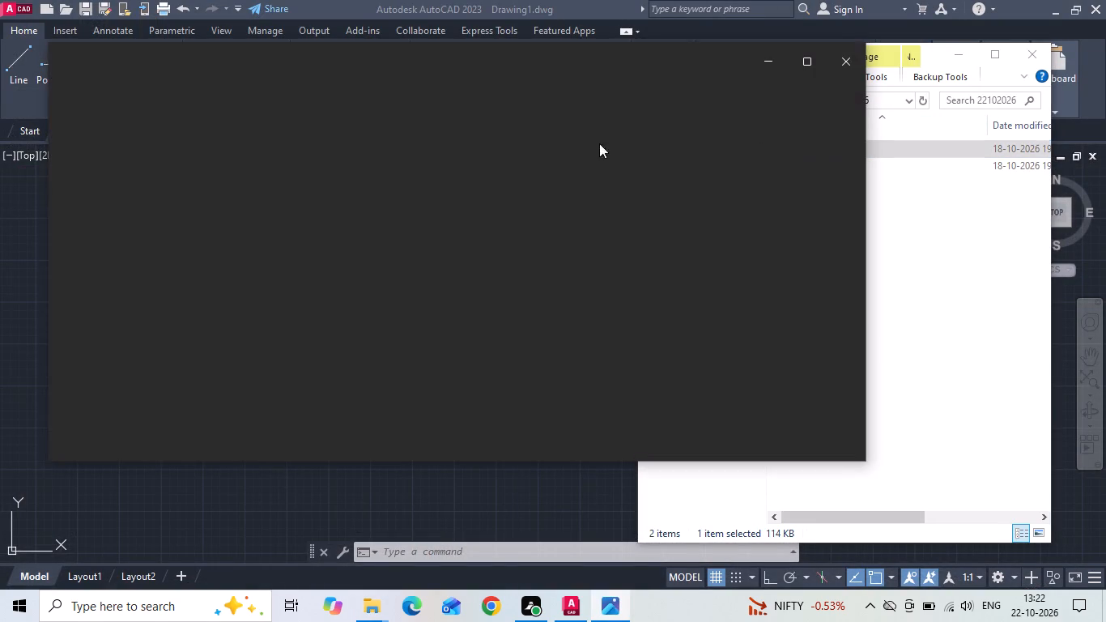
{"action": "right_click", "coordinate": [447, 179]}
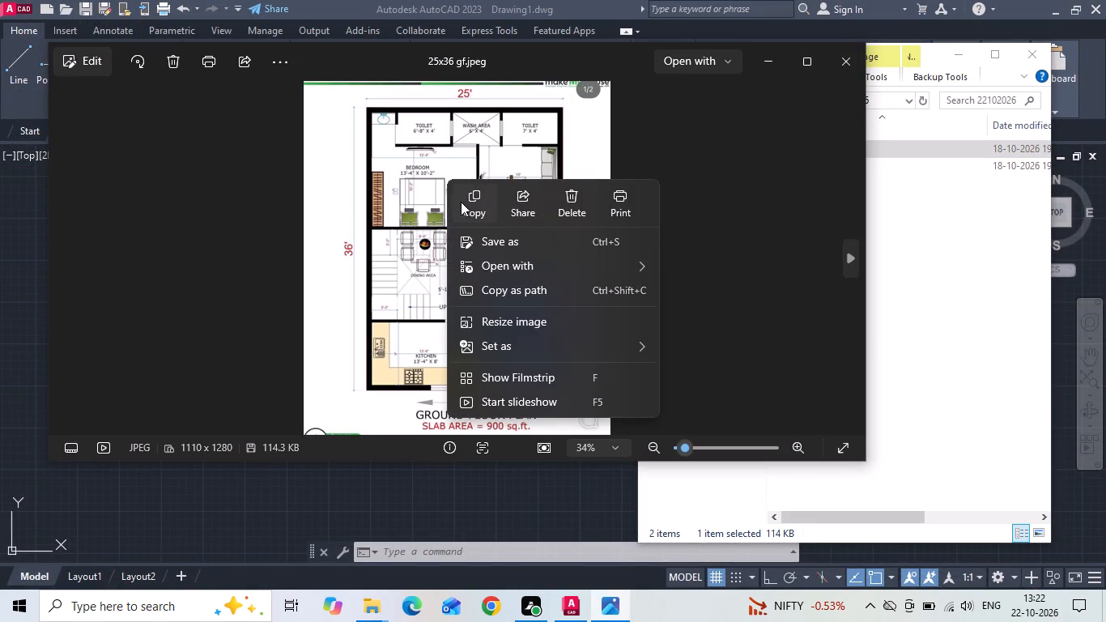
{"action": "left_click", "coordinate": [461, 202]}
Paste the copied floor plan image into the AutoCAD drawing at a freehand scale with a rotation angle of 0.
{"action": "left_click", "coordinate": [462, 497]}
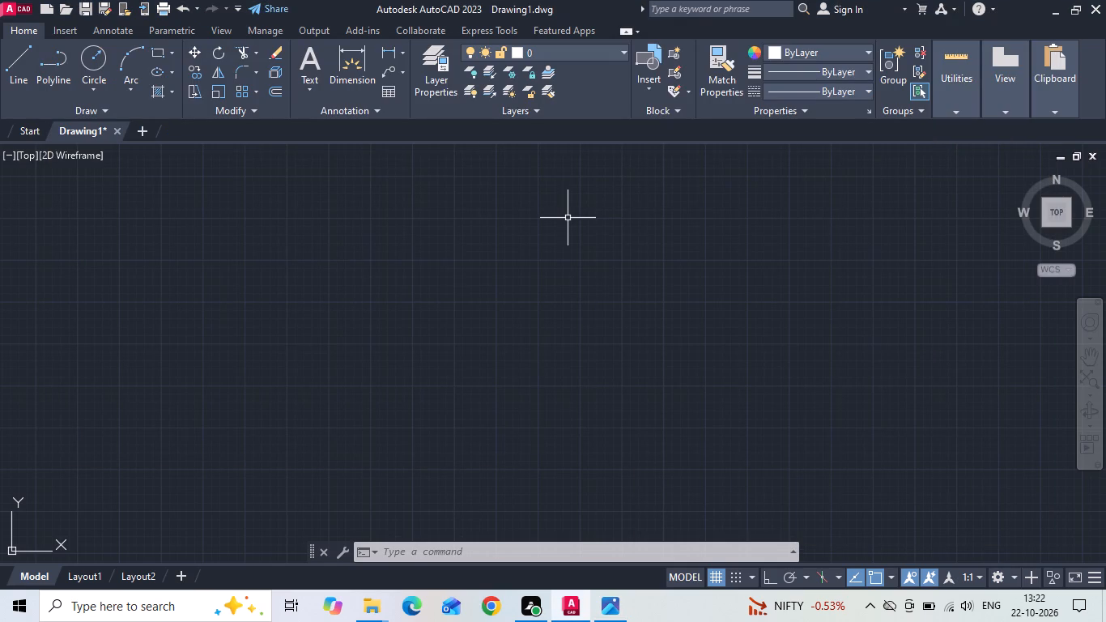
{"action": "key", "text": "ctrl+v"}
{"action": "left_click", "coordinate": [361, 390]}
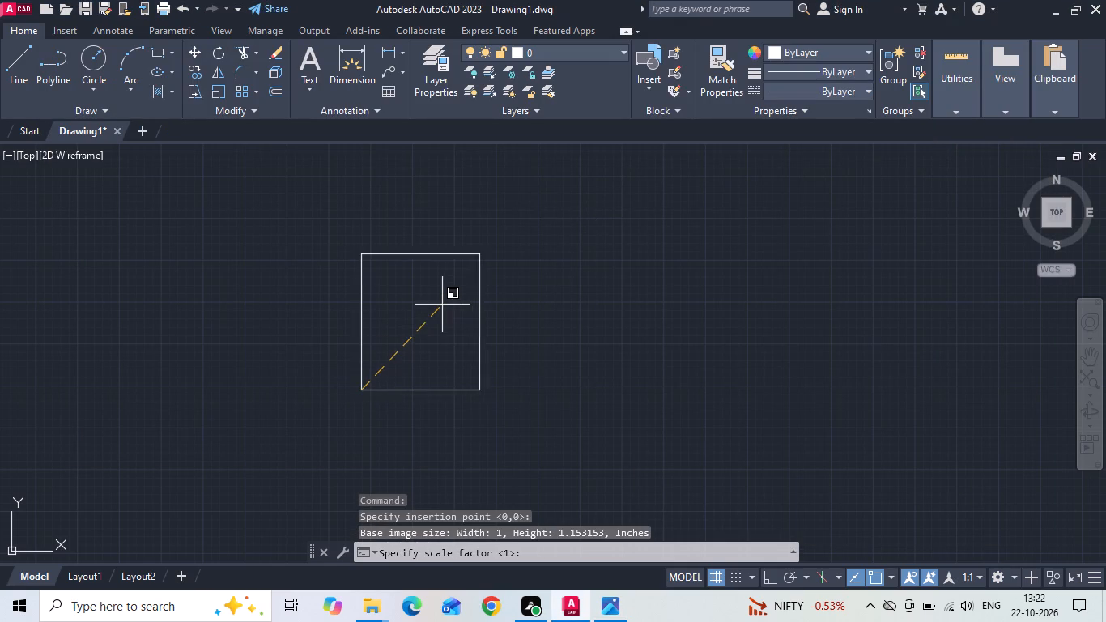
{"action": "left_click", "coordinate": [451, 299]}
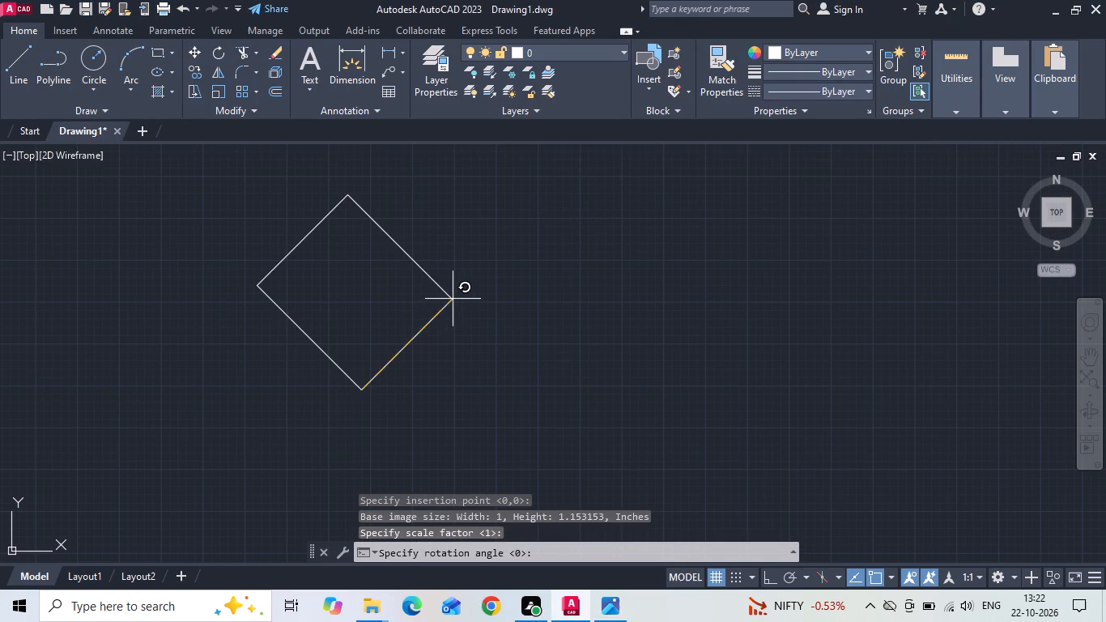
{"action": "type", "text": "0"}
{"action": "key", "text": "space"}
Draw a rectangle 25' long and 36' wide beside the floor plan image as the house outline.
{"action": "scroll", "coordinate": [426, 317], "scroll_direction": "up", "scroll_amount": 2}
{"action": "type", "text": "re"}
{"action": "key", "text": "c"}
{"action": "key", "text": "space"}
{"action": "left_click_drag", "start_coordinate": [622, 209], "coordinate": [650, 278]}
{"action": "type", "text": "d"}
{"action": "key", "text": "space"}
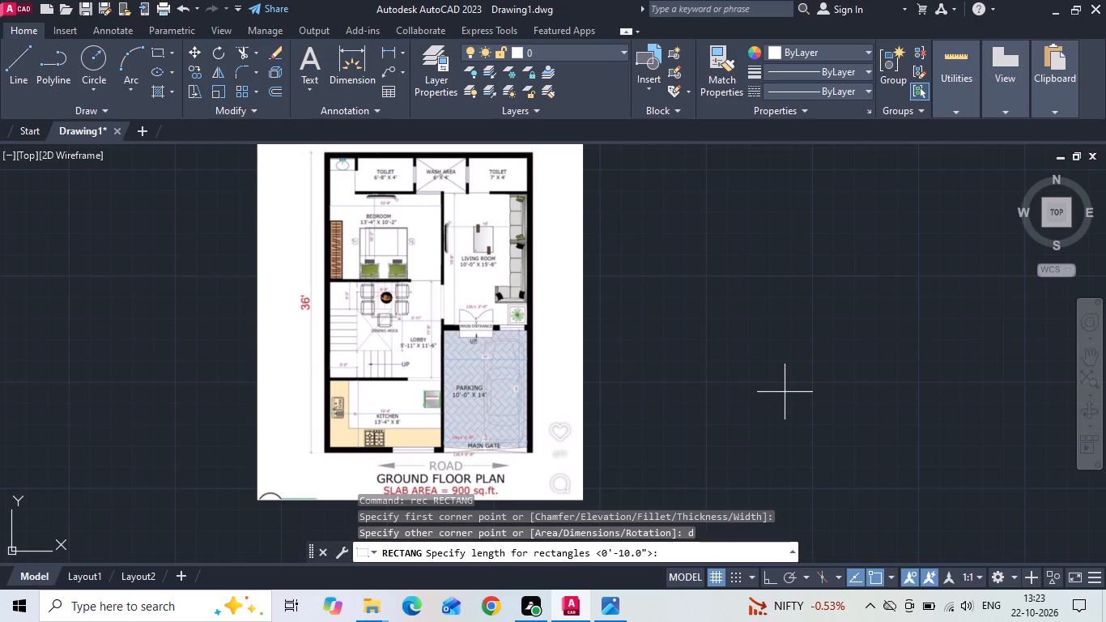
{"action": "type", "text": "25'"}
{"action": "key", "text": "Return"}
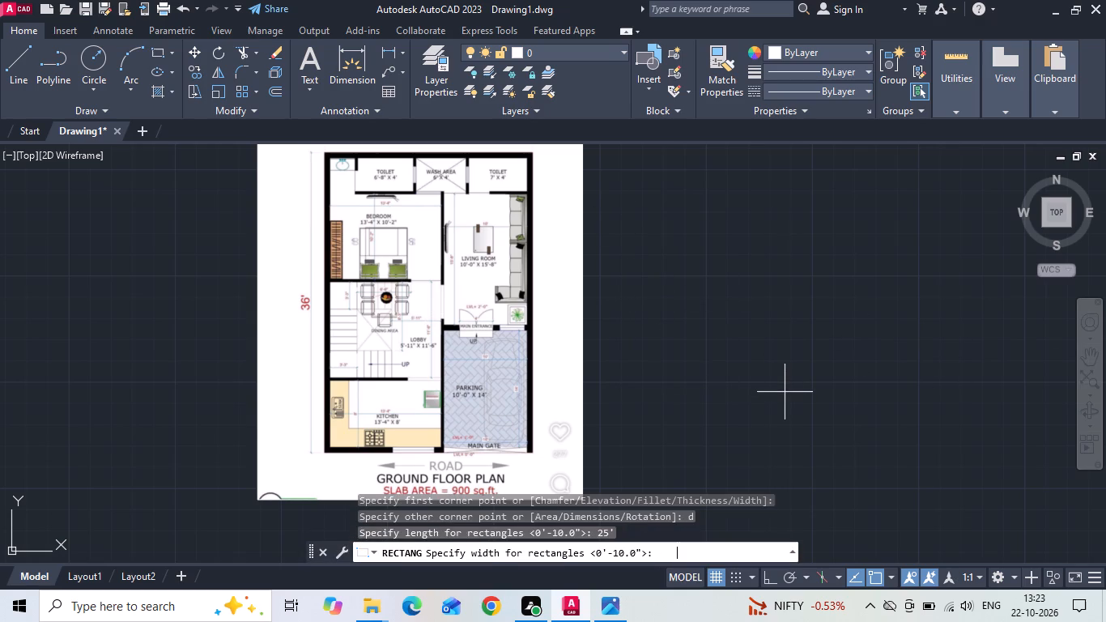
{"action": "type", "text": "36'"}
{"action": "key", "text": "Return"}
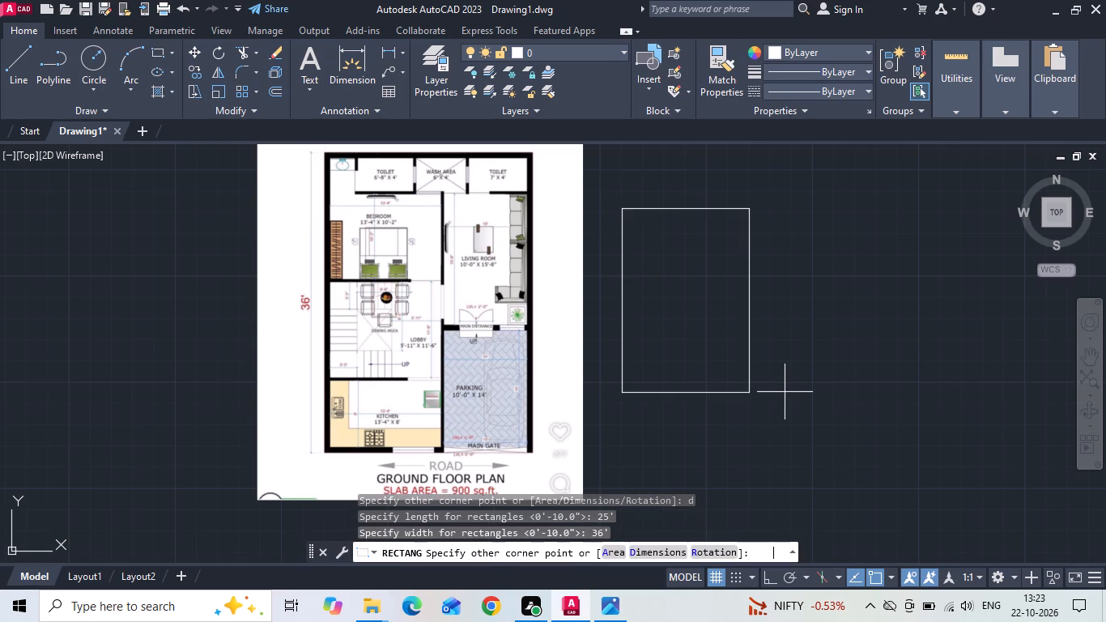
{"action": "left_click", "coordinate": [786, 392]}
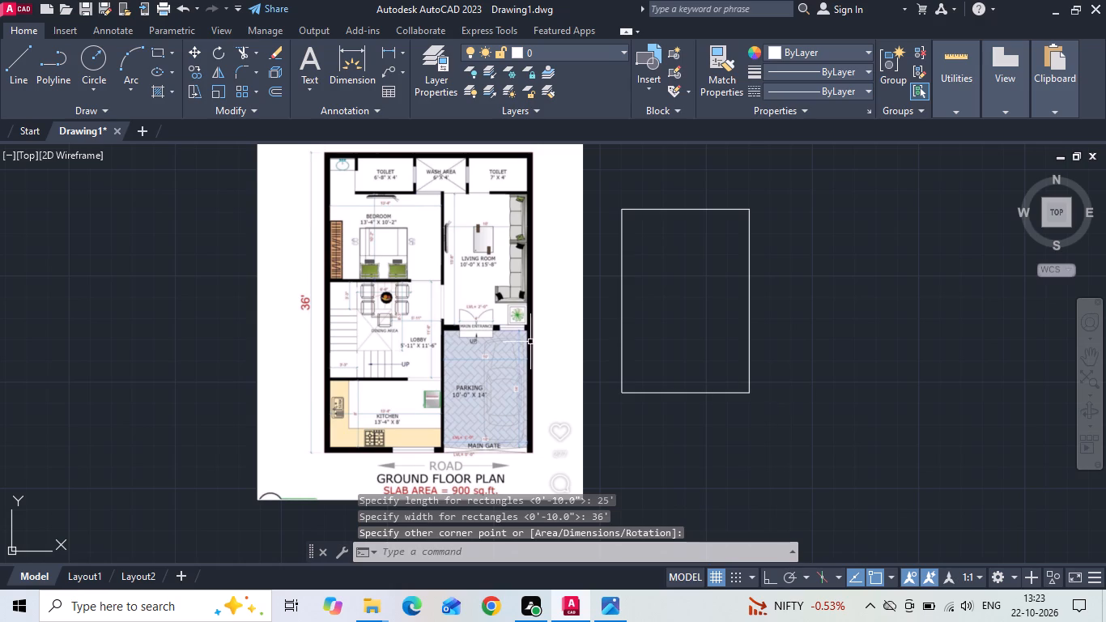
{"action": "key", "text": "Escape"}
Scale the floor plan image down freehand to about half its size, using its upper-right corner as base point.
{"action": "scroll", "coordinate": [548, 299], "scroll_direction": "down", "scroll_amount": 1}
{"action": "left_click", "coordinate": [568, 168]}
{"action": "left_click", "coordinate": [505, 225]}
{"action": "right_click", "coordinate": [505, 225]}
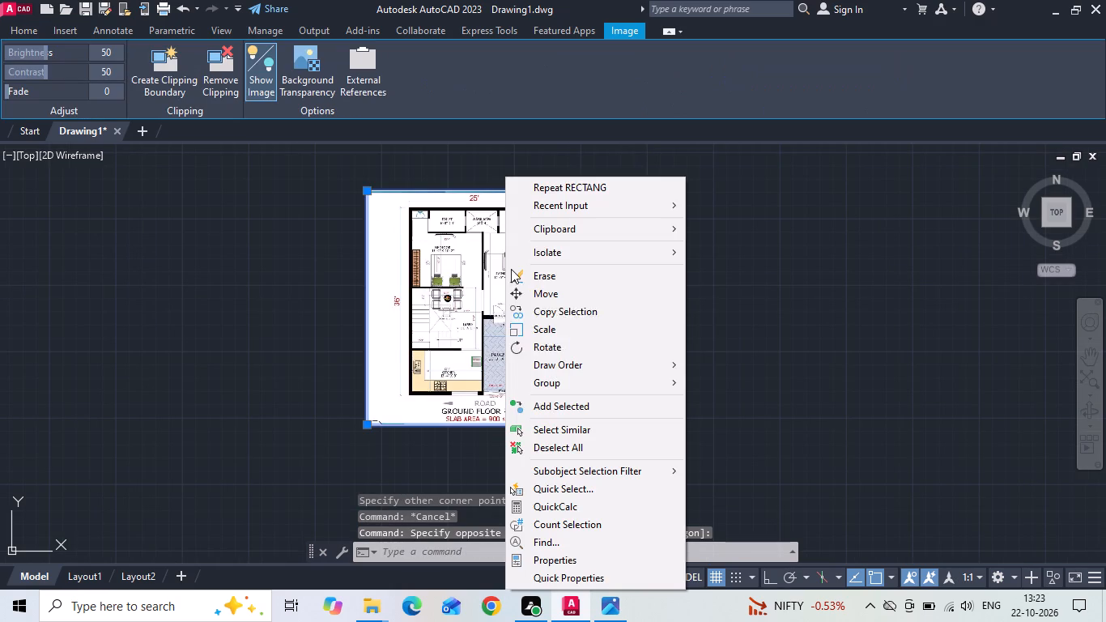
{"action": "left_click", "coordinate": [530, 331]}
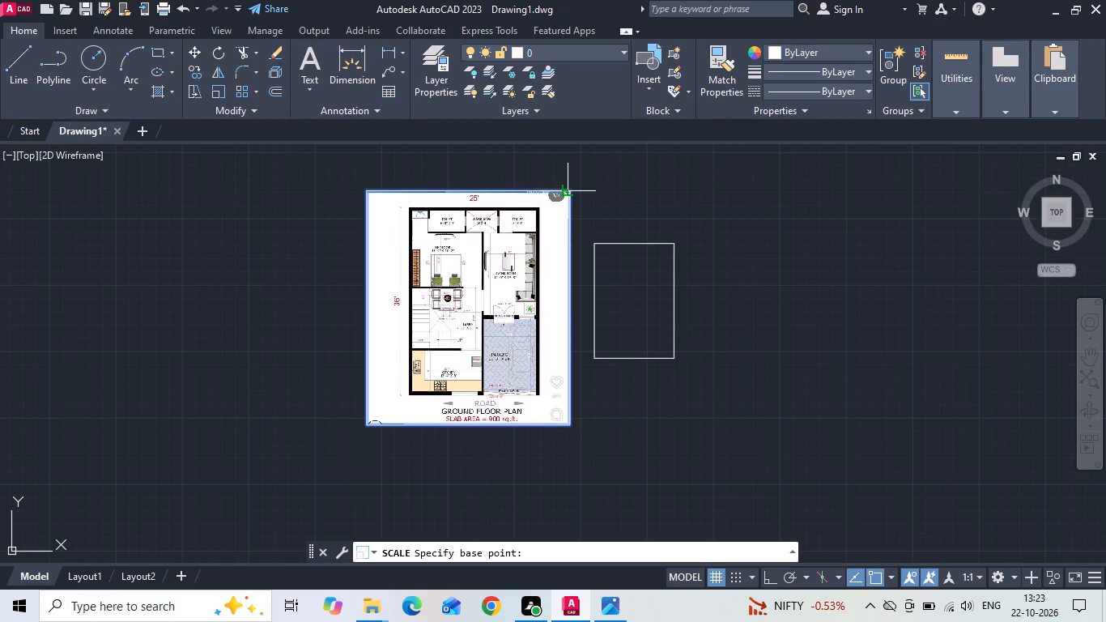
{"action": "left_click_drag", "start_coordinate": [572, 189], "coordinate": [575, 197]}
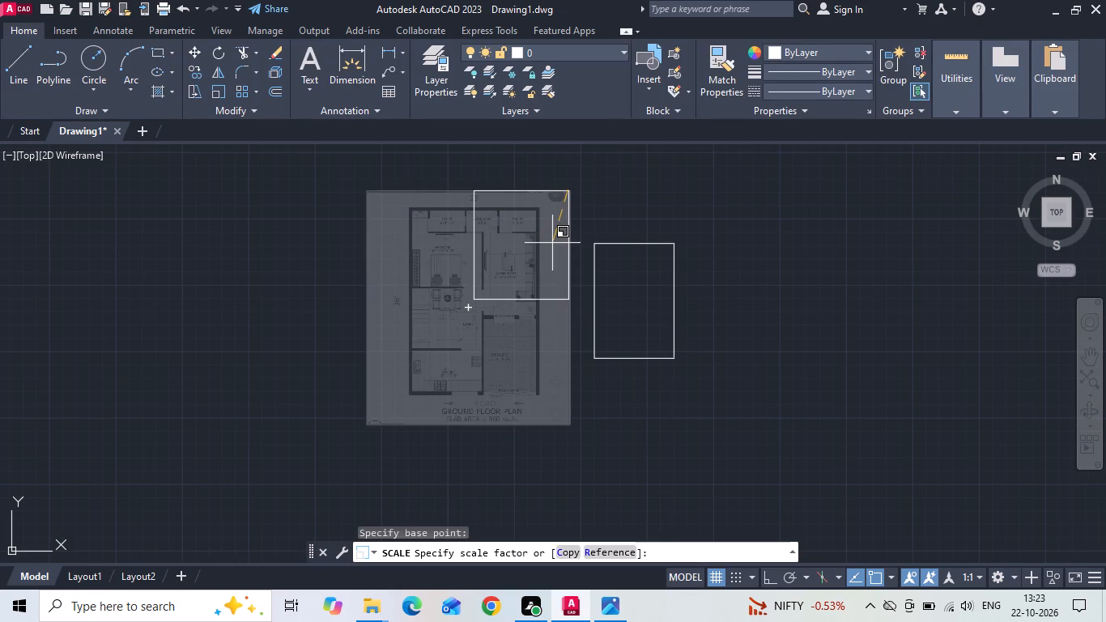
{"action": "left_click", "coordinate": [556, 238]}
Move the reduced floor plan image down so it sits beside the 25' by 36' rectangle.
{"action": "left_click", "coordinate": [552, 299]}
{"action": "left_click", "coordinate": [514, 249]}
{"action": "right_click", "coordinate": [514, 249]}
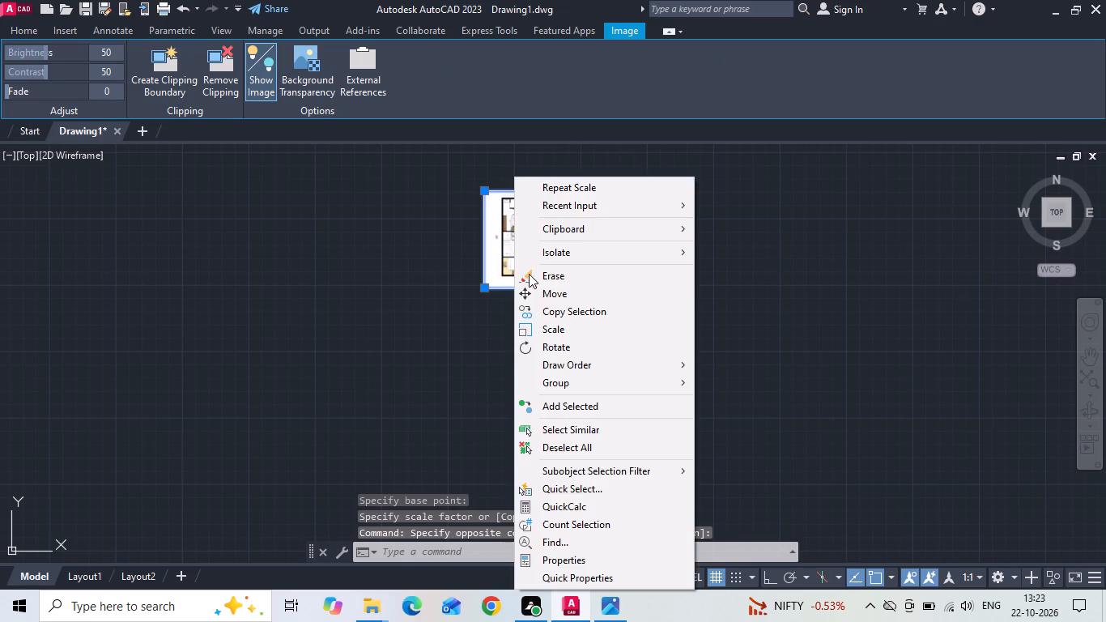
{"action": "left_click", "coordinate": [542, 295]}
{"action": "left_click_drag", "start_coordinate": [543, 352], "coordinate": [544, 362]}
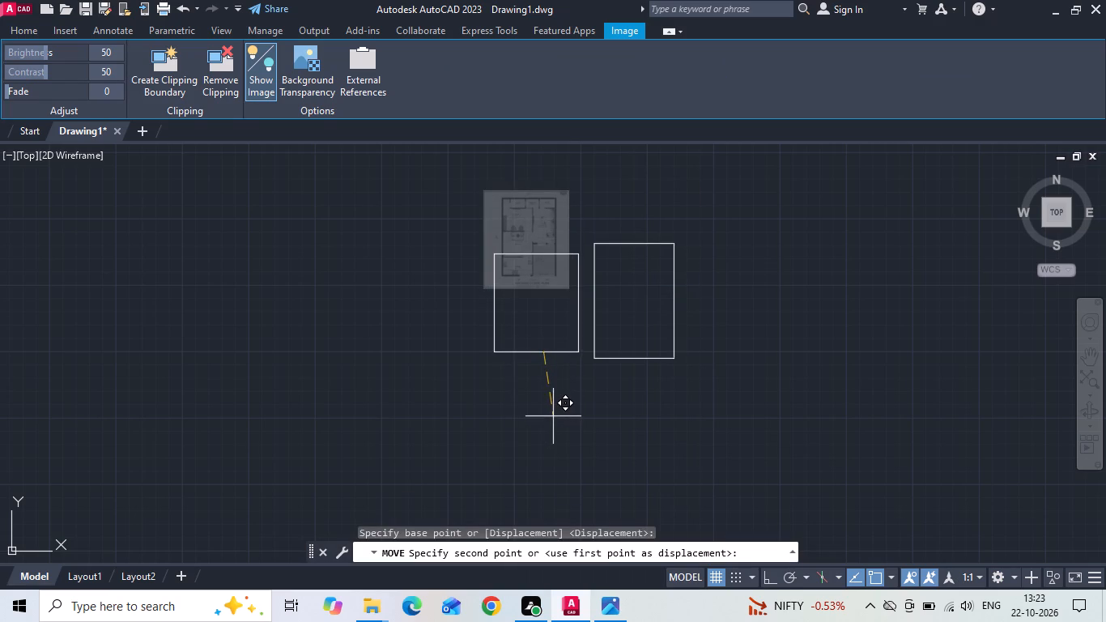
{"action": "left_click", "coordinate": [555, 411]}
Scale the floor plan image up slightly from its upper-right corner to roughly the height of the rectangle.
{"action": "scroll", "coordinate": [573, 260], "scroll_direction": "up", "scroll_amount": 3}
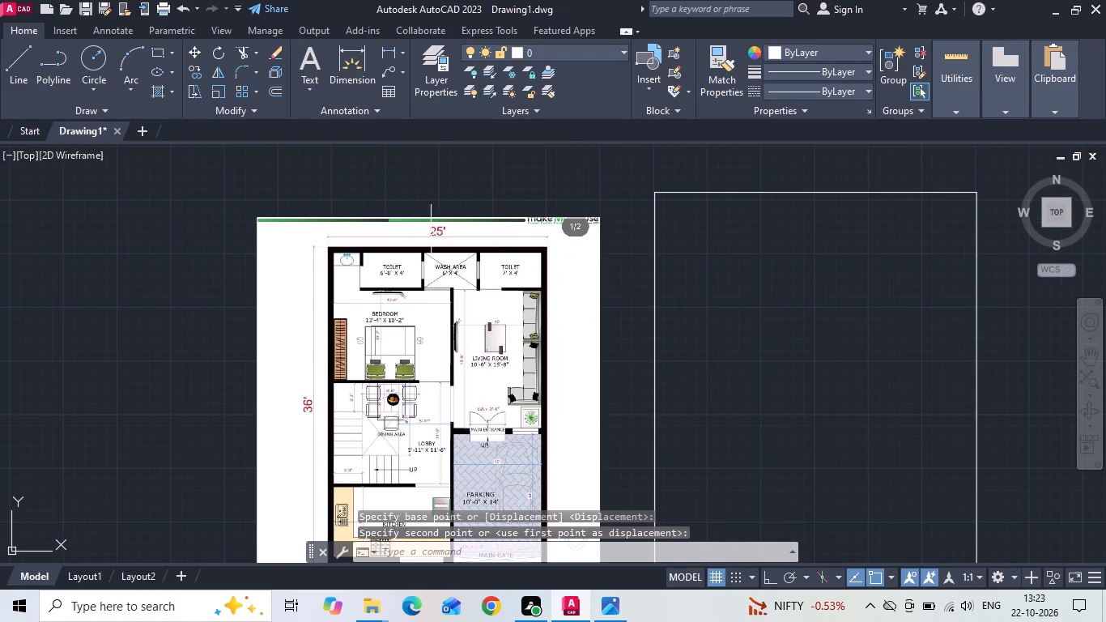
{"action": "left_click_drag", "start_coordinate": [491, 183], "coordinate": [464, 258]}
{"action": "left_click", "coordinate": [459, 263]}
{"action": "right_click", "coordinate": [466, 253]}
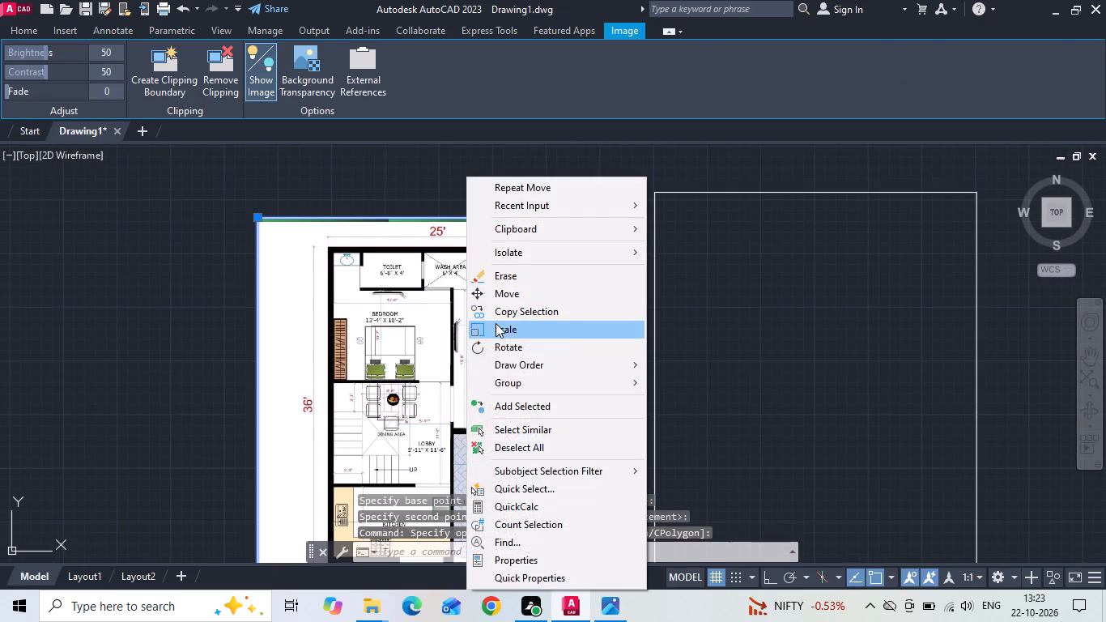
{"action": "left_click", "coordinate": [496, 323]}
{"action": "left_click", "coordinate": [598, 215]}
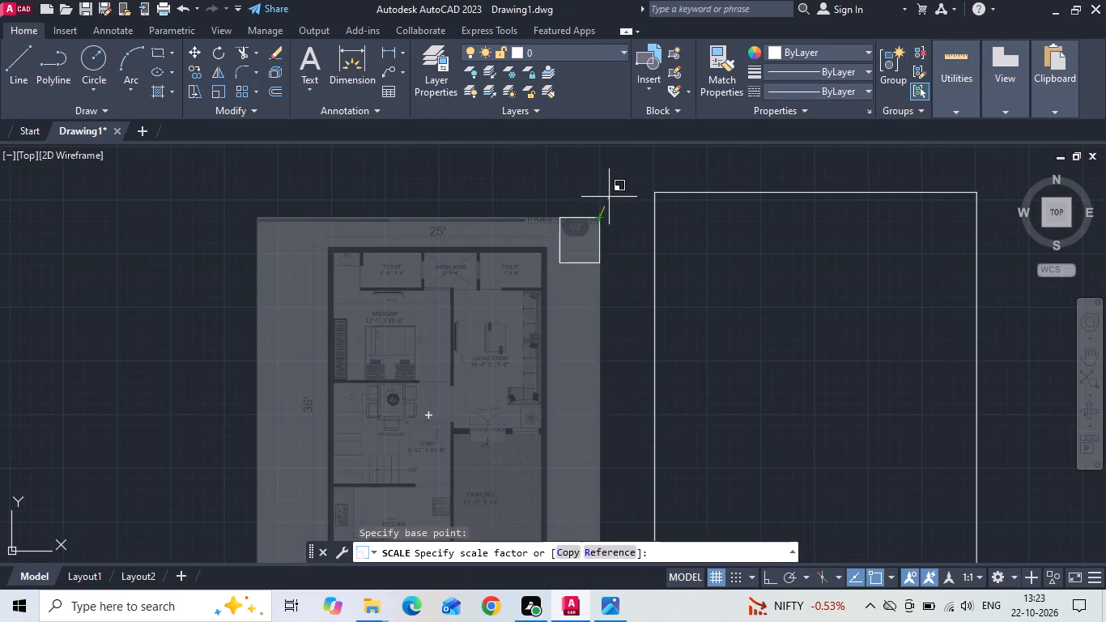
{"action": "scroll", "coordinate": [610, 194], "scroll_direction": "down", "scroll_amount": 3}
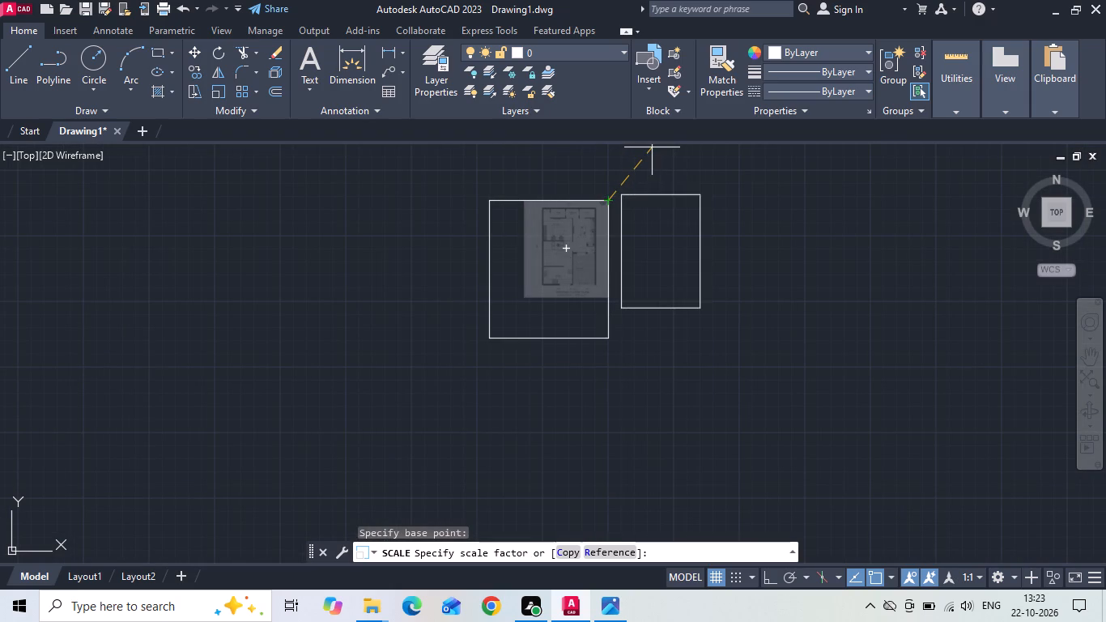
{"action": "left_click", "coordinate": [636, 155]}
Move the floor plan image slightly up and to the right, keeping it beside the rectangle.
{"action": "left_click_drag", "start_coordinate": [588, 193], "coordinate": [576, 205]}
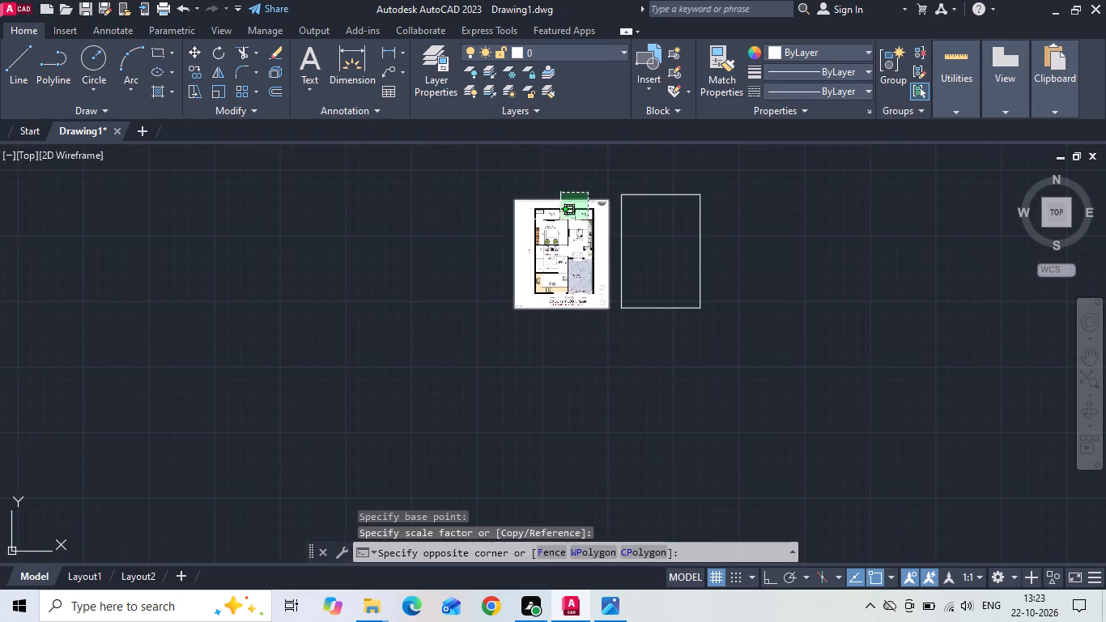
{"action": "left_click", "coordinate": [557, 222]}
{"action": "right_click", "coordinate": [557, 222]}
{"action": "left_click", "coordinate": [581, 291]}
{"action": "left_click", "coordinate": [593, 425]}
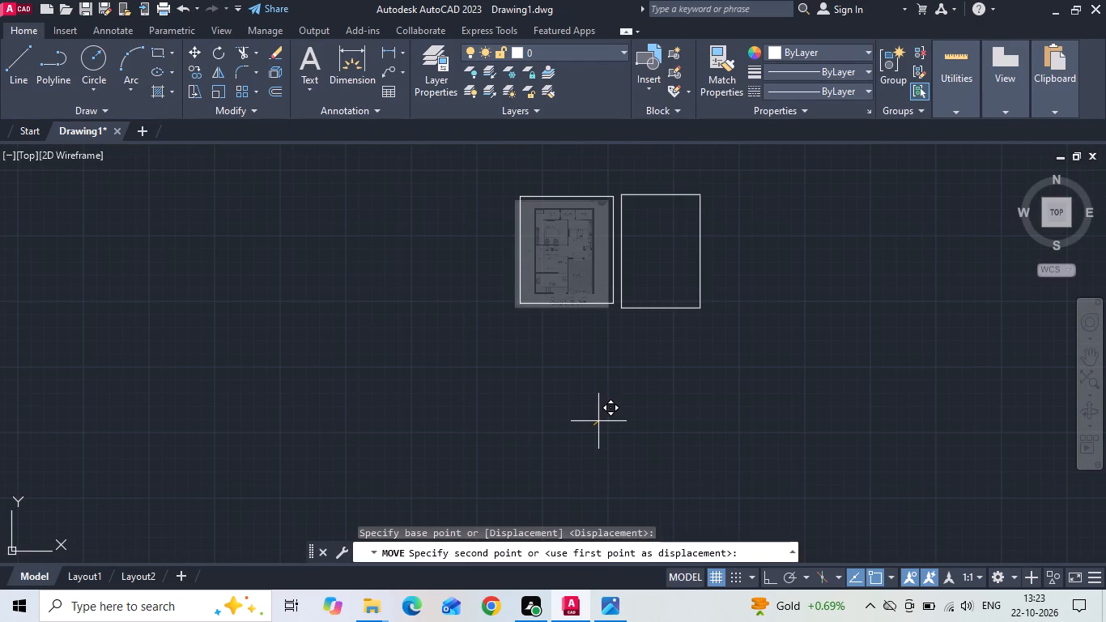
{"action": "left_click", "coordinate": [598, 422]}
Offset the house outline rectangle 9 inches inward to form the outer wall thickness.
{"action": "scroll", "coordinate": [578, 224], "scroll_direction": "up", "scroll_amount": 3}
{"action": "middle_click_drag", "start_coordinate": [565, 228], "coordinate": [522, 239]}
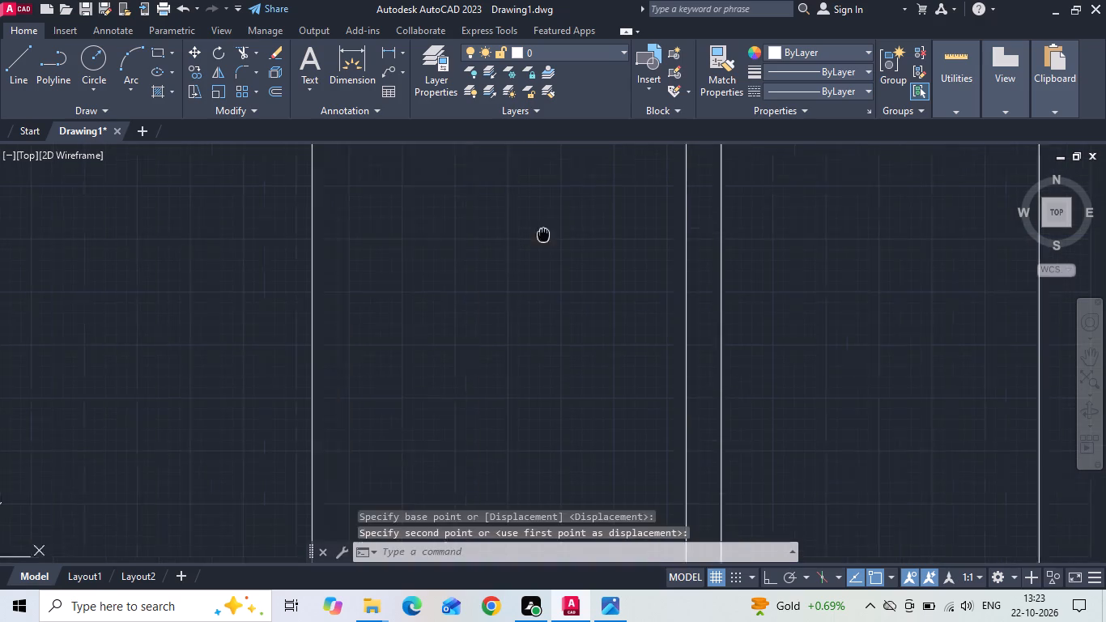
{"action": "middle_click_drag", "start_coordinate": [522, 239], "coordinate": [394, 284]}
{"action": "key", "text": "o"}
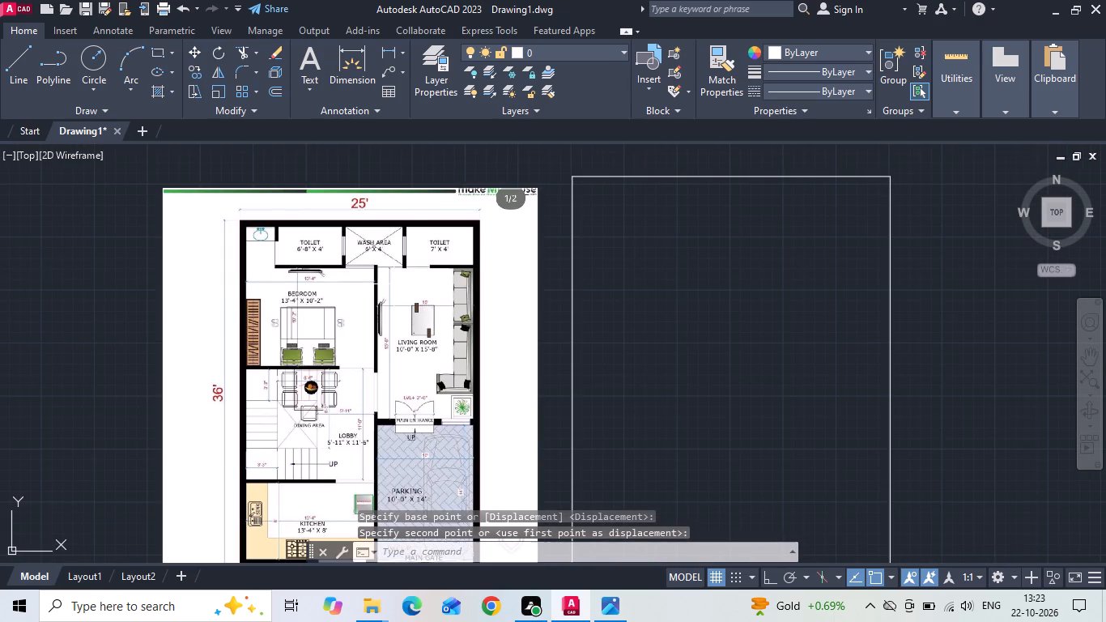
{"action": "key", "text": "Return"}
{"action": "key", "text": "9"}
{"action": "key", "text": "Return"}
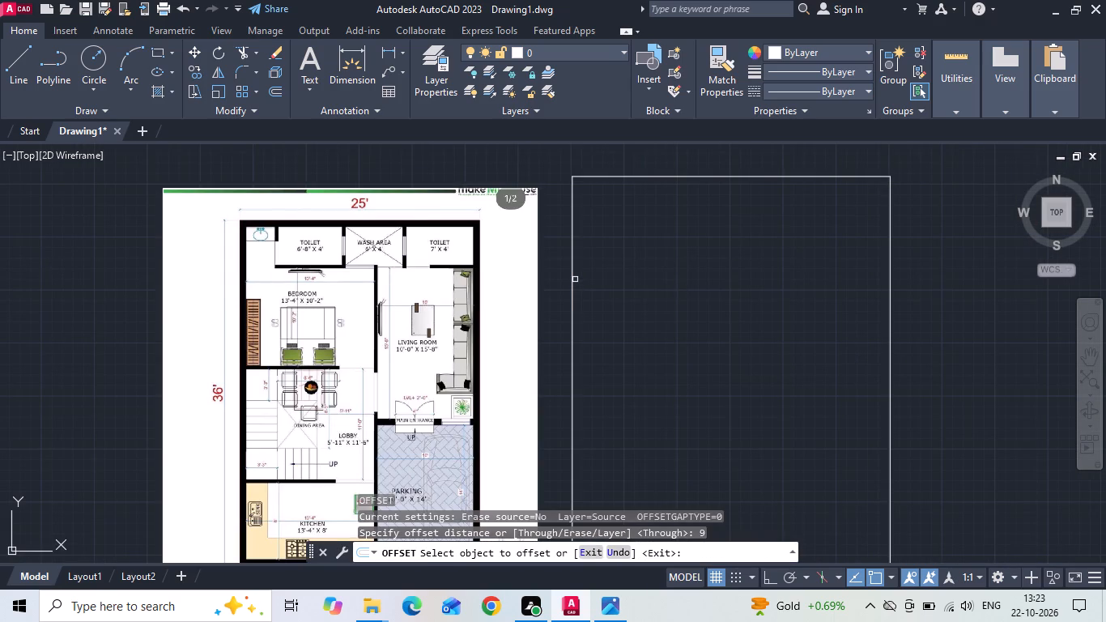
{"action": "left_click_drag", "start_coordinate": [574, 272], "coordinate": [596, 266]}
{"action": "left_click", "coordinate": [653, 236]}
{"action": "key", "text": "Escape"}
Explode the inner wall rectangle into separate lines.
{"action": "type", "text": "x"}
{"action": "key", "text": "space"}
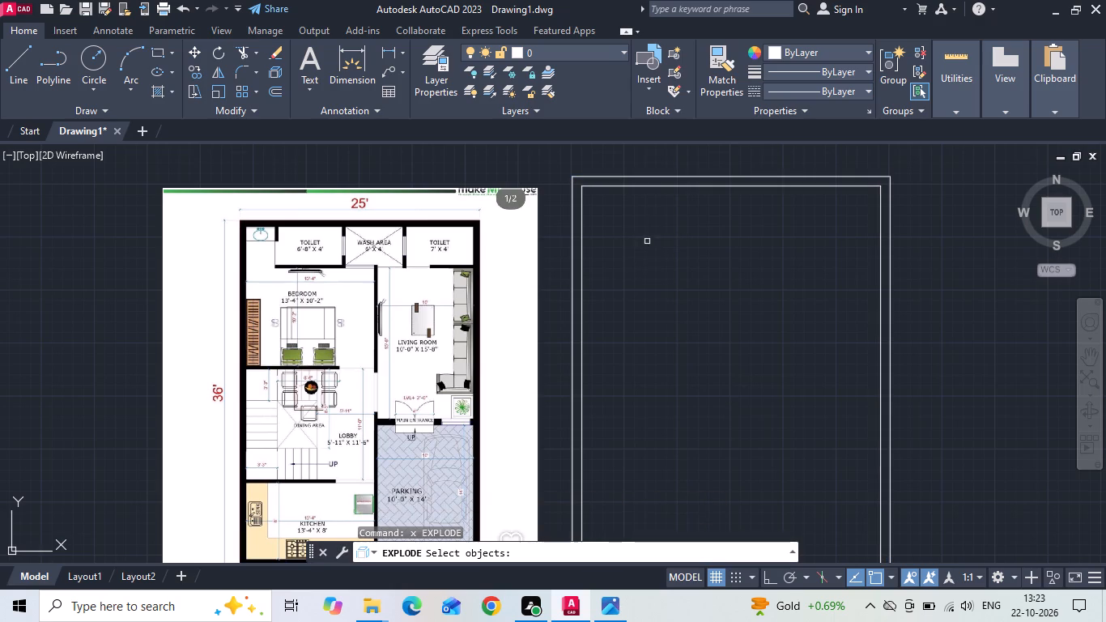
{"action": "left_click", "coordinate": [581, 317]}
{"action": "key", "text": "space"}
Turn on Ortho and copy the inner line of the right-hand wall 7' to the left for the toilet width.
{"action": "scroll", "coordinate": [239, 241], "scroll_direction": "up", "scroll_amount": 1}
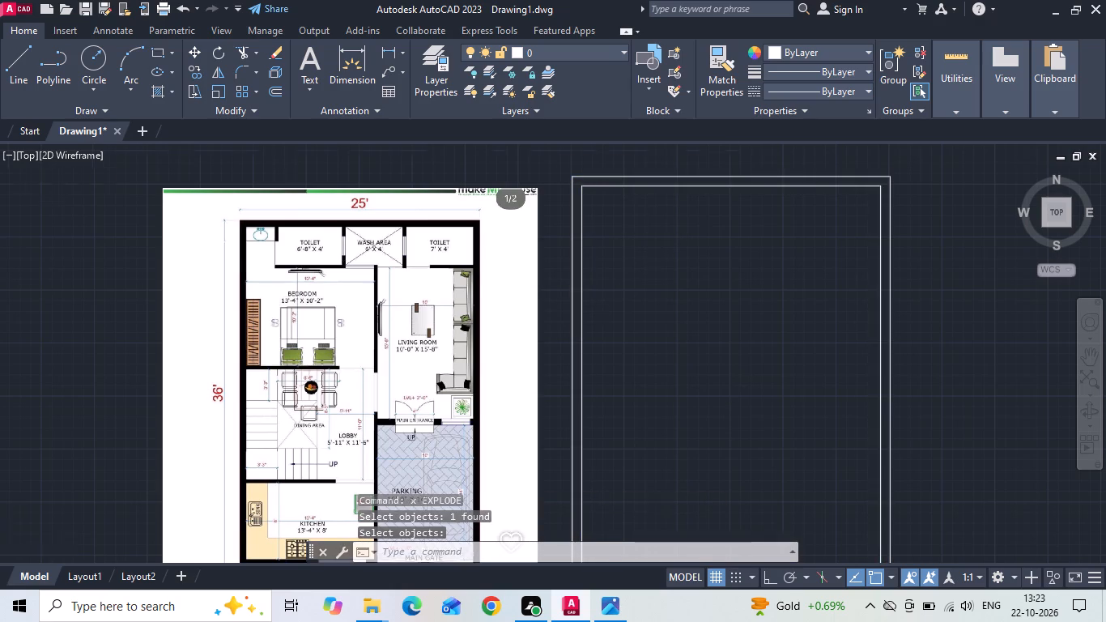
{"action": "scroll", "coordinate": [426, 252], "scroll_direction": "down", "scroll_amount": 2}
{"action": "scroll", "coordinate": [740, 230], "scroll_direction": "up", "scroll_amount": 2}
{"action": "left_click_drag", "start_coordinate": [765, 247], "coordinate": [688, 264]}
{"action": "left_click", "coordinate": [663, 267]}
{"action": "right_click", "coordinate": [661, 267]}
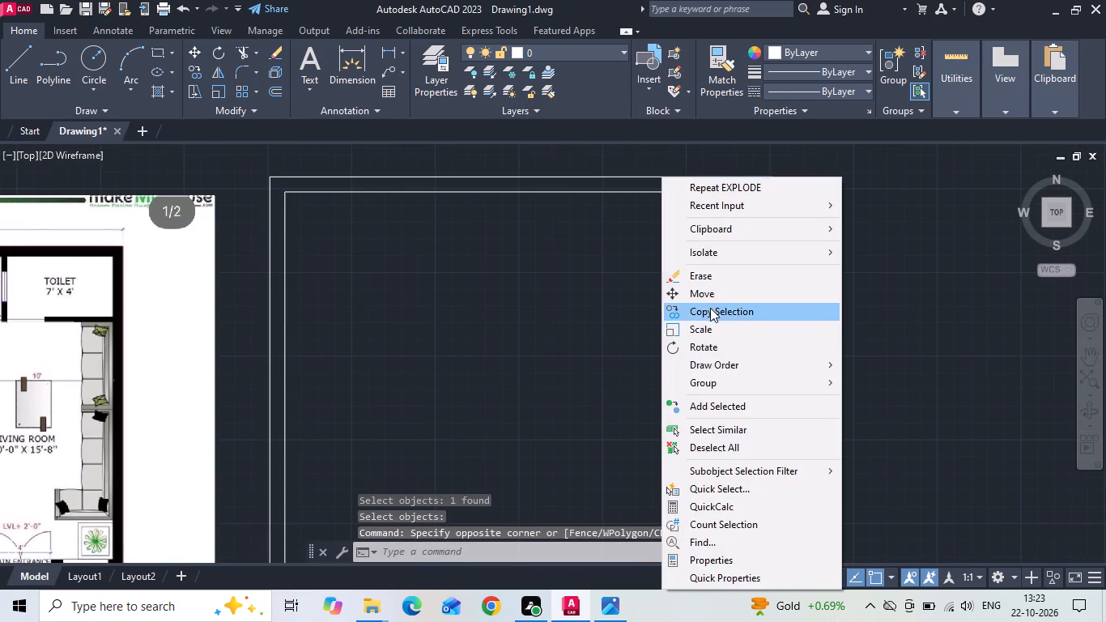
{"action": "left_click", "coordinate": [710, 308]}
{"action": "left_click_drag", "start_coordinate": [564, 342], "coordinate": [554, 346]}
{"action": "key", "text": "F8"}
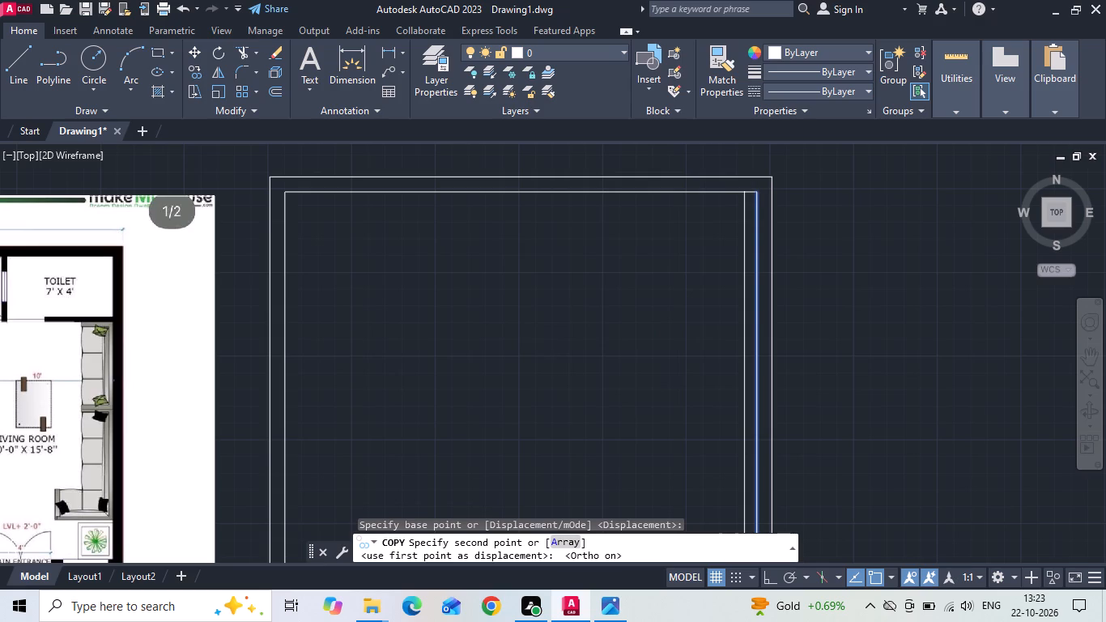
{"action": "type", "text": "7'"}
{"action": "key", "text": "Return"}
{"action": "key", "text": "Escape"}
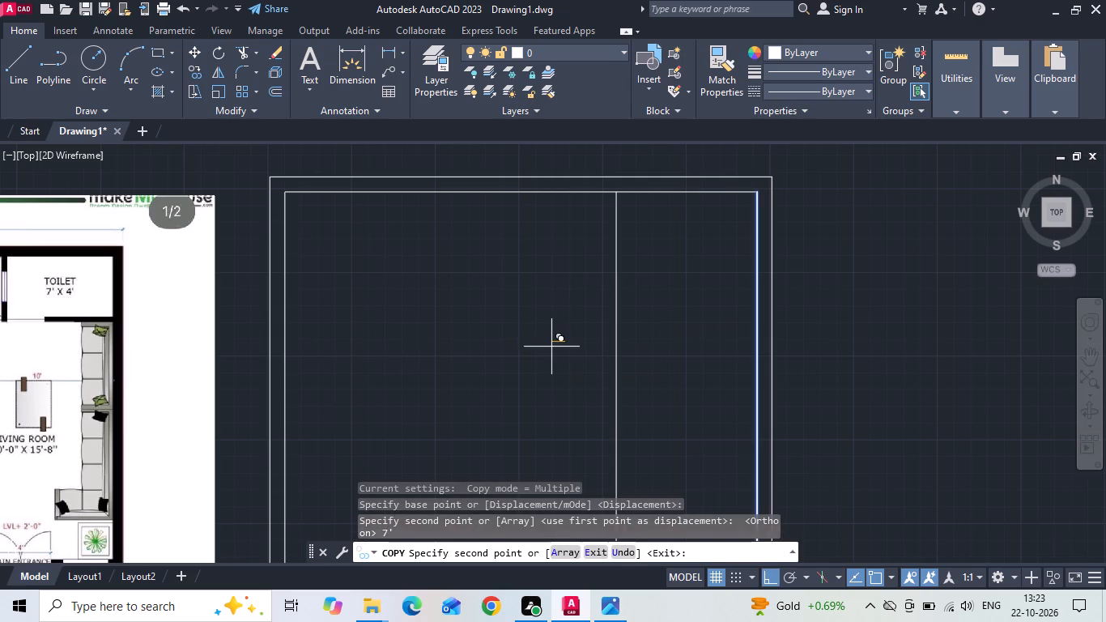
Offset the copied vertical line 6 inches to the left to form the toilet partition wall.
{"action": "type", "text": "o"}
{"action": "key", "text": "space"}
{"action": "type", "text": "6"}
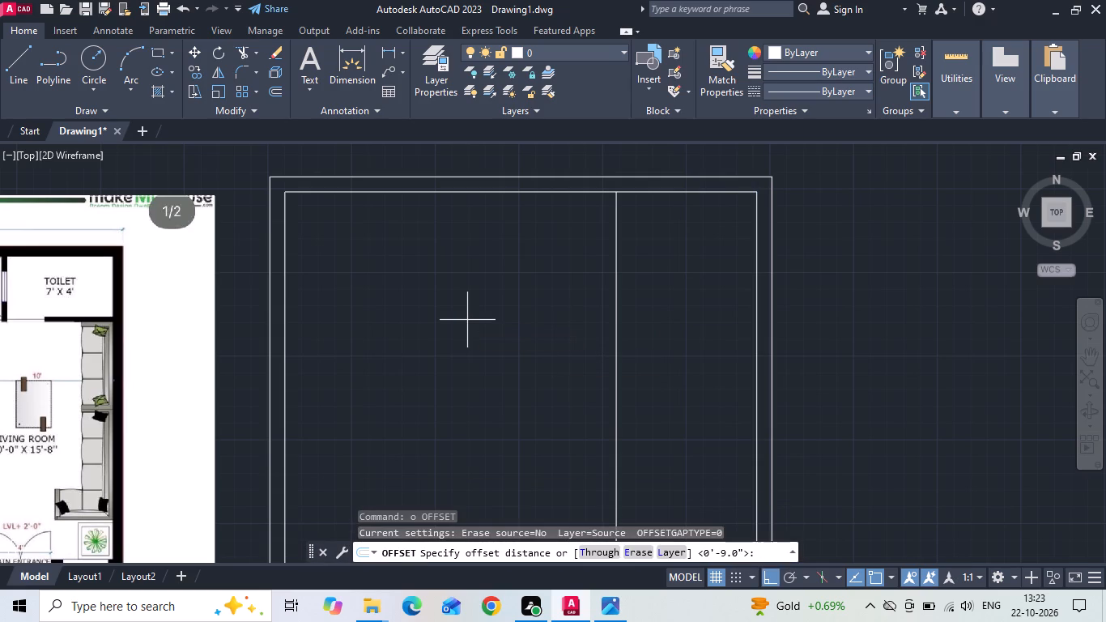
{"action": "key", "text": "space"}
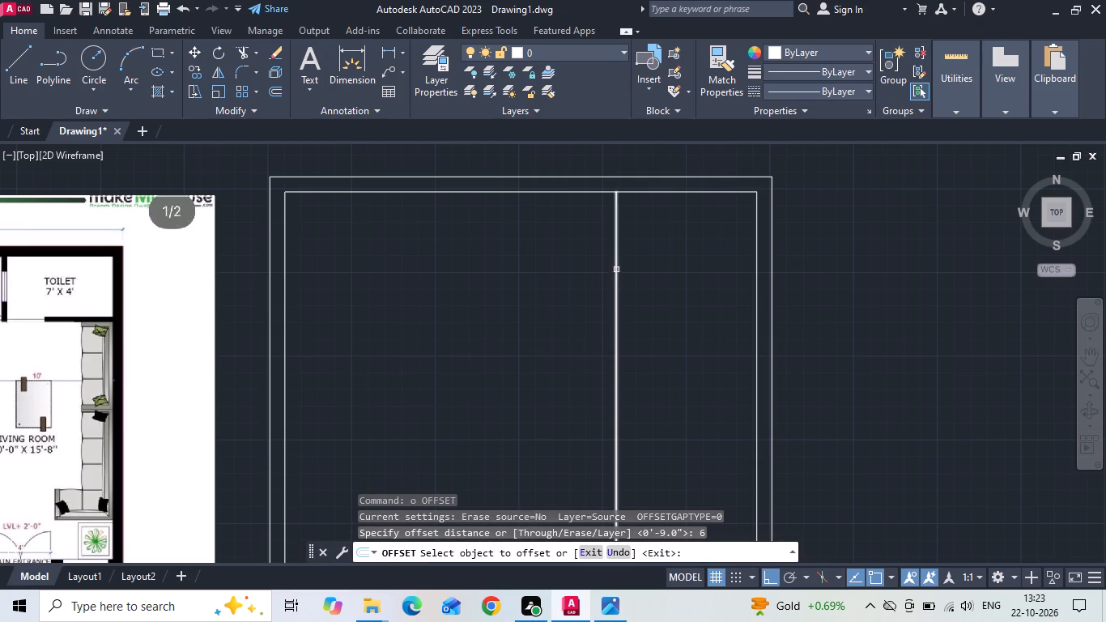
{"action": "left_click_drag", "start_coordinate": [616, 270], "coordinate": [595, 274]}
{"action": "left_click", "coordinate": [587, 275]}
{"action": "middle_click_drag", "start_coordinate": [533, 275], "coordinate": [669, 260]}
{"action": "key", "text": "Escape"}
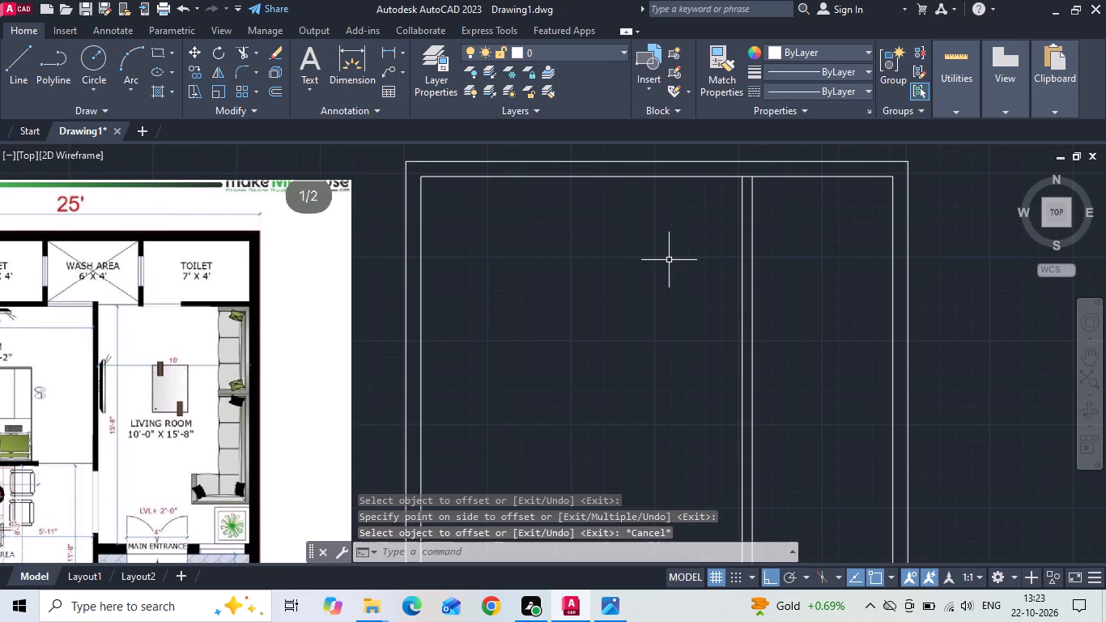
Offset the left line of the toilet partition 6' to the left for the wash area width.
{"action": "type", "text": "o 6'"}
{"action": "key", "text": "Return"}
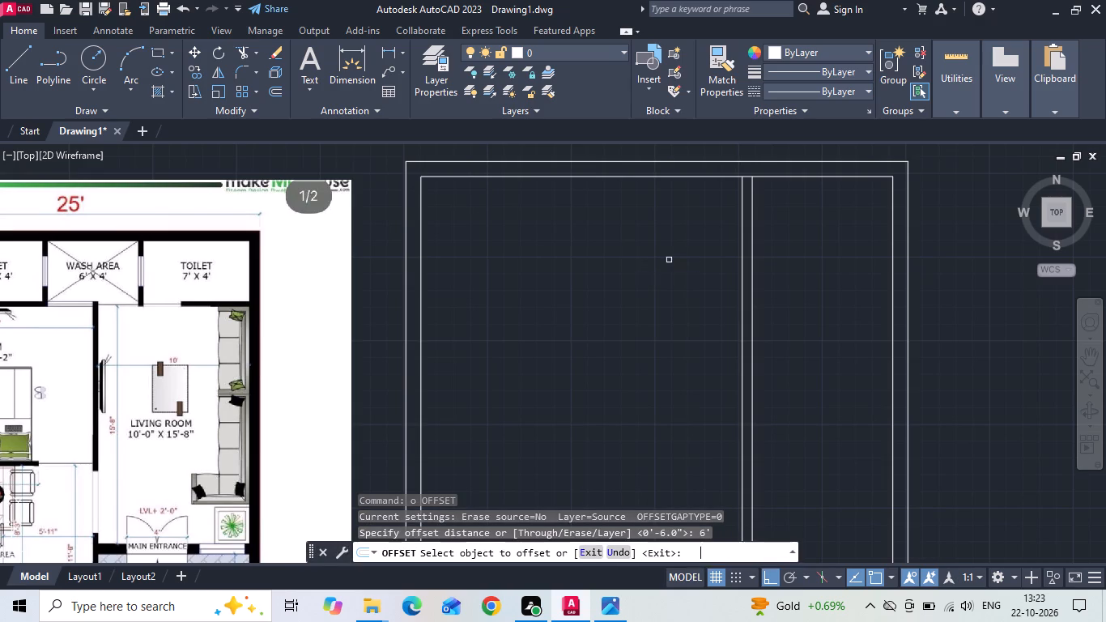
{"action": "left_click_drag", "start_coordinate": [743, 228], "coordinate": [730, 229]}
{"action": "left_click", "coordinate": [582, 254]}
{"action": "key", "text": "Escape"}
Offset the wash area's left boundary line 6 inches to the left to form its partition wall.
{"action": "type", "text": "o 6"}
{"action": "key", "text": "space"}
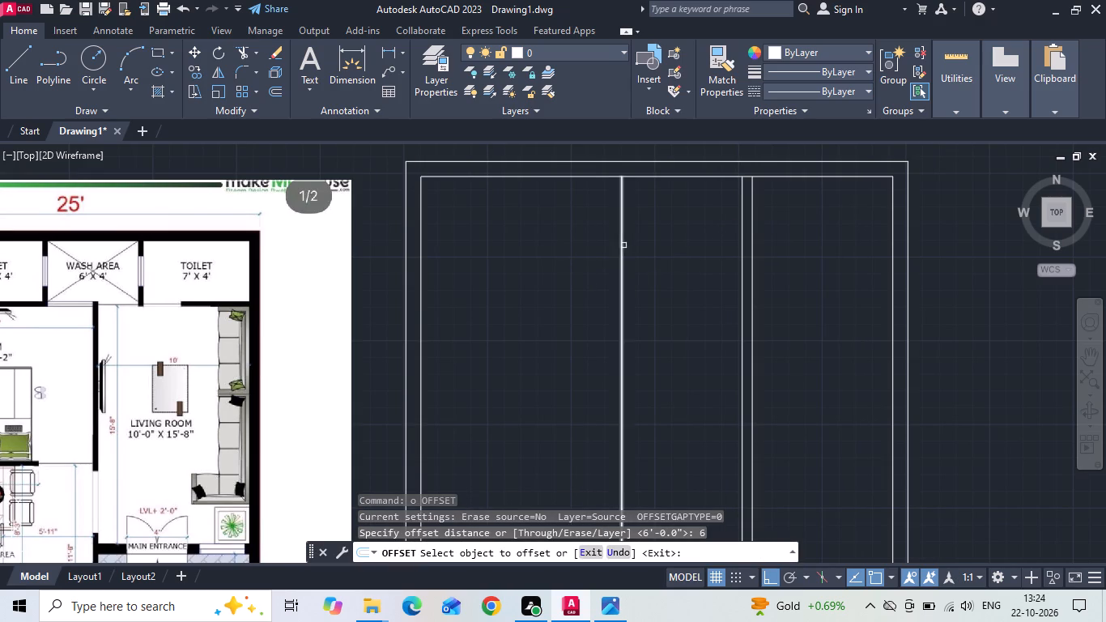
{"action": "left_click_drag", "start_coordinate": [623, 245], "coordinate": [585, 252]}
{"action": "left_click", "coordinate": [546, 255]}
{"action": "middle_click_drag", "start_coordinate": [581, 259], "coordinate": [691, 253]}
{"action": "key", "text": "Escape"}
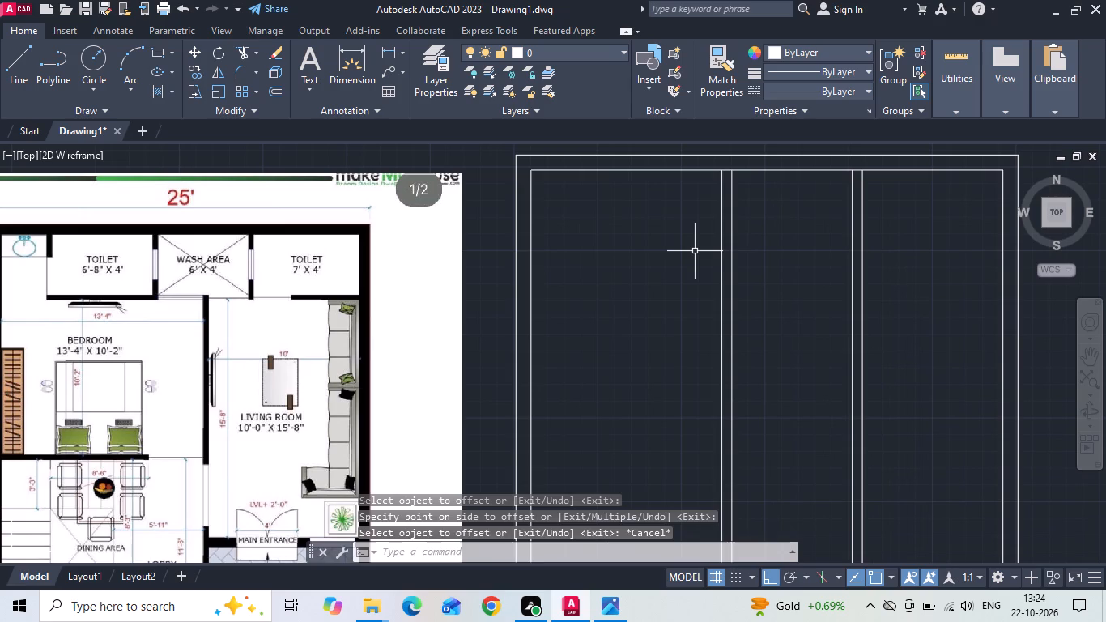
Offset the left line of the wash area's left partition 6'8" to the left for the second toilet's width.
{"action": "type", "text": "o"}
{"action": "key", "text": "space"}
{"action": "type", "text": "6'8"}
{"action": "key", "text": "space"}
{"action": "left_click_drag", "start_coordinate": [722, 236], "coordinate": [709, 236]}
{"action": "left_click", "coordinate": [657, 253]}
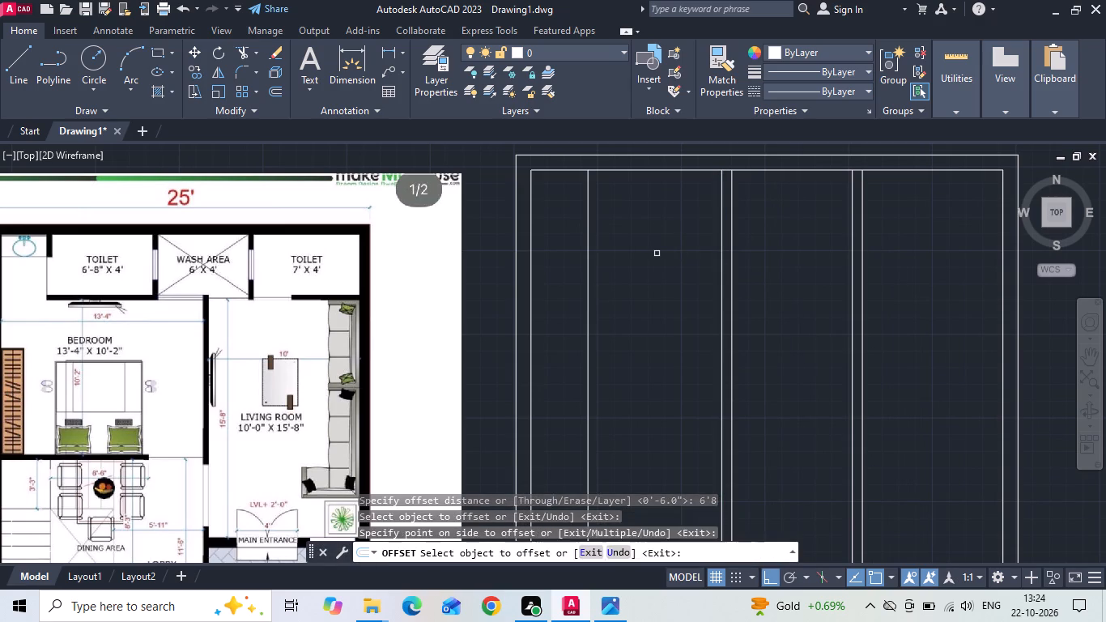
{"action": "key", "text": "Escape"}
Offset the second toilet's left boundary line 6 inches to the left to form its partition wall.
{"action": "type", "text": "o"}
{"action": "key", "text": "space"}
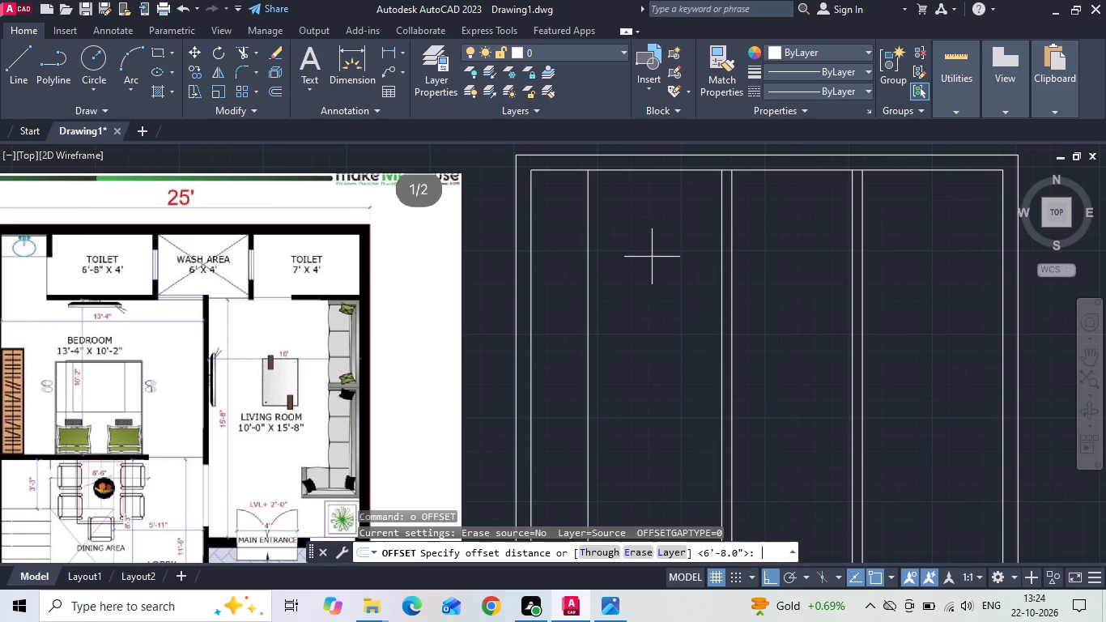
{"action": "type", "text": "6"}
{"action": "key", "text": "space"}
{"action": "left_click_drag", "start_coordinate": [589, 261], "coordinate": [581, 262]}
{"action": "left_click", "coordinate": [563, 266]}
{"action": "key", "text": "Escape"}
{"action": "key", "text": "Escape"}
Measure the gap between the left inner wall line and the nearest toilet partition with a linear dimension.
{"action": "left_click", "coordinate": [381, 55]}
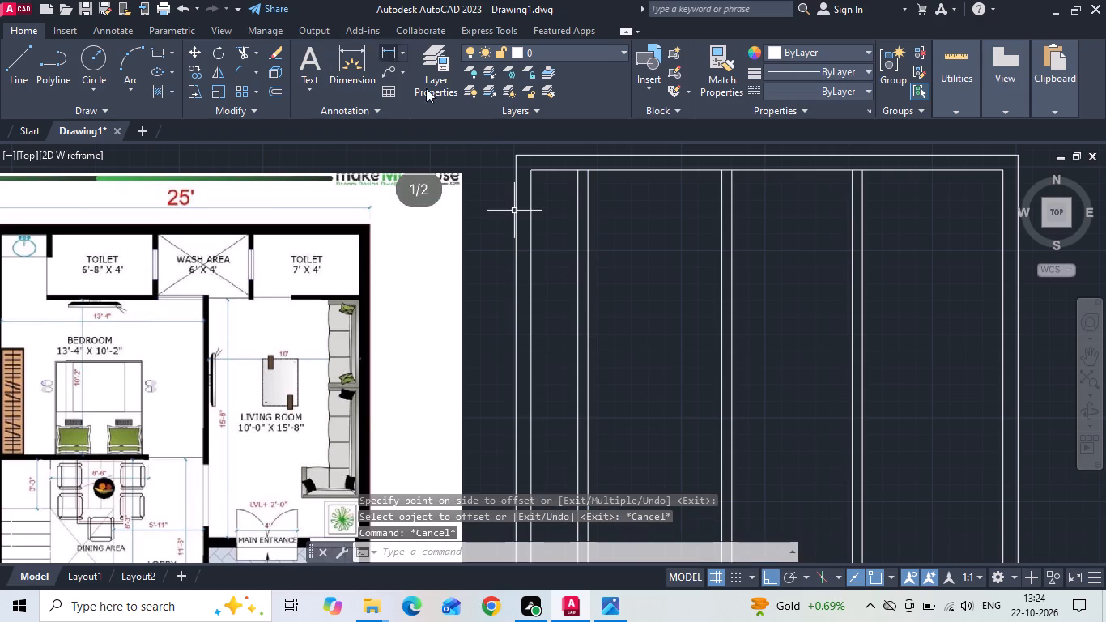
{"action": "left_click", "coordinate": [530, 215]}
{"action": "left_click", "coordinate": [582, 212]}
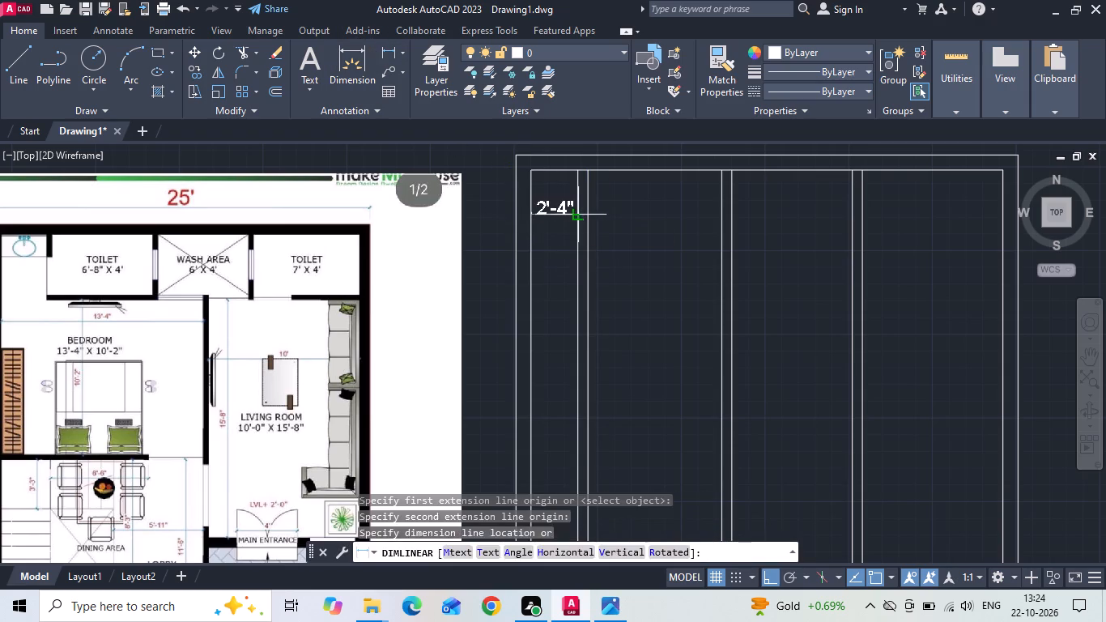
{"action": "key", "text": "Escape"}
{"action": "scroll", "coordinate": [582, 212], "scroll_direction": "down", "scroll_amount": 2}
{"action": "scroll", "coordinate": [454, 241], "scroll_direction": "up", "scroll_amount": 1}
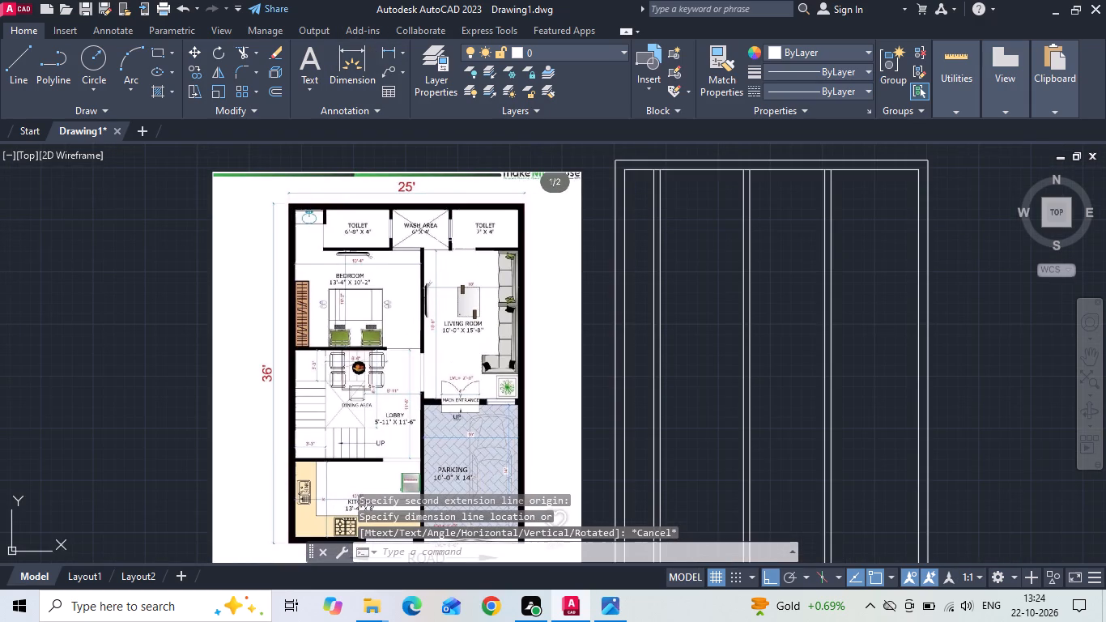
Offset the top inner wall line 4' downward for the depth of the toilets and wash area.
{"action": "type", "text": "o"}
{"action": "key", "text": "space"}
{"action": "type", "text": "4'"}
{"action": "key", "text": "Return"}
{"action": "left_click_drag", "start_coordinate": [734, 170], "coordinate": [733, 182]}
{"action": "left_click", "coordinate": [704, 238]}
{"action": "key", "text": "Escape"}
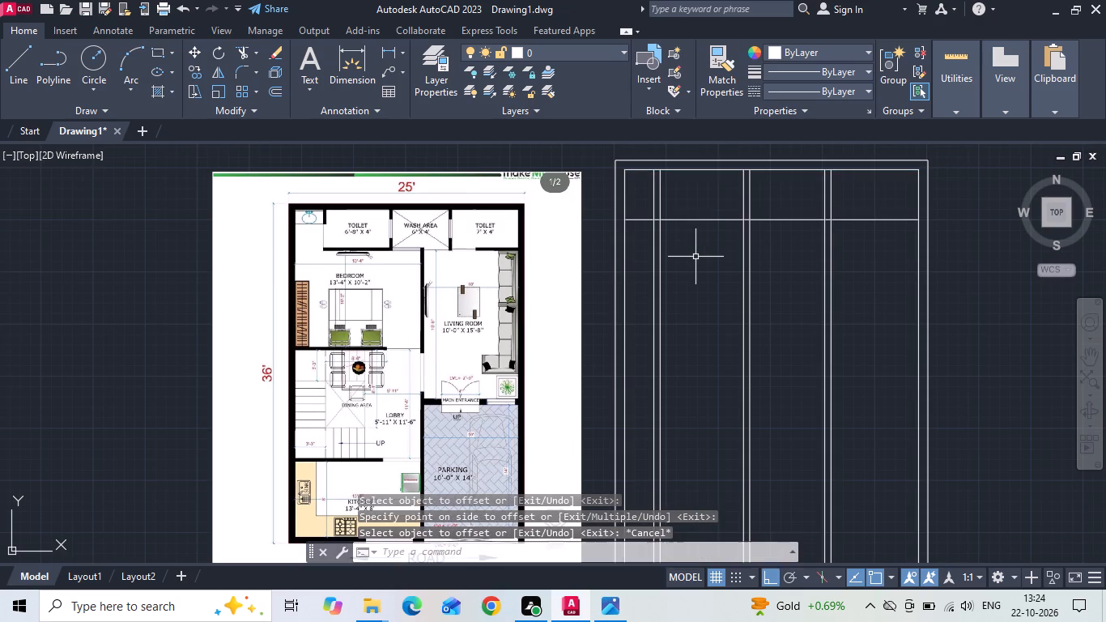
Offset the toilets' lower boundary line 6 inches downward to form the wall below the toilets and wash area.
{"action": "type", "text": "o 7"}
{"action": "key", "text": "BackSpace"}
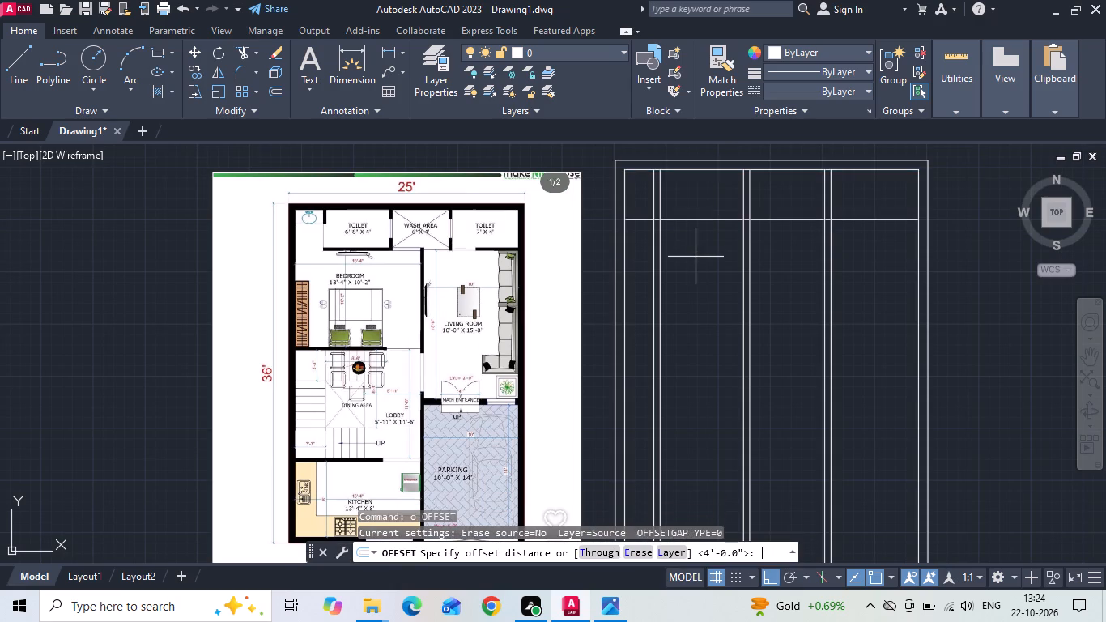
{"action": "type", "text": "6"}
{"action": "key", "text": "space"}
{"action": "left_click", "coordinate": [693, 222]}
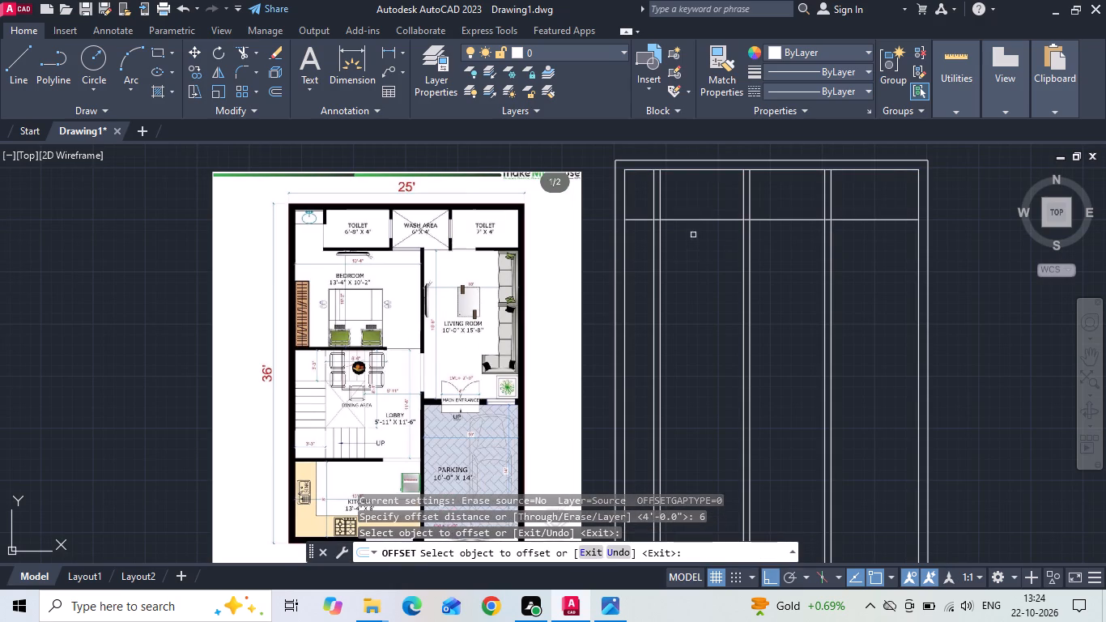
{"action": "left_click", "coordinate": [686, 277]}
{"action": "left_click", "coordinate": [687, 219]}
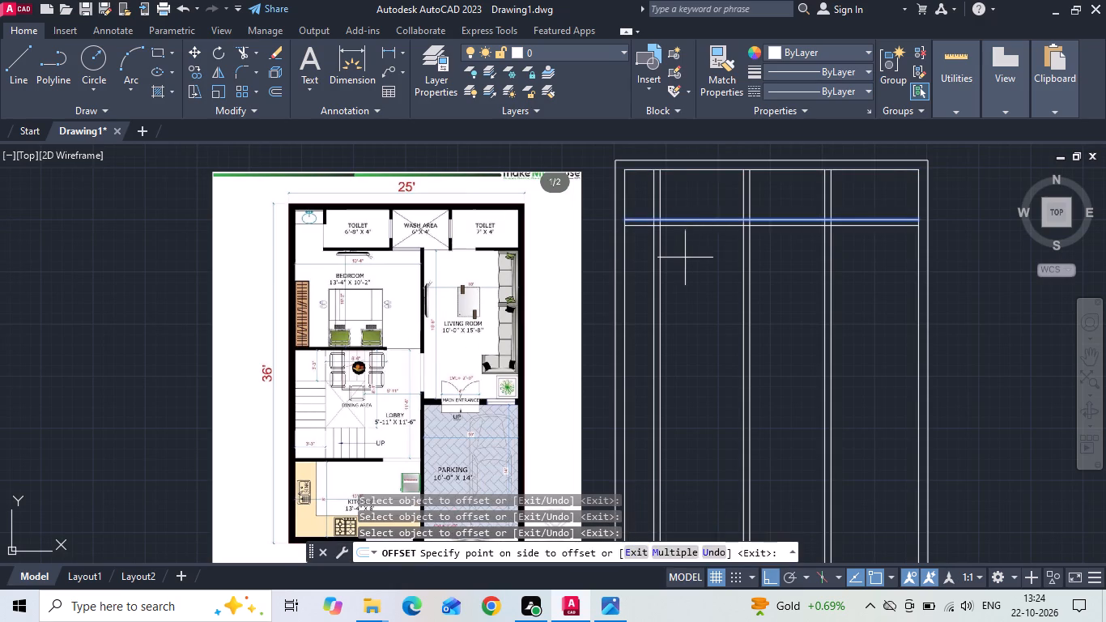
{"action": "left_click", "coordinate": [685, 259]}
{"action": "scroll", "coordinate": [329, 285], "scroll_direction": "up", "scroll_amount": 2}
{"action": "scroll", "coordinate": [329, 285], "scroll_direction": "down", "scroll_amount": 1}
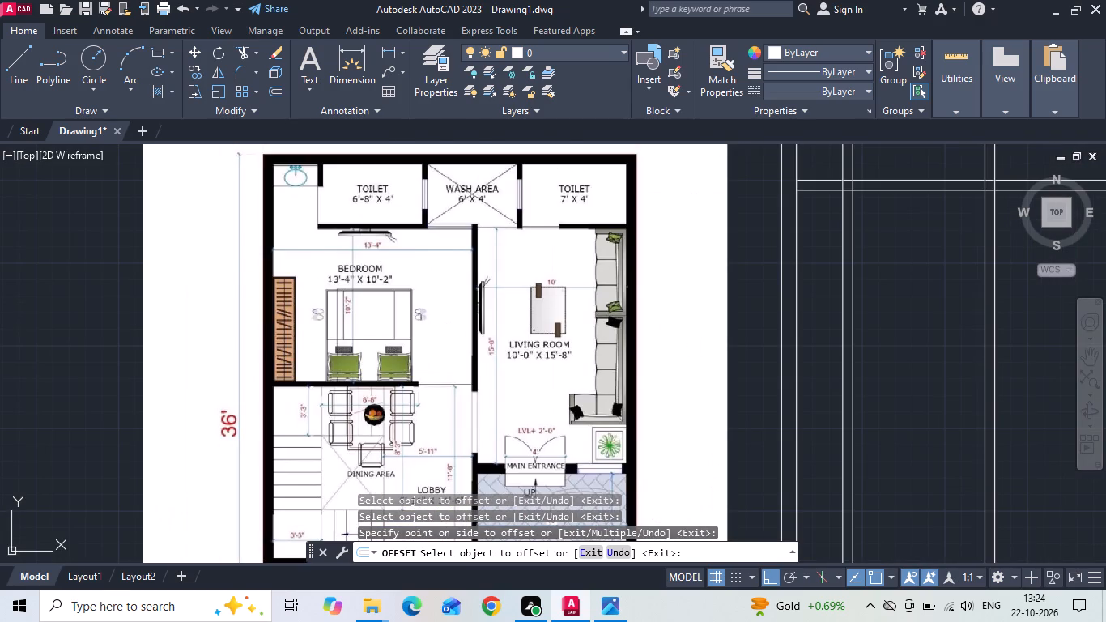
{"action": "key", "text": "Escape"}
Offset the lower line of the toilet wall 10'2" downward for the bedroom length.
{"action": "type", "text": "o"}
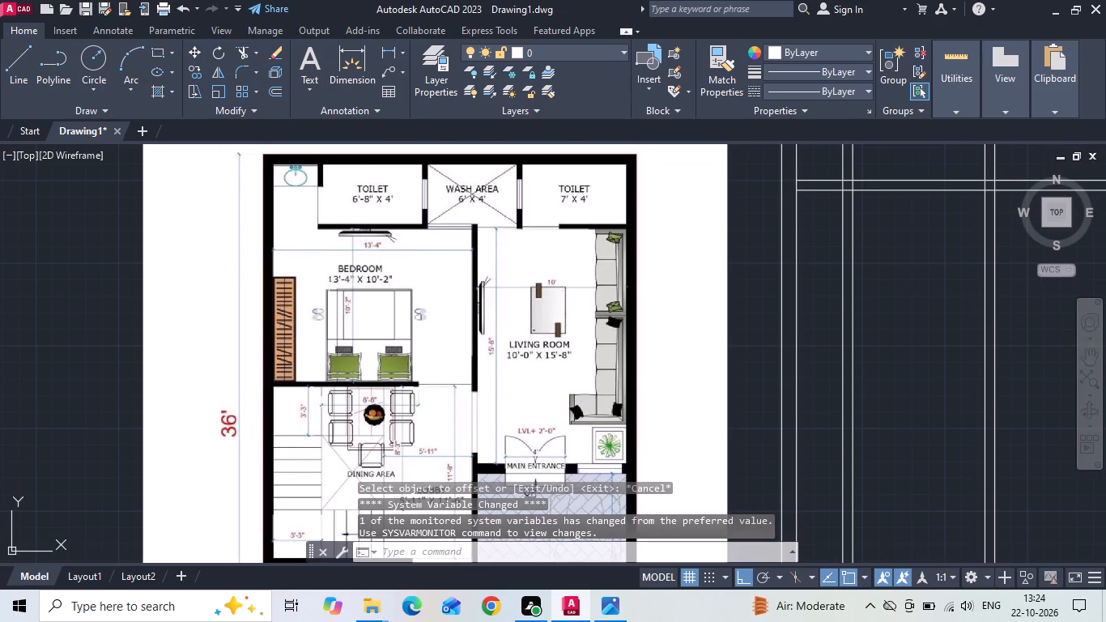
{"action": "key", "text": "space"}
{"action": "type", "text": "10'2"}
{"action": "key", "text": "space"}
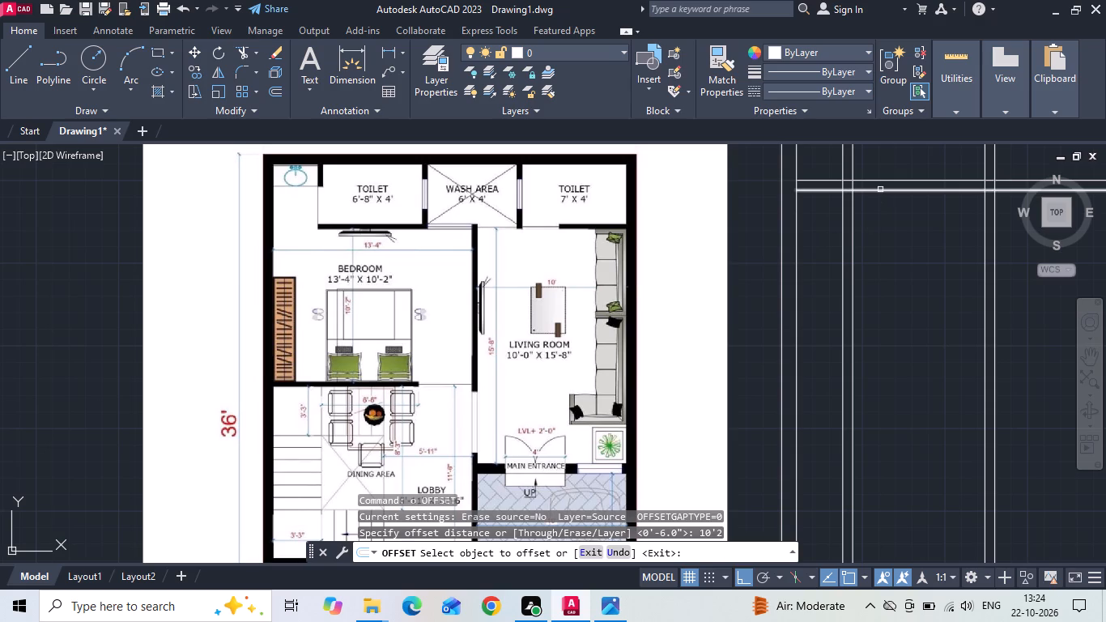
{"action": "left_click_drag", "start_coordinate": [880, 189], "coordinate": [882, 201]}
{"action": "left_click", "coordinate": [872, 258]}
{"action": "middle_click_drag", "start_coordinate": [857, 275], "coordinate": [713, 231]}
{"action": "key", "text": "Escape"}
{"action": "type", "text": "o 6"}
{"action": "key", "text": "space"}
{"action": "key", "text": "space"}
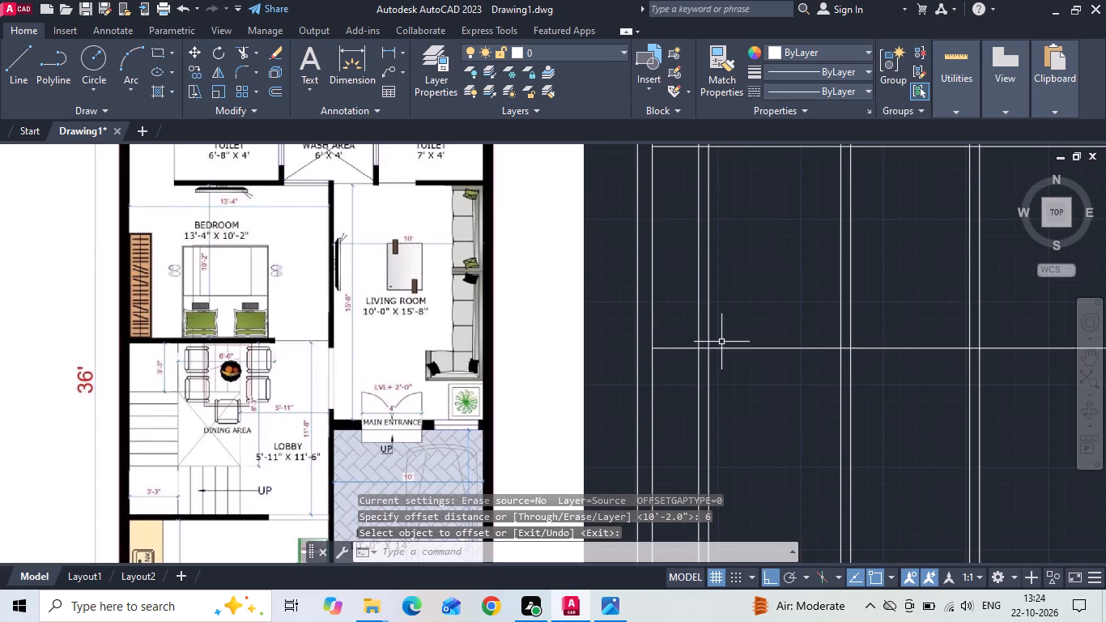
Offset the bedroom's lower boundary line 6 inches downward to form the wall between bedroom and dining area.
{"action": "type", "text": "o"}
{"action": "key", "text": "space"}
{"action": "type", "text": "6"}
{"action": "key", "text": "space"}
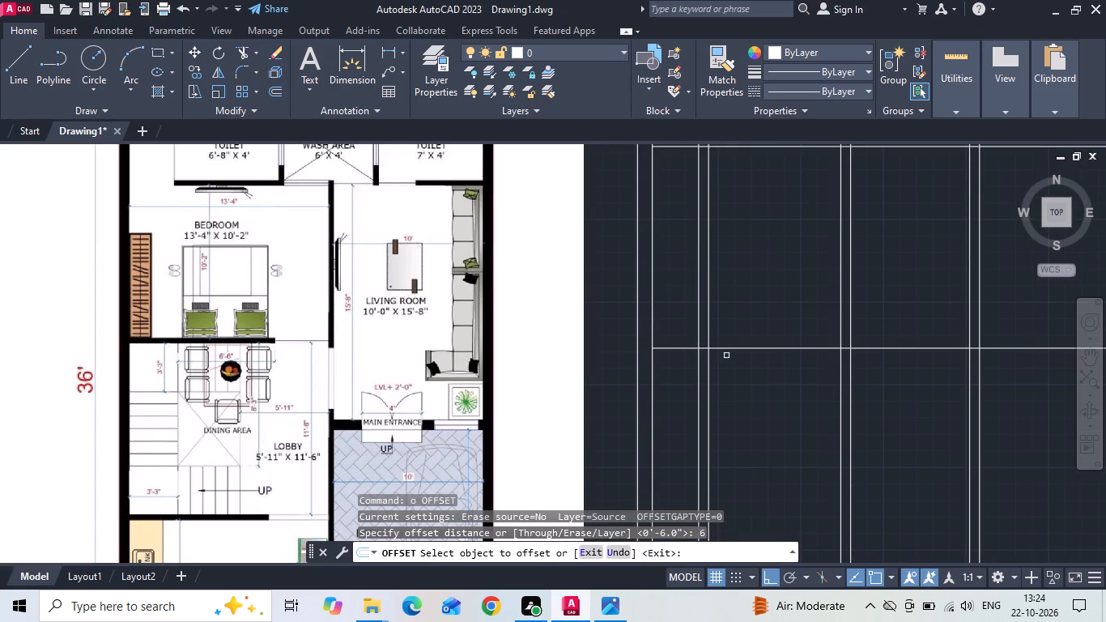
{"action": "left_click_drag", "start_coordinate": [726, 349], "coordinate": [726, 360]}
{"action": "left_click", "coordinate": [726, 386]}
{"action": "scroll", "coordinate": [626, 369], "scroll_direction": "down", "scroll_amount": 1}
{"action": "key", "text": "Escape"}
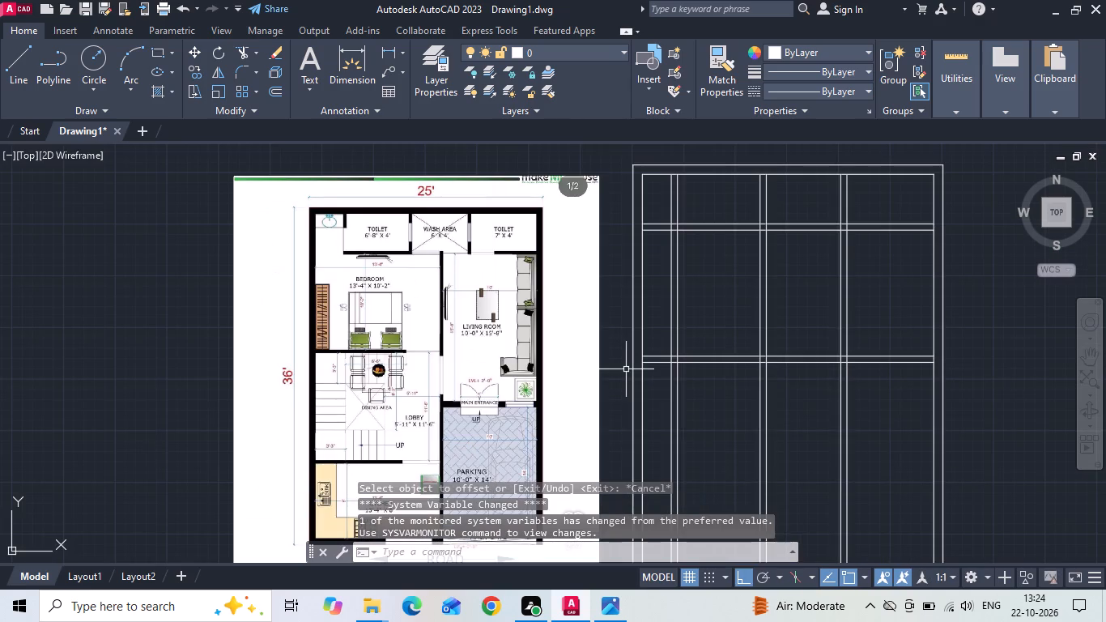
Trim the vertical partition lines below the toilet wall, both above and below the bedroom's lower wall.
{"action": "key", "text": "t"}
{"action": "key", "text": "r"}
{"action": "key", "text": "space"}
{"action": "left_click", "coordinate": [670, 289]}
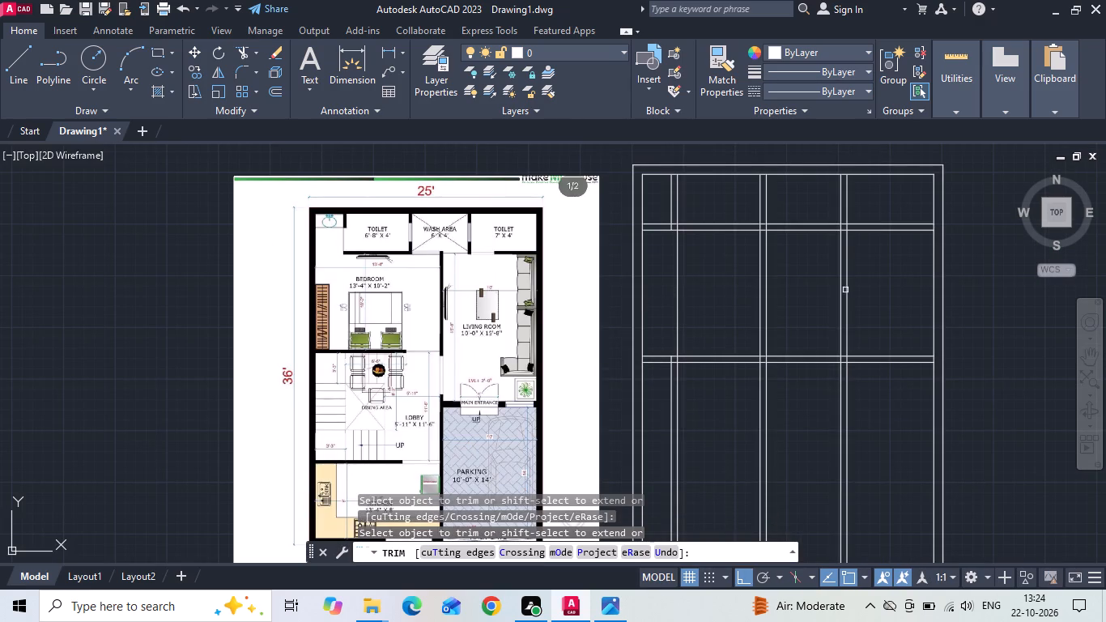
{"action": "left_click_drag", "start_coordinate": [873, 292], "coordinate": [661, 294]}
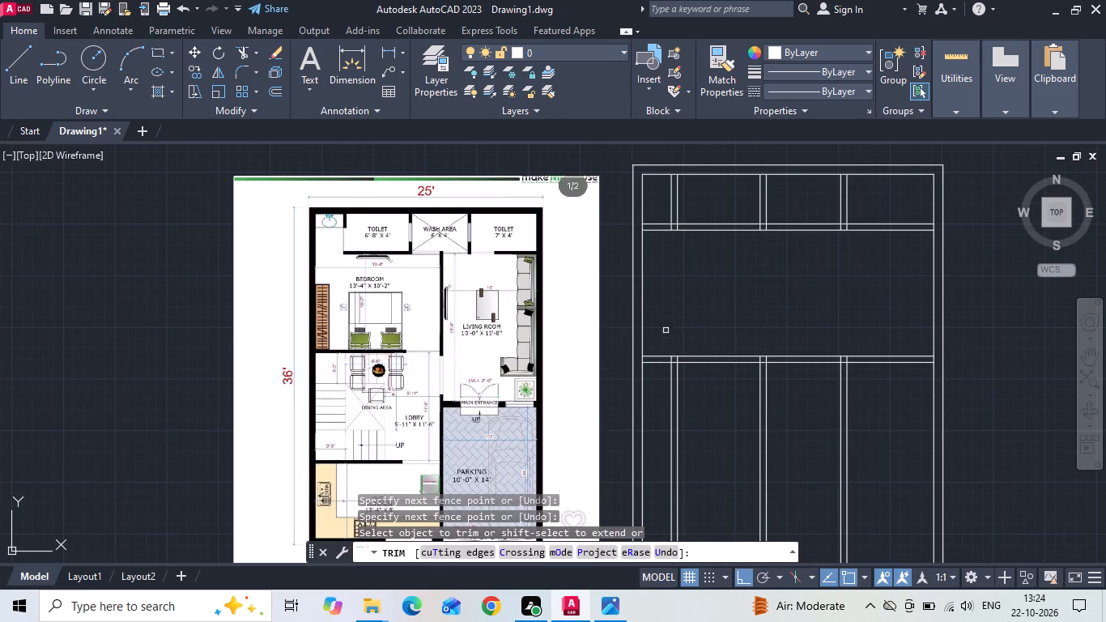
{"action": "left_click_drag", "start_coordinate": [665, 398], "coordinate": [877, 403]}
{"action": "key", "text": "Escape"}
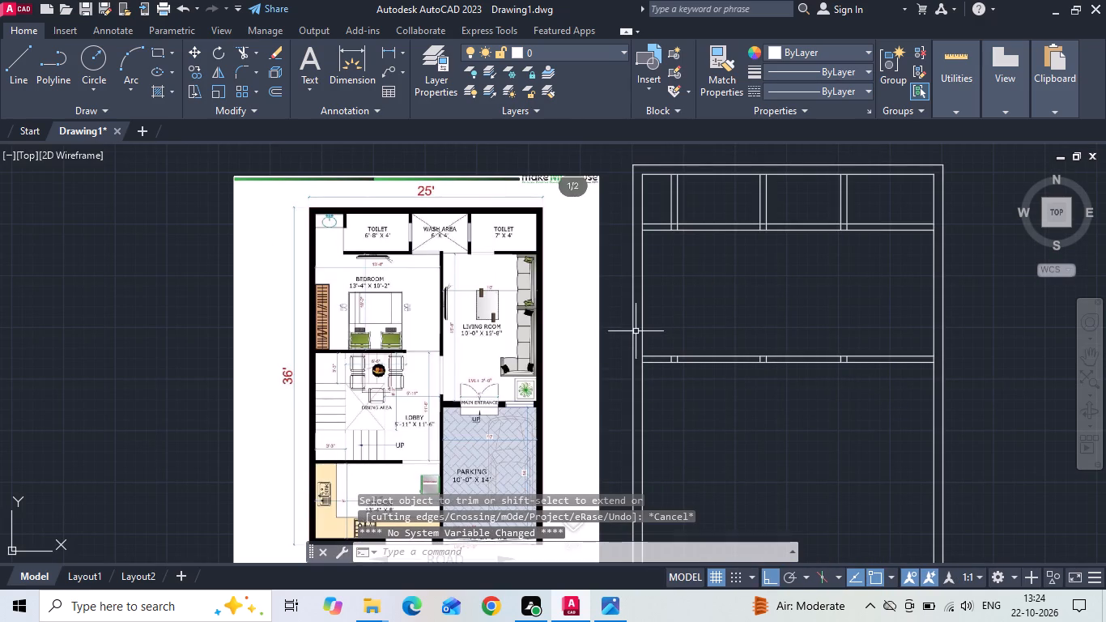
Erase the leftover short vertical segments inside the bedroom's lower wall.
{"action": "left_click_drag", "start_coordinate": [663, 339], "coordinate": [730, 396]}
{"action": "left_click", "coordinate": [877, 413]}
{"action": "key", "text": "Delete"}
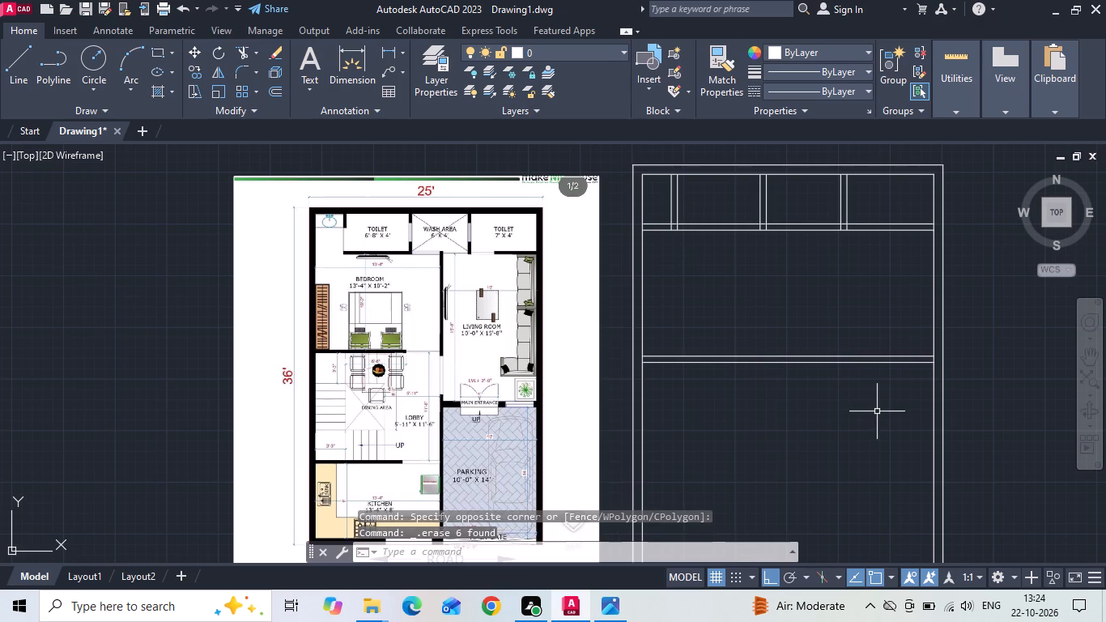
Offset the lower line of the toilet wall 15'8" downward for the living room length.
{"action": "scroll", "coordinate": [513, 294], "scroll_direction": "up", "scroll_amount": 1}
{"action": "type", "text": "o"}
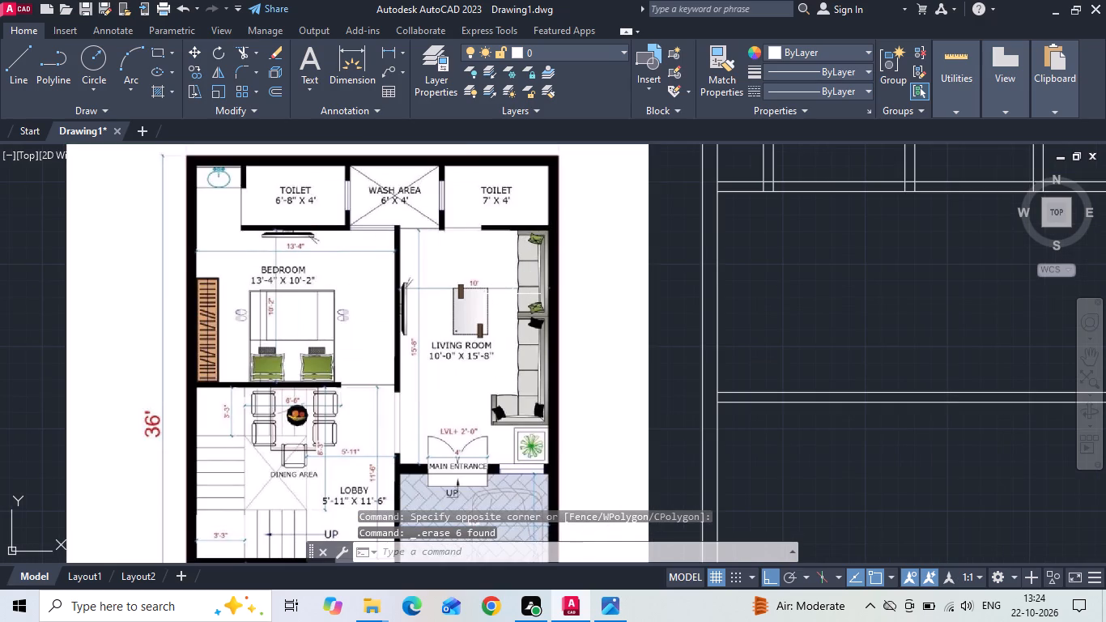
{"action": "key", "text": "space"}
{"action": "key", "text": "1"}
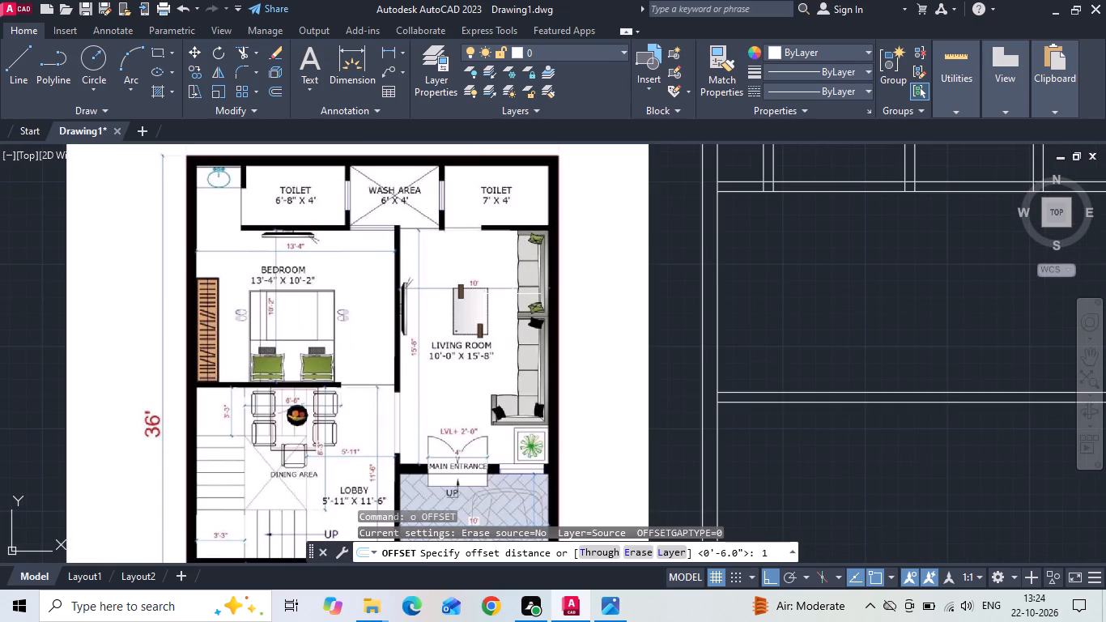
{"action": "type", "text": "5'"}
{"action": "type", "text": "8"}
{"action": "key", "text": "space"}
{"action": "scroll", "coordinate": [466, 304], "scroll_direction": "down", "scroll_amount": 1}
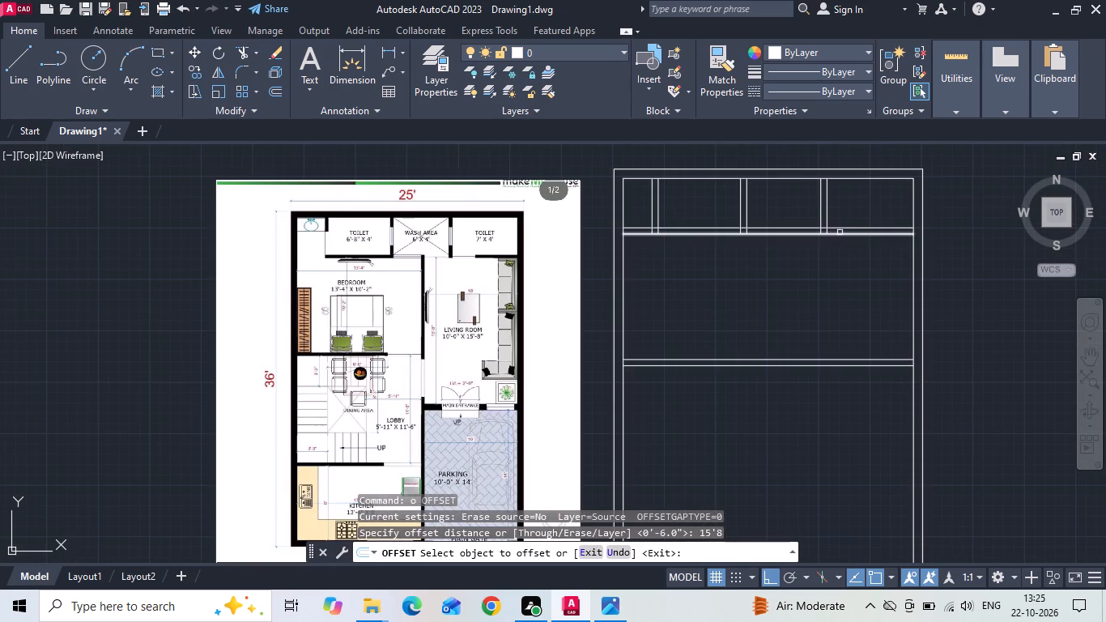
{"action": "left_click", "coordinate": [840, 232]}
{"action": "left_click", "coordinate": [842, 374]}
{"action": "middle_click_drag", "start_coordinate": [820, 403], "coordinate": [803, 372]}
{"action": "key", "text": "Escape"}
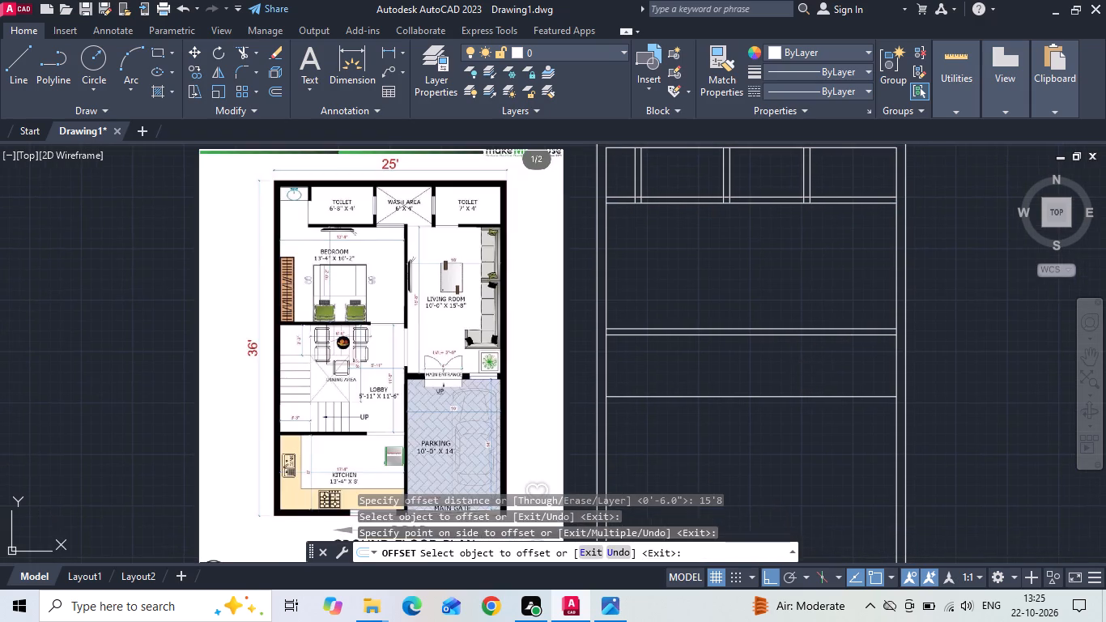
Offset the left inner wall line 13'4" to the right for the bedroom width.
{"action": "scroll", "coordinate": [425, 284], "scroll_direction": "up", "scroll_amount": 1}
{"action": "type", "text": "o 13'"}
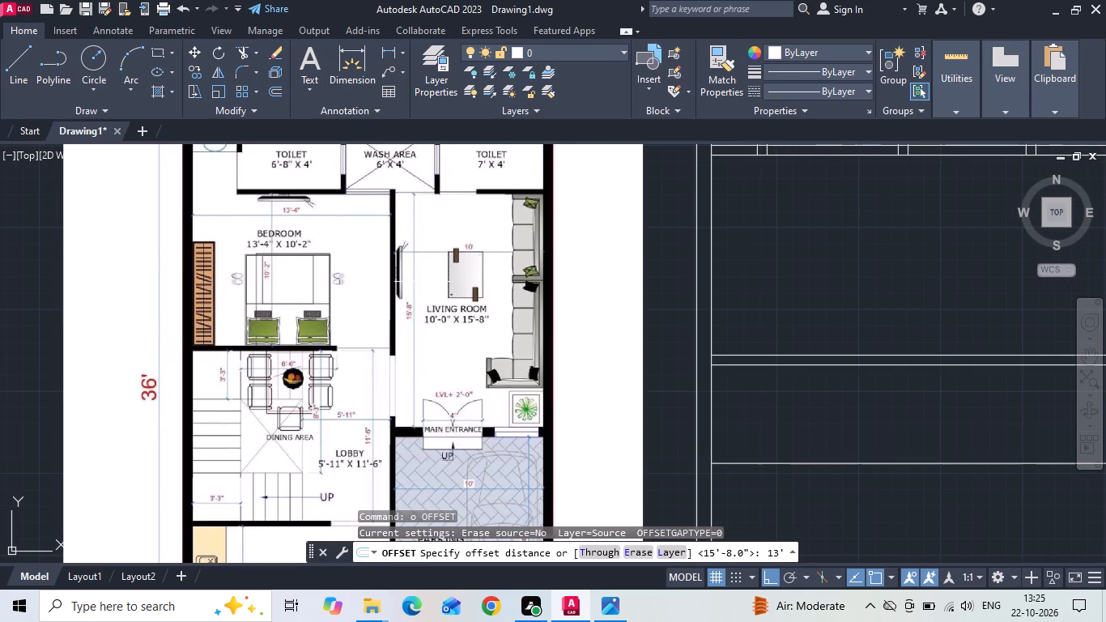
{"action": "type", "text": "4"}
{"action": "key", "text": "space"}
{"action": "scroll", "coordinate": [651, 239], "scroll_direction": "down", "scroll_amount": 1}
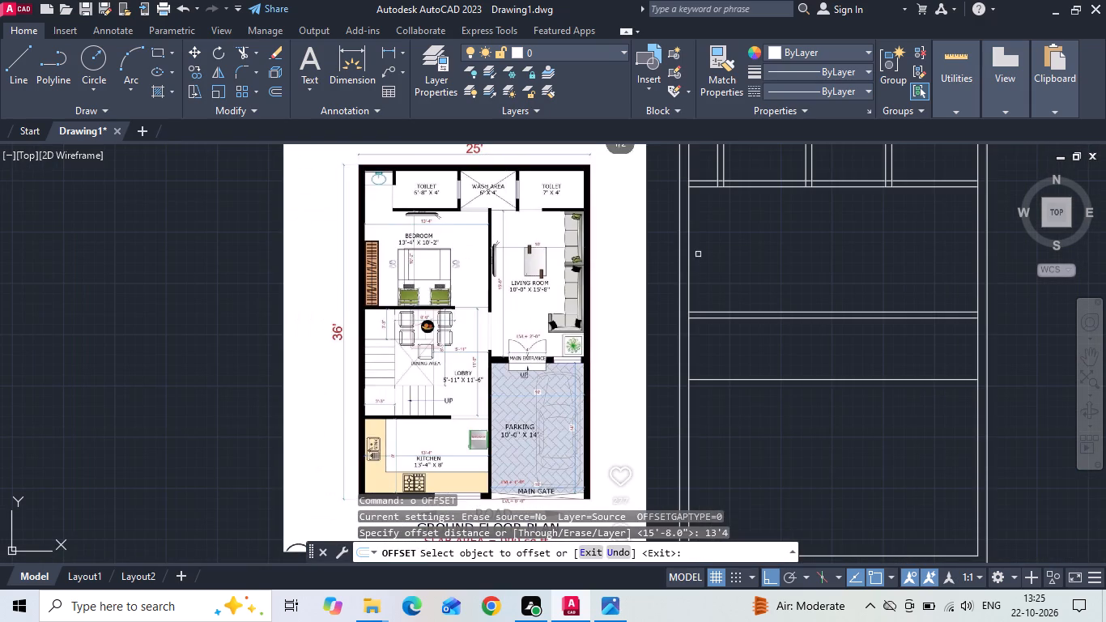
{"action": "left_click", "coordinate": [690, 276]}
{"action": "left_click", "coordinate": [759, 271]}
{"action": "key", "text": "Escape"}
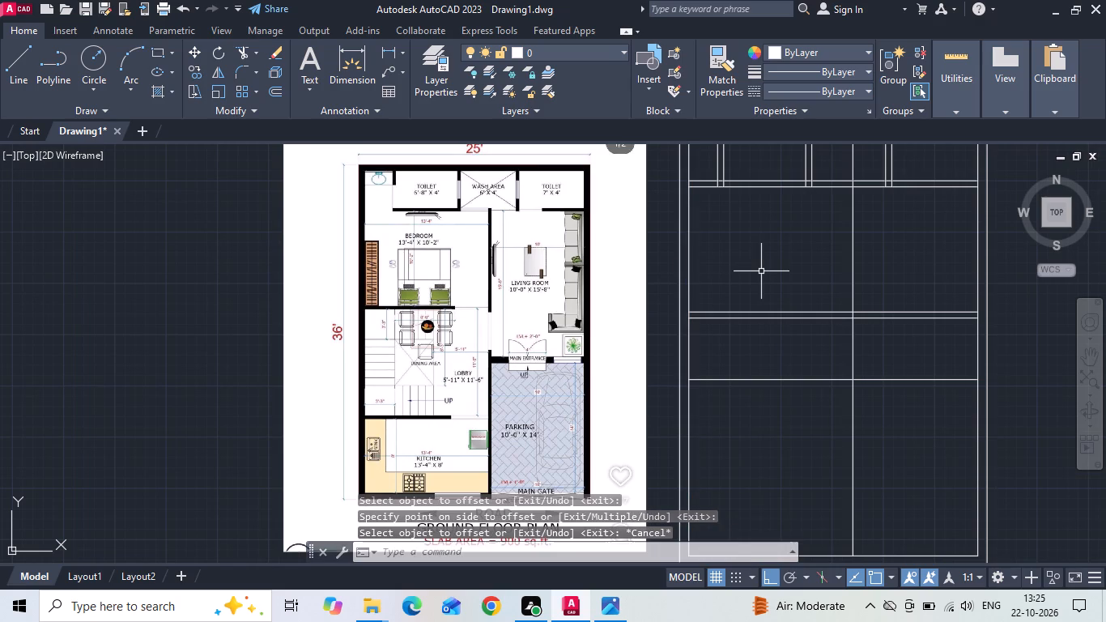
Offset the bedroom's right boundary line 6 inches to the right to form the wall beside the living room.
{"action": "type", "text": "o"}
{"action": "key", "text": "space"}
{"action": "type", "text": "6"}
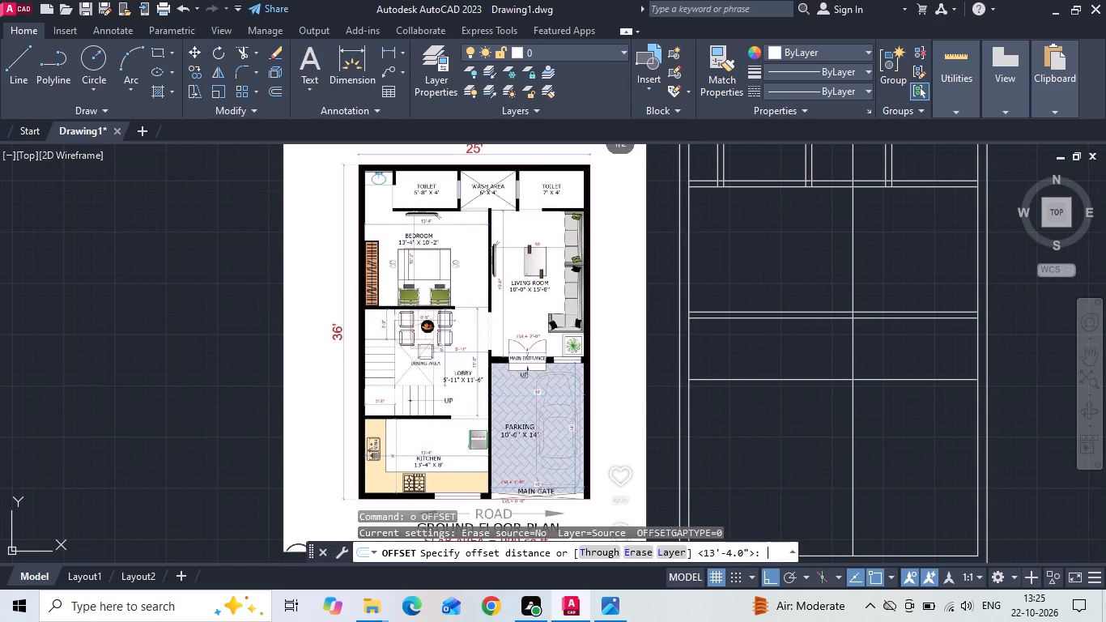
{"action": "key", "text": "space"}
{"action": "scroll", "coordinate": [820, 254], "scroll_direction": "up", "scroll_amount": 1}
{"action": "left_click", "coordinate": [871, 258]}
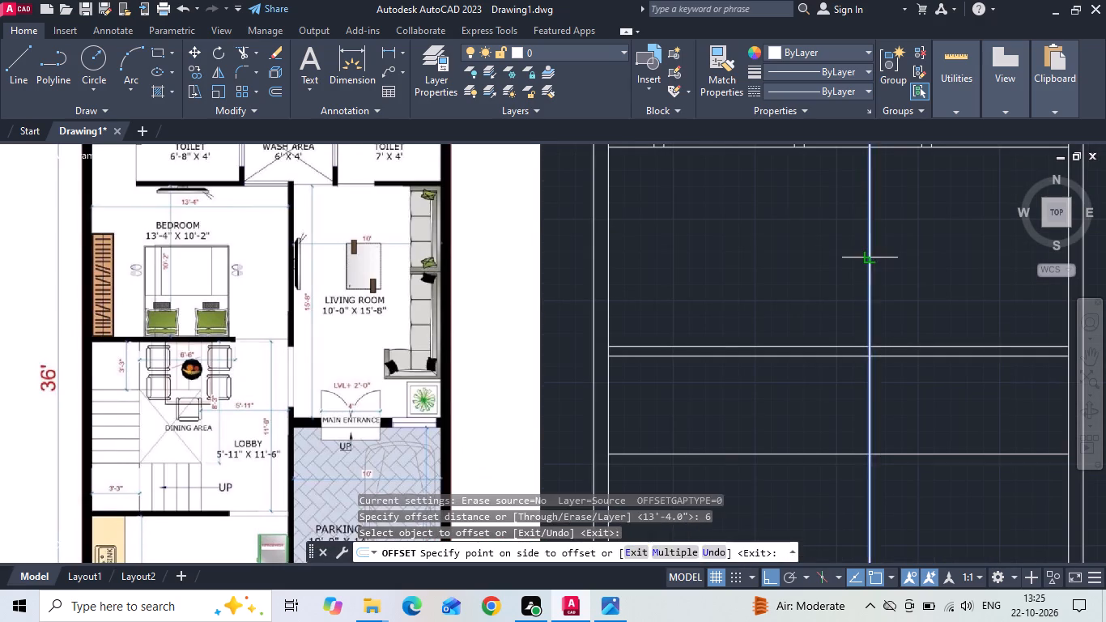
{"action": "left_click", "coordinate": [881, 254]}
{"action": "middle_click_drag", "start_coordinate": [870, 253], "coordinate": [649, 266]}
{"action": "key", "text": "Escape"}
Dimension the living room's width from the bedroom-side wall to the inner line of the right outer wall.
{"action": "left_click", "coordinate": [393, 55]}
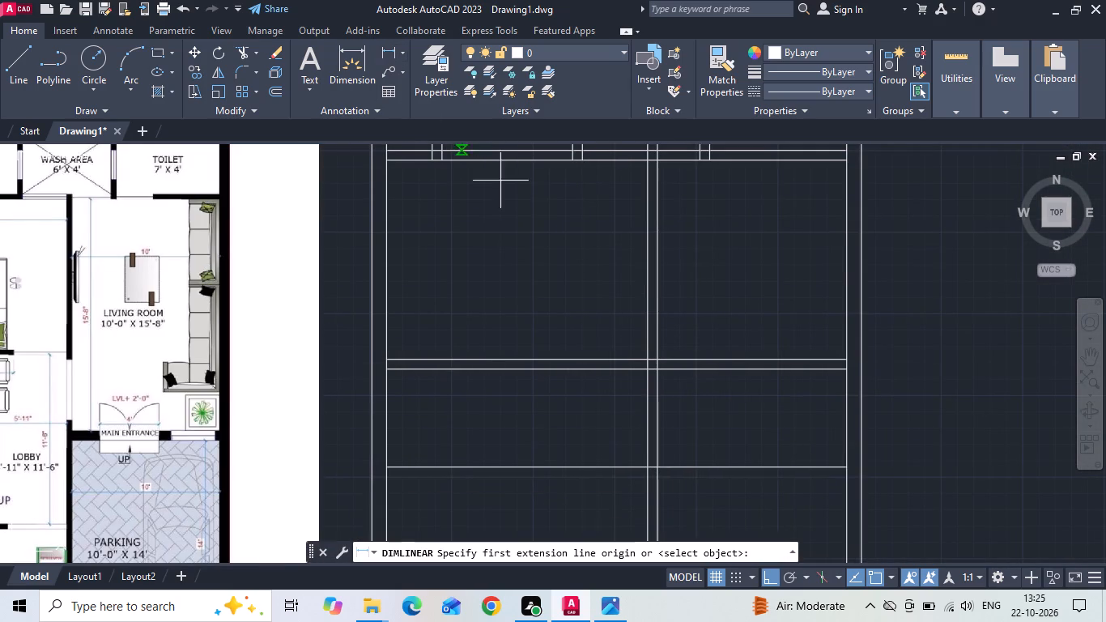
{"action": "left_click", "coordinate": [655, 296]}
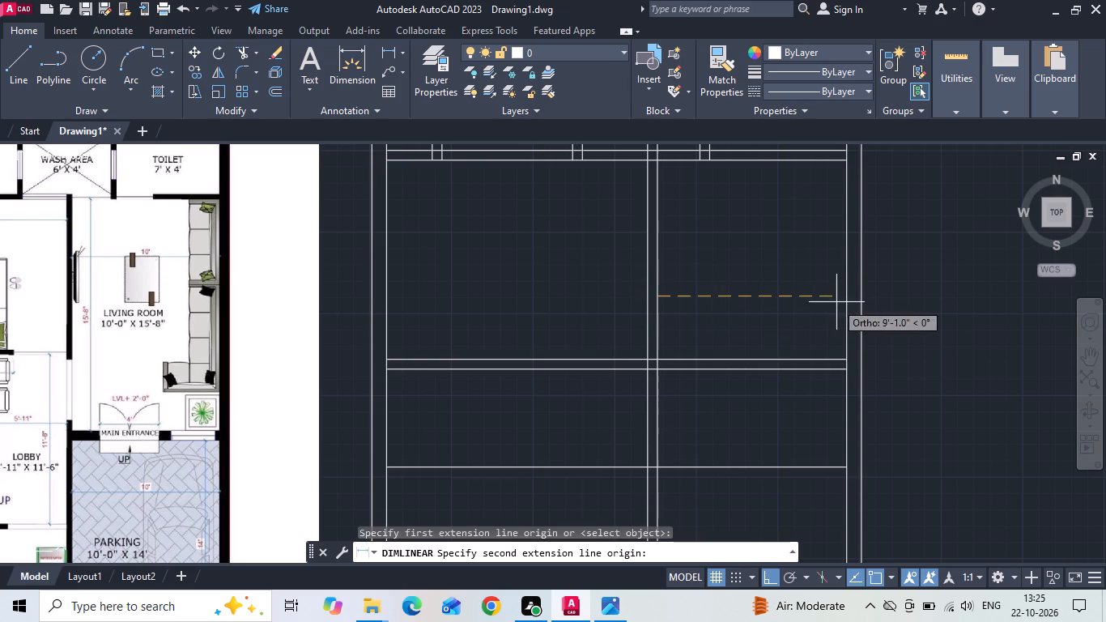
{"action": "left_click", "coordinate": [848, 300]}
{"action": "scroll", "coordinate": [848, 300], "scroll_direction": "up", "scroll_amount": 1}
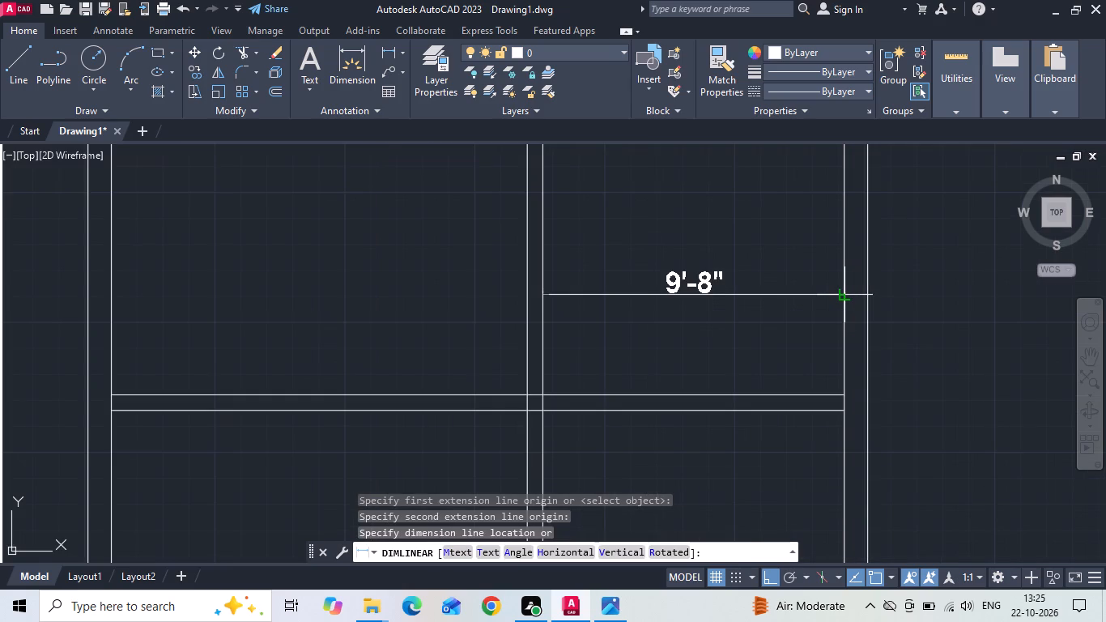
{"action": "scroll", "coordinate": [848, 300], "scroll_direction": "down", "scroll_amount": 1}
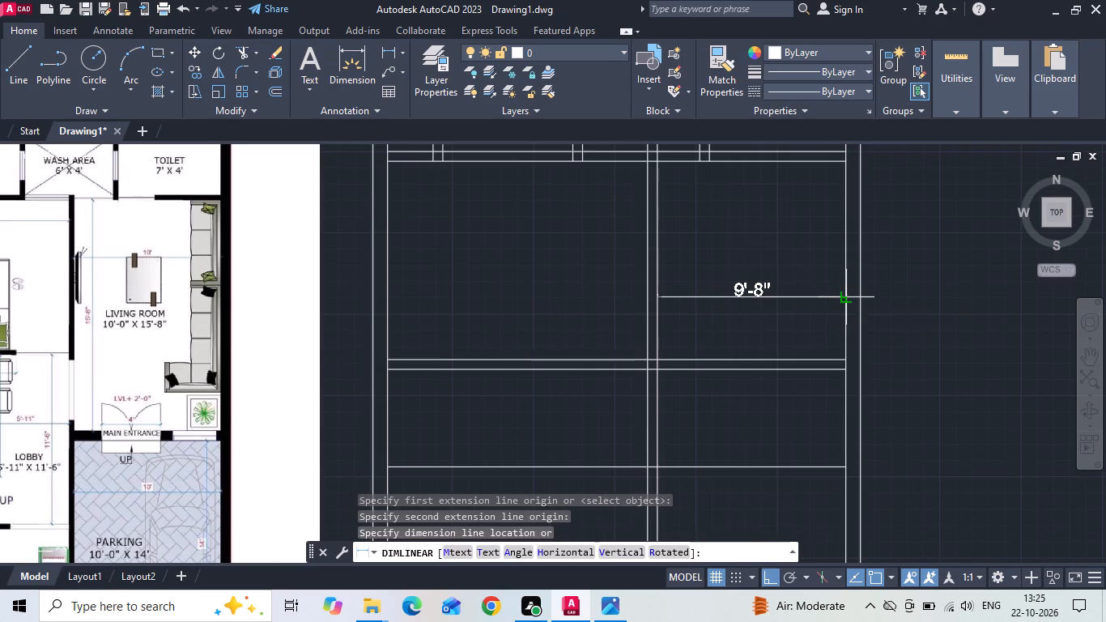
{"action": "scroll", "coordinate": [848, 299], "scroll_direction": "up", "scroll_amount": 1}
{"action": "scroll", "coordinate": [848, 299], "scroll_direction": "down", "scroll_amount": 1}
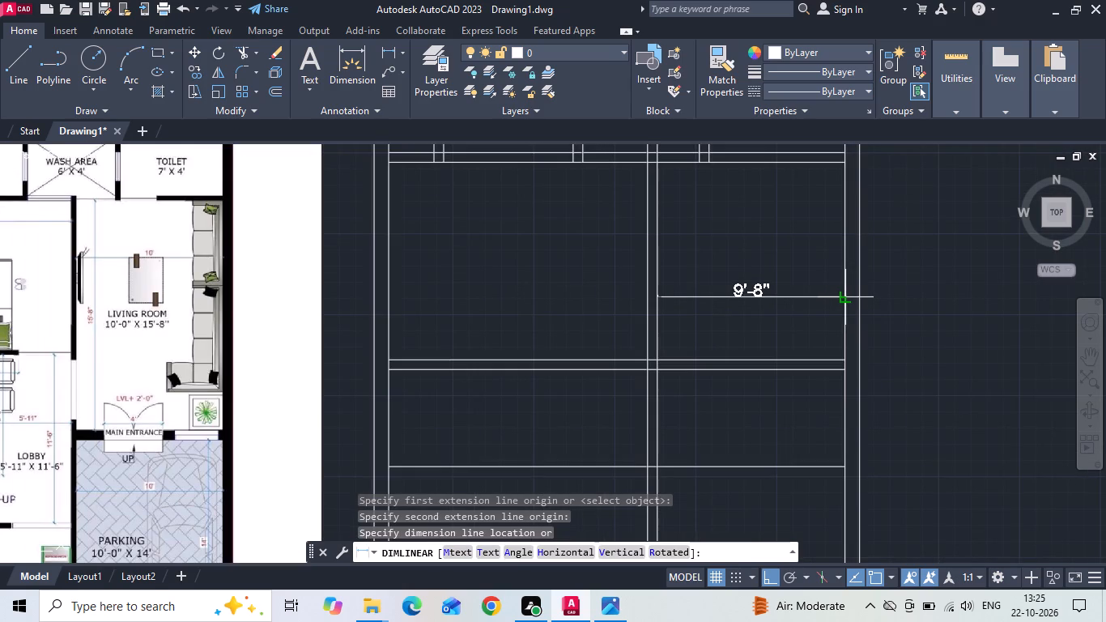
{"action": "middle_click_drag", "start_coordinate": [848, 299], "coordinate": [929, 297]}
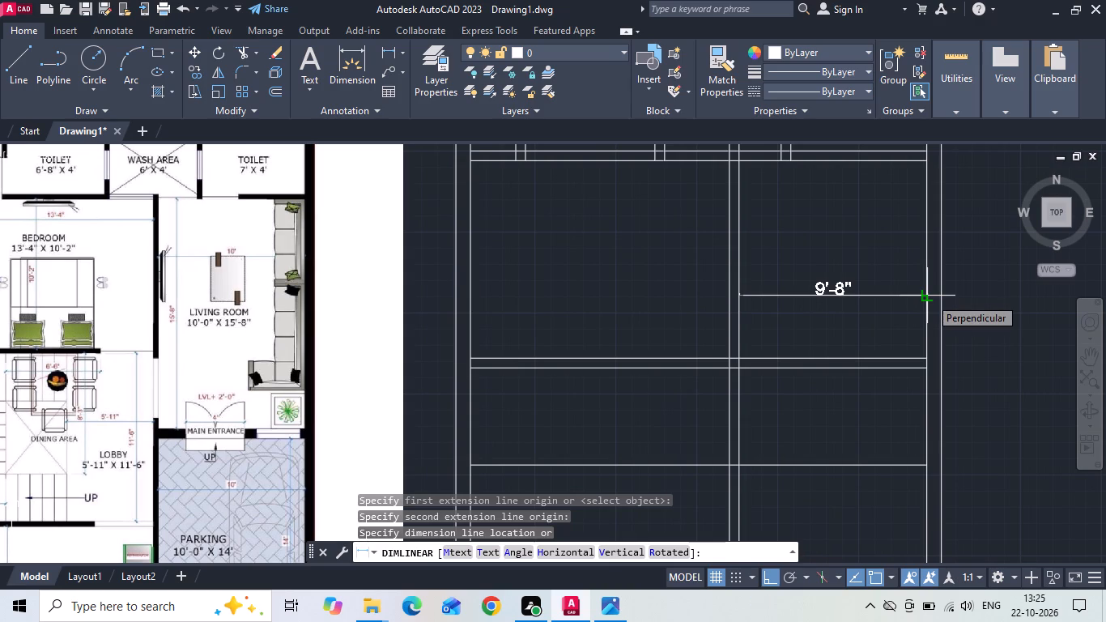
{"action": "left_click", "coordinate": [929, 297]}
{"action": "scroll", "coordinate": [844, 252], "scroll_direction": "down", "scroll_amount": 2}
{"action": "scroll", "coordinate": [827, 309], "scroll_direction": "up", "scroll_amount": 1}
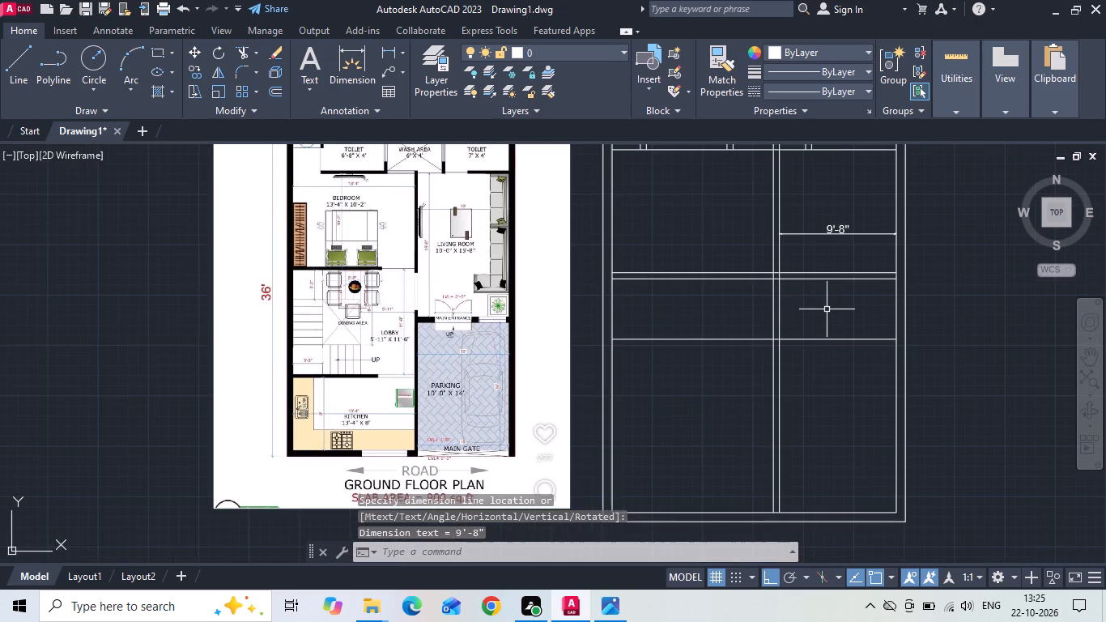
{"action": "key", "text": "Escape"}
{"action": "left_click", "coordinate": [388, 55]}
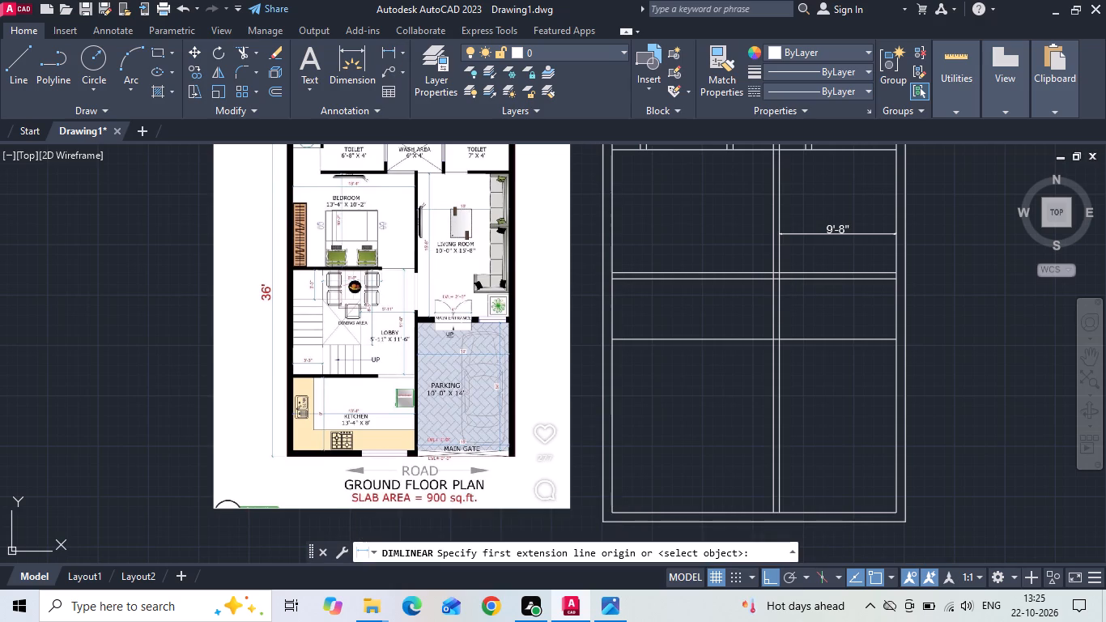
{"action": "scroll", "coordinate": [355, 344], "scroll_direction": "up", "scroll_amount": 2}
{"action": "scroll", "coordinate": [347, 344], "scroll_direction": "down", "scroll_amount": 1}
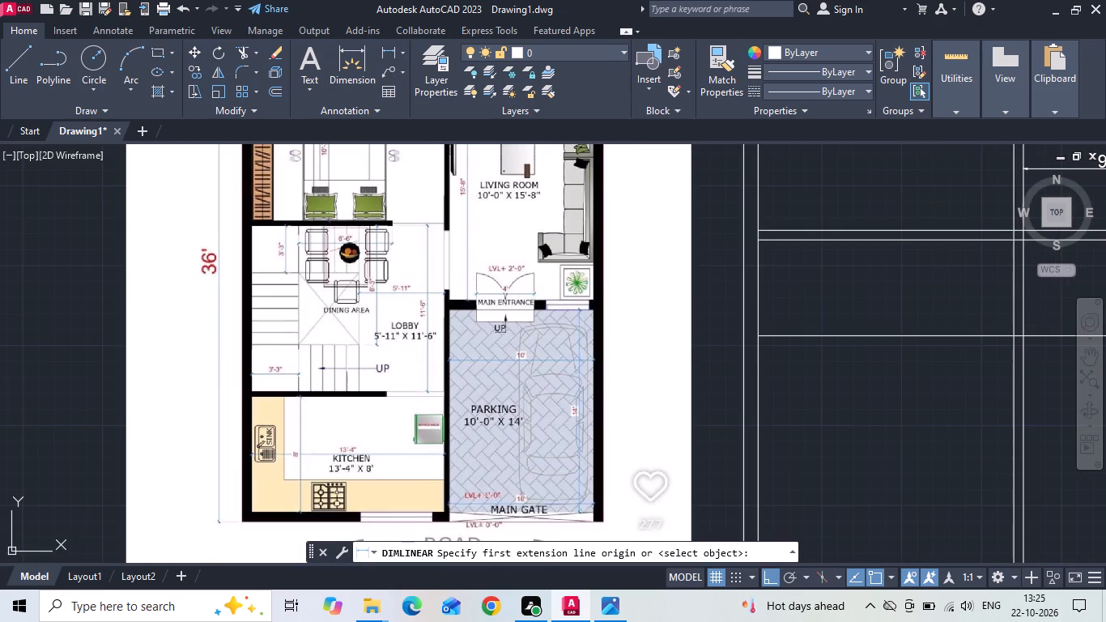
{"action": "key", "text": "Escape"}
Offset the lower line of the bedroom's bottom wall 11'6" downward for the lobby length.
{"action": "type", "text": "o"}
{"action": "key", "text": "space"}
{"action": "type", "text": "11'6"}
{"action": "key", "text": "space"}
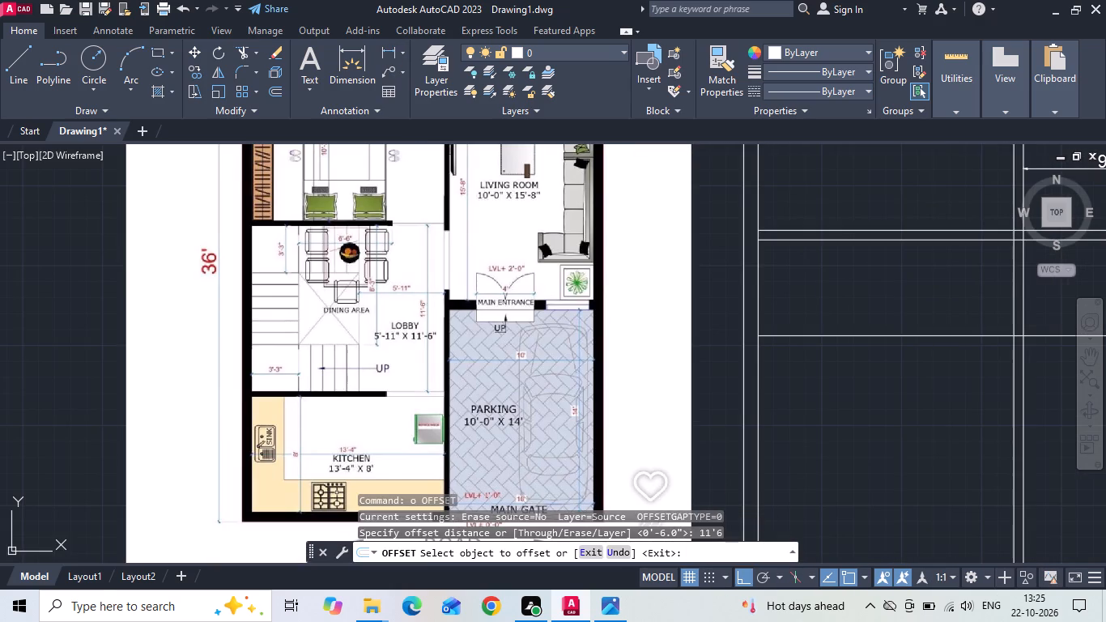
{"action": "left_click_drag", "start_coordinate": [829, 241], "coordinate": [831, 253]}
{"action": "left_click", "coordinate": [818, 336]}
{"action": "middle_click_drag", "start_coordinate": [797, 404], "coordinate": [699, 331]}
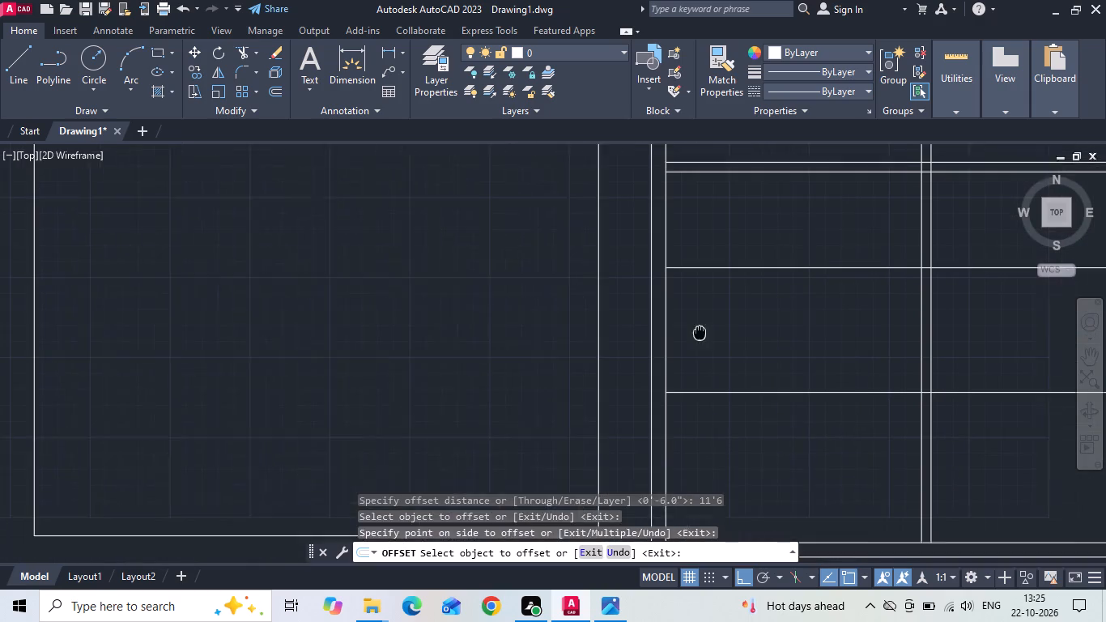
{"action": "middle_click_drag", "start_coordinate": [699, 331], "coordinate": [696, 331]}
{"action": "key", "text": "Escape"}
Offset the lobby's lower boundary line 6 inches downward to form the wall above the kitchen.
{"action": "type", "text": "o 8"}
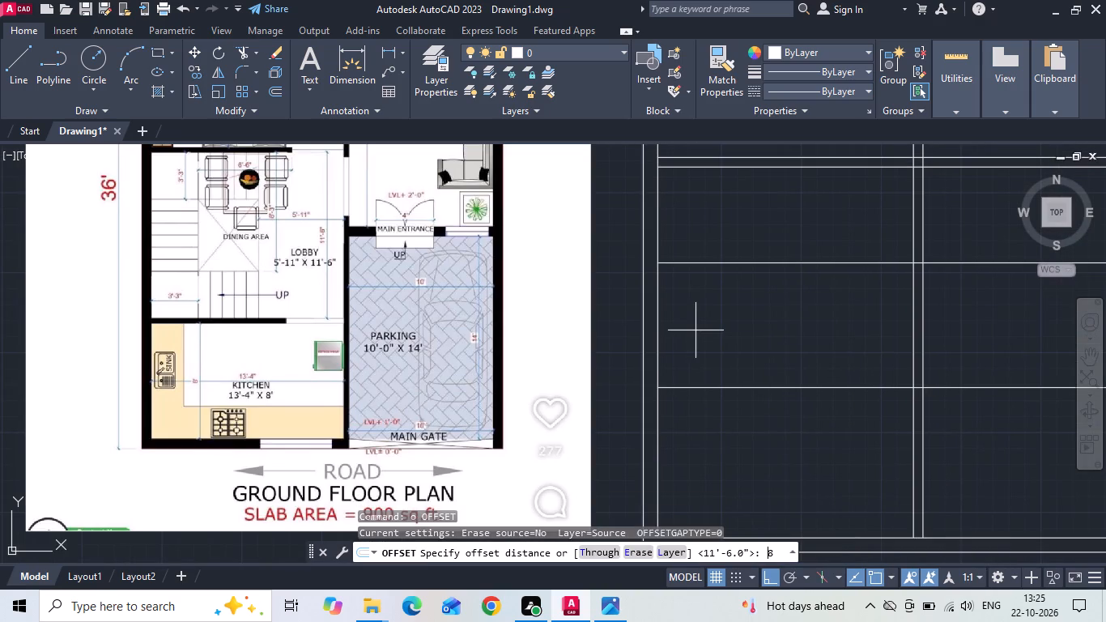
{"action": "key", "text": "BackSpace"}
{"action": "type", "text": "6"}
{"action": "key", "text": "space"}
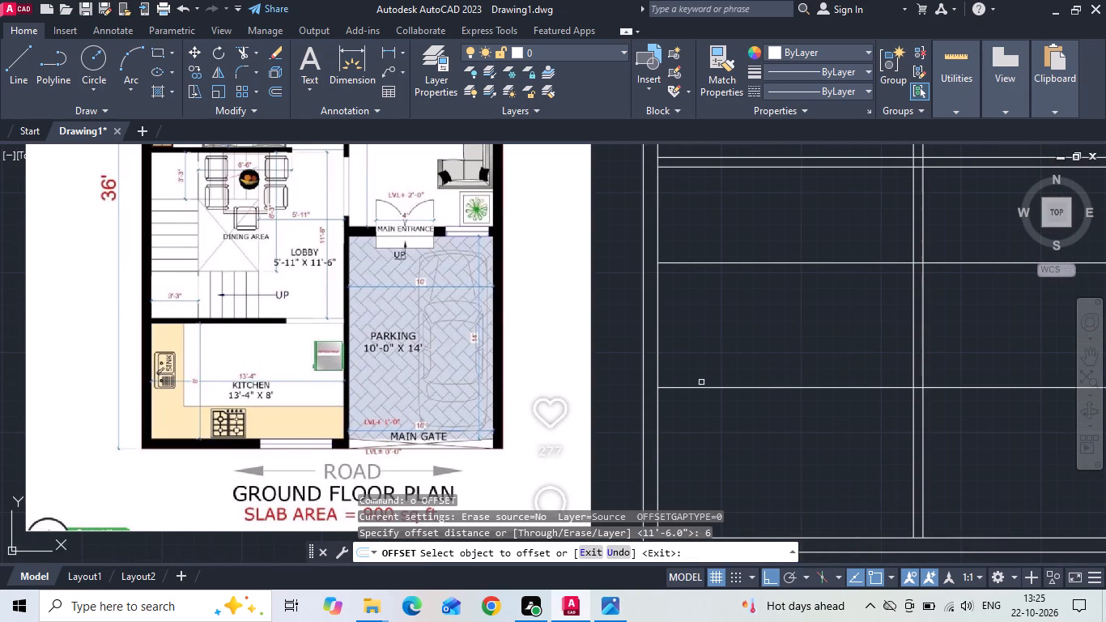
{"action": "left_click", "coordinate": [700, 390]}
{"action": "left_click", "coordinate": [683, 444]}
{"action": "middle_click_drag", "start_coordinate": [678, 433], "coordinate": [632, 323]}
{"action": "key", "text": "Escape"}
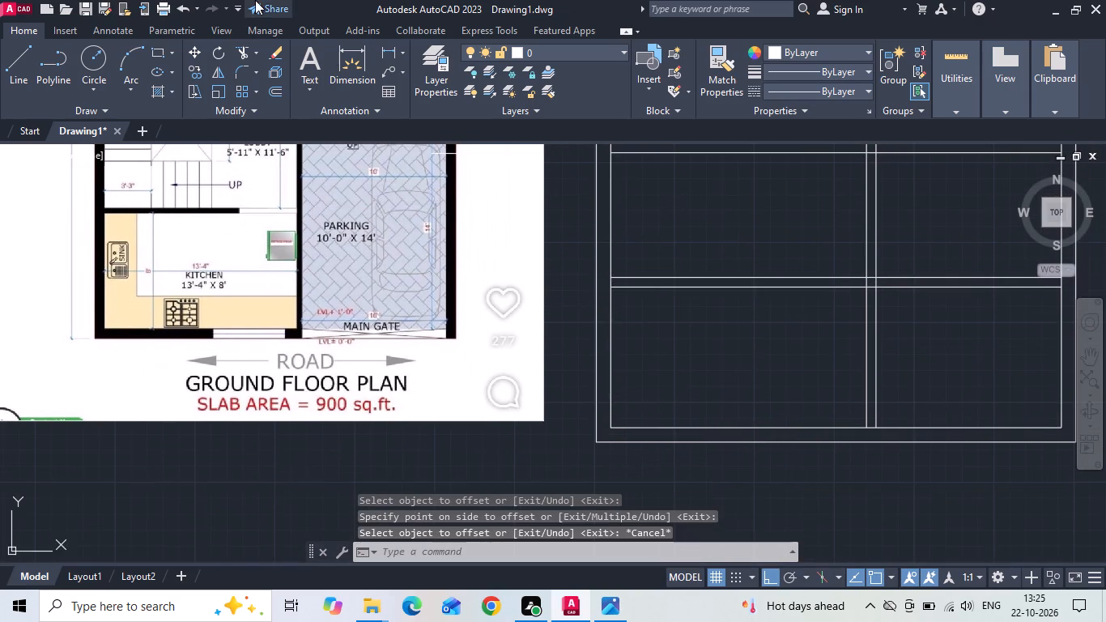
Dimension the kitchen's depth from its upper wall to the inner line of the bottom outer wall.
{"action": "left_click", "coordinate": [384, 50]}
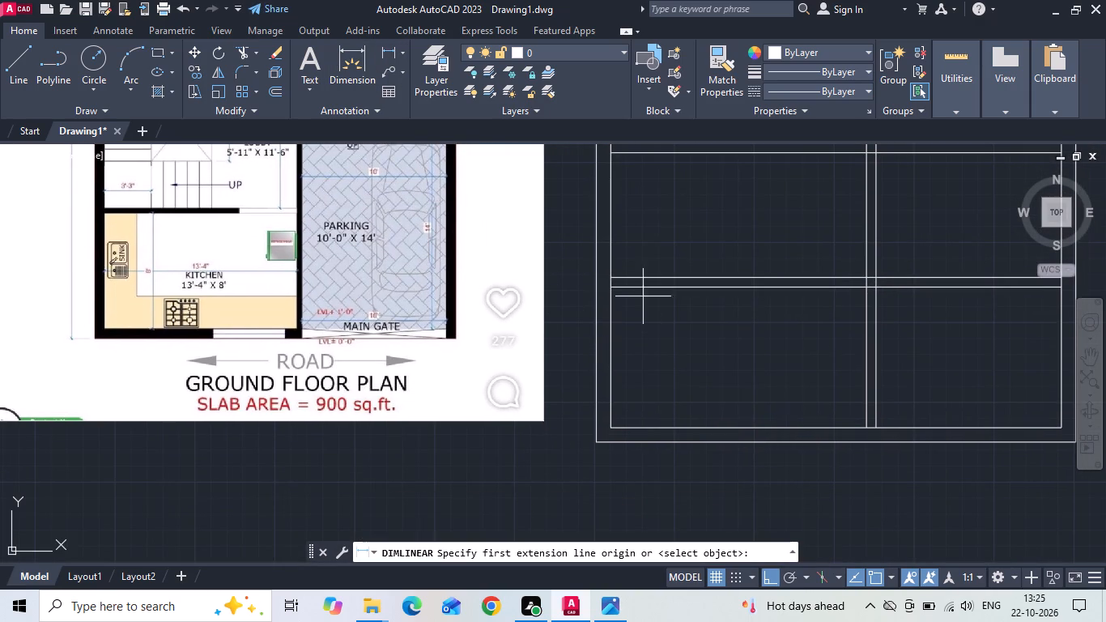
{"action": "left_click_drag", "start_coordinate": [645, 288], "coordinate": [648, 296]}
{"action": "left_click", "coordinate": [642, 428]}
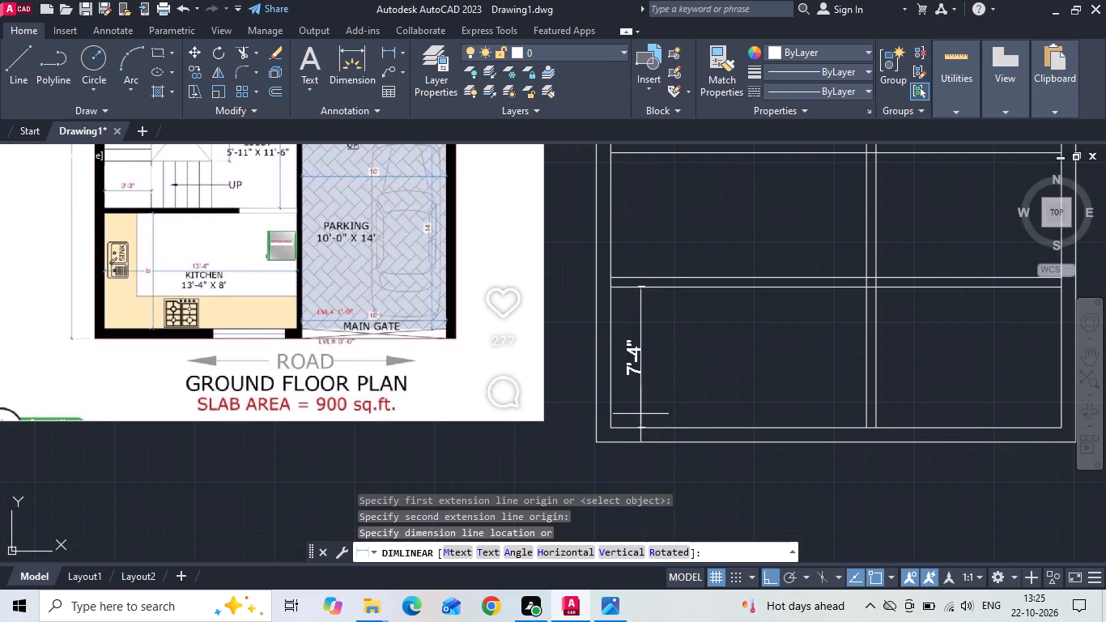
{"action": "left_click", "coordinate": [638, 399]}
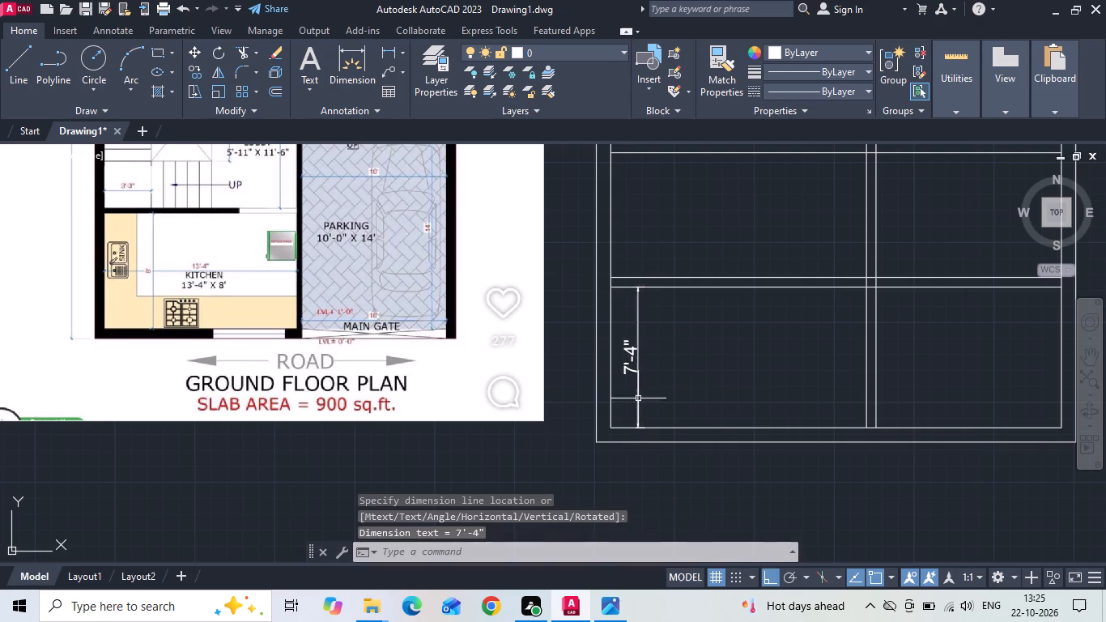
Measure the left toilet's width and the top outer wall's thickness on the reference image.
{"action": "scroll", "coordinate": [678, 300], "scroll_direction": "up", "scroll_amount": 1}
{"action": "middle_click_drag", "start_coordinate": [679, 299], "coordinate": [670, 428]}
{"action": "scroll", "coordinate": [669, 428], "scroll_direction": "down", "scroll_amount": 2}
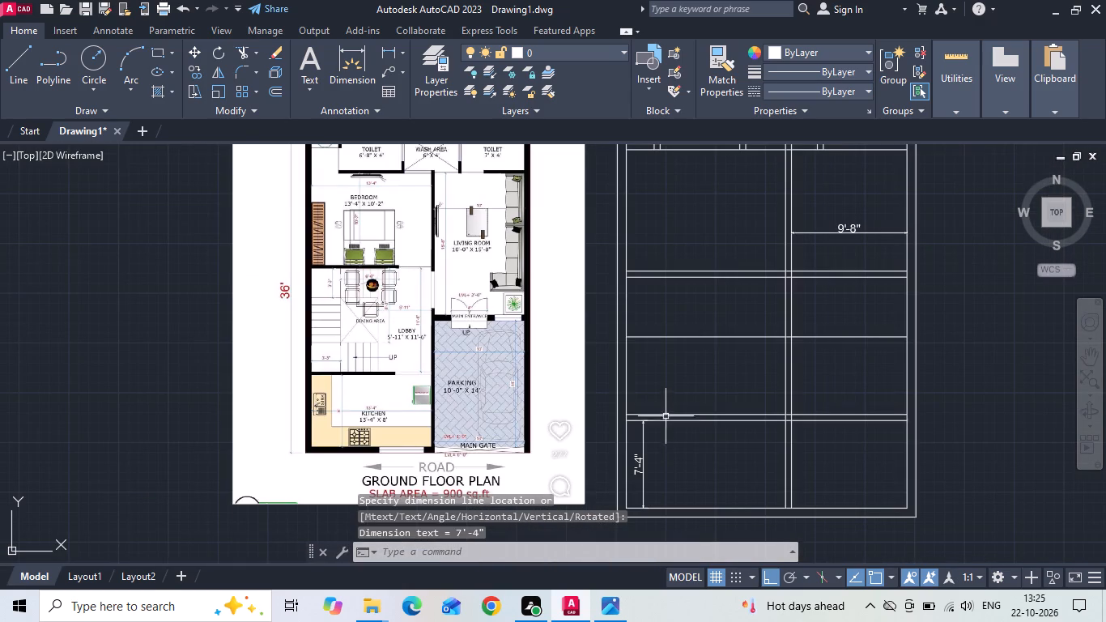
{"action": "middle_click_drag", "start_coordinate": [666, 288], "coordinate": [670, 363]}
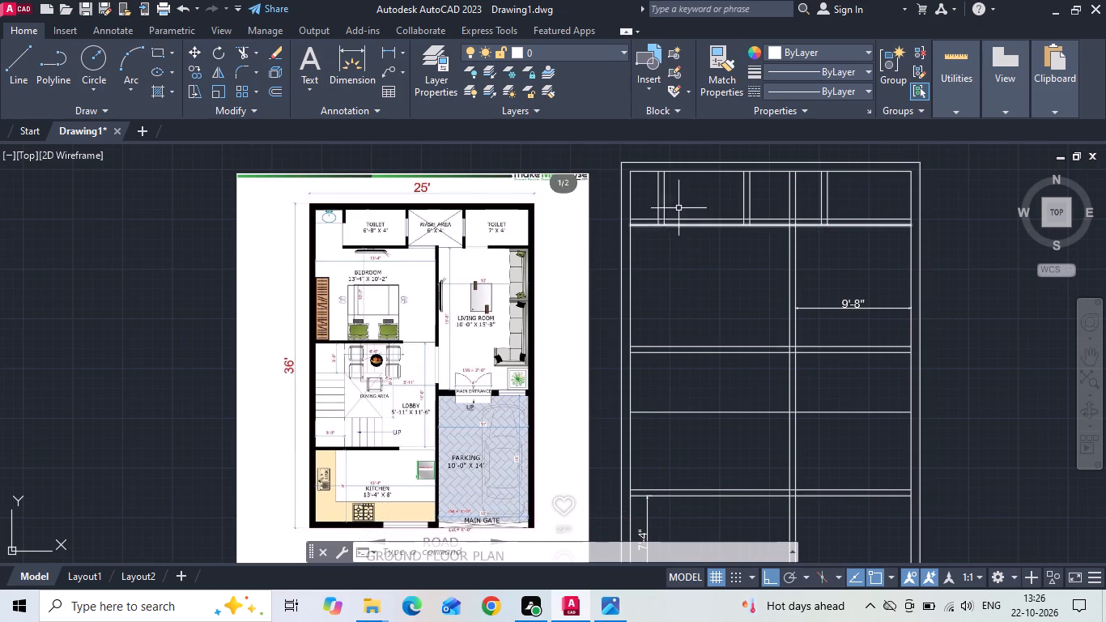
{"action": "scroll", "coordinate": [341, 232], "scroll_direction": "up", "scroll_amount": 2}
{"action": "middle_click_drag", "start_coordinate": [327, 200], "coordinate": [337, 239]}
{"action": "scroll", "coordinate": [334, 221], "scroll_direction": "up", "scroll_amount": 1}
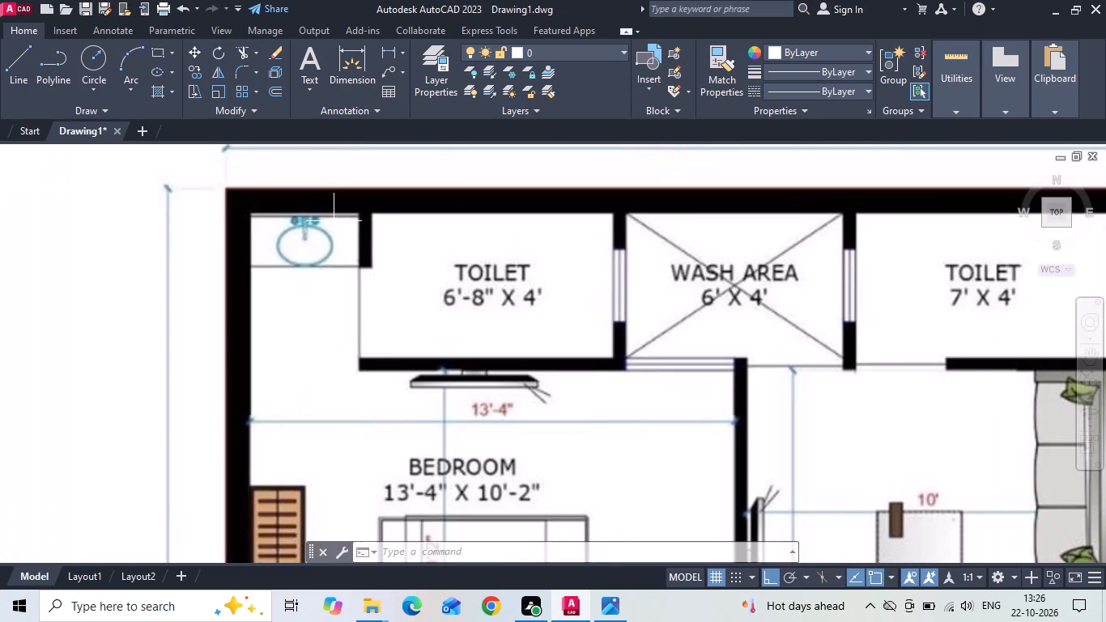
{"action": "left_click", "coordinate": [386, 46]}
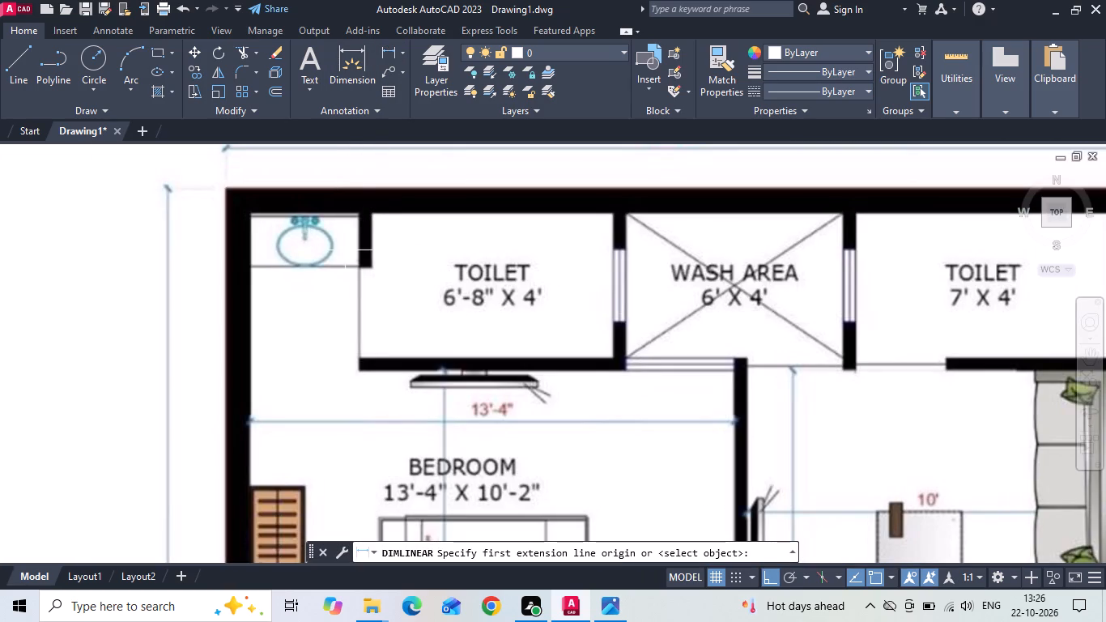
{"action": "left_click", "coordinate": [372, 259]}
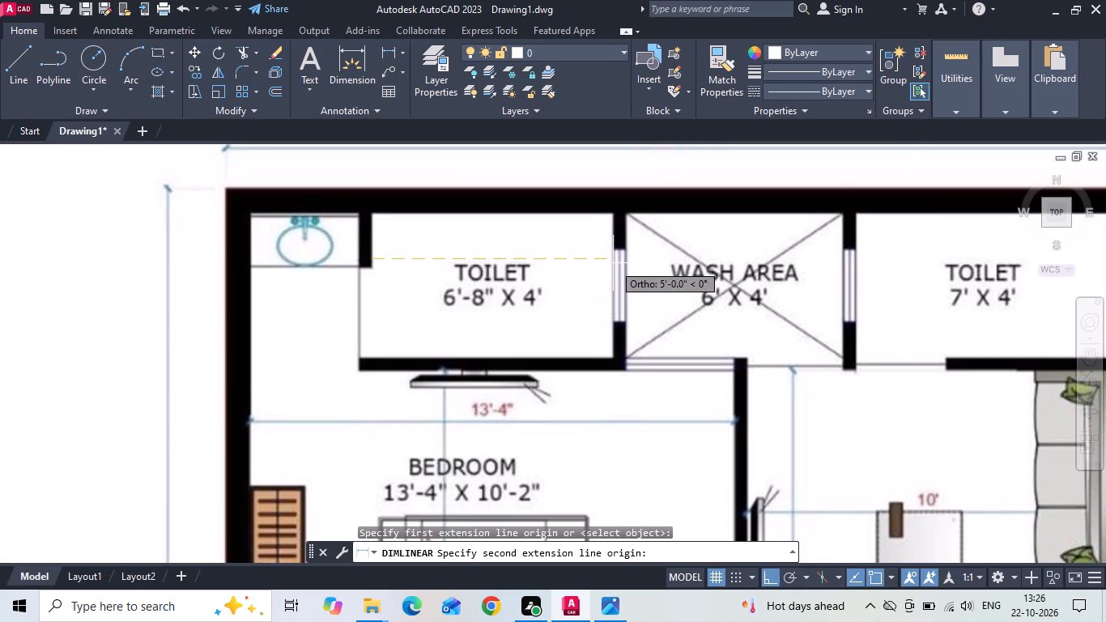
{"action": "key", "text": "Escape"}
{"action": "key", "text": "space"}
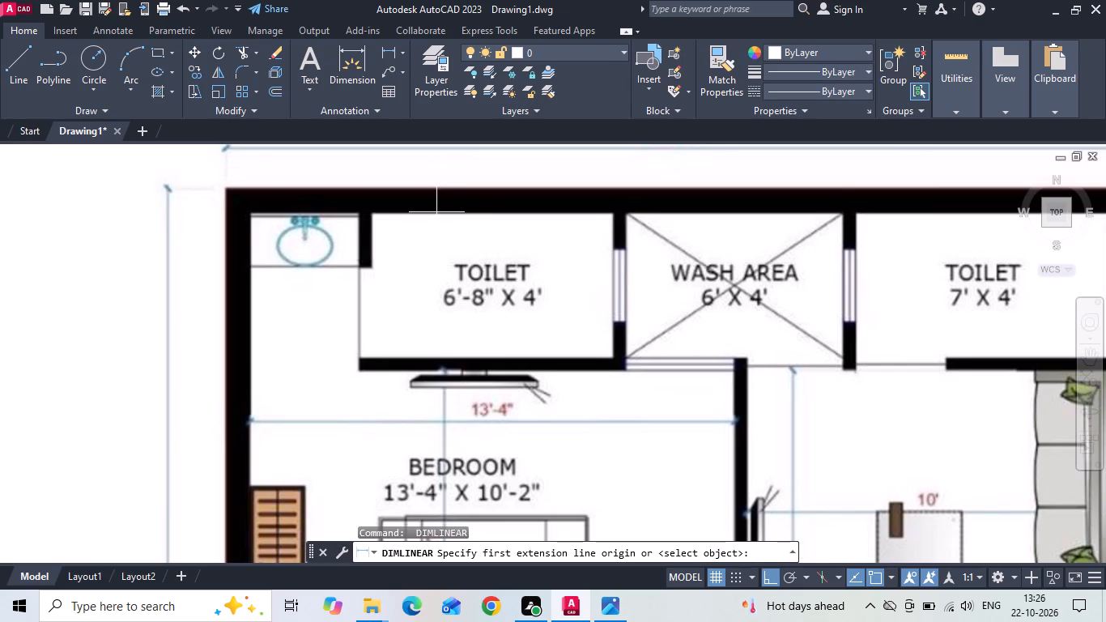
{"action": "left_click", "coordinate": [436, 215]}
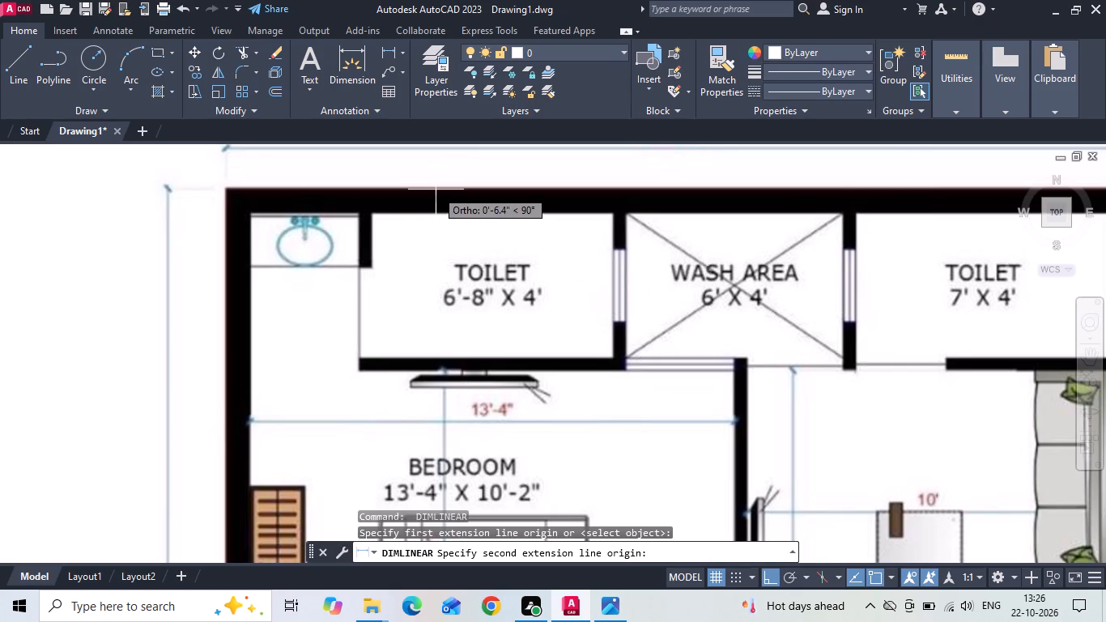
{"action": "key", "text": "Escape"}
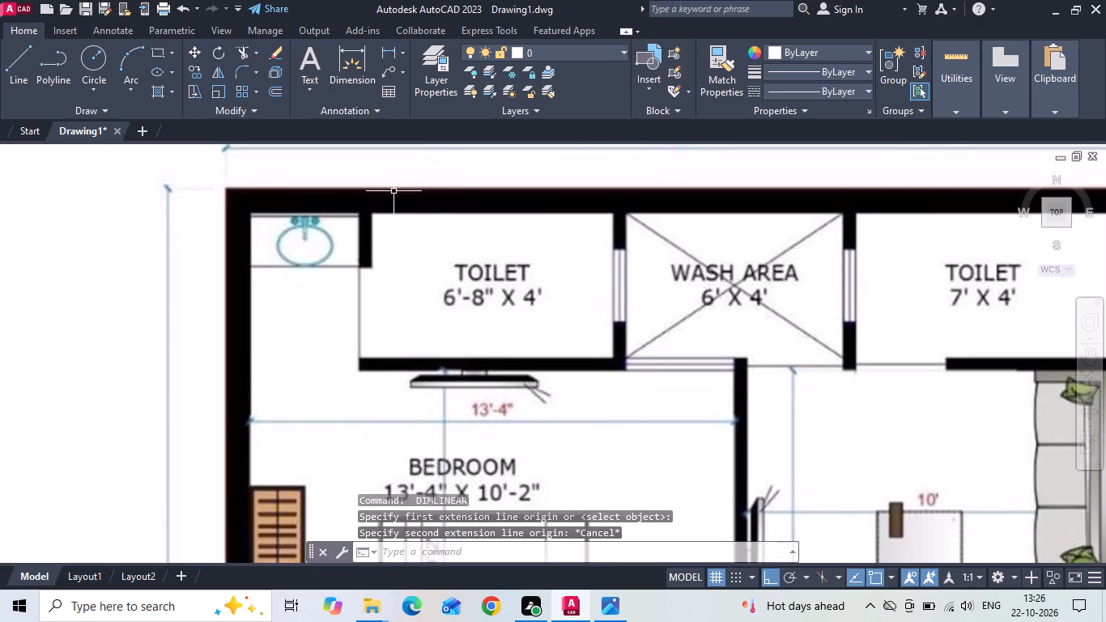
Erase all inner wall lines and dimensions inside the outer boundary rectangle, keeping only the rectangle itself.
{"action": "scroll", "coordinate": [390, 191], "scroll_direction": "down", "scroll_amount": 3}
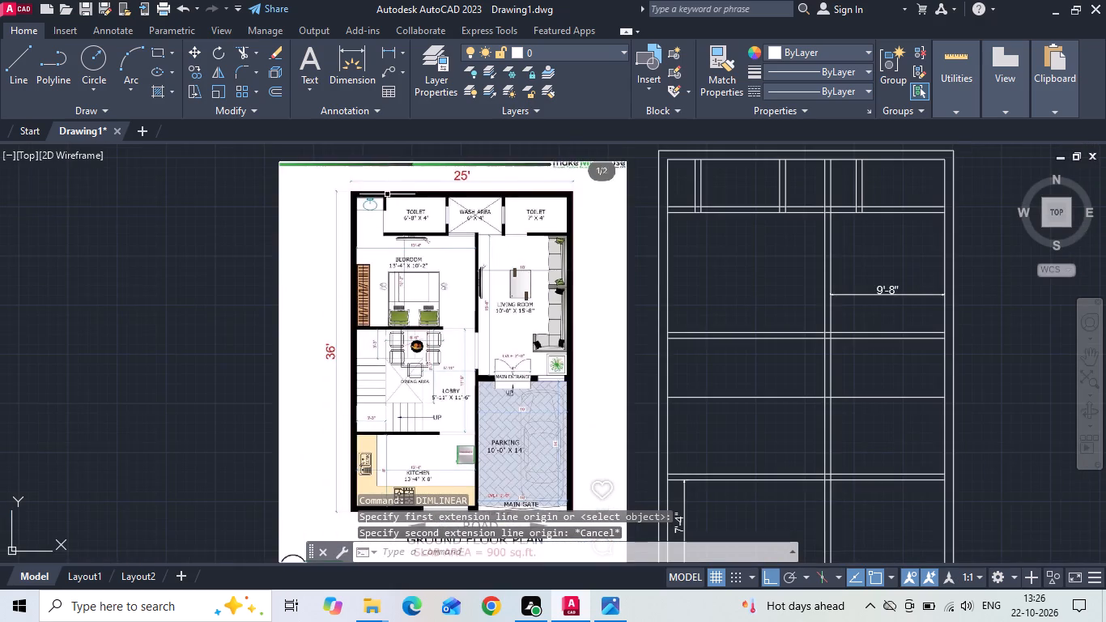
{"action": "scroll", "coordinate": [387, 195], "scroll_direction": "down", "scroll_amount": 1}
{"action": "scroll", "coordinate": [738, 176], "scroll_direction": "up", "scroll_amount": 2}
{"action": "left_click", "coordinate": [735, 163]}
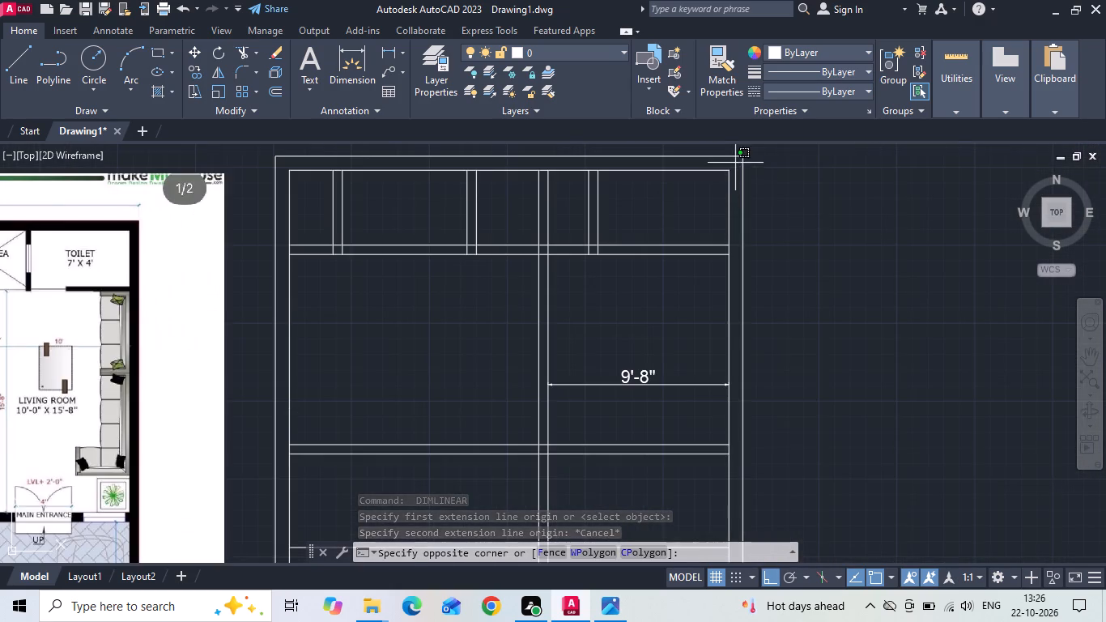
{"action": "scroll", "coordinate": [735, 163], "scroll_direction": "down", "scroll_amount": 2}
{"action": "scroll", "coordinate": [580, 377], "scroll_direction": "up", "scroll_amount": 1}
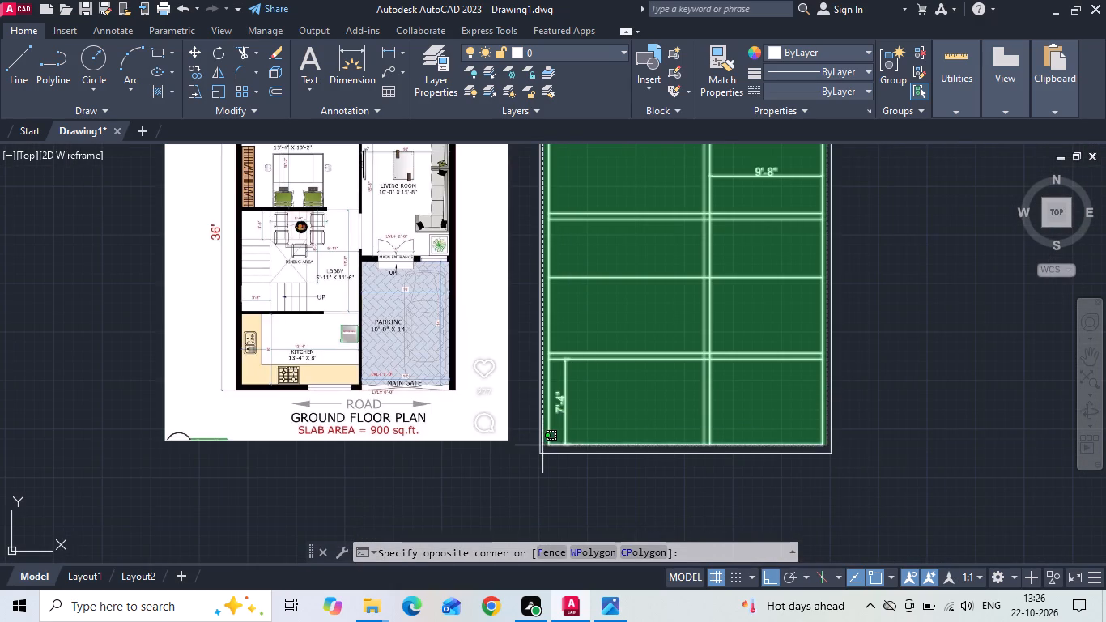
{"action": "left_click", "coordinate": [545, 450]}
{"action": "key", "text": "Delete"}
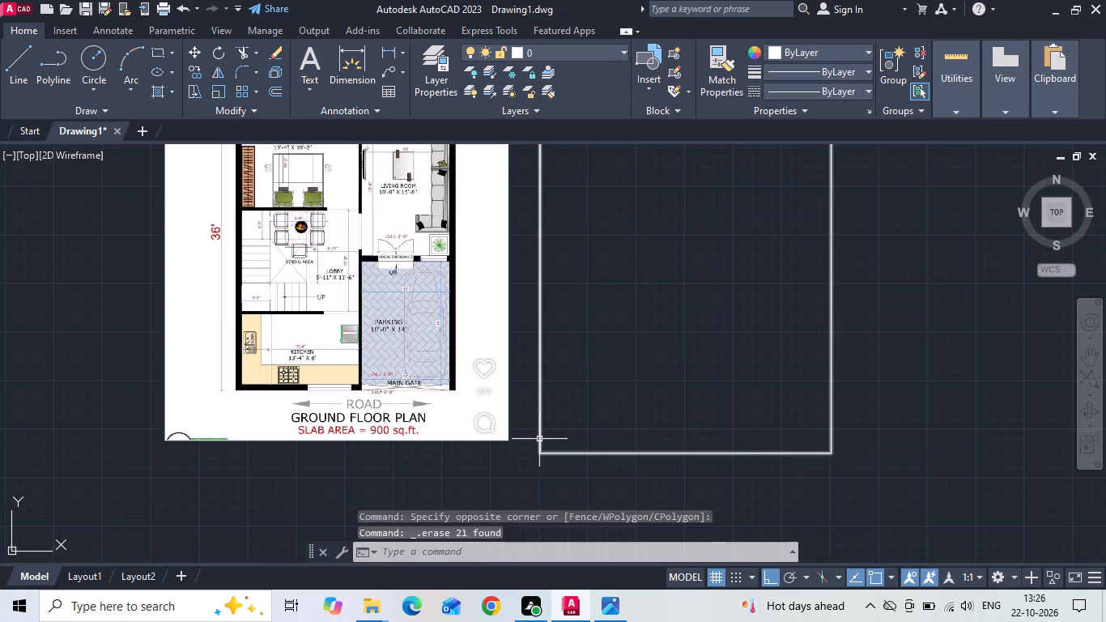
Offset the outer boundary rectangle 8 inches inward to form the outer walls.
{"action": "middle_click_drag", "start_coordinate": [634, 349], "coordinate": [481, 348]}
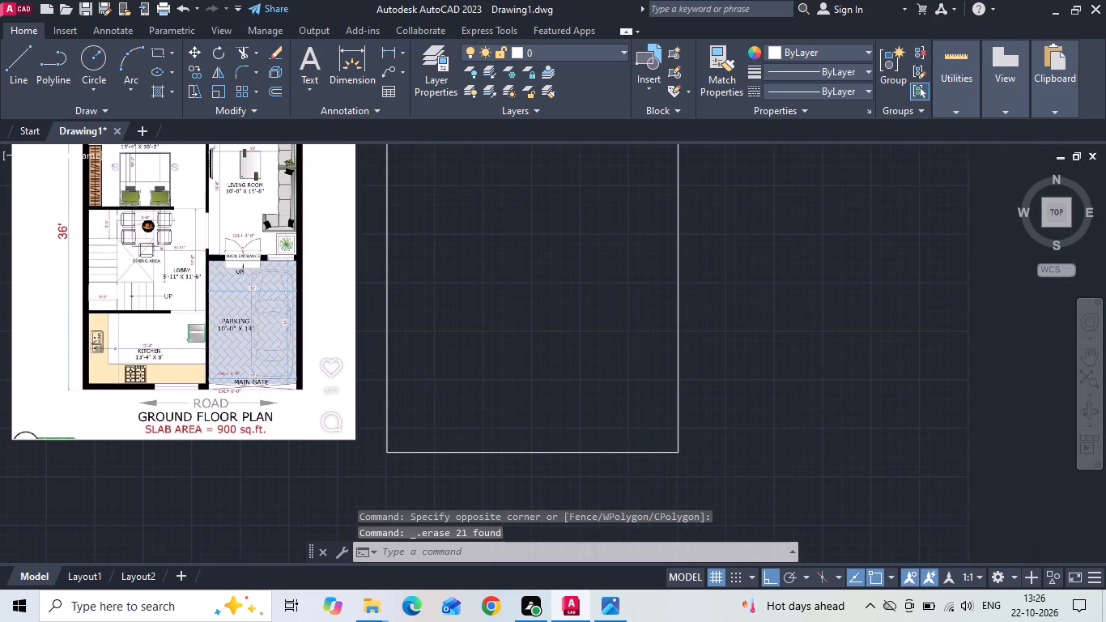
{"action": "middle_click_drag", "start_coordinate": [119, 283], "coordinate": [219, 279]}
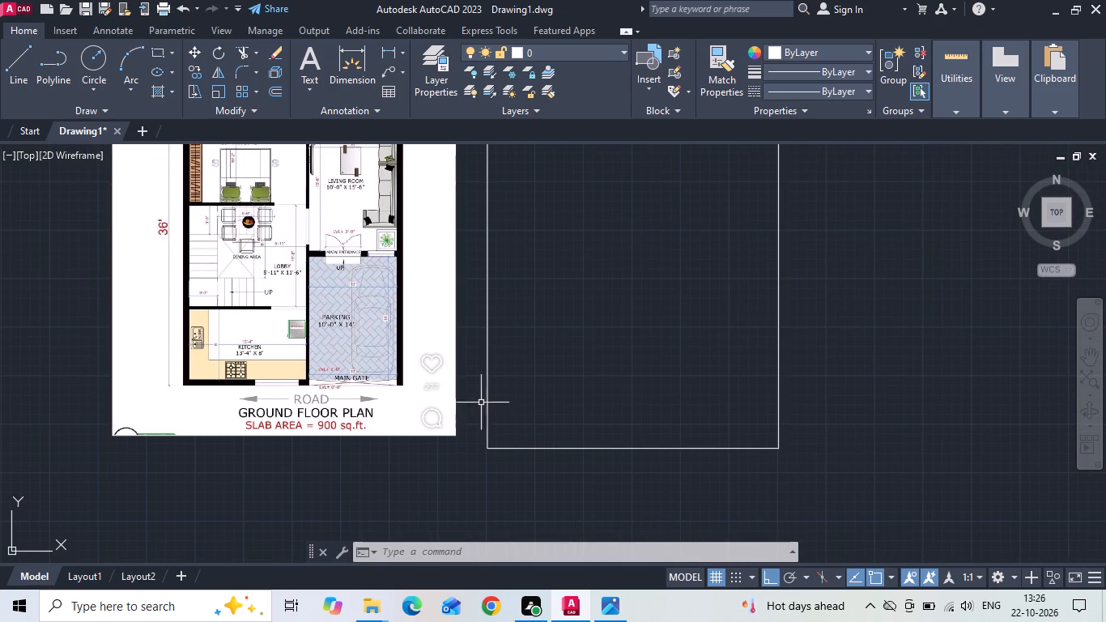
{"action": "scroll", "coordinate": [260, 309], "scroll_direction": "up", "scroll_amount": 2}
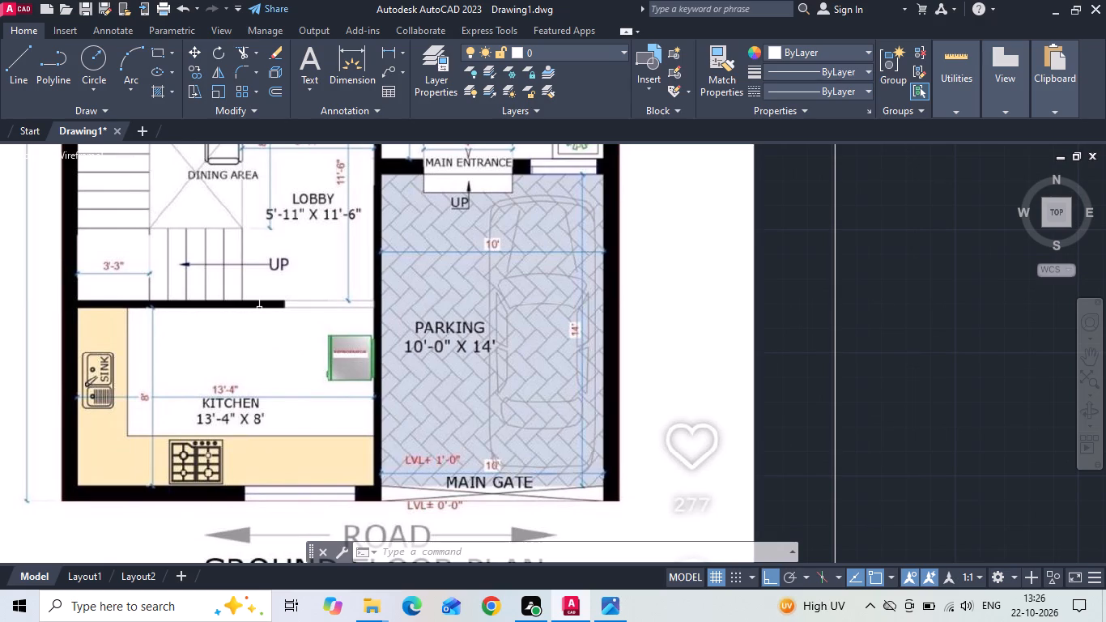
{"action": "type", "text": "o 8"}
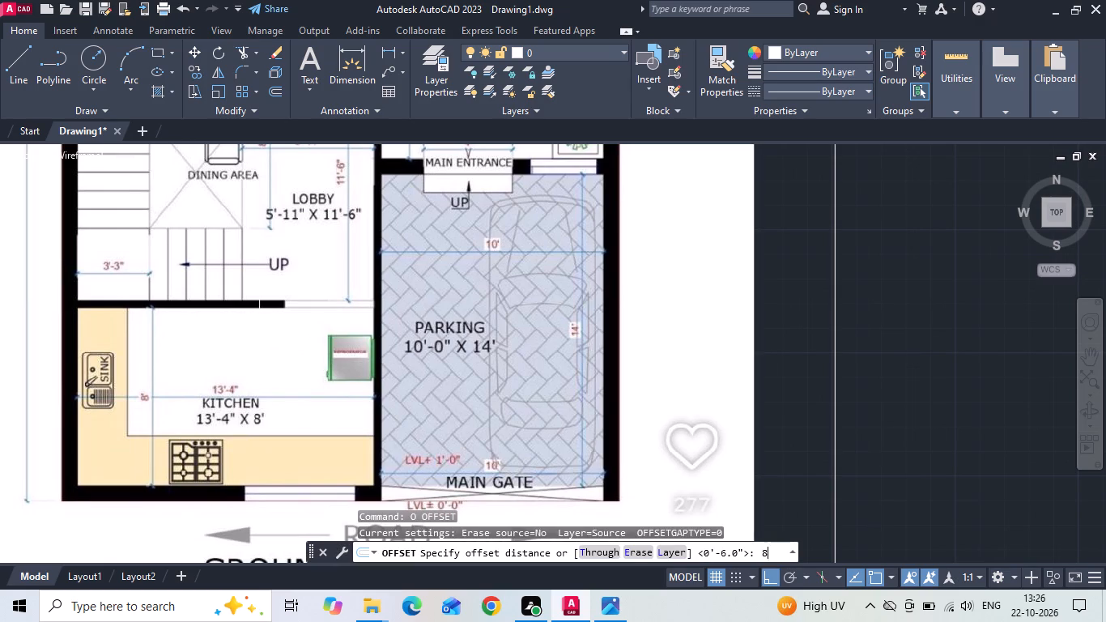
{"action": "key", "text": "Return"}
{"action": "scroll", "coordinate": [259, 309], "scroll_direction": "down", "scroll_amount": 2}
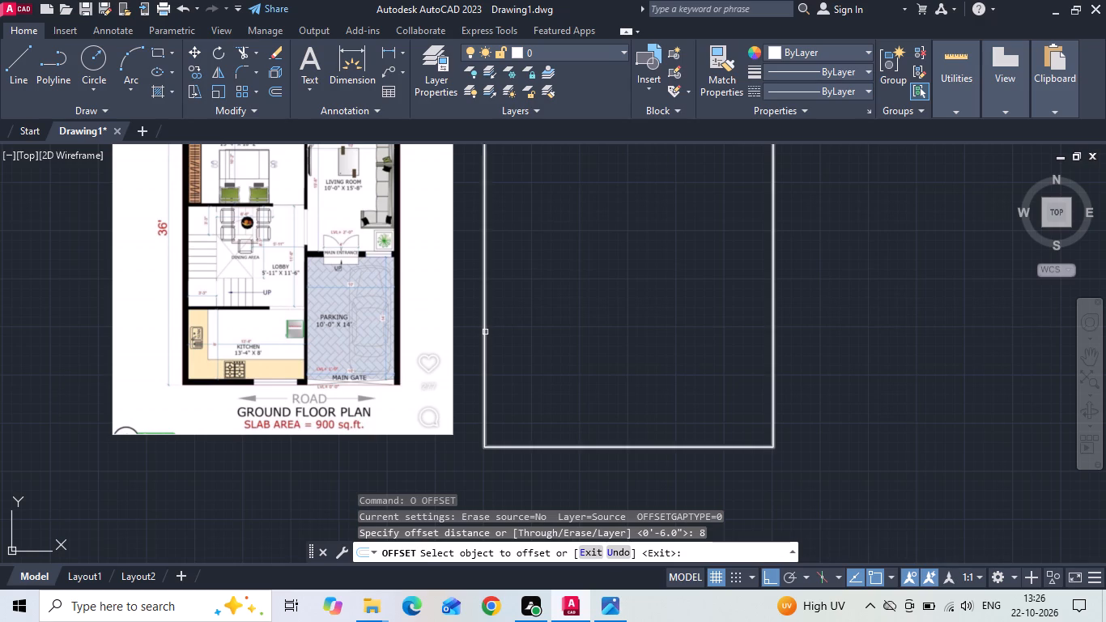
{"action": "left_click", "coordinate": [485, 332]}
{"action": "left_click", "coordinate": [538, 321]}
{"action": "key", "text": "Escape"}
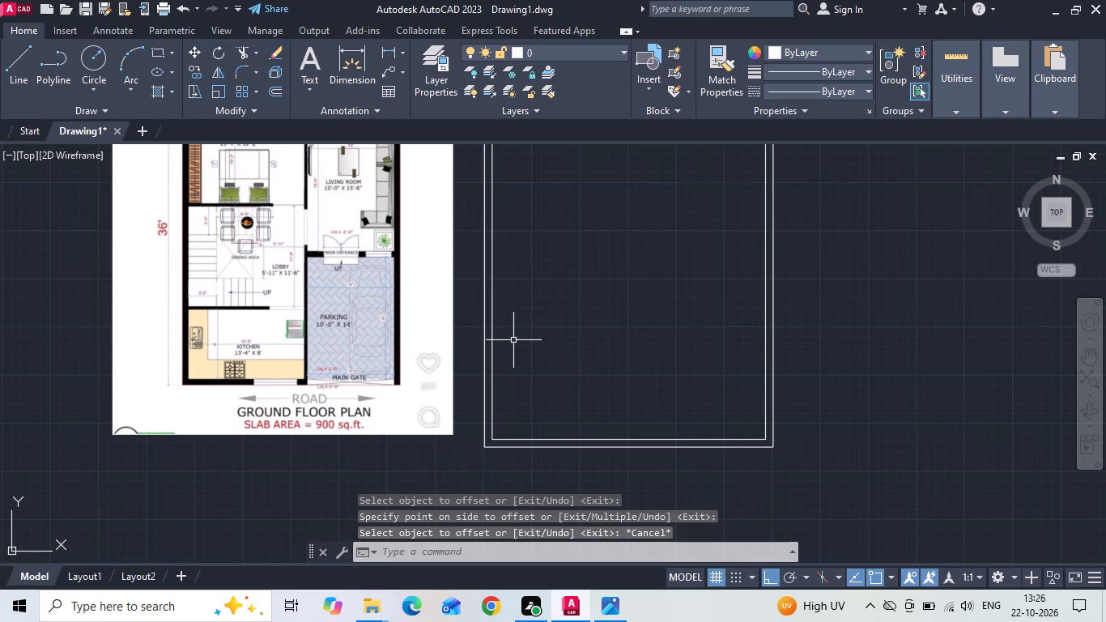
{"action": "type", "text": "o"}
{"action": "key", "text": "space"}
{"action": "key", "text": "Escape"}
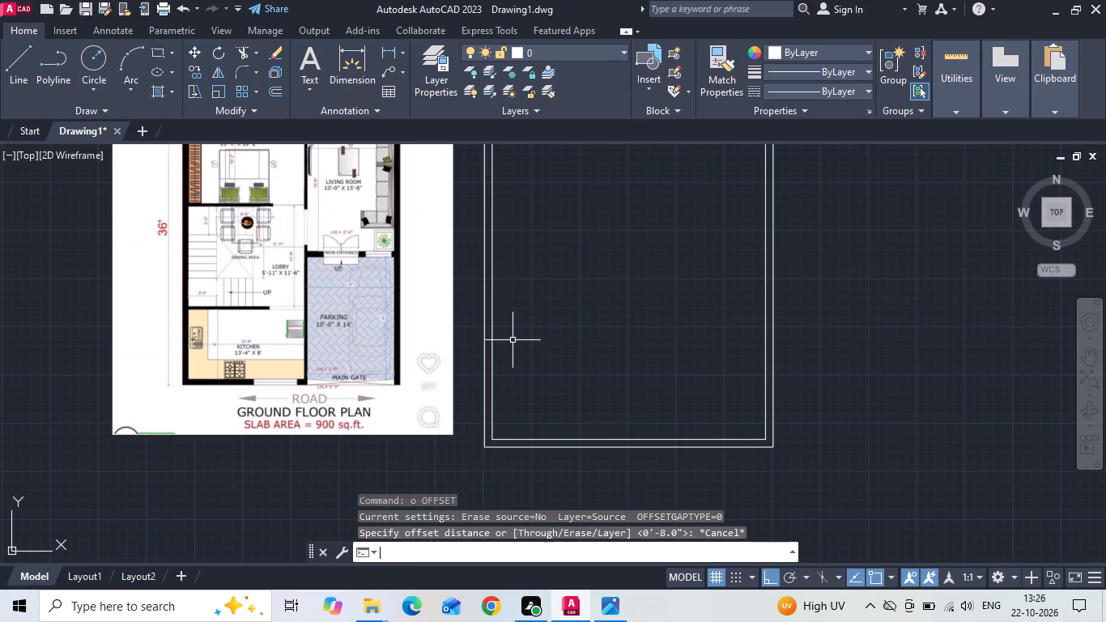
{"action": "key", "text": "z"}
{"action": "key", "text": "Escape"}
Explode the inner wall rectangle into separate lines.
{"action": "key", "text": "x"}
{"action": "key", "text": "space"}
{"action": "left_click", "coordinate": [491, 431]}
{"action": "key", "text": "space"}
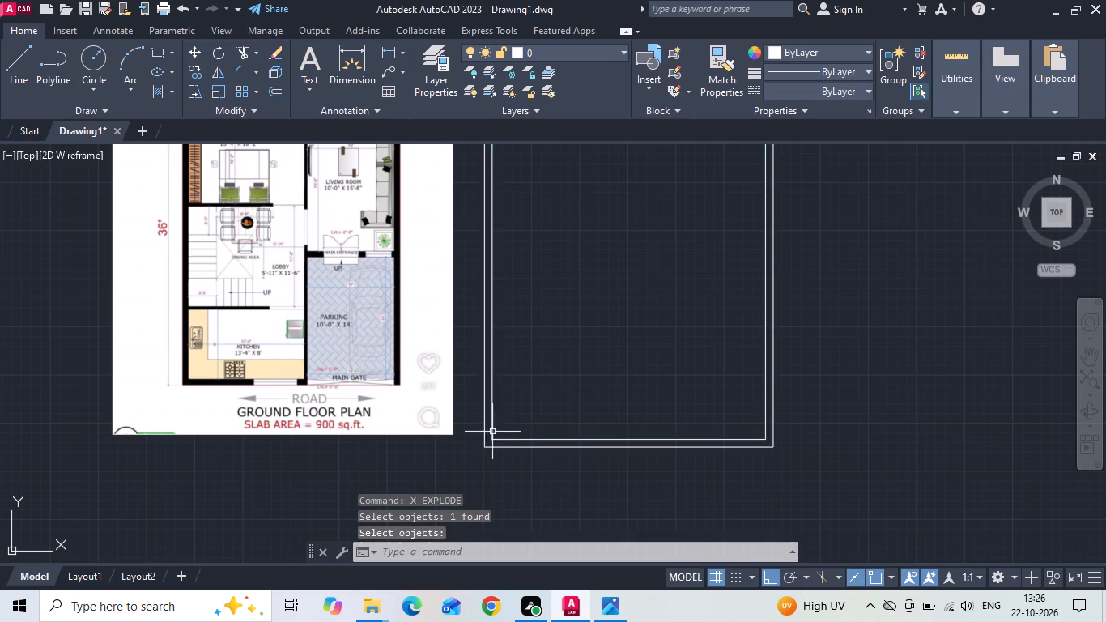
Copy the inner line of the bottom outer wall 8' upward to mark the kitchen's upper wall.
{"action": "scroll", "coordinate": [502, 447], "scroll_direction": "up", "scroll_amount": 1}
{"action": "left_click", "coordinate": [501, 433]}
{"action": "right_click", "coordinate": [529, 374]}
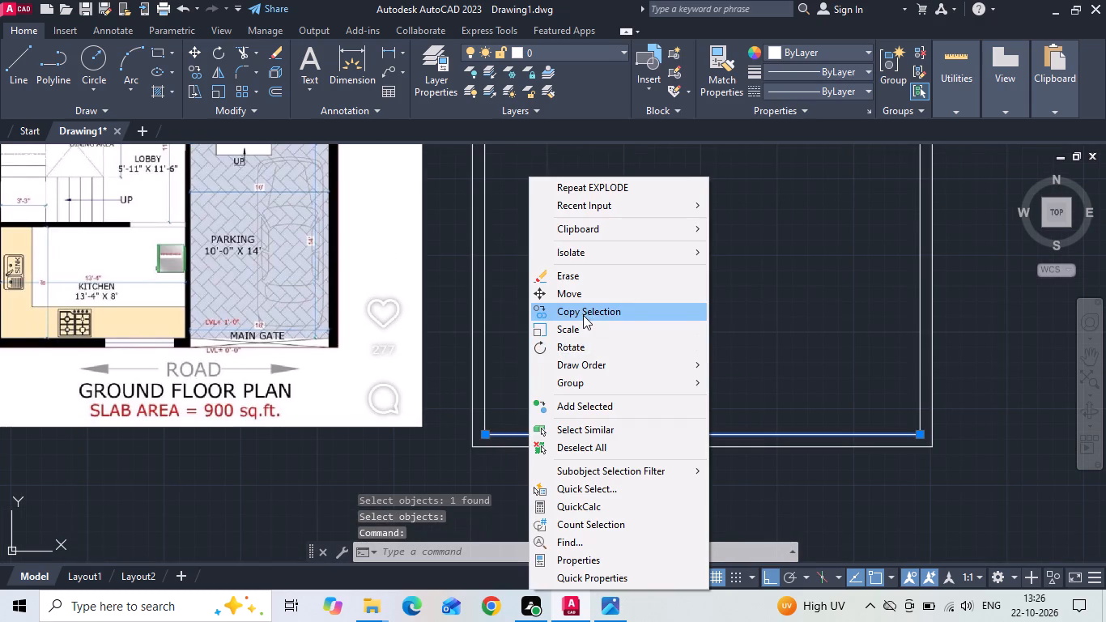
{"action": "left_click", "coordinate": [584, 312]}
{"action": "left_click_drag", "start_coordinate": [598, 347], "coordinate": [600, 289]}
{"action": "type", "text": "8'"}
{"action": "key", "text": "Return"}
{"action": "key", "text": "Escape"}
{"action": "scroll", "coordinate": [552, 353], "scroll_direction": "down", "scroll_amount": 1}
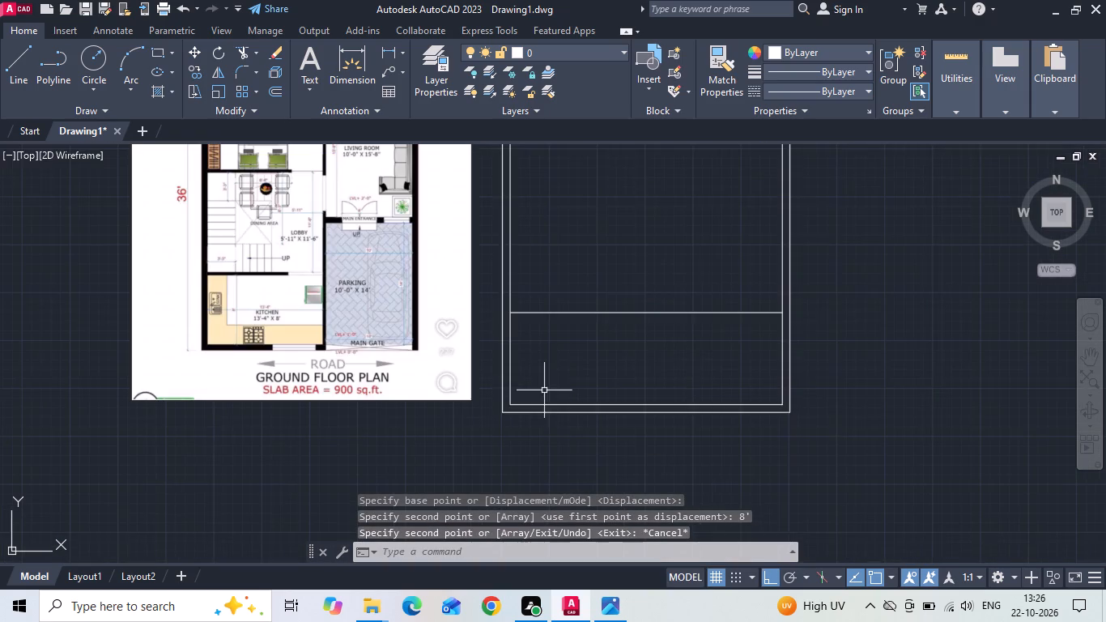
Offset the inner line of the top outer wall 4' downward to mark the toilets' depth.
{"action": "middle_click_drag", "start_coordinate": [538, 265], "coordinate": [551, 429]}
{"action": "type", "text": "o 4'"}
{"action": "key", "text": "Return"}
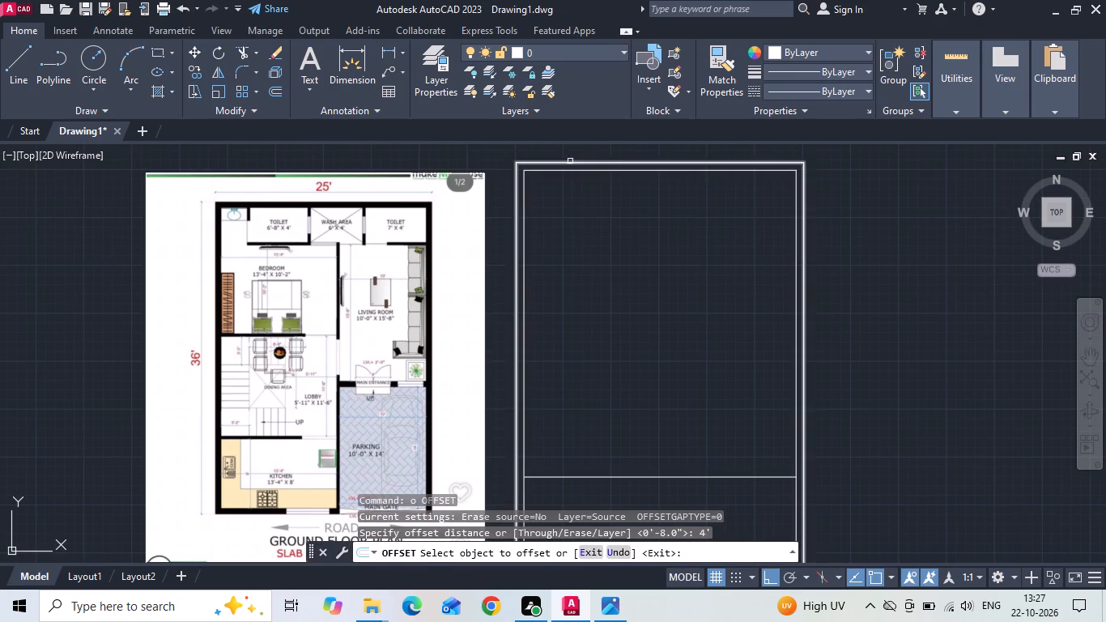
{"action": "left_click_drag", "start_coordinate": [570, 170], "coordinate": [570, 190]}
{"action": "left_click", "coordinate": [557, 265]}
{"action": "key", "text": "Escape"}
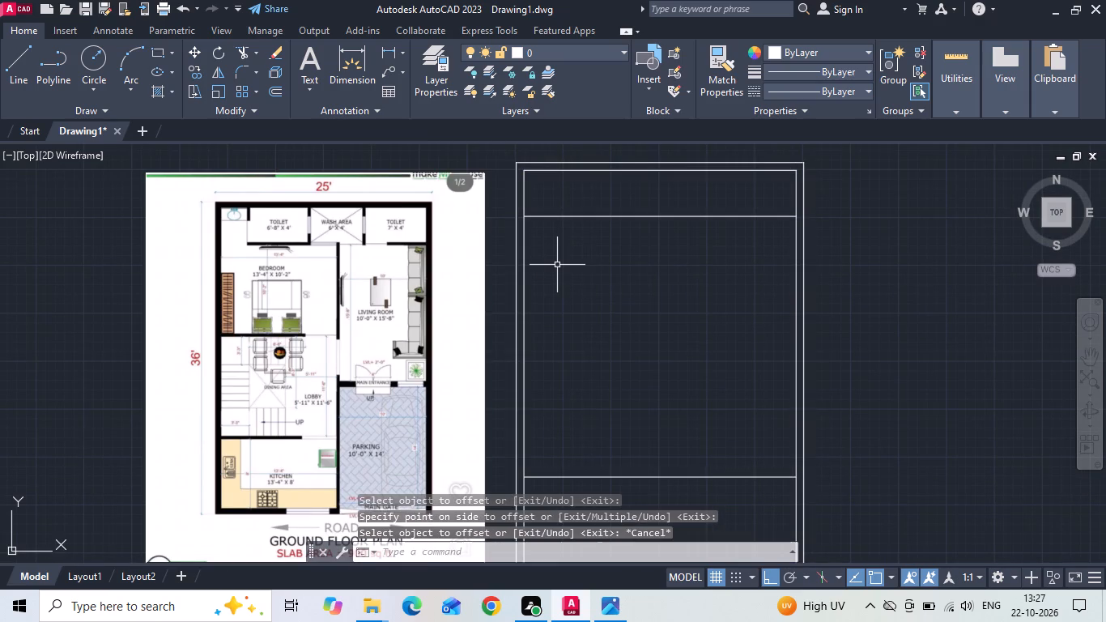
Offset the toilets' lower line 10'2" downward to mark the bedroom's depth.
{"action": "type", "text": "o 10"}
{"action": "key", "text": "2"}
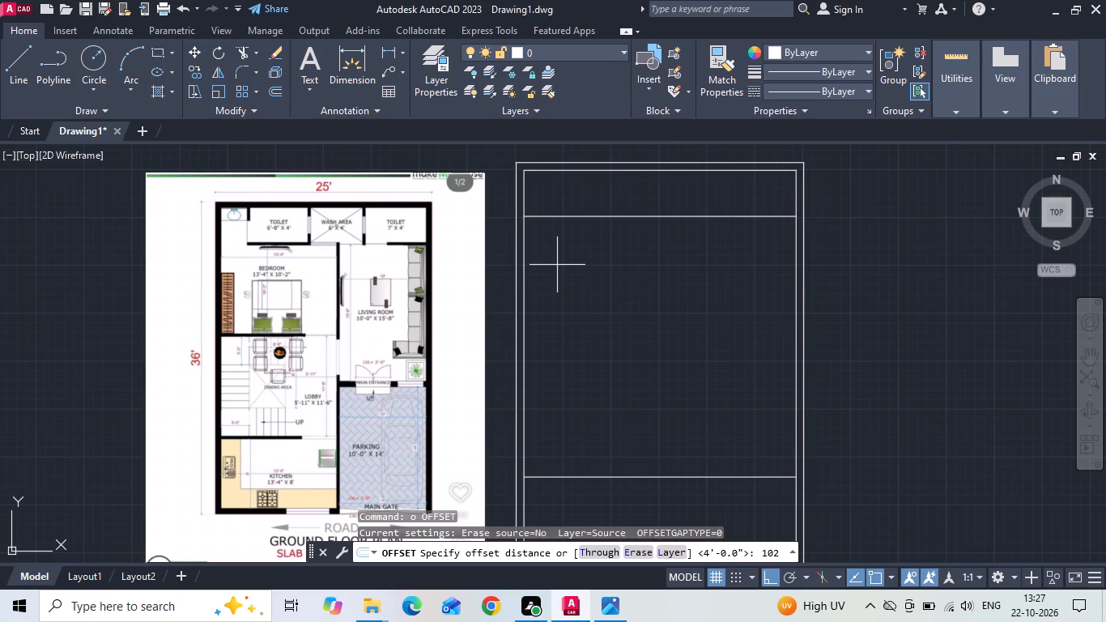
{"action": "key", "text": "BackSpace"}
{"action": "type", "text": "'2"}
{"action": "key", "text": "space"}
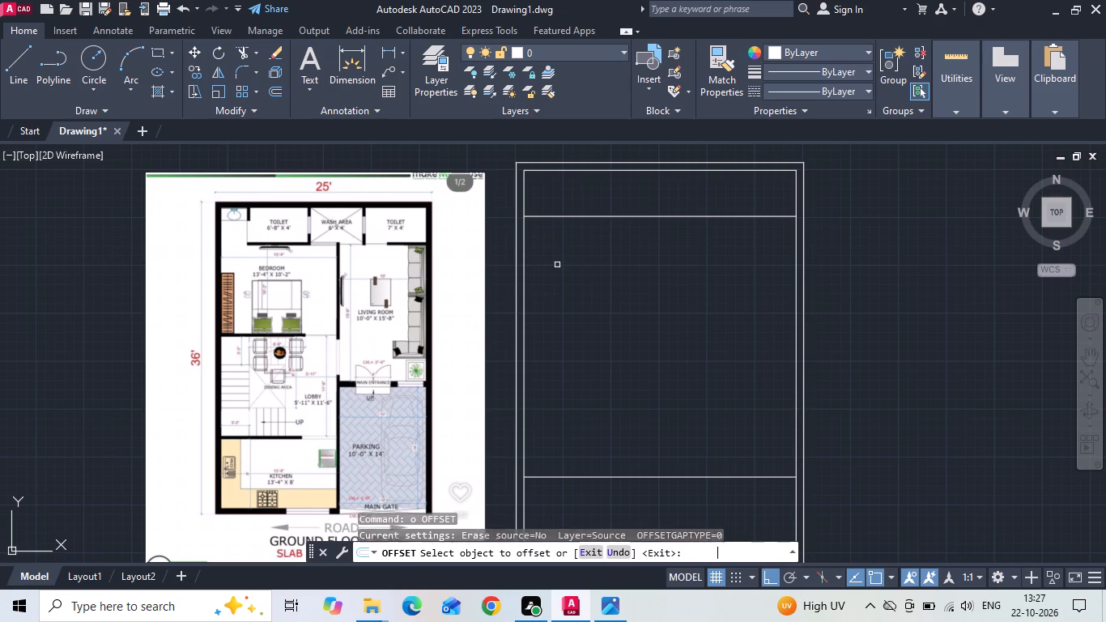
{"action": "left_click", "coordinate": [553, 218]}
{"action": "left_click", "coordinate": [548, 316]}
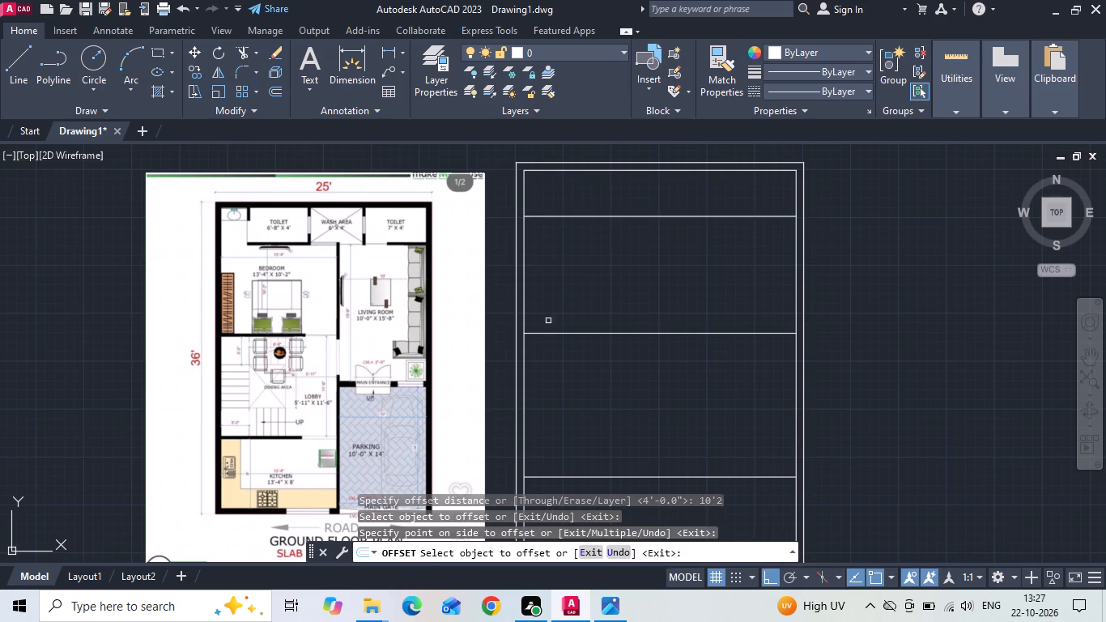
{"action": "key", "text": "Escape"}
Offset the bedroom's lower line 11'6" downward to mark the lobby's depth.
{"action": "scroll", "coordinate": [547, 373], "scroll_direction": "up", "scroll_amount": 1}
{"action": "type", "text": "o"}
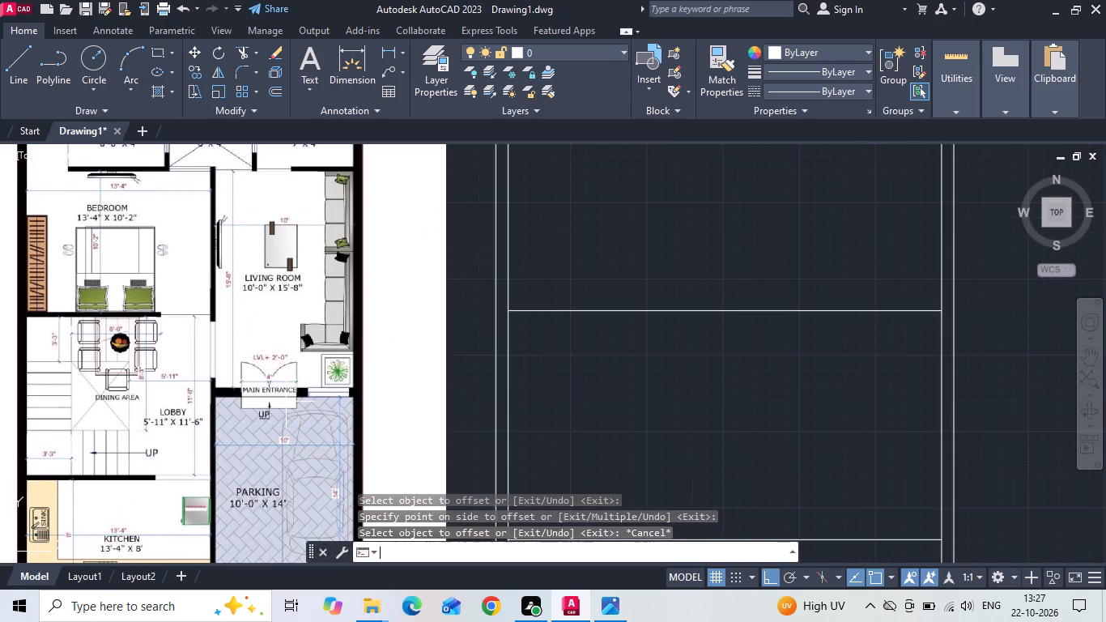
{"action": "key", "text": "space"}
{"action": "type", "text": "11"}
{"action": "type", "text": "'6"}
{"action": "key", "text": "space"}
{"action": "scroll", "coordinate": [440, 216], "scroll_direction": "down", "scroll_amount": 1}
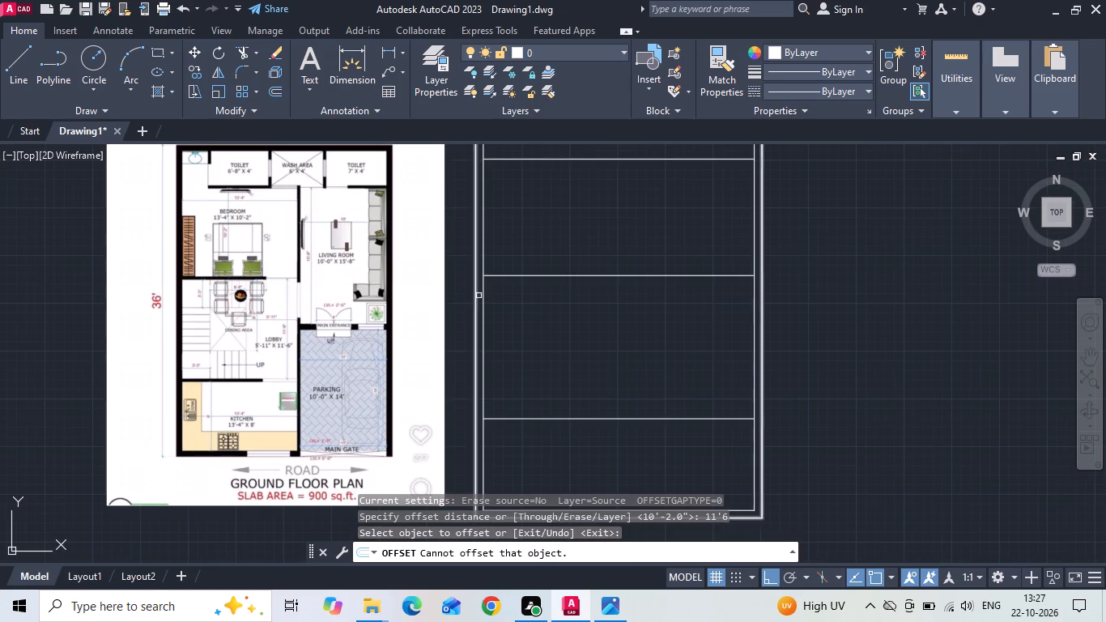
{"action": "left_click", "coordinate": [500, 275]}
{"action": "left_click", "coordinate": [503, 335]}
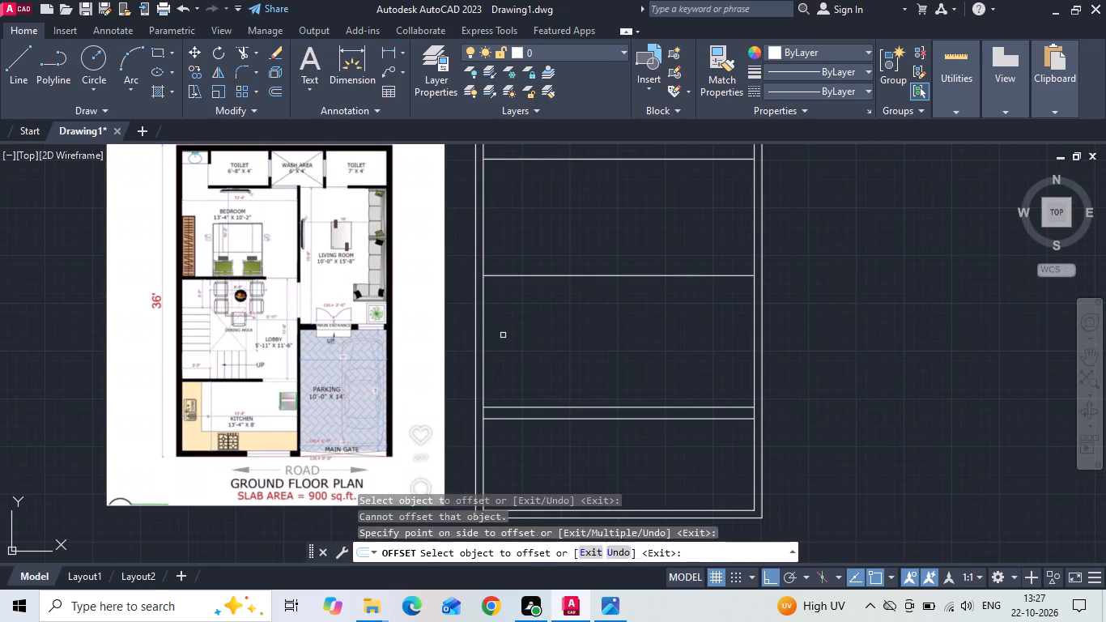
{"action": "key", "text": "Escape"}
Measure the gap between the lobby's lower line and the kitchen's upper line.
{"action": "left_click", "coordinate": [389, 53]}
{"action": "scroll", "coordinate": [513, 432], "scroll_direction": "up", "scroll_amount": 3}
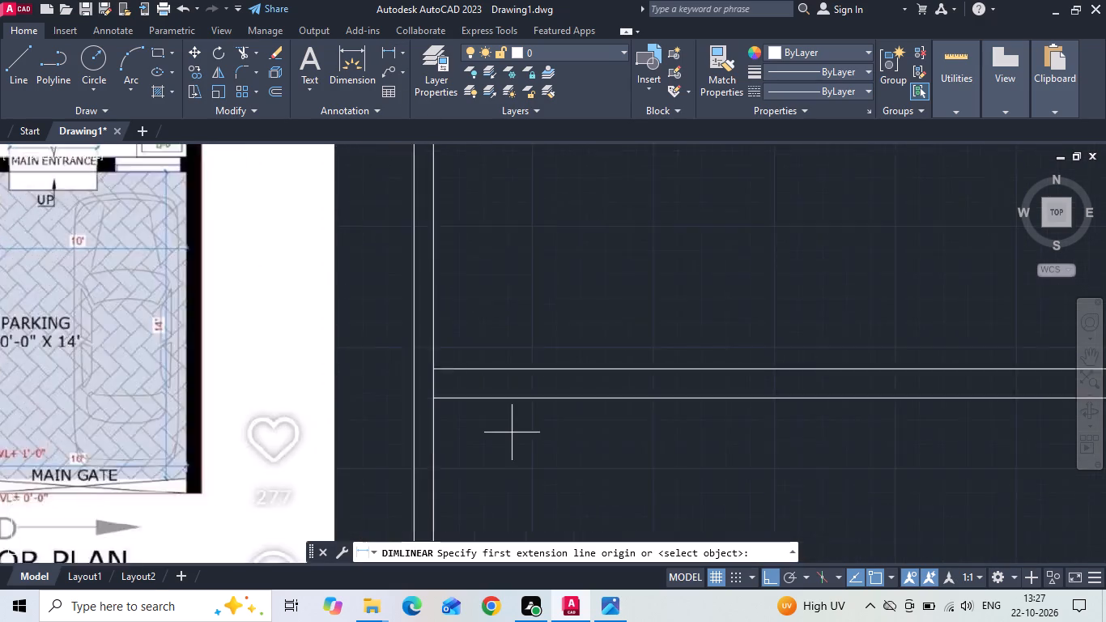
{"action": "left_click", "coordinate": [508, 381]}
{"action": "left_click", "coordinate": [508, 332]}
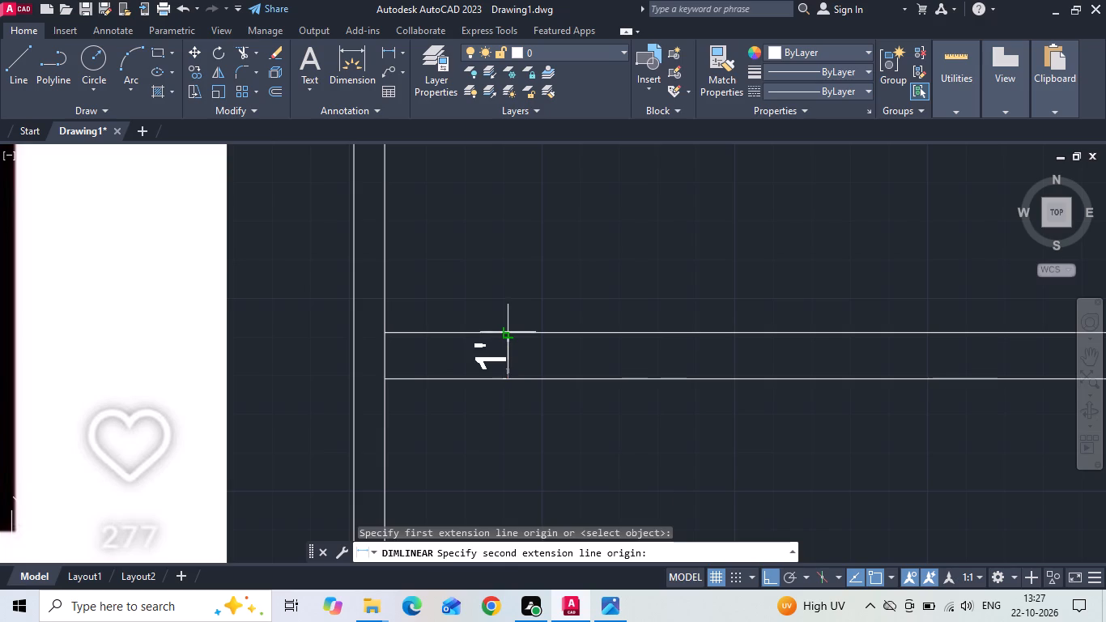
{"action": "scroll", "coordinate": [505, 376], "scroll_direction": "down", "scroll_amount": 4}
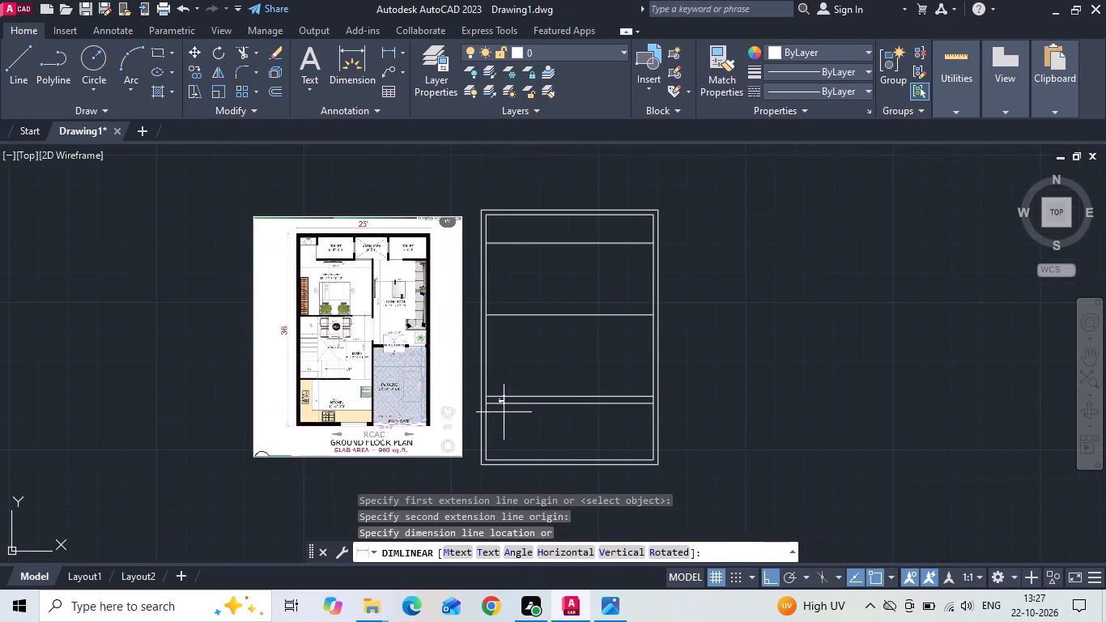
{"action": "scroll", "coordinate": [504, 412], "scroll_direction": "up", "scroll_amount": 1}
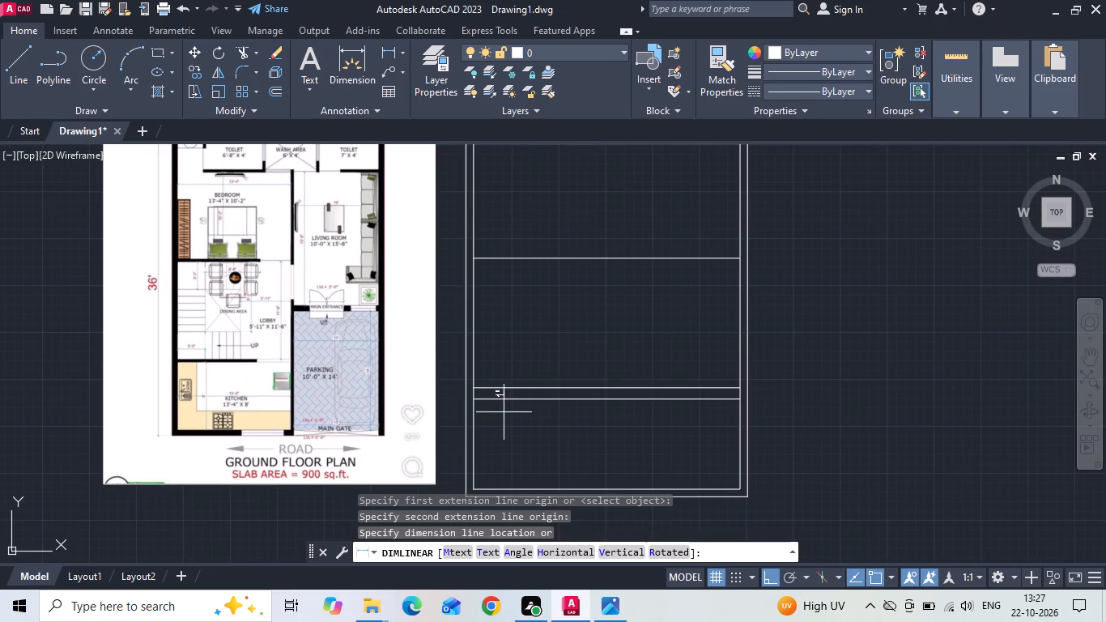
{"action": "key", "text": "Escape"}
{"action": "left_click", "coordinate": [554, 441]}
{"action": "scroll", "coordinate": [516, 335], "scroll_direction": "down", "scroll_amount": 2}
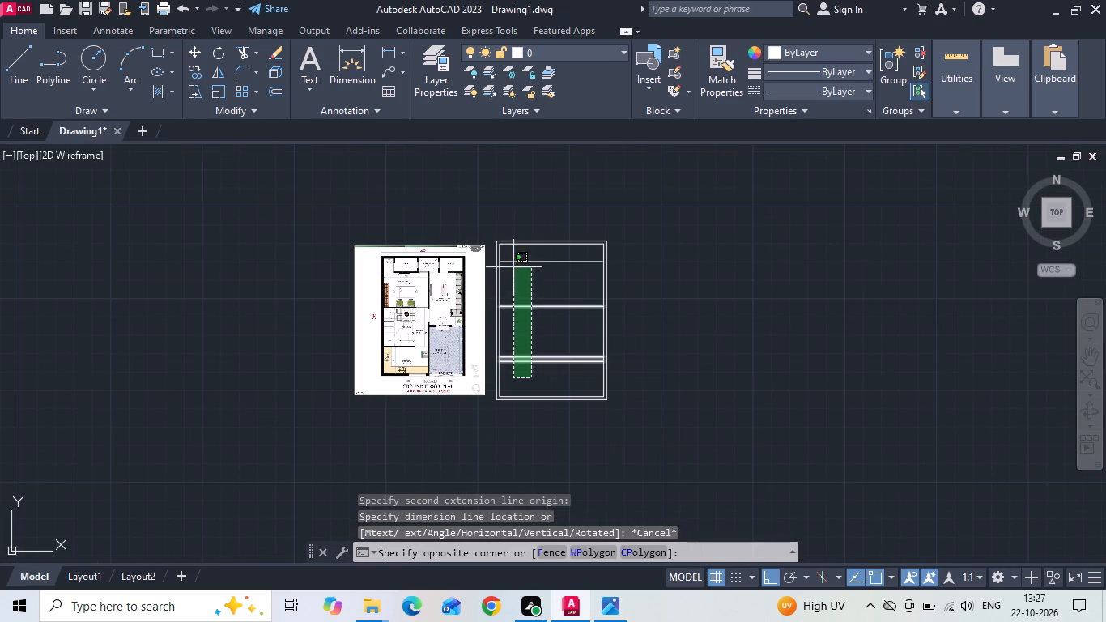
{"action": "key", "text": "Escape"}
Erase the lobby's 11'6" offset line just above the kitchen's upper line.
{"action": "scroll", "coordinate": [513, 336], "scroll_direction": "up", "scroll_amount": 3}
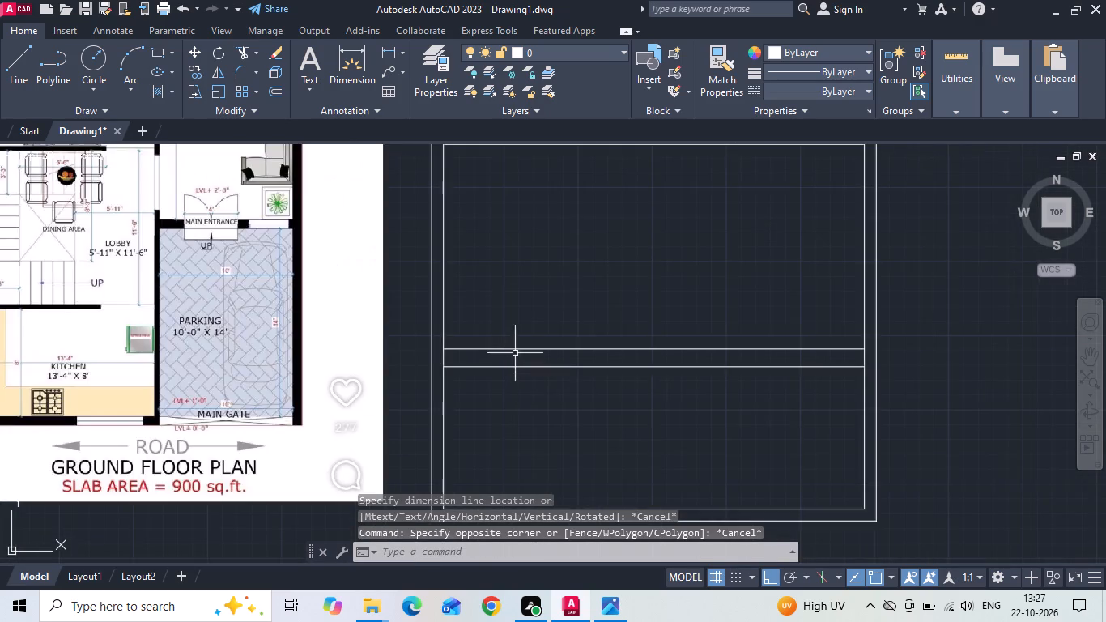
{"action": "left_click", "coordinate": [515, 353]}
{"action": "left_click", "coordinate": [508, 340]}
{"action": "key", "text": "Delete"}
Offset the kitchen's upper line 4 inches upward and the toilets' lower line 4 inches downward to form the walls.
{"action": "type", "text": "o"}
{"action": "key", "text": "space"}
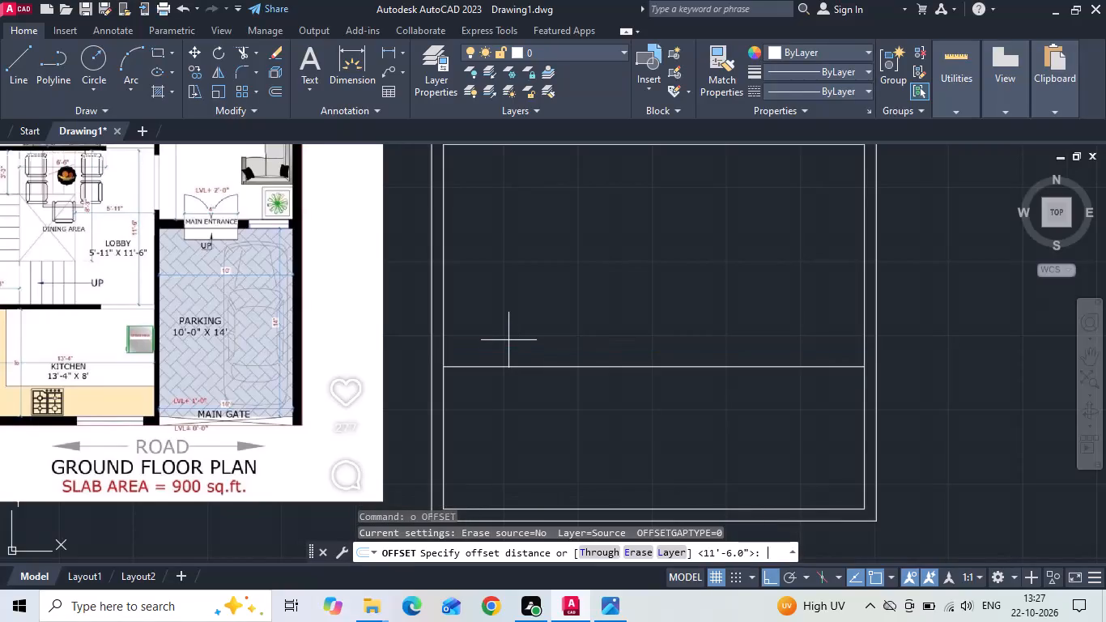
{"action": "type", "text": "4"}
{"action": "key", "text": "space"}
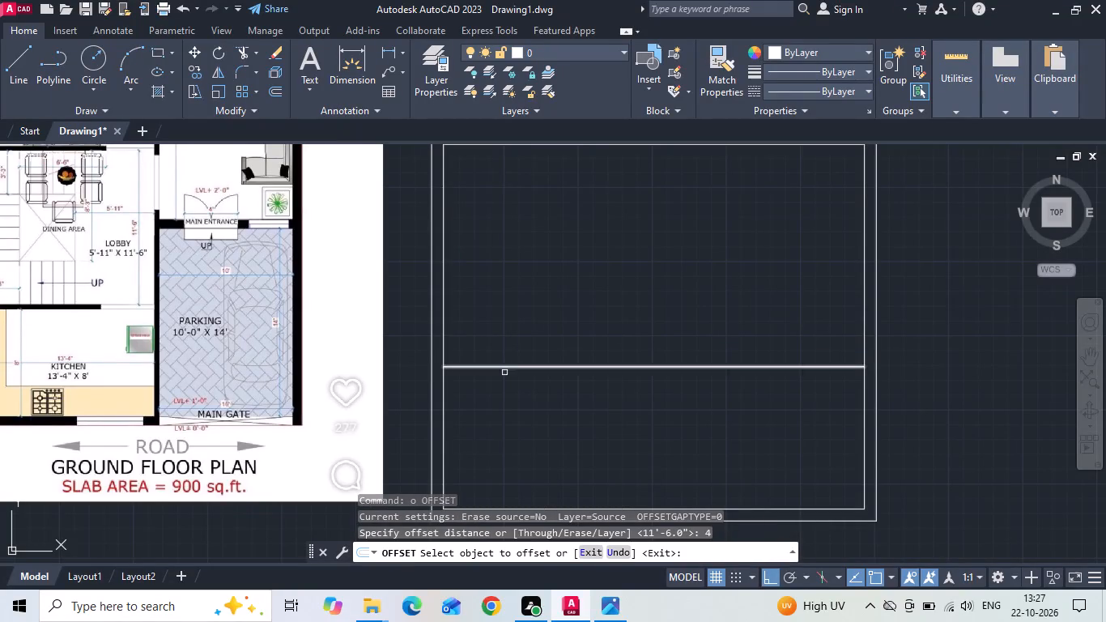
{"action": "left_click_drag", "start_coordinate": [503, 367], "coordinate": [504, 339]}
{"action": "left_click", "coordinate": [513, 289]}
{"action": "middle_click_drag", "start_coordinate": [515, 293], "coordinate": [515, 412]}
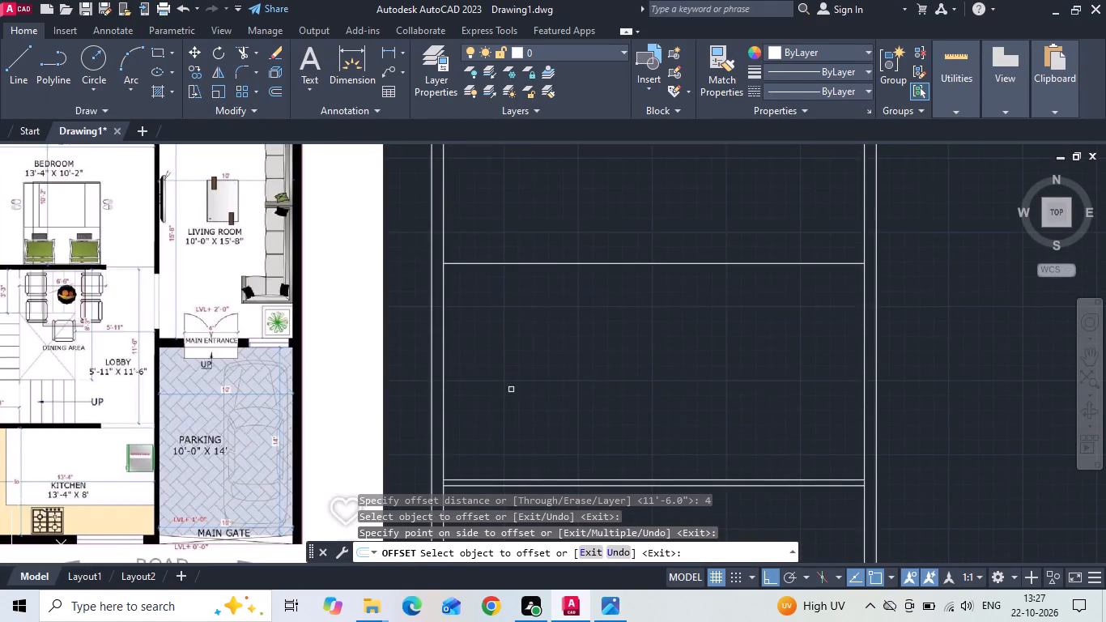
{"action": "scroll", "coordinate": [511, 378], "scroll_direction": "down", "scroll_amount": 1}
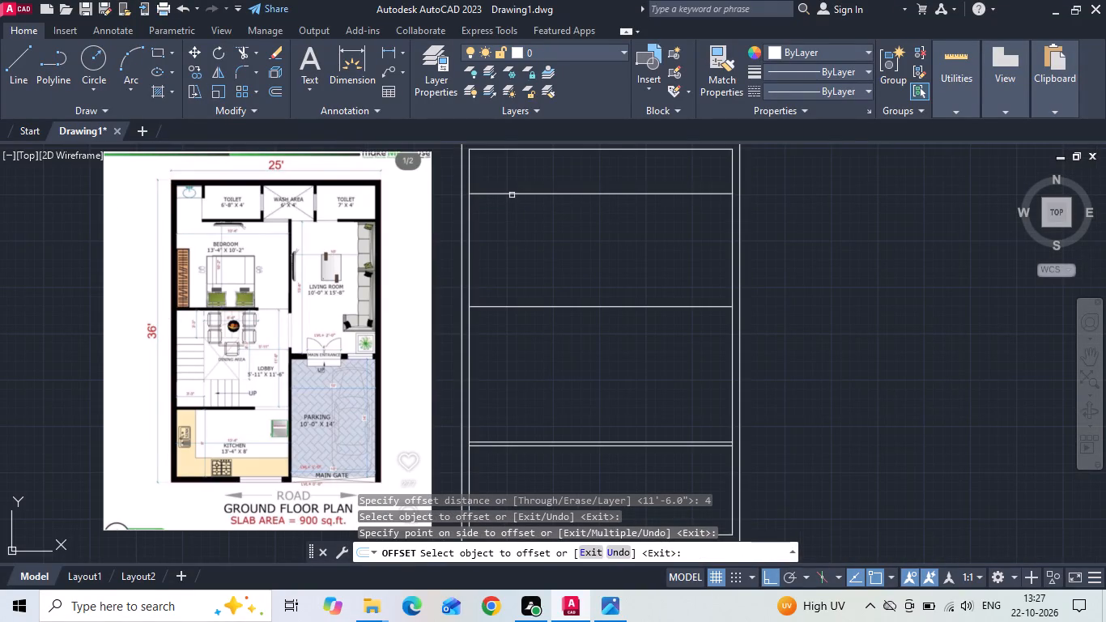
{"action": "left_click", "coordinate": [512, 195]}
{"action": "left_click", "coordinate": [506, 230]}
{"action": "key", "text": "Escape"}
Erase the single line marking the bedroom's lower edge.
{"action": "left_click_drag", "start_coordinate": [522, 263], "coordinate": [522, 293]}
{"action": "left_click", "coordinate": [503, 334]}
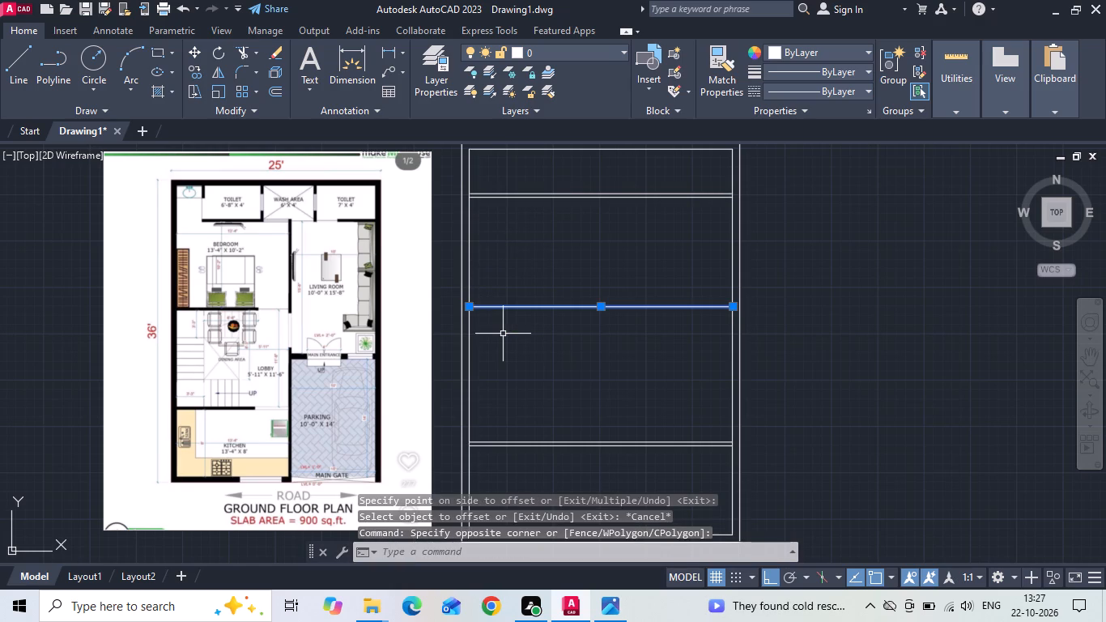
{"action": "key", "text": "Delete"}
Offset the lower line of the toilets' wall 10'2" downward to mark the bedroom's depth.
{"action": "type", "text": "o"}
{"action": "key", "text": "space"}
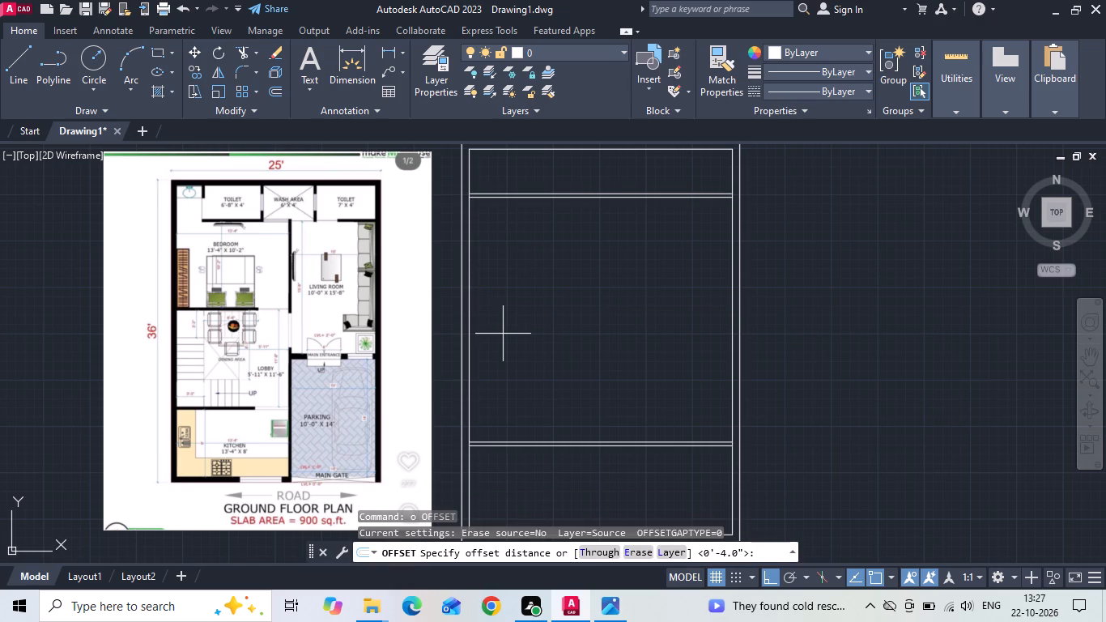
{"action": "key", "text": "1"}
{"action": "type", "text": "0'2"}
{"action": "key", "text": "space"}
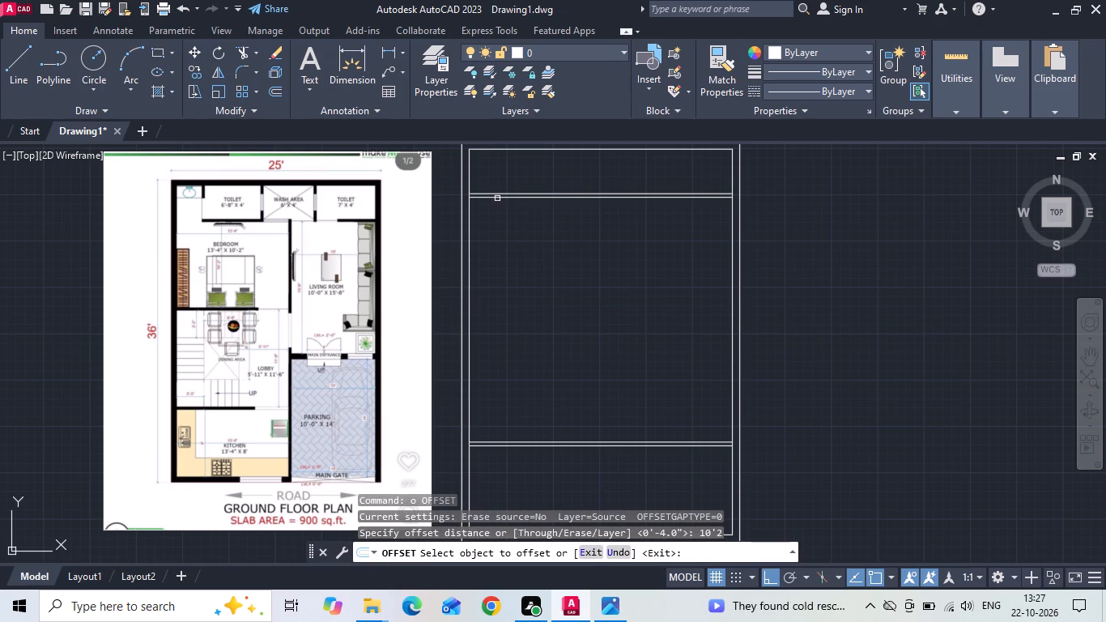
{"action": "left_click", "coordinate": [498, 200]}
{"action": "left_click_drag", "start_coordinate": [517, 197], "coordinate": [517, 208]}
{"action": "left_click", "coordinate": [513, 317]}
{"action": "key", "text": "Escape"}
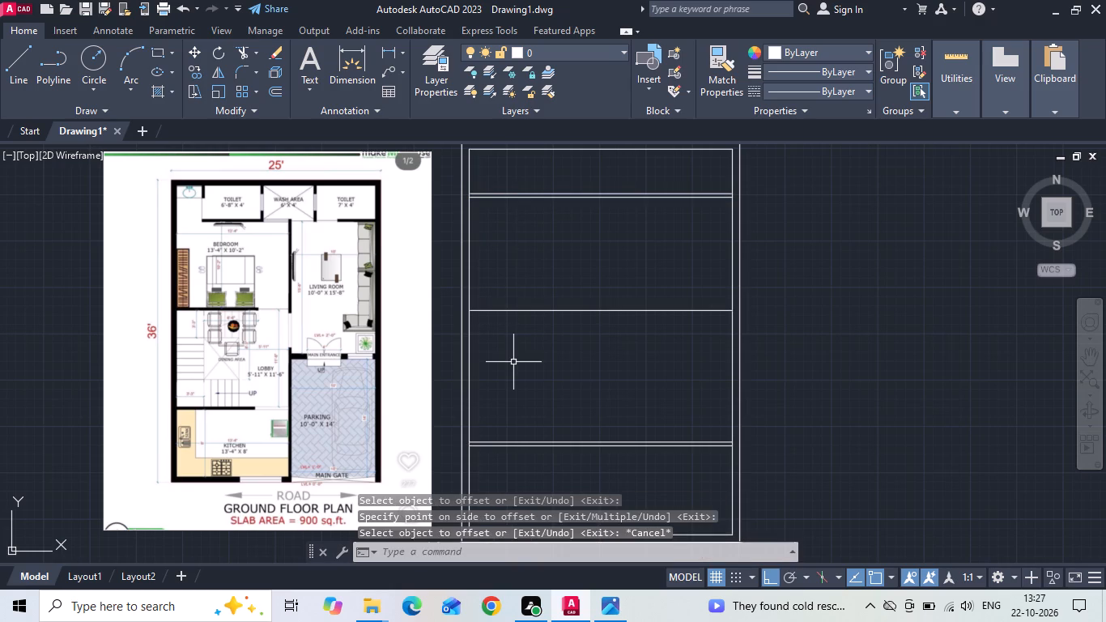
Offset the bedroom's lower line 4 inches downward to form the wall between bedroom and lobby.
{"action": "type", "text": "o"}
{"action": "key", "text": "space"}
{"action": "type", "text": "4"}
{"action": "key", "text": "space"}
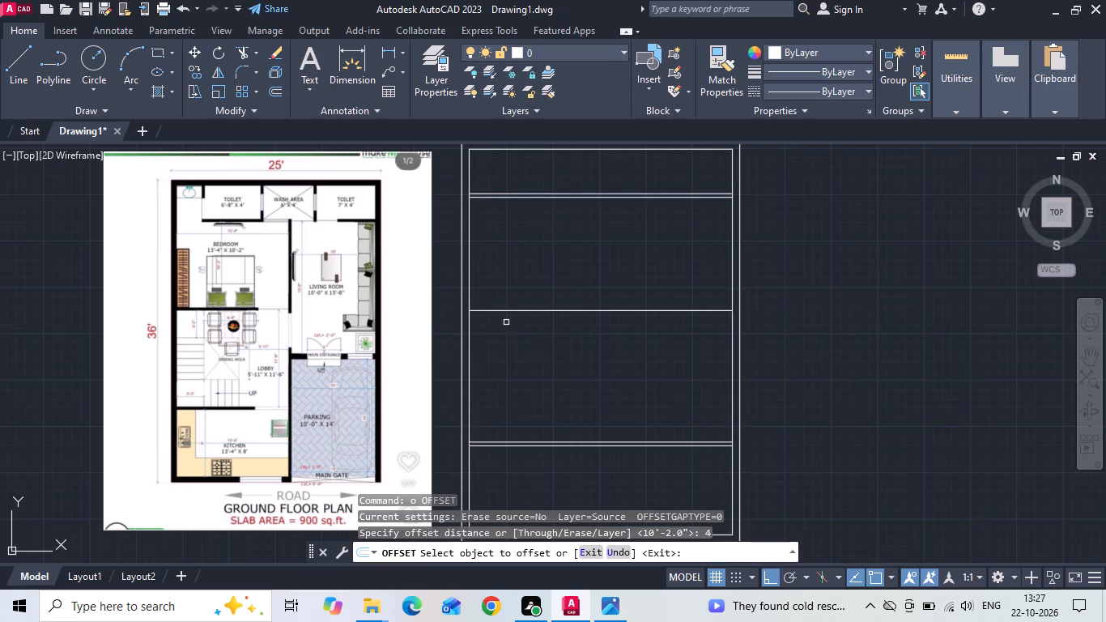
{"action": "left_click_drag", "start_coordinate": [504, 311], "coordinate": [499, 343]}
{"action": "left_click", "coordinate": [497, 350]}
{"action": "key", "text": "Escape"}
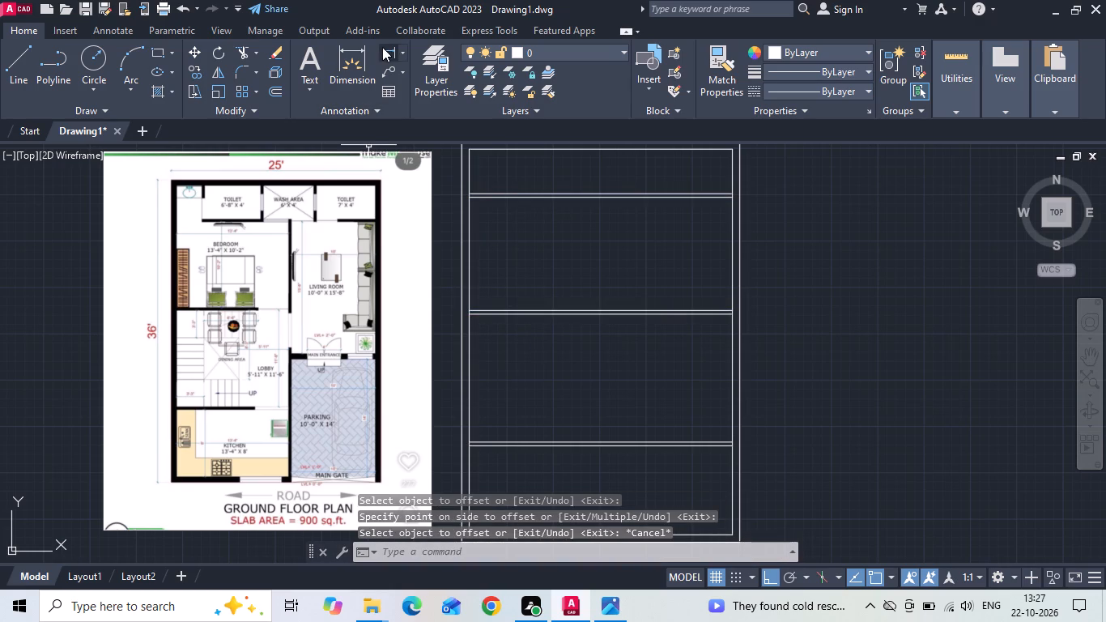
Measure the clear depths of the lobby and the kitchen between their wall lines.
{"action": "left_click", "coordinate": [383, 45]}
{"action": "left_click", "coordinate": [525, 314]}
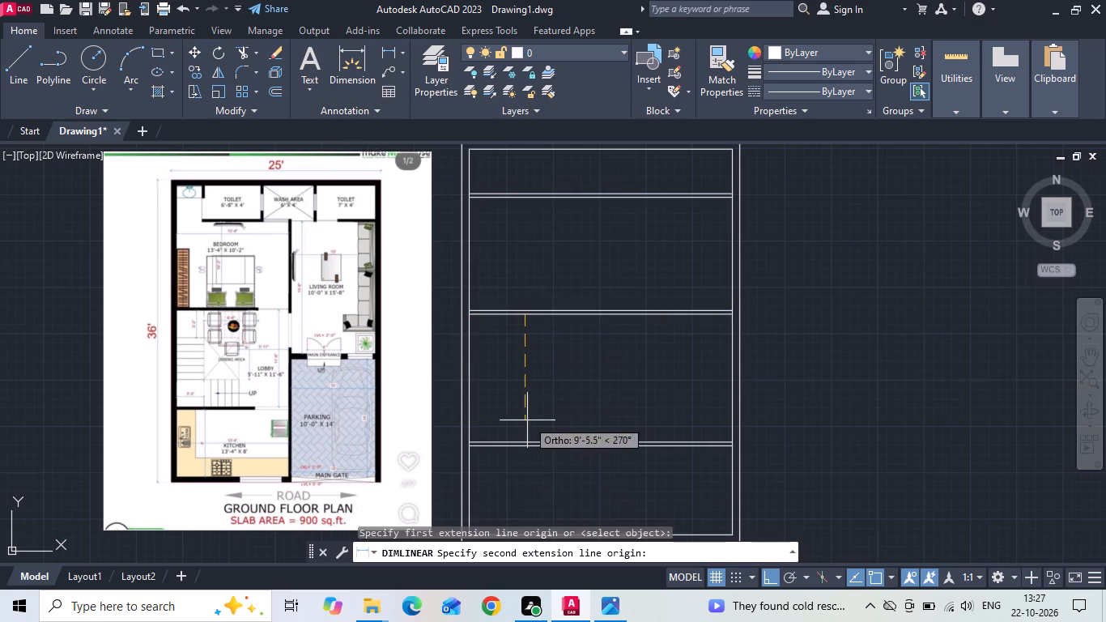
{"action": "left_click", "coordinate": [525, 441]}
{"action": "scroll", "coordinate": [525, 438], "scroll_direction": "up", "scroll_amount": 1}
{"action": "key", "text": "Escape"}
{"action": "scroll", "coordinate": [496, 294], "scroll_direction": "down", "scroll_amount": 2}
{"action": "scroll", "coordinate": [479, 355], "scroll_direction": "up", "scroll_amount": 1}
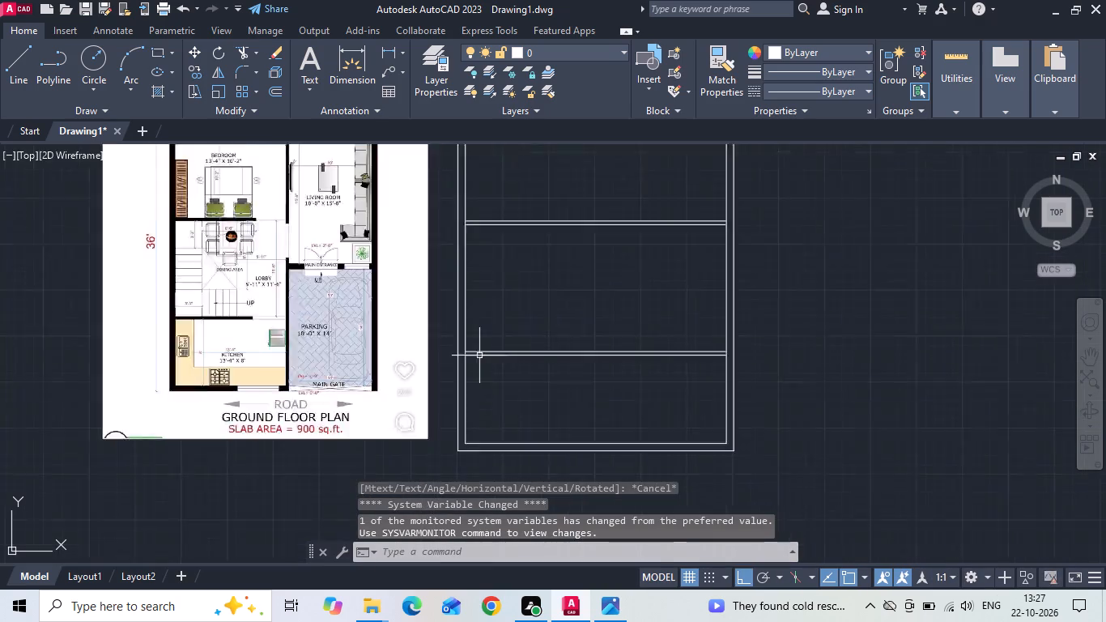
{"action": "scroll", "coordinate": [479, 356], "scroll_direction": "up", "scroll_amount": 1}
{"action": "key", "text": "space"}
{"action": "left_click", "coordinate": [496, 361]}
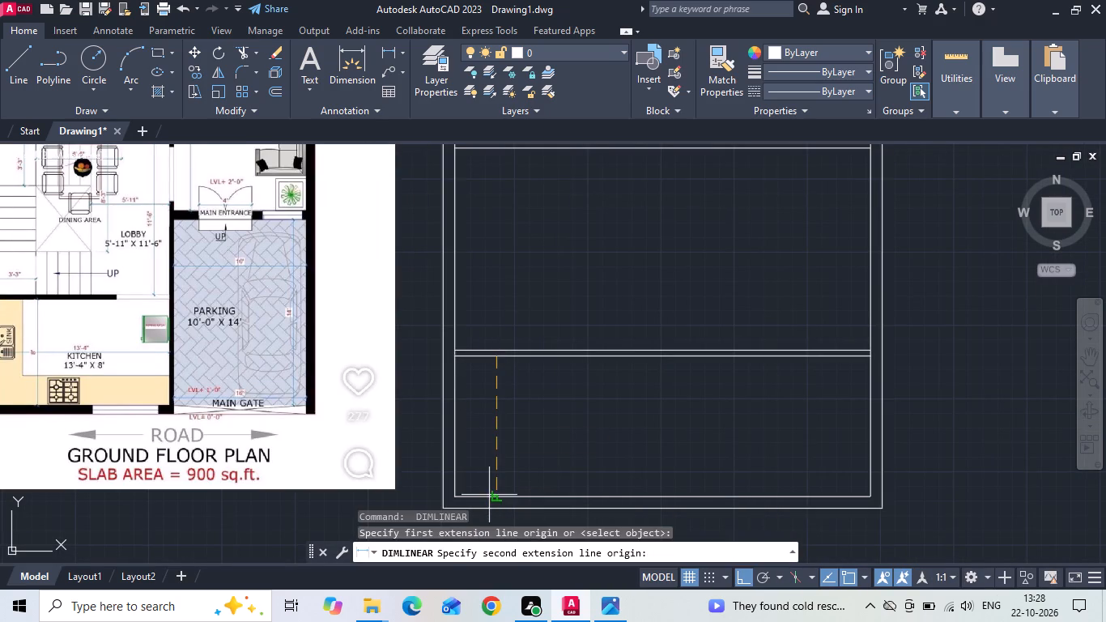
{"action": "left_click", "coordinate": [494, 496]}
{"action": "key", "text": "Escape"}
Measure the clear depths of the bedroom and the toilet strip between their wall lines.
{"action": "scroll", "coordinate": [493, 480], "scroll_direction": "down", "scroll_amount": 1}
{"action": "middle_click_drag", "start_coordinate": [515, 245], "coordinate": [523, 279]}
{"action": "scroll", "coordinate": [523, 280], "scroll_direction": "up", "scroll_amount": 1}
{"action": "key", "text": "space"}
{"action": "left_click", "coordinate": [513, 311]}
{"action": "middle_click_drag", "start_coordinate": [521, 344], "coordinate": [519, 449]}
{"action": "left_click", "coordinate": [508, 248]}
{"action": "key", "text": "Escape"}
{"action": "key", "text": "space"}
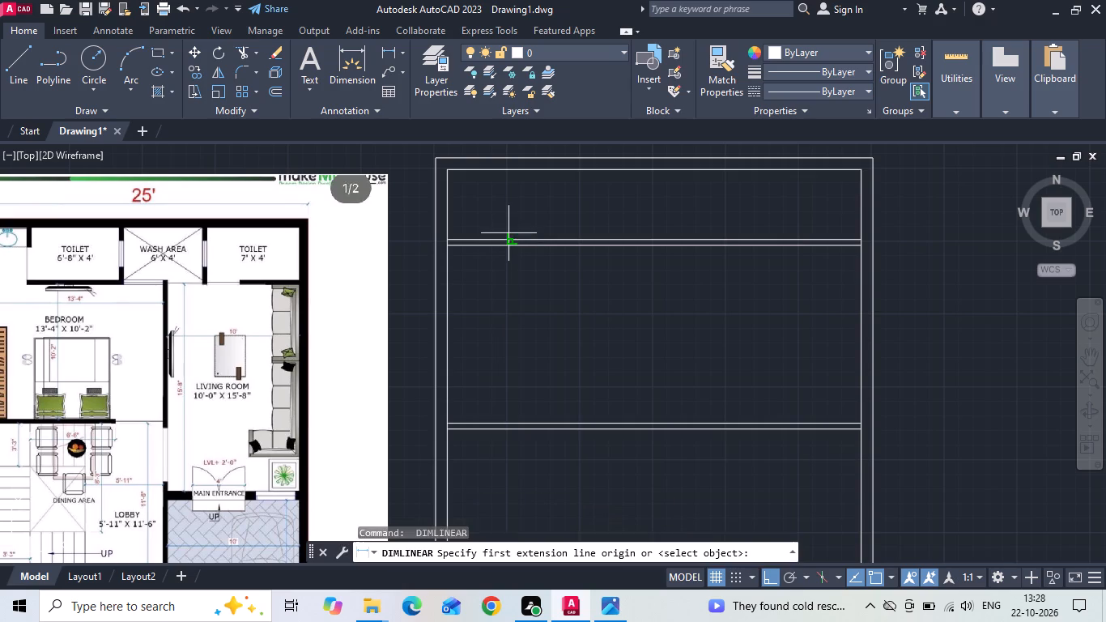
{"action": "left_click", "coordinate": [508, 236]}
{"action": "left_click", "coordinate": [507, 168]}
{"action": "key", "text": "Escape"}
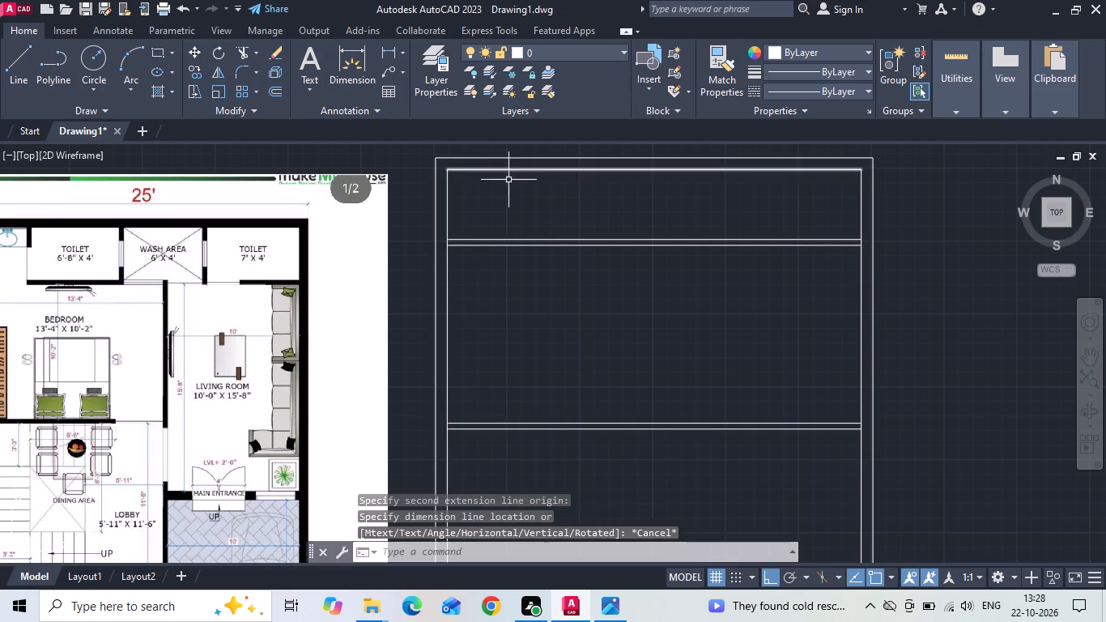
{"action": "scroll", "coordinate": [555, 271], "scroll_direction": "down", "scroll_amount": 1}
{"action": "scroll", "coordinate": [715, 250], "scroll_direction": "up", "scroll_amount": 1}
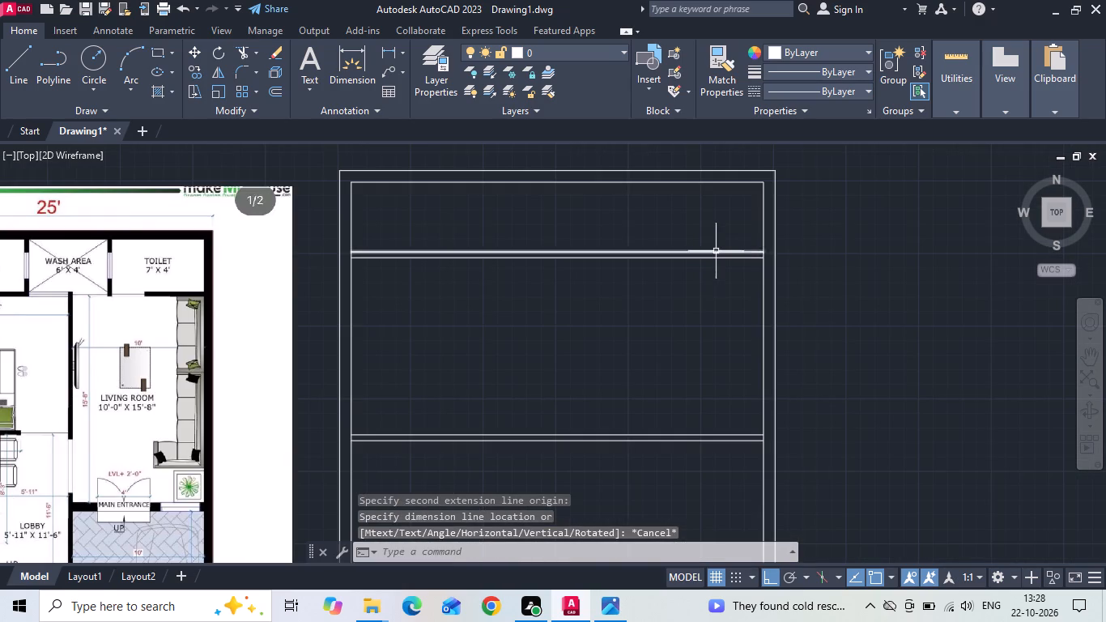
Offset the inner line of the right outer wall 7' inward to mark the width of the 7' x 4' toilet.
{"action": "key", "text": "o"}
{"action": "key", "text": "space"}
{"action": "type", "text": "7'"}
{"action": "key", "text": "Return"}
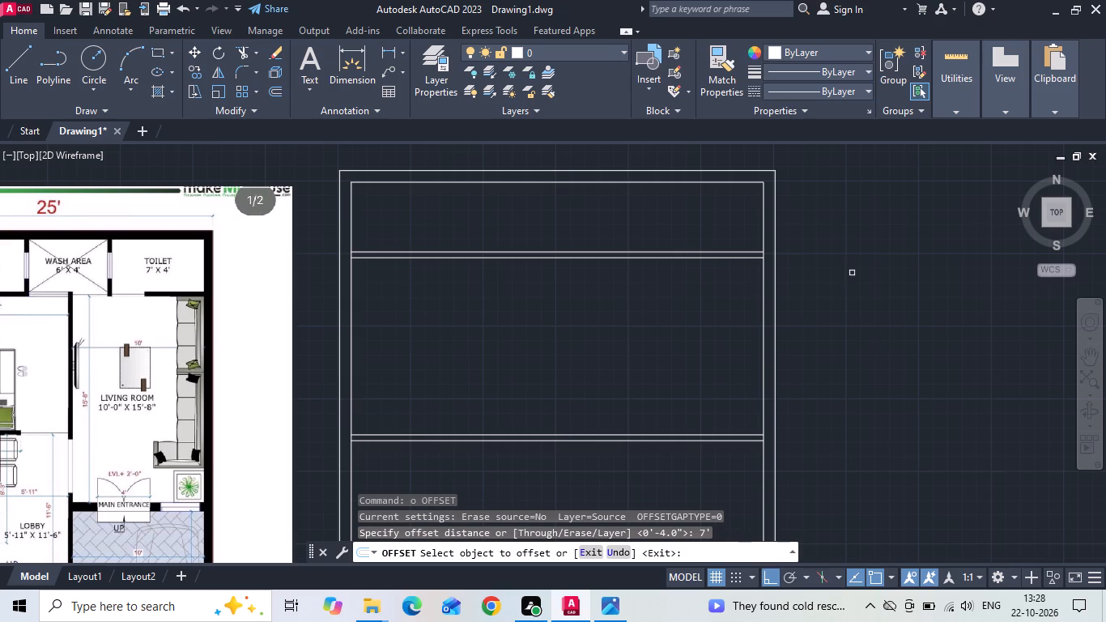
{"action": "left_click_drag", "start_coordinate": [764, 210], "coordinate": [729, 224]}
{"action": "left_click", "coordinate": [649, 255]}
{"action": "key", "text": "Escape"}
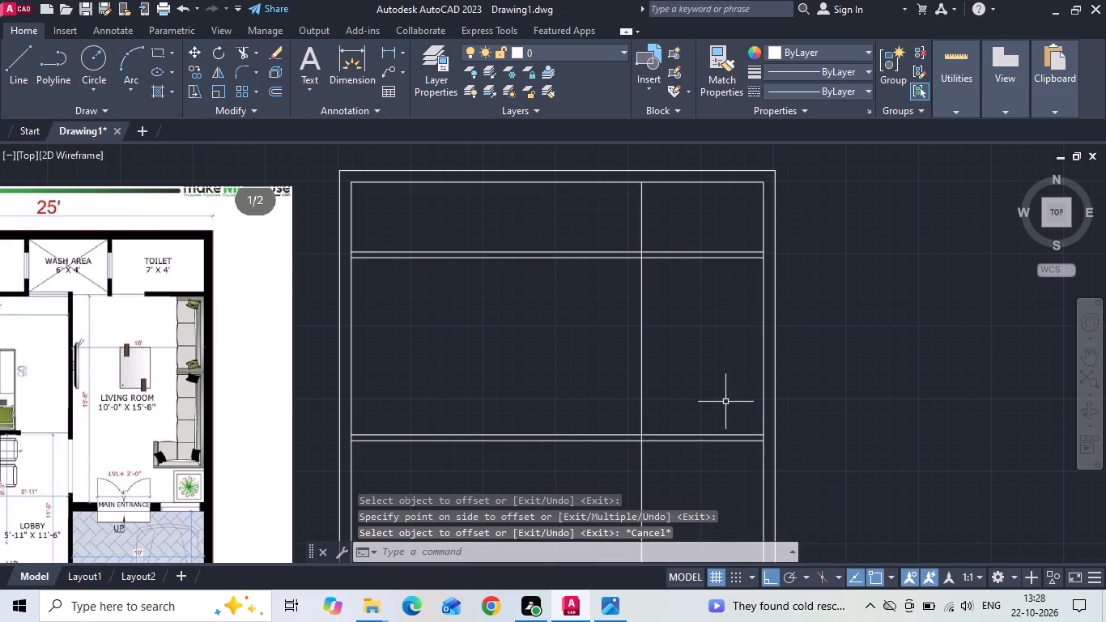
Offset the 7' toilet's side line 4 inches toward the wash area to form the partition between them.
{"action": "type", "text": "o 4"}
{"action": "key", "text": "space"}
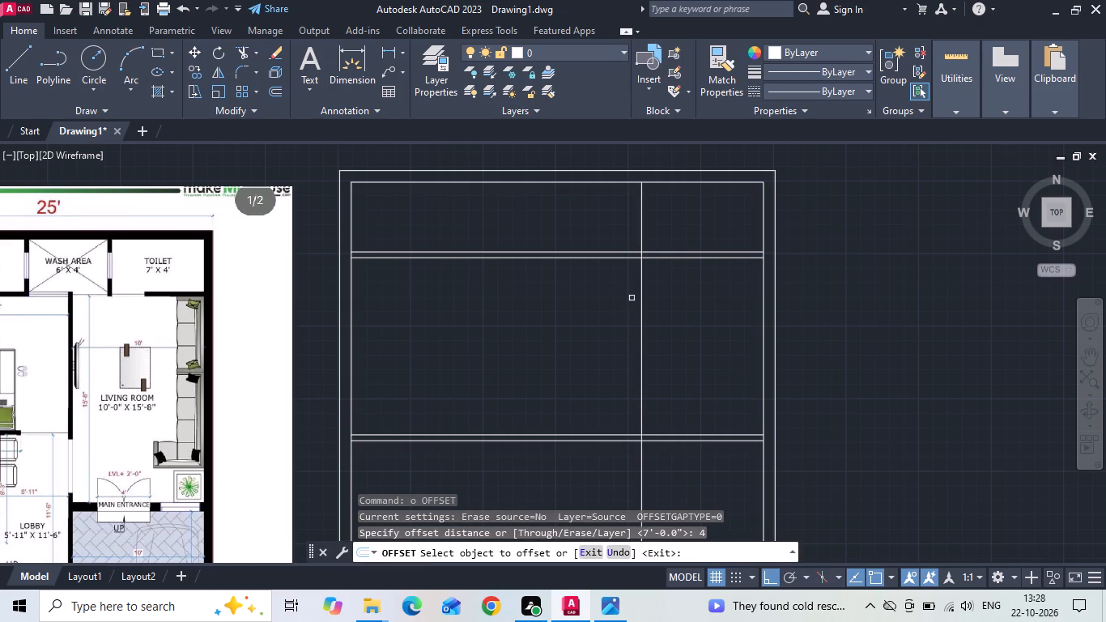
{"action": "left_click_drag", "start_coordinate": [640, 279], "coordinate": [606, 285]}
{"action": "left_click", "coordinate": [572, 294]}
{"action": "key", "text": "Escape"}
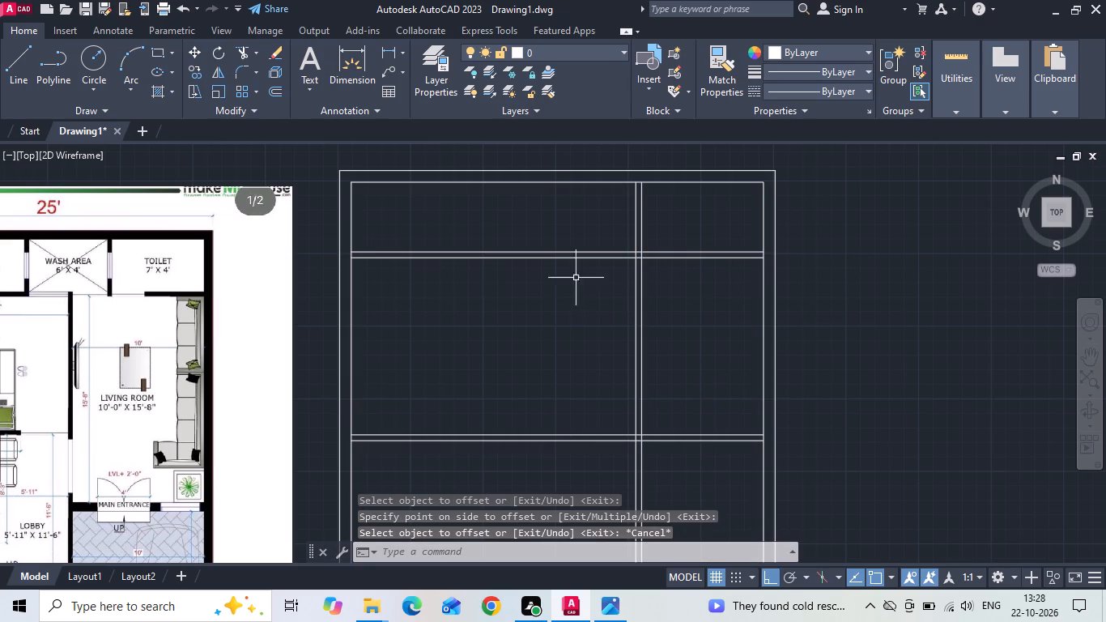
Offset the wash-area side of that partition 6' leftward to mark the wash area's width.
{"action": "type", "text": "o 6'"}
{"action": "key", "text": "Return"}
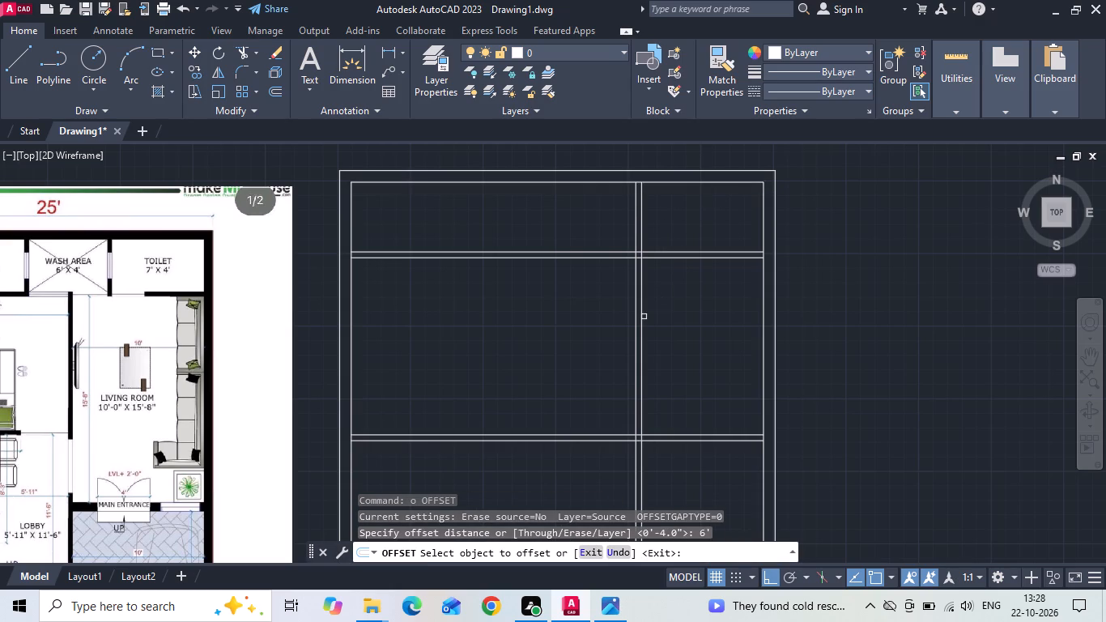
{"action": "left_click_drag", "start_coordinate": [635, 302], "coordinate": [610, 308]}
{"action": "left_click", "coordinate": [529, 313]}
{"action": "key", "text": "Escape"}
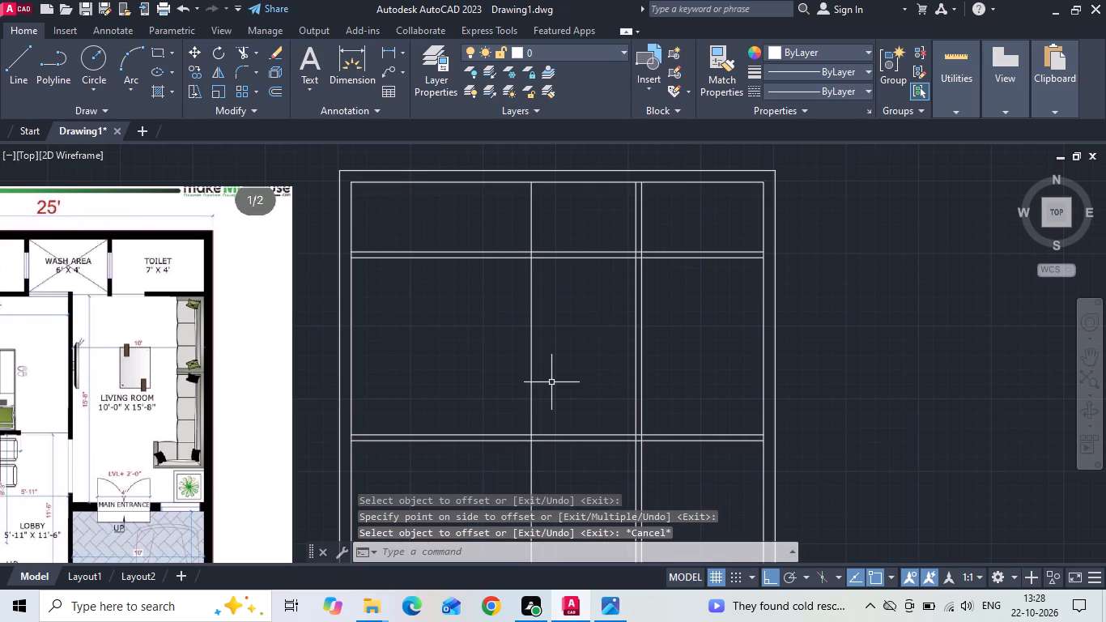
Offset the wash area's left line 4 inches leftward to form the partition with the second toilet.
{"action": "type", "text": "o 4"}
{"action": "key", "text": "space"}
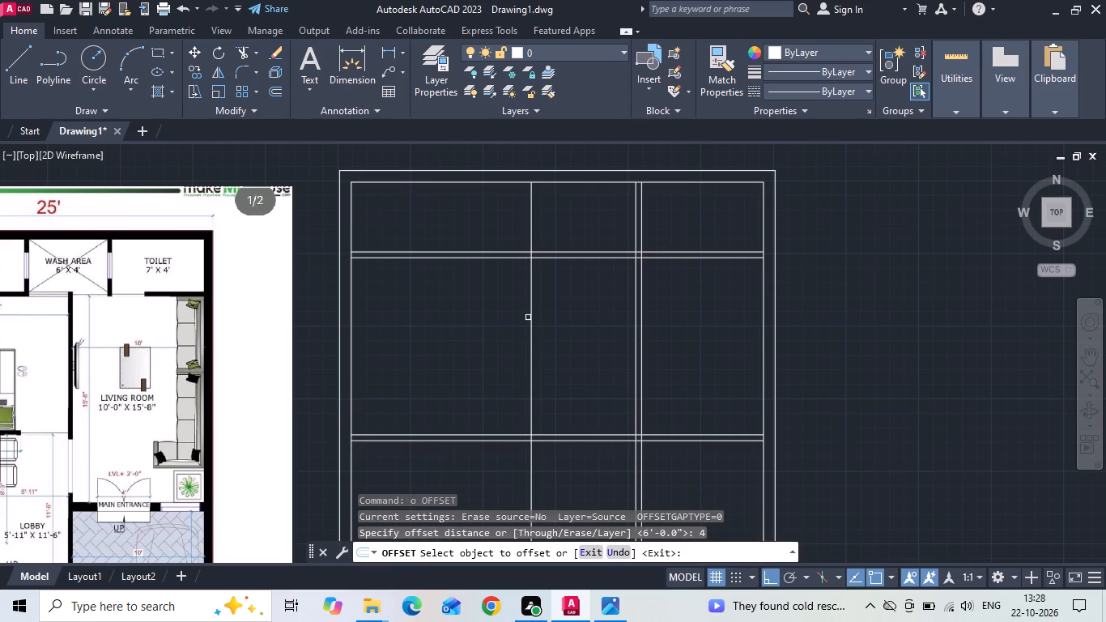
{"action": "left_click", "coordinate": [528, 317]}
{"action": "left_click_drag", "start_coordinate": [530, 300], "coordinate": [511, 302]}
{"action": "left_click", "coordinate": [474, 307]}
{"action": "middle_click_drag", "start_coordinate": [491, 314], "coordinate": [625, 324]}
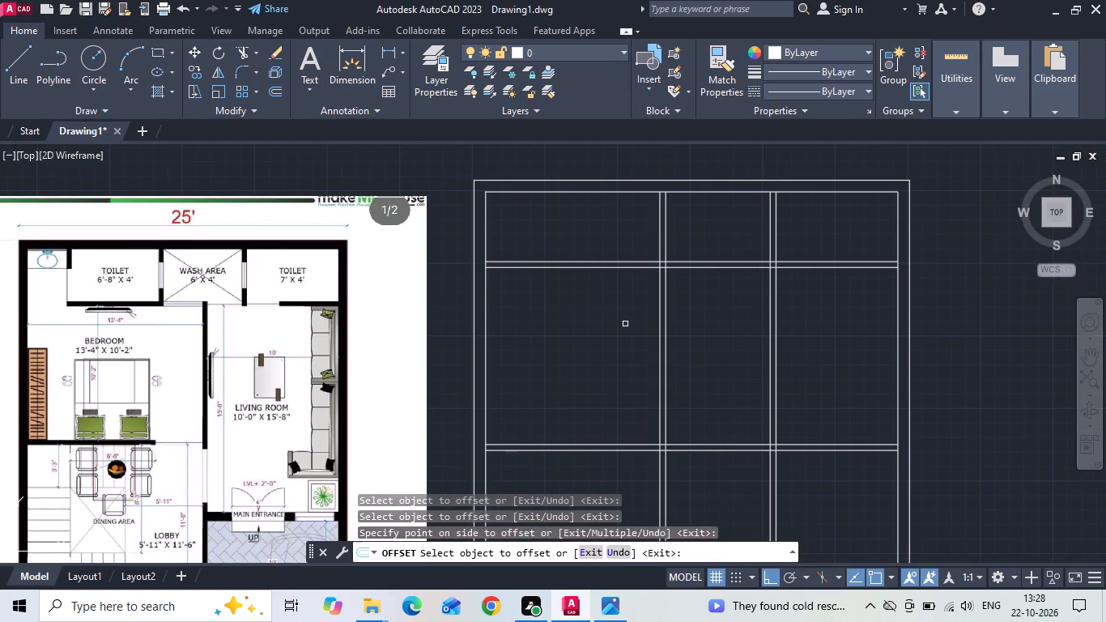
{"action": "key", "text": "Escape"}
Offset the left line of the wash area's left partition 6'8" leftward to mark the second toilet's width.
{"action": "type", "text": "o"}
{"action": "key", "text": "space"}
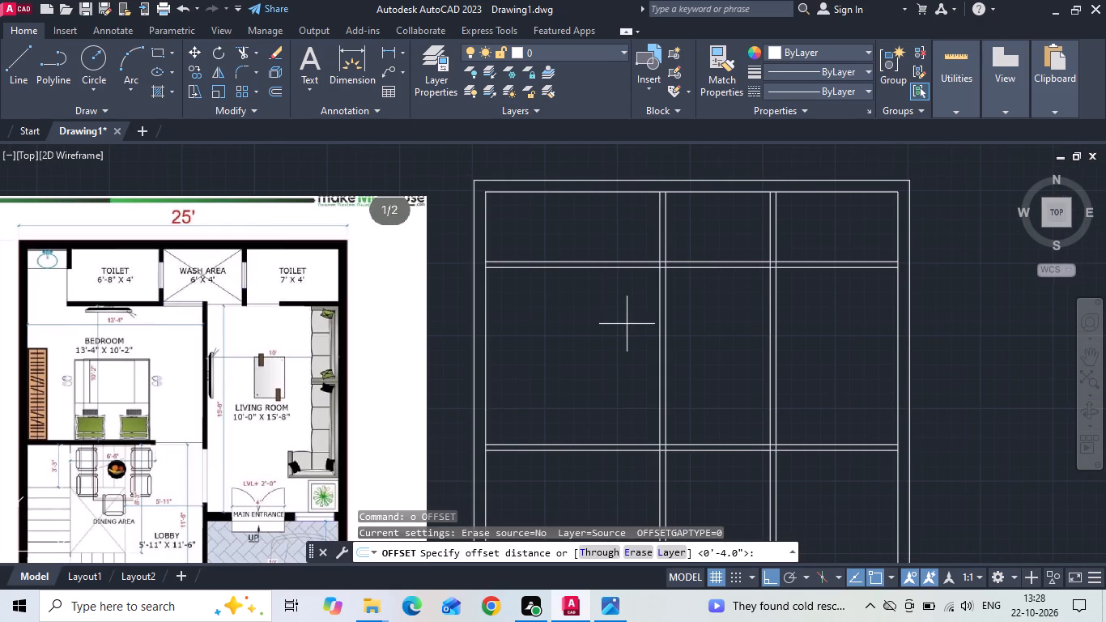
{"action": "type", "text": "6'9"}
{"action": "key", "text": "BackSpace"}
{"action": "type", "text": "8"}
{"action": "key", "text": "space"}
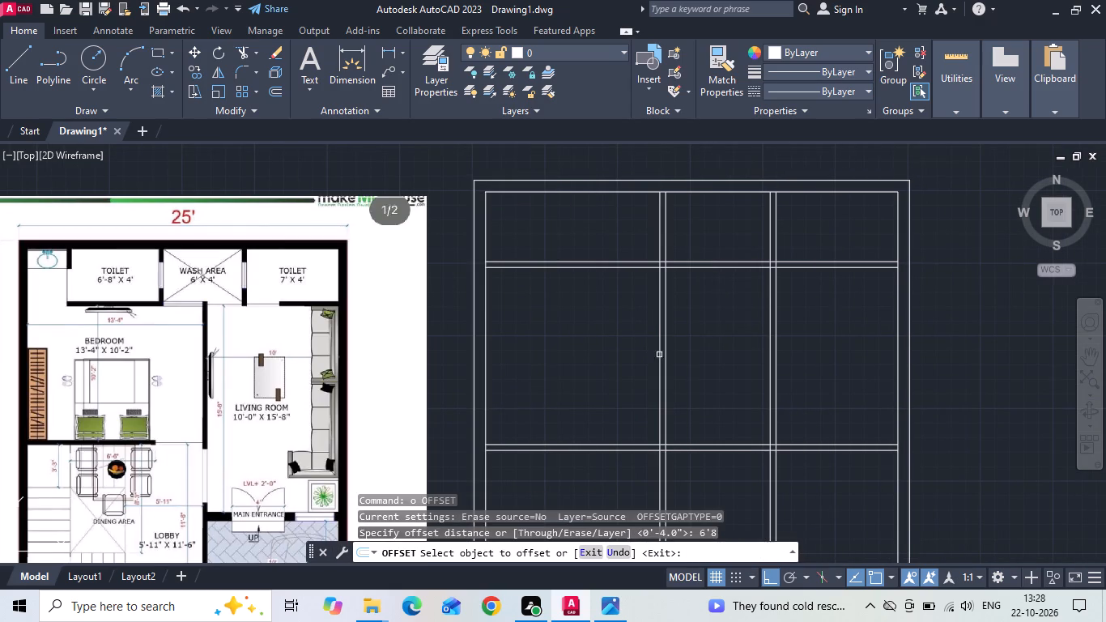
{"action": "left_click_drag", "start_coordinate": [661, 355], "coordinate": [642, 357]}
{"action": "left_click", "coordinate": [585, 353]}
{"action": "middle_click_drag", "start_coordinate": [591, 352], "coordinate": [660, 346]}
{"action": "key", "text": "Escape"}
Offset the 6'8" toilet's left line 4 inches leftward to form its side wall next to the washbasin space.
{"action": "type", "text": "o 4"}
{"action": "key", "text": "space"}
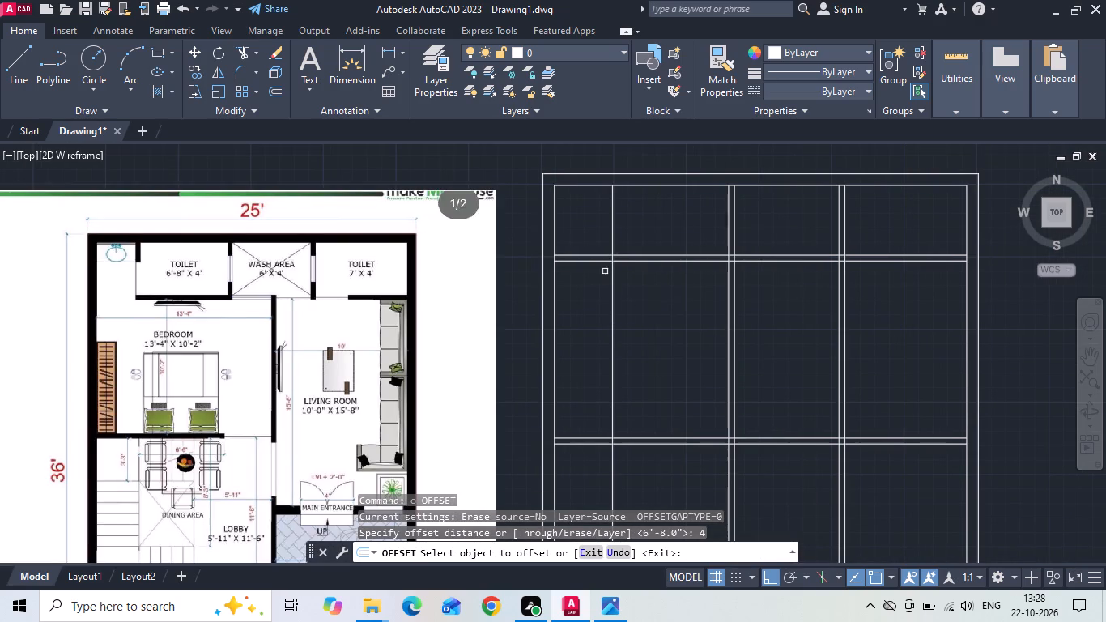
{"action": "left_click_drag", "start_coordinate": [611, 277], "coordinate": [589, 294]}
{"action": "left_click", "coordinate": [551, 313]}
{"action": "key", "text": "Escape"}
Trim the six vertical partition lines below the toilet strip, across the bedroom and lobby depths.
{"action": "type", "text": "tr"}
{"action": "key", "text": "space"}
{"action": "key", "text": "space"}
{"action": "left_click_drag", "start_coordinate": [568, 352], "coordinate": [881, 362]}
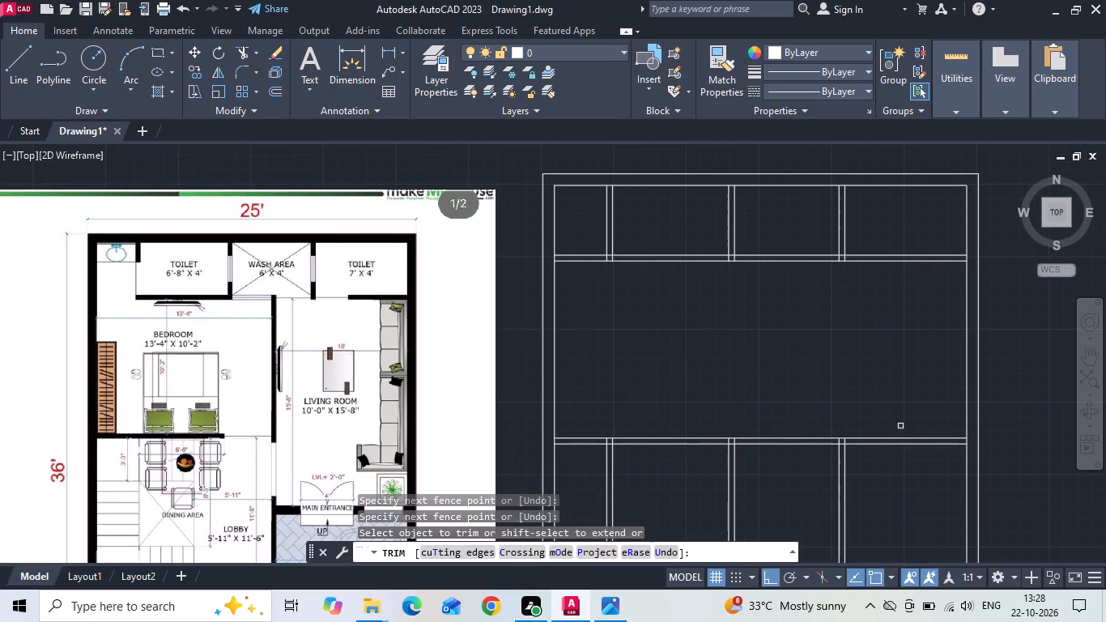
{"action": "left_click_drag", "start_coordinate": [877, 484], "coordinate": [586, 482]}
{"action": "key", "text": "Escape"}
Erase the leftover partition line stubs within the wall between bedroom and lobby.
{"action": "left_click_drag", "start_coordinate": [585, 415], "coordinate": [587, 415]}
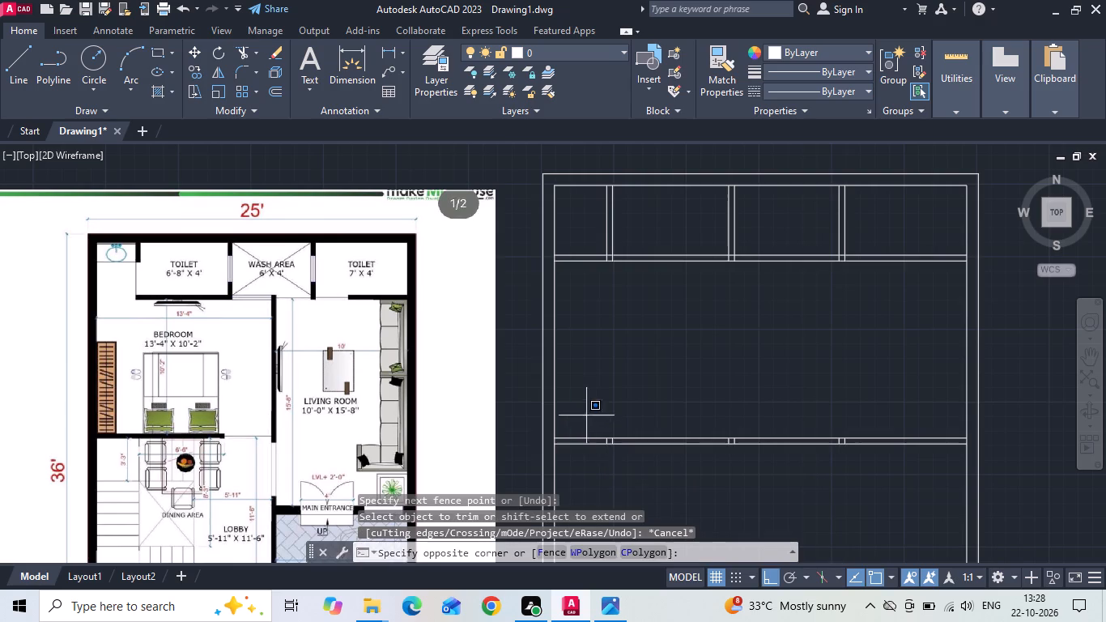
{"action": "left_click_drag", "start_coordinate": [587, 415], "coordinate": [606, 441]}
{"action": "left_click", "coordinate": [917, 496]}
{"action": "key", "text": "Delete"}
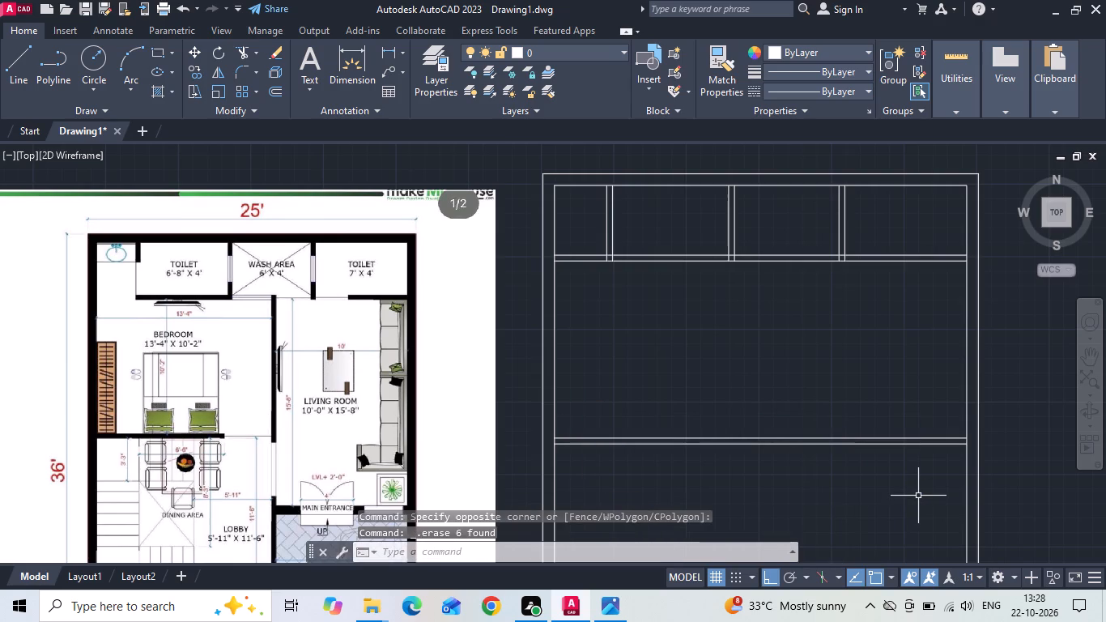
Offset the inner line of the left outer wall 13'4" inward to mark the bedroom's width.
{"action": "type", "text": "o 13'4"}
{"action": "key", "text": "space"}
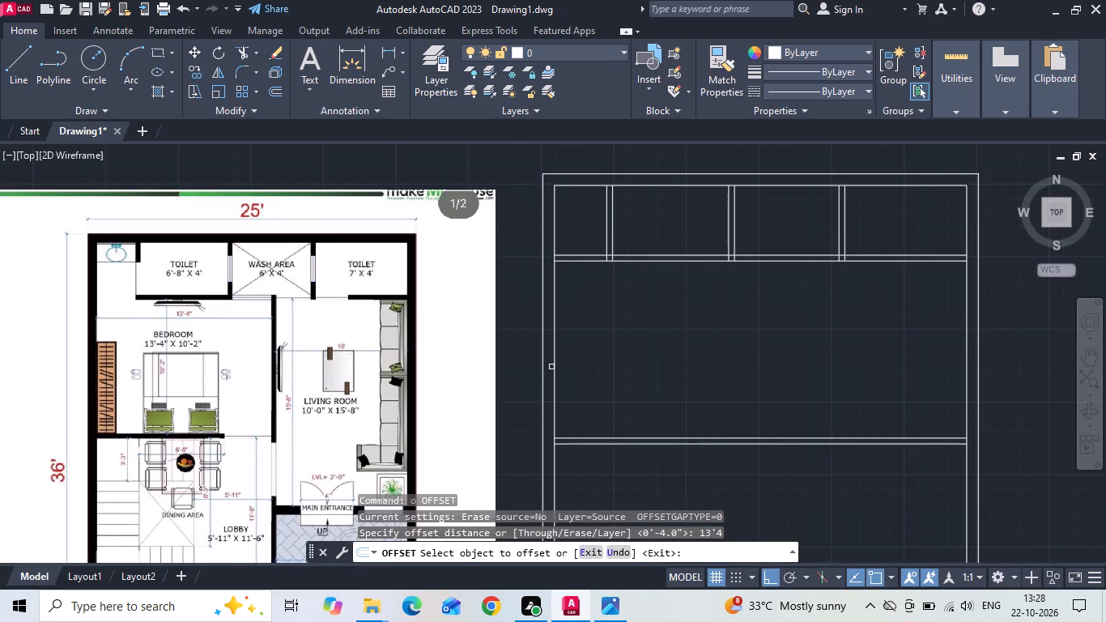
{"action": "left_click", "coordinate": [554, 358]}
{"action": "left_click", "coordinate": [641, 357]}
{"action": "key", "text": "Escape"}
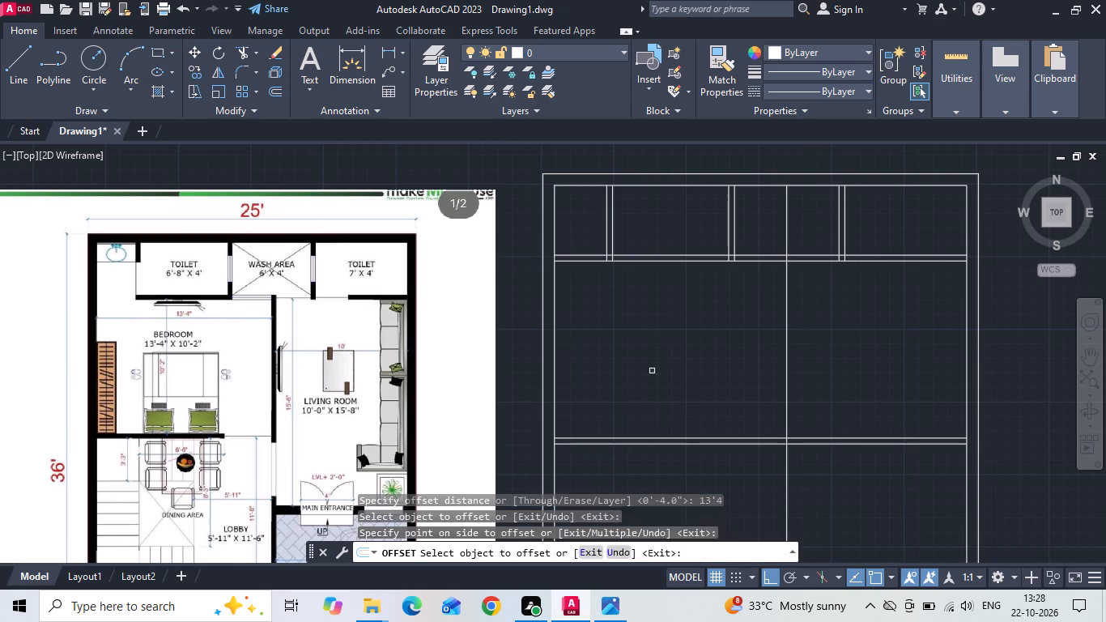
Offset the bedroom's 13'4" width line 4 inches rightward to form the wall with the living room.
{"action": "type", "text": "o"}
{"action": "key", "text": "space"}
{"action": "type", "text": "4"}
{"action": "key", "text": "space"}
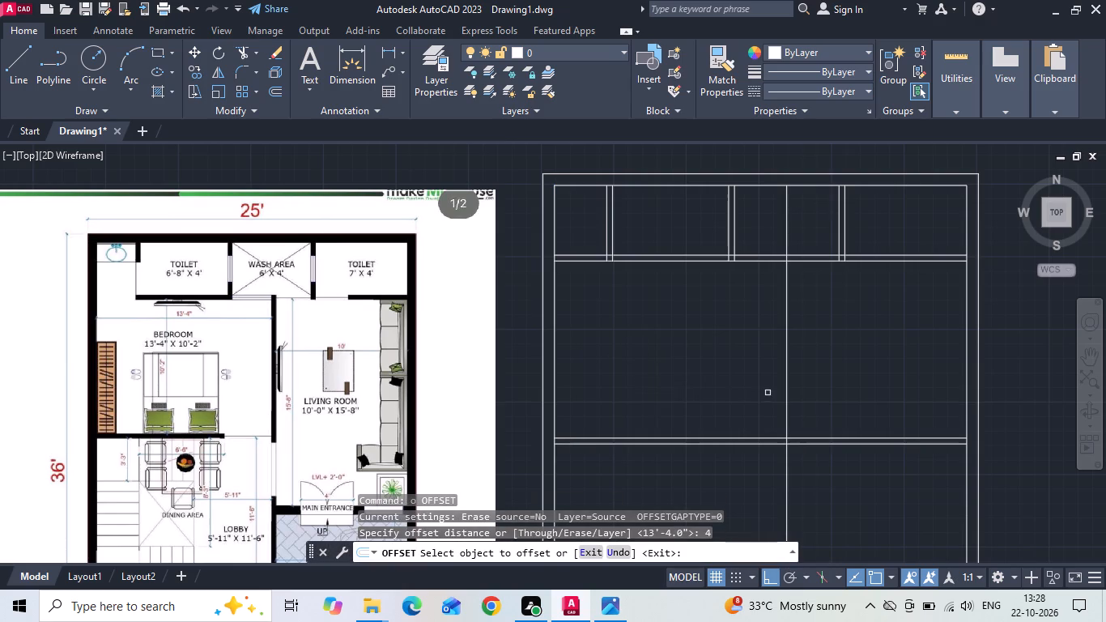
{"action": "left_click", "coordinate": [789, 350]}
{"action": "left_click", "coordinate": [815, 338]}
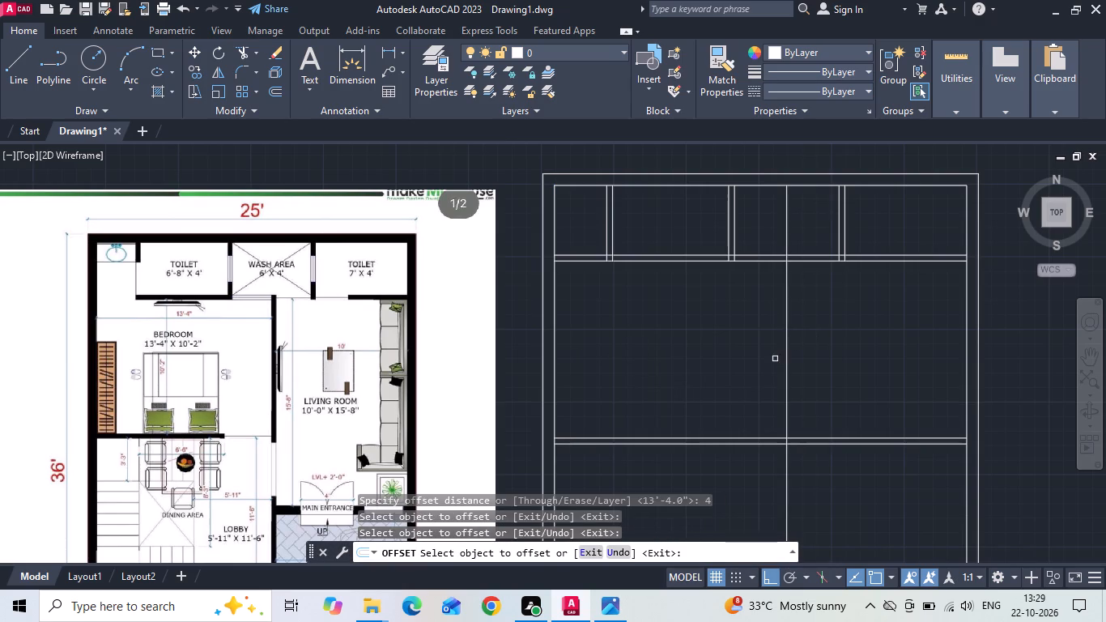
{"action": "left_click", "coordinate": [788, 348]}
{"action": "left_click", "coordinate": [812, 328]}
{"action": "key", "text": "Escape"}
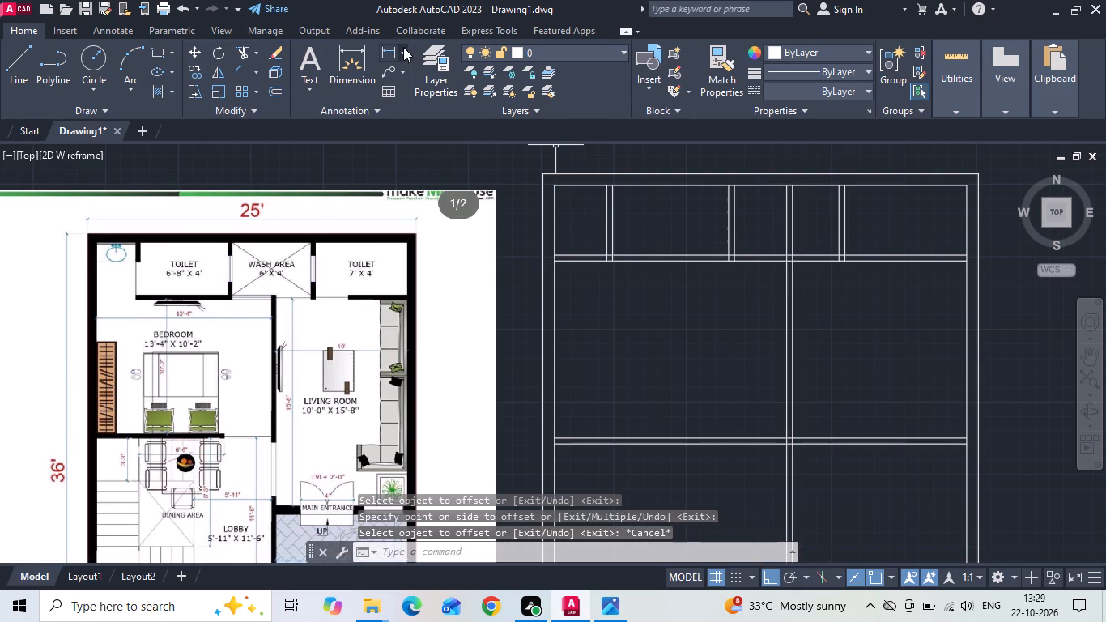
Measure the living room's clear width from the right outer wall's inner line to the new partition.
{"action": "left_click", "coordinate": [389, 51]}
{"action": "left_click", "coordinate": [968, 333]}
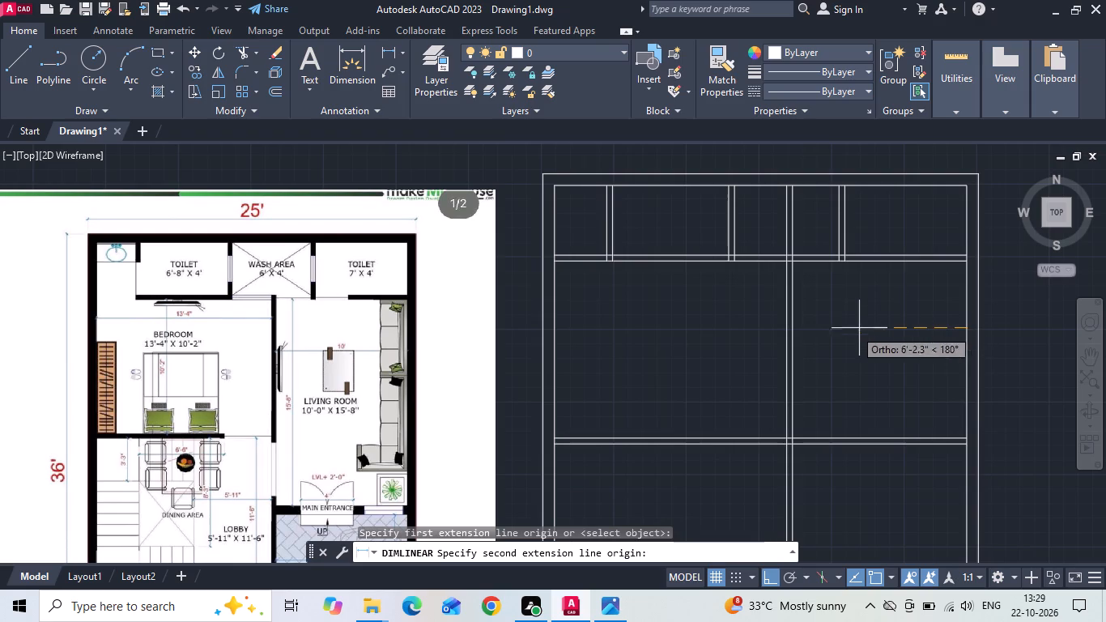
{"action": "left_click", "coordinate": [794, 326]}
{"action": "key", "text": "Escape"}
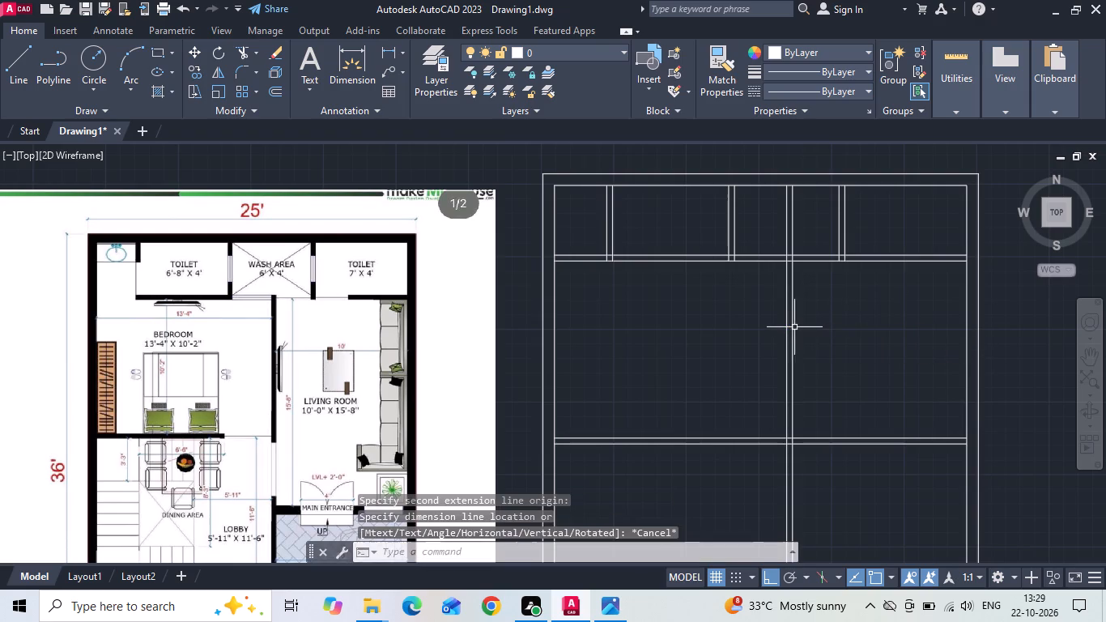
Trim the bedroom–living room wall out of the wash area, and cut the toilet-strip wall lines between that wall and the 7' toilet.
{"action": "middle_click_drag", "start_coordinate": [840, 332], "coordinate": [795, 338]}
{"action": "type", "text": "tr"}
{"action": "key", "text": "space"}
{"action": "left_click_drag", "start_coordinate": [725, 218], "coordinate": [761, 231]}
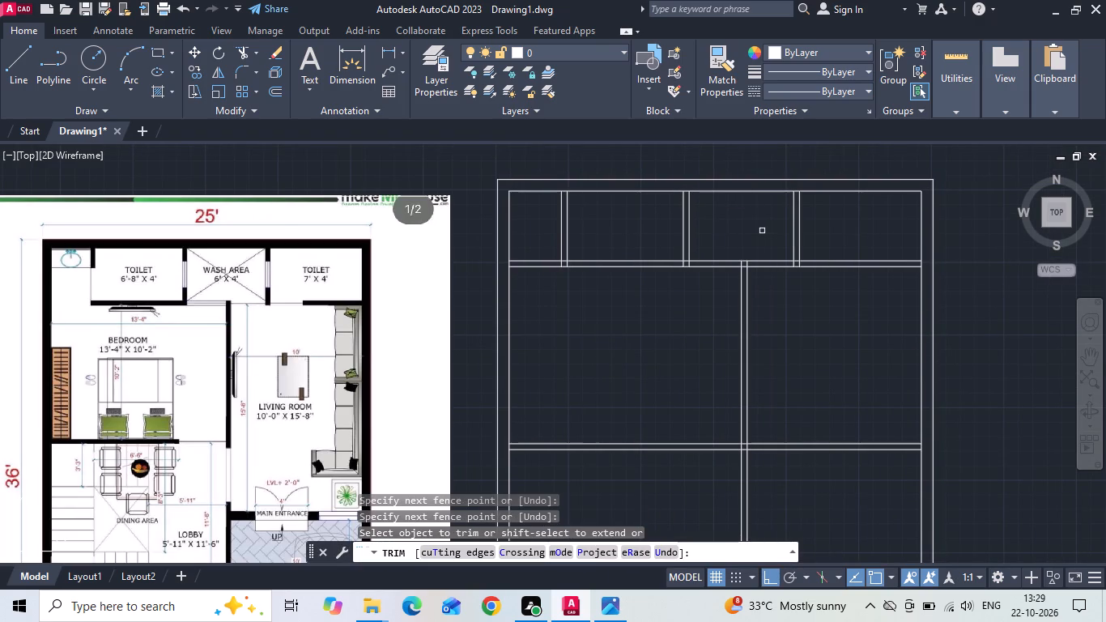
{"action": "left_click_drag", "start_coordinate": [763, 232], "coordinate": [781, 330]}
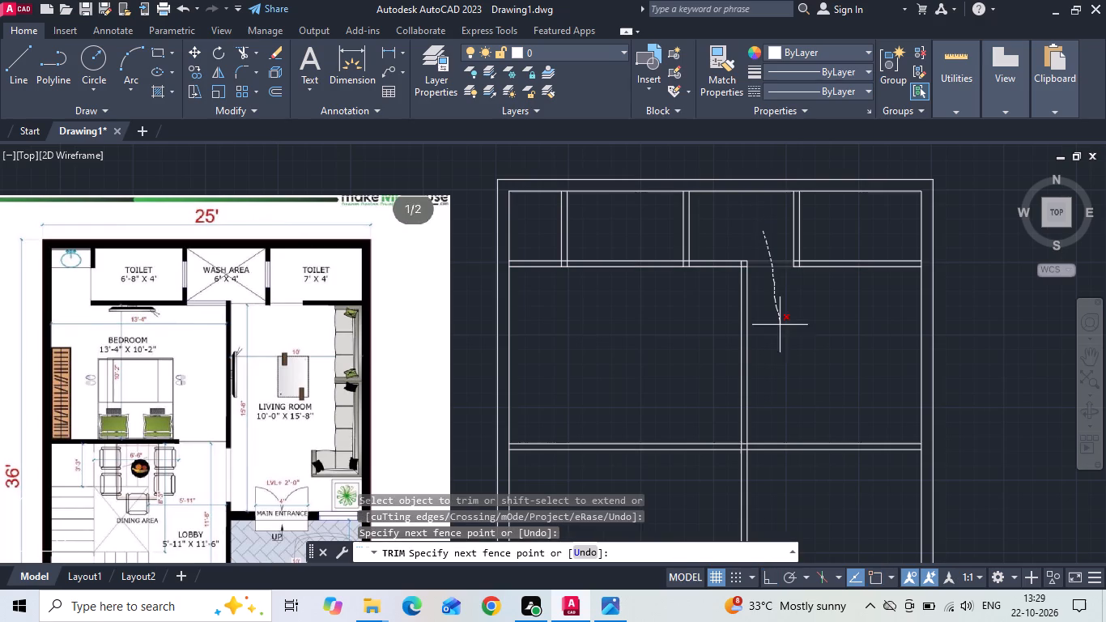
{"action": "left_click_drag", "start_coordinate": [781, 330], "coordinate": [781, 332]}
Trim the bedroom–lobby wall lines where they cross the living room.
{"action": "middle_click_drag", "start_coordinate": [781, 360], "coordinate": [762, 294]}
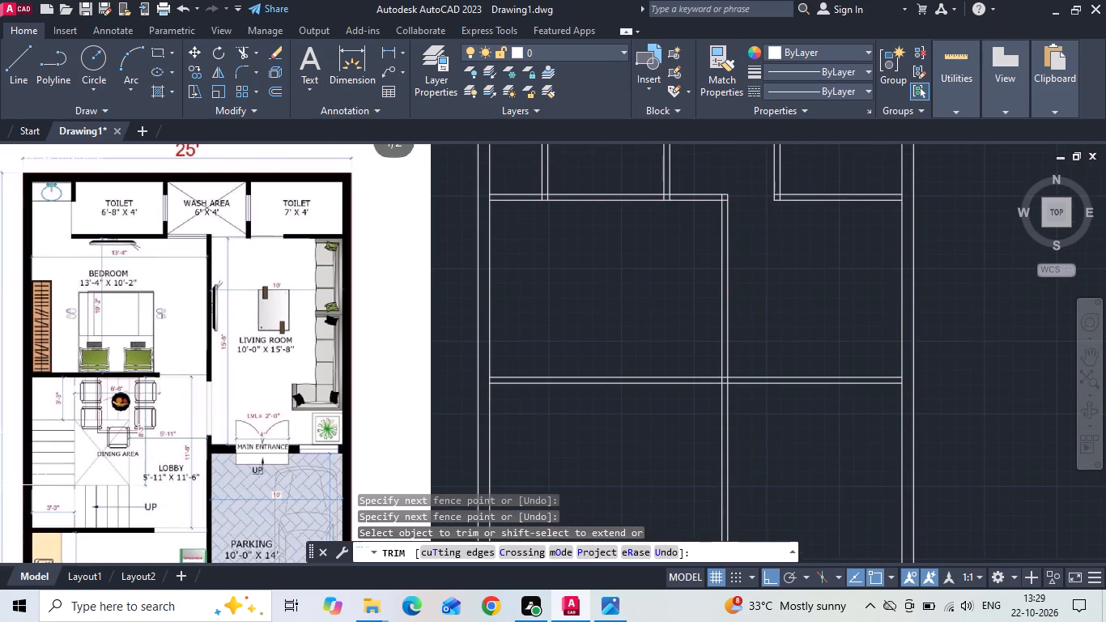
{"action": "middle_click_drag", "start_coordinate": [758, 462], "coordinate": [745, 395]}
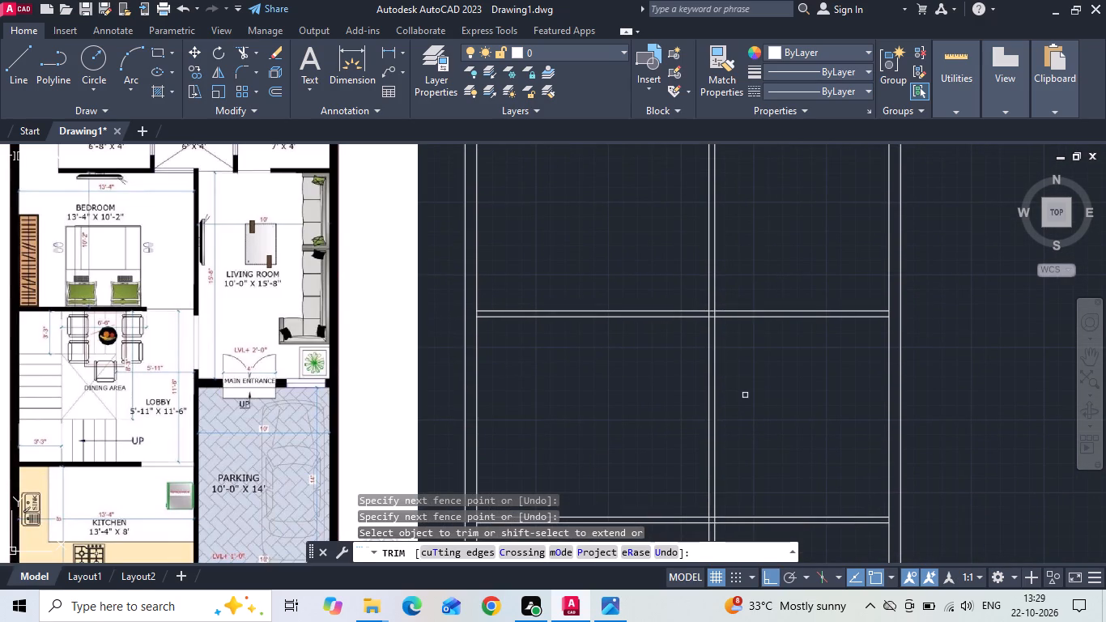
{"action": "left_click_drag", "start_coordinate": [773, 266], "coordinate": [788, 388]}
{"action": "scroll", "coordinate": [788, 388], "scroll_direction": "down", "scroll_amount": 1}
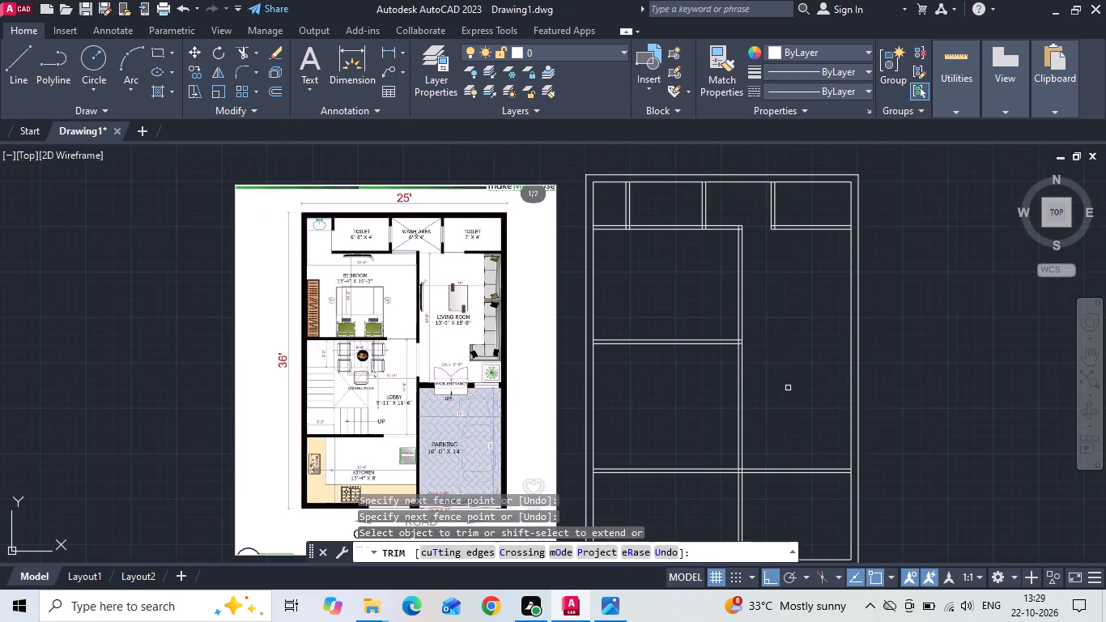
{"action": "key", "text": "Escape"}
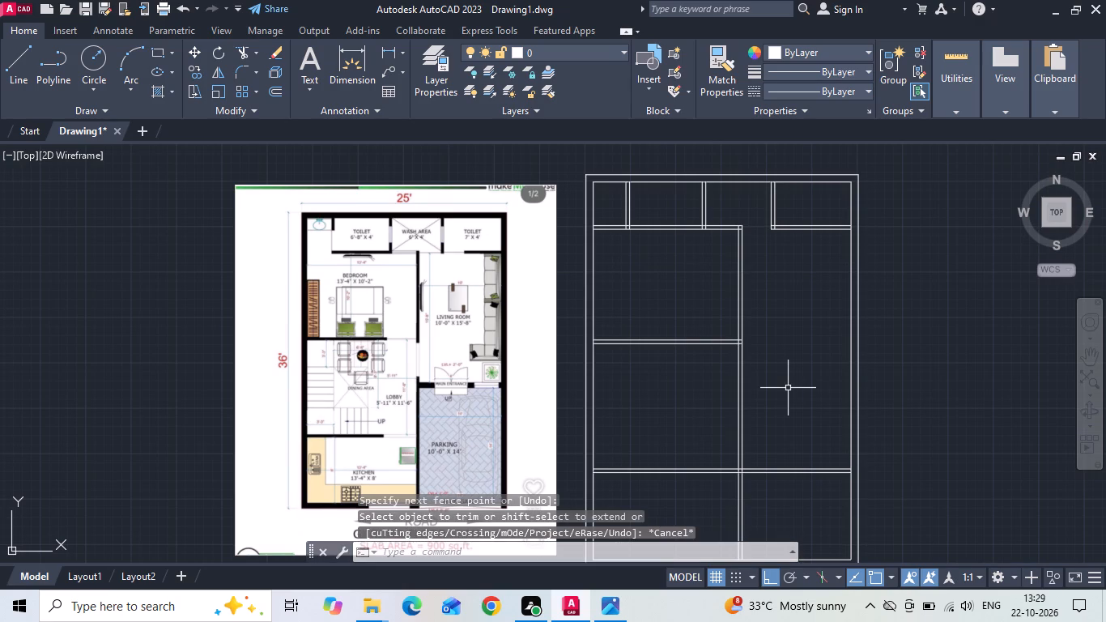
Copy the lower wall line of the 7' toilet 15'8" downward to mark the living room's depth.
{"action": "scroll", "coordinate": [476, 331], "scroll_direction": "up", "scroll_amount": 1}
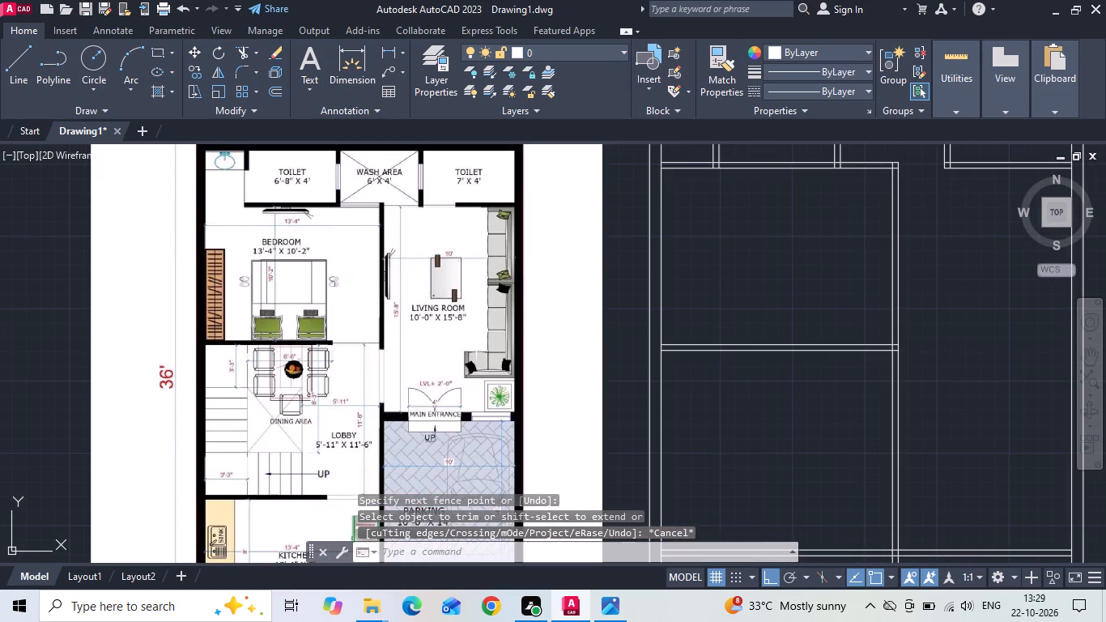
{"action": "scroll", "coordinate": [413, 357], "scroll_direction": "down", "scroll_amount": 1}
{"action": "scroll", "coordinate": [802, 235], "scroll_direction": "up", "scroll_amount": 1}
{"action": "left_click", "coordinate": [789, 241]}
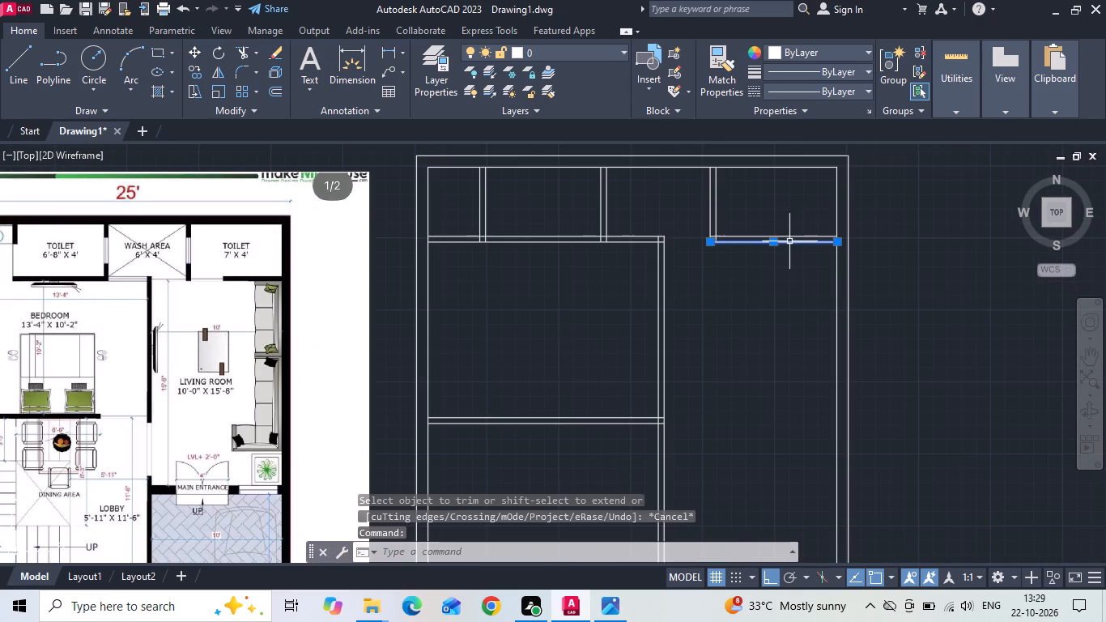
{"action": "right_click", "coordinate": [789, 241]}
{"action": "left_click_drag", "start_coordinate": [815, 311], "coordinate": [813, 318]}
{"action": "left_click_drag", "start_coordinate": [741, 390], "coordinate": [747, 476]}
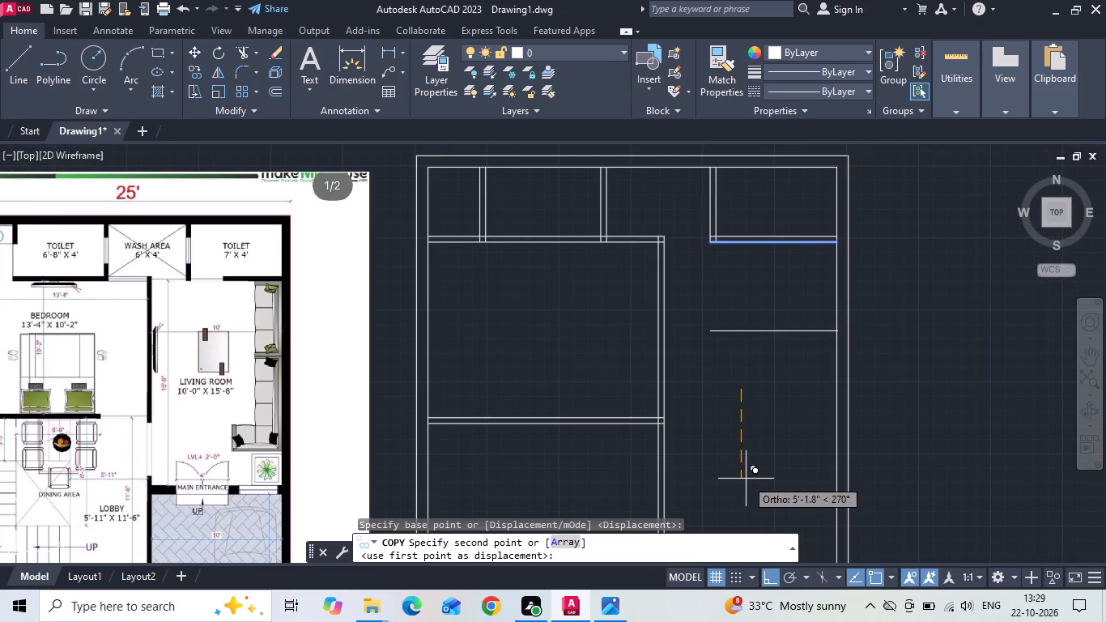
{"action": "type", "text": "15'8"}
{"action": "key", "text": "Return"}
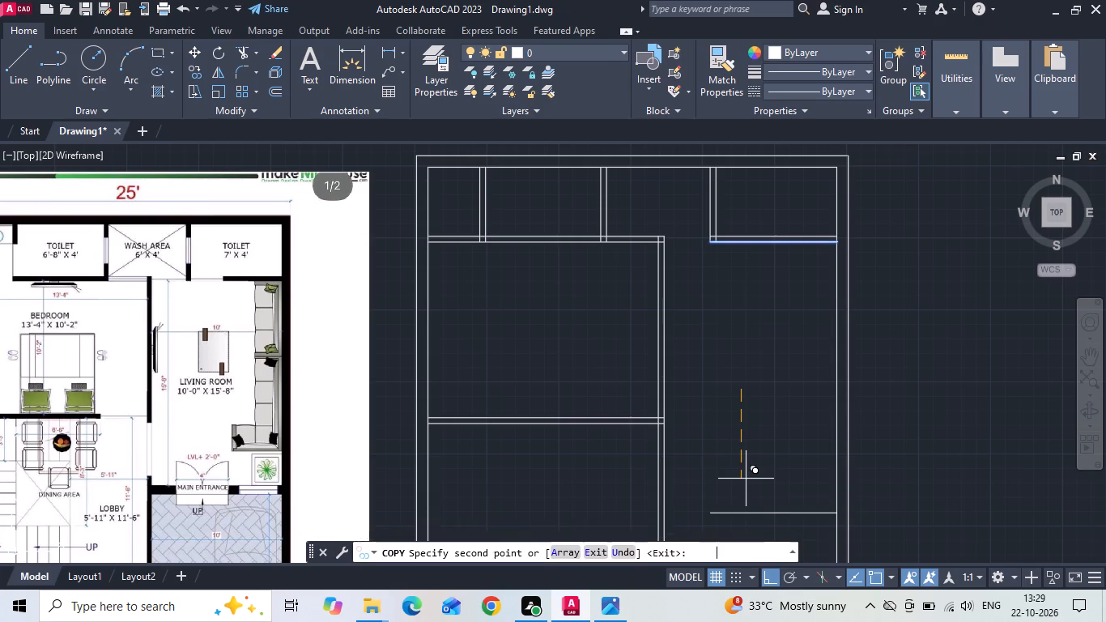
{"action": "key", "text": "Escape"}
Offset the living room's lower line 8 inches downward to form the wall between living room and parking.
{"action": "type", "text": "o"}
{"action": "key", "text": "space"}
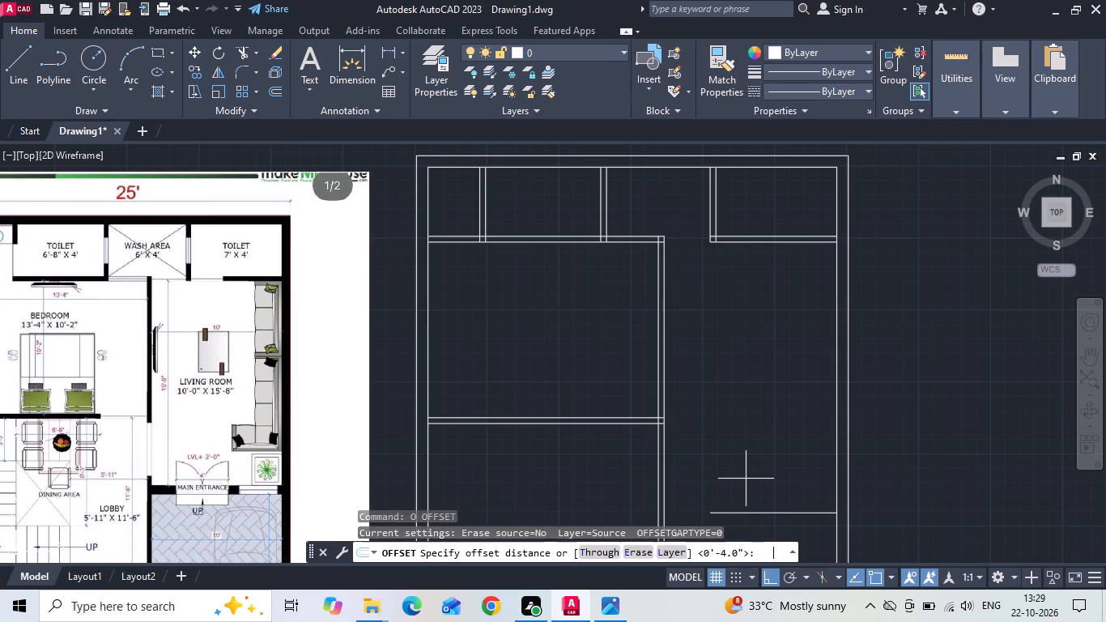
{"action": "type", "text": "8"}
{"action": "key", "text": "space"}
{"action": "scroll", "coordinate": [661, 331], "scroll_direction": "down", "scroll_amount": 1}
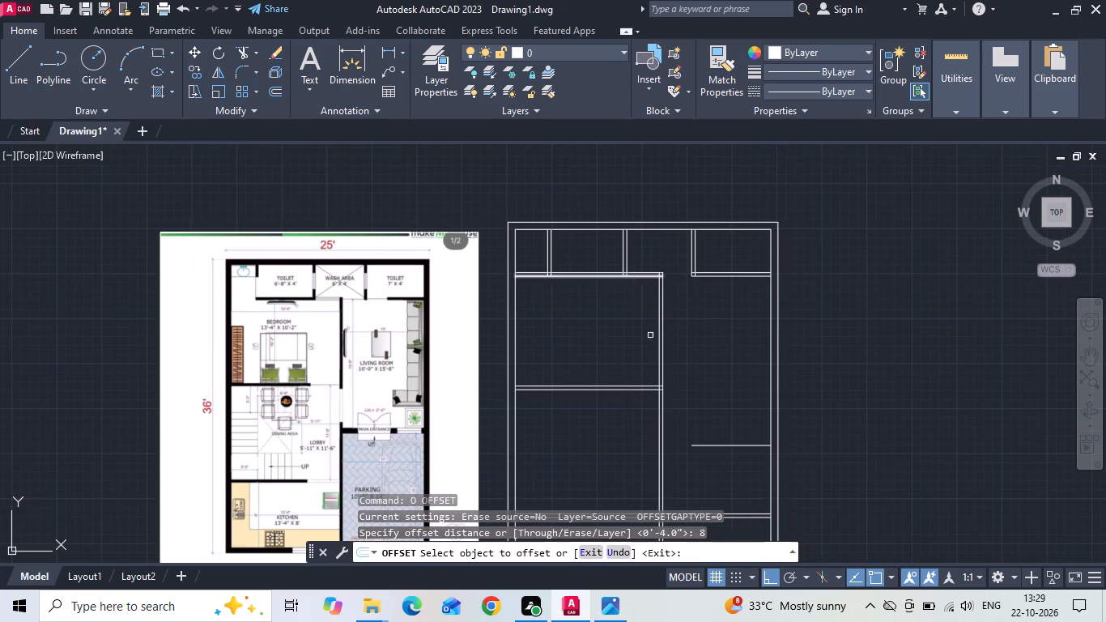
{"action": "left_click", "coordinate": [720, 448]}
{"action": "left_click", "coordinate": [718, 467]}
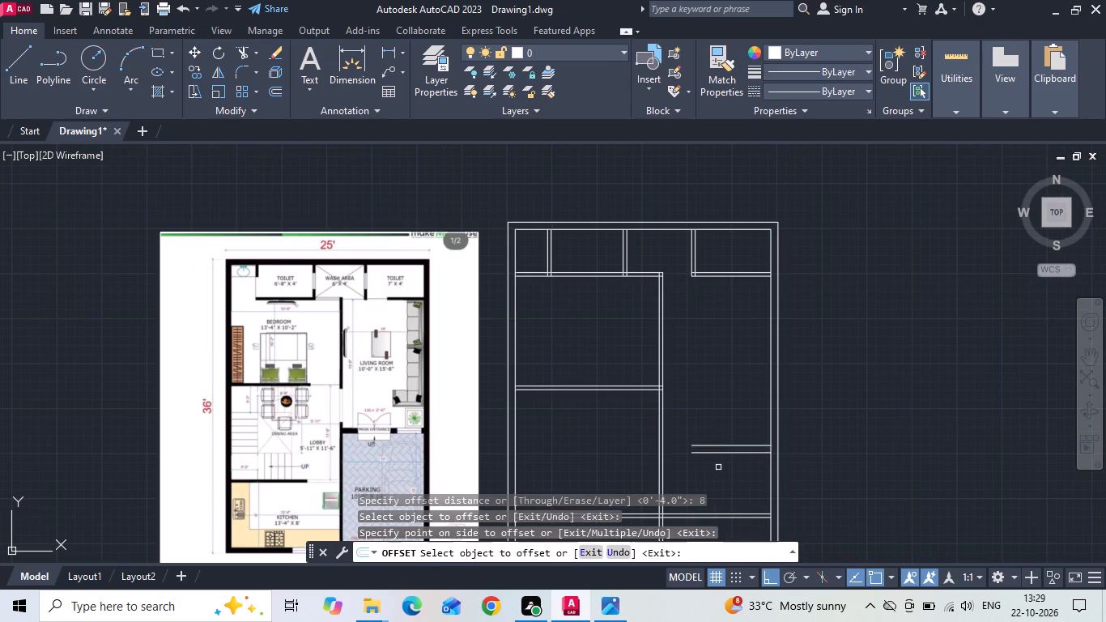
Measure the thickness of the outer wall beside the living room.
{"action": "middle_click_drag", "start_coordinate": [718, 461], "coordinate": [711, 415]}
{"action": "key", "text": "Escape"}
{"action": "left_click", "coordinate": [389, 54]}
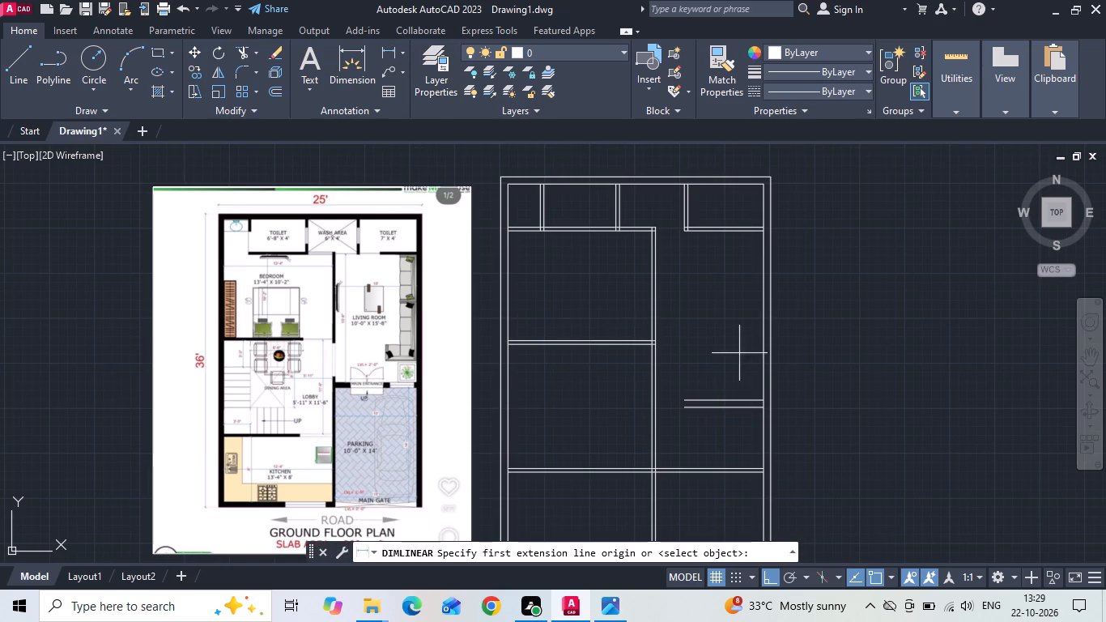
{"action": "scroll", "coordinate": [743, 356], "scroll_direction": "up", "scroll_amount": 2}
{"action": "left_click", "coordinate": [788, 369]}
{"action": "left_click", "coordinate": [801, 365]}
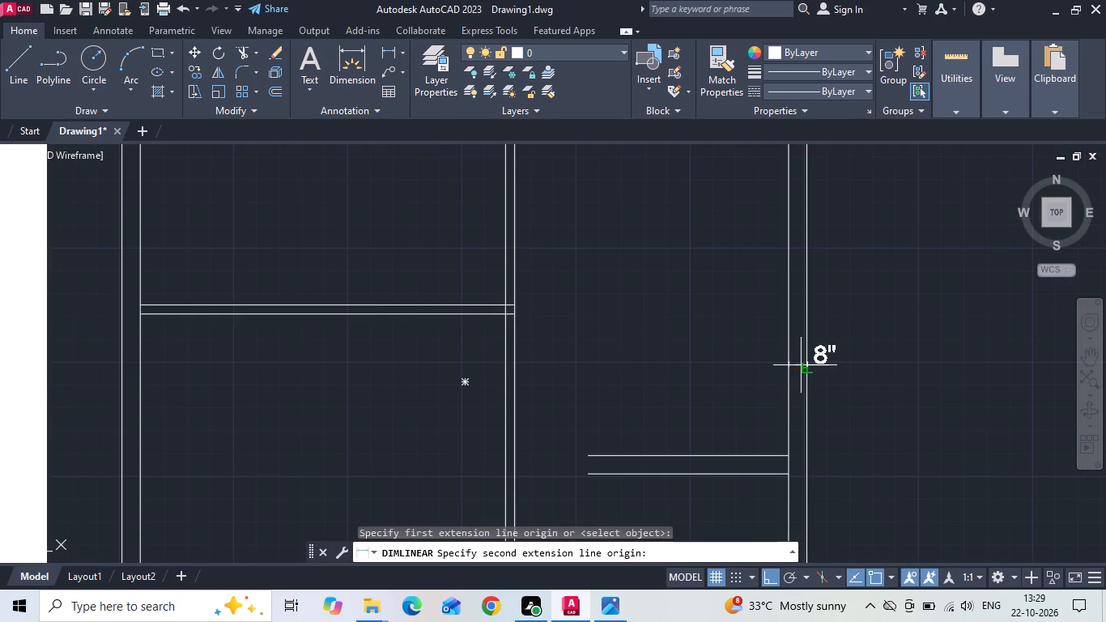
{"action": "scroll", "coordinate": [802, 364], "scroll_direction": "down", "scroll_amount": 4}
{"action": "key", "text": "Escape"}
Extend both lines of the living room–parking wall to the lobby-side wall.
{"action": "scroll", "coordinate": [791, 390], "scroll_direction": "up", "scroll_amount": 1}
{"action": "middle_click_drag", "start_coordinate": [747, 429], "coordinate": [674, 350]}
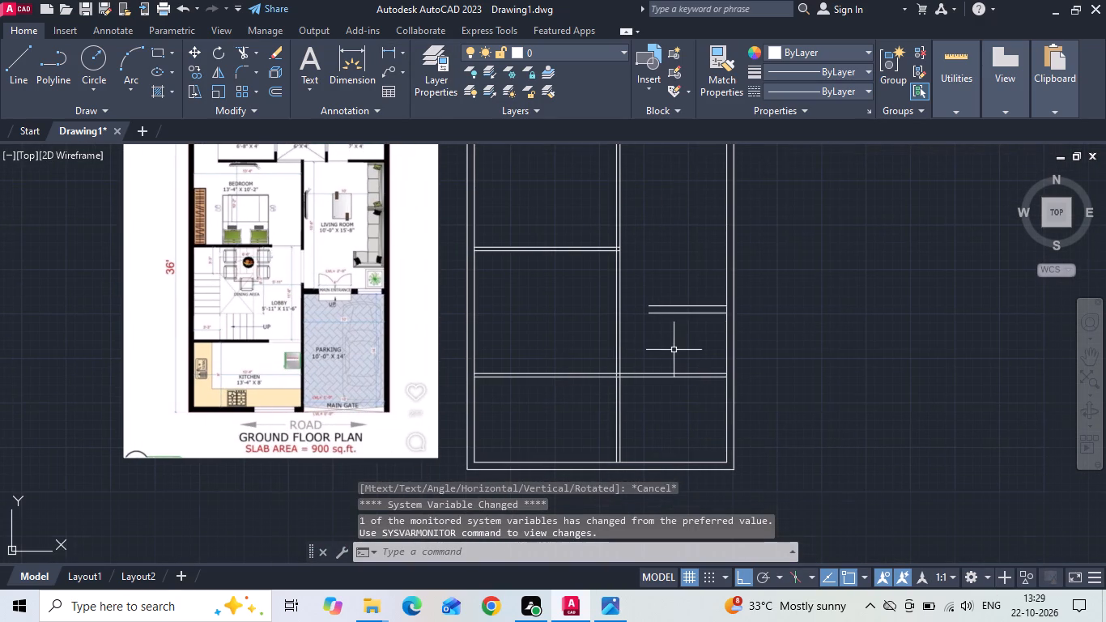
{"action": "type", "text": "ex"}
{"action": "key", "text": "space"}
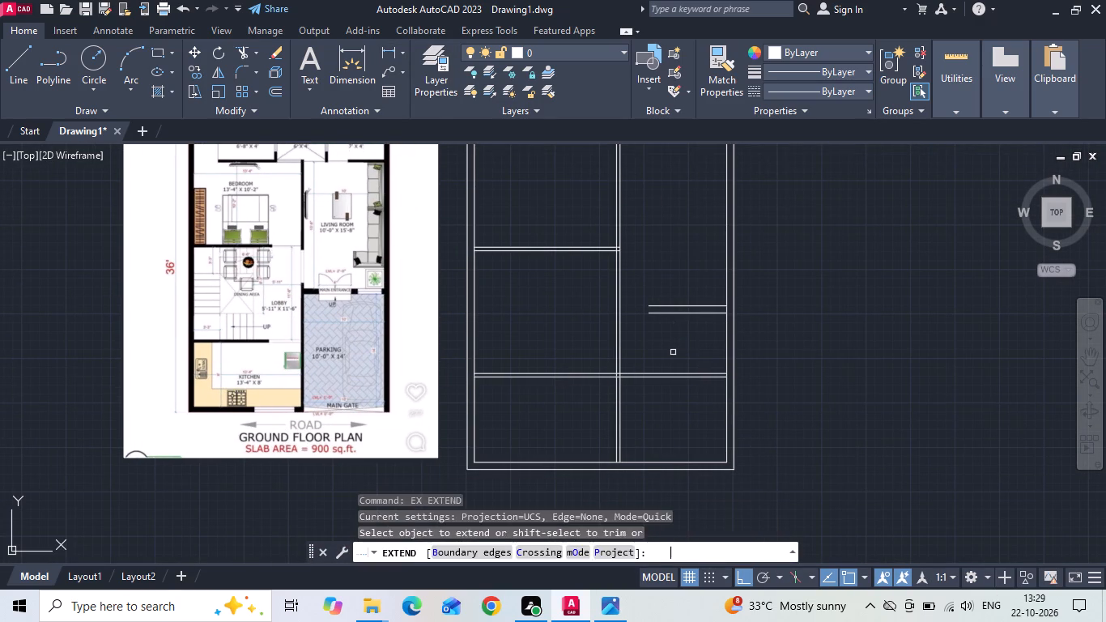
{"action": "left_click_drag", "start_coordinate": [686, 331], "coordinate": [680, 289]}
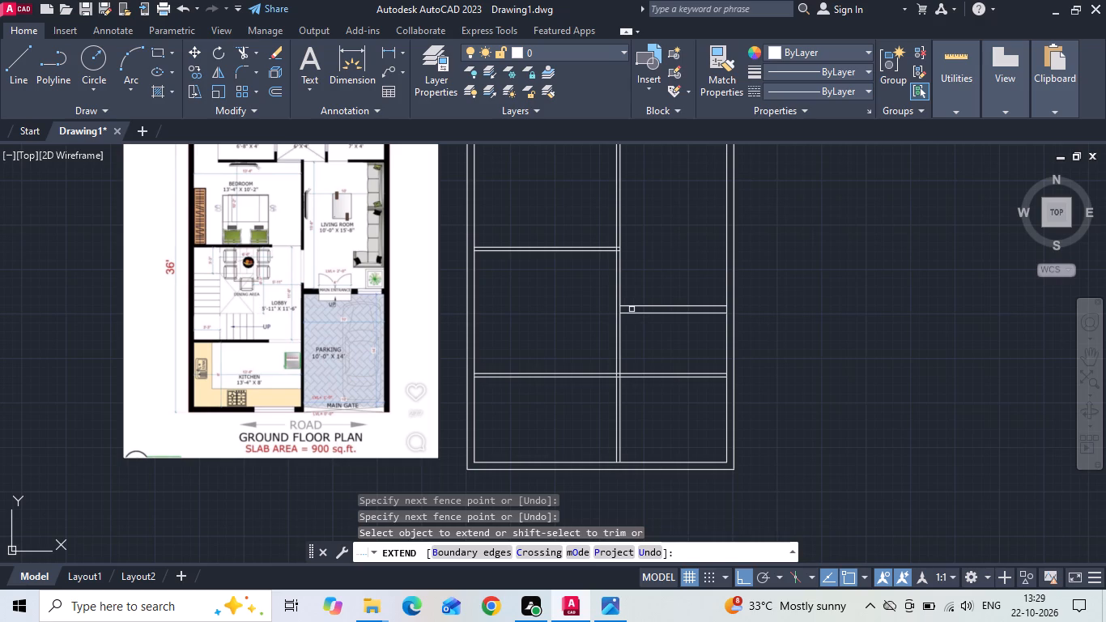
{"action": "key", "text": "Escape"}
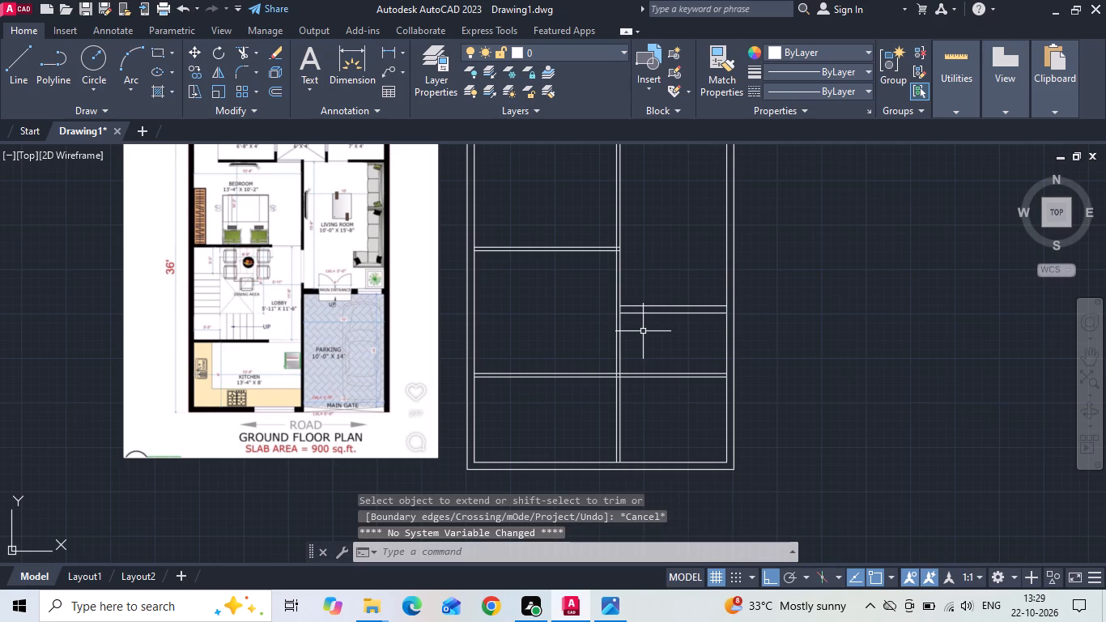
Extend the parking-side line of the kitchen–parking wall down to the outer boundary line.
{"action": "type", "text": "ex"}
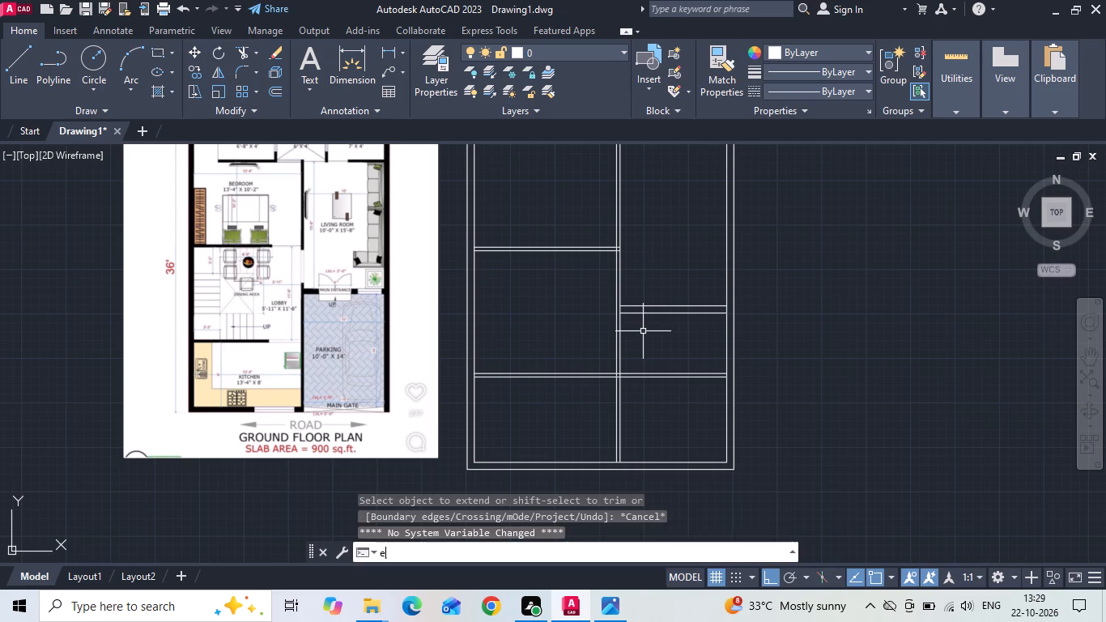
{"action": "key", "text": "space"}
{"action": "left_click", "coordinate": [621, 452]}
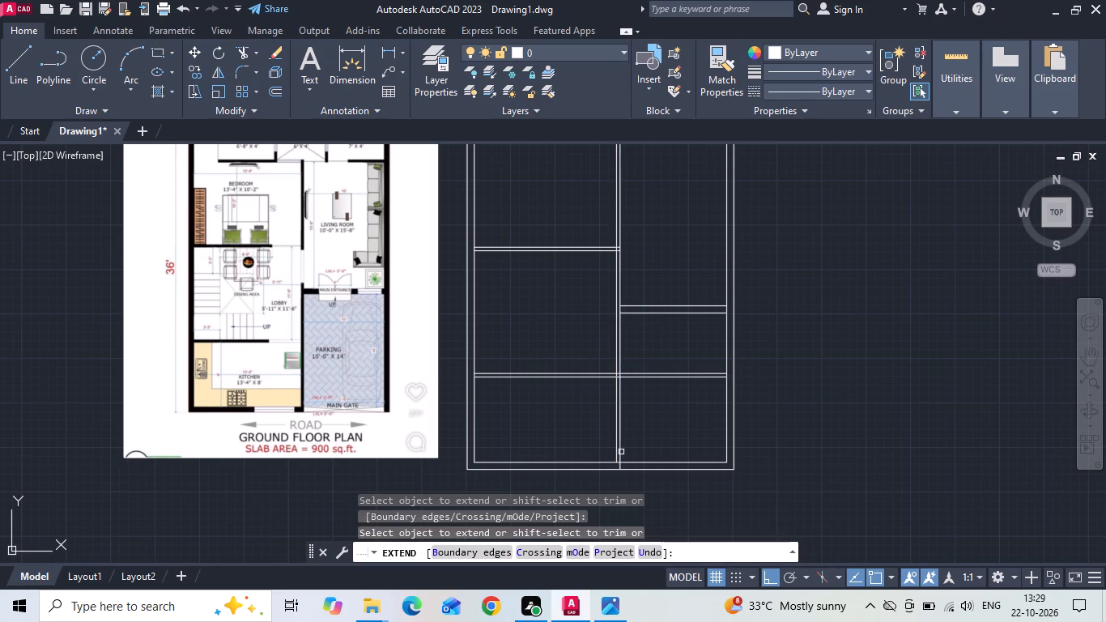
{"action": "key", "text": "Escape"}
Trim the lobby–kitchen wall lines where they cross the parking area.
{"action": "type", "text": "tr"}
{"action": "key", "text": "space"}
{"action": "left_click_drag", "start_coordinate": [671, 443], "coordinate": [657, 367]}
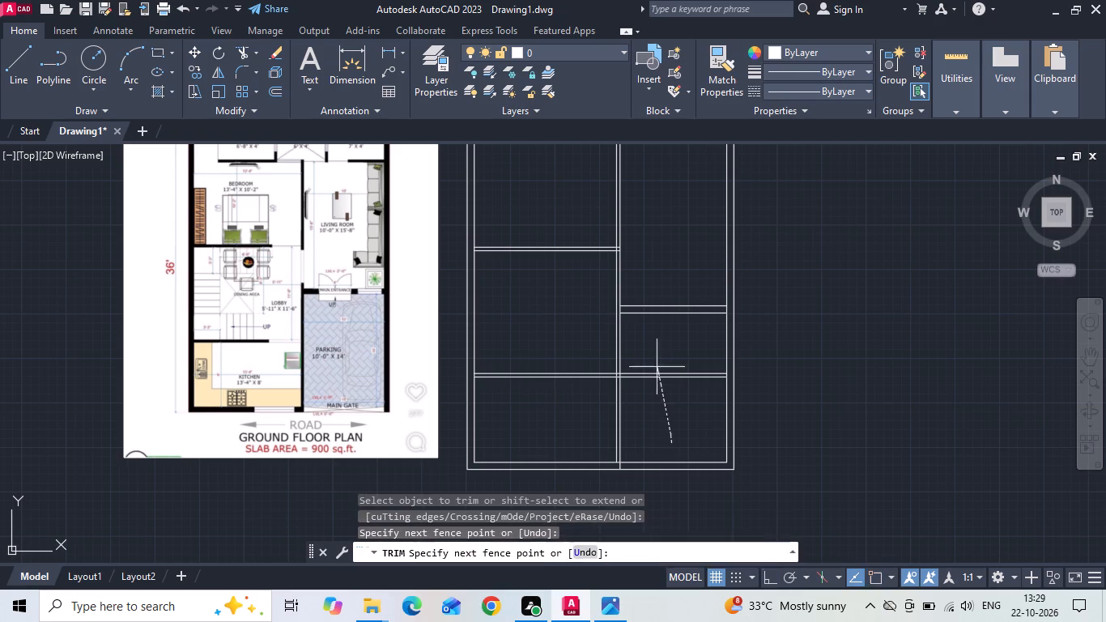
{"action": "left_click_drag", "start_coordinate": [657, 367], "coordinate": [657, 365]}
{"action": "key", "text": "Escape"}
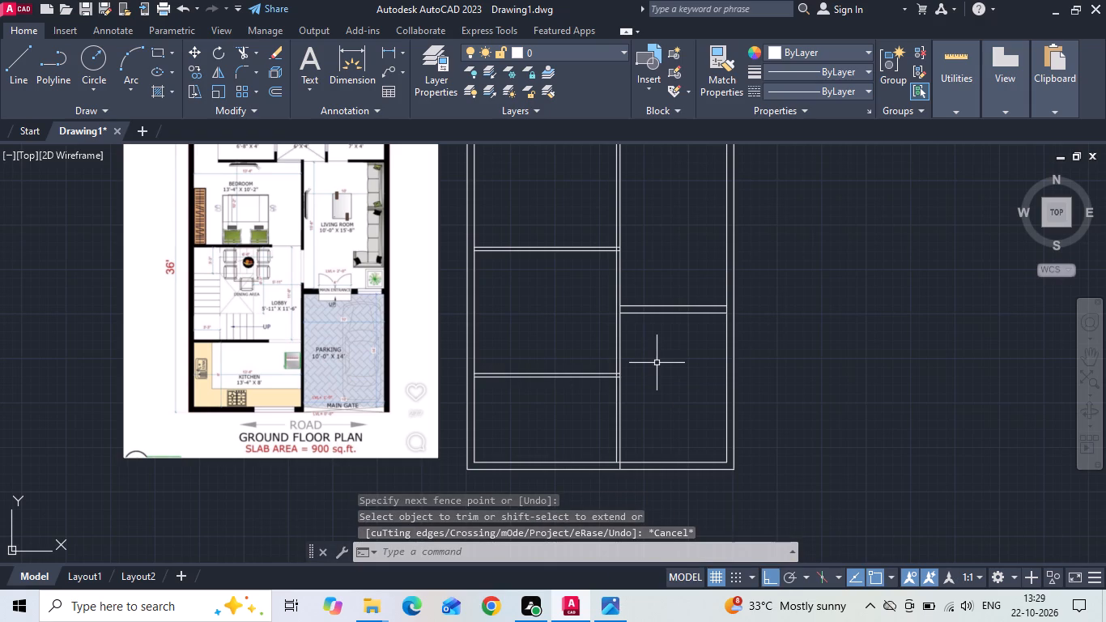
Trim the inner line of the front wall along the parking's main gate side.
{"action": "type", "text": "tr"}
{"action": "key", "text": "space"}
{"action": "key", "text": "space"}
{"action": "left_click", "coordinate": [680, 462]}
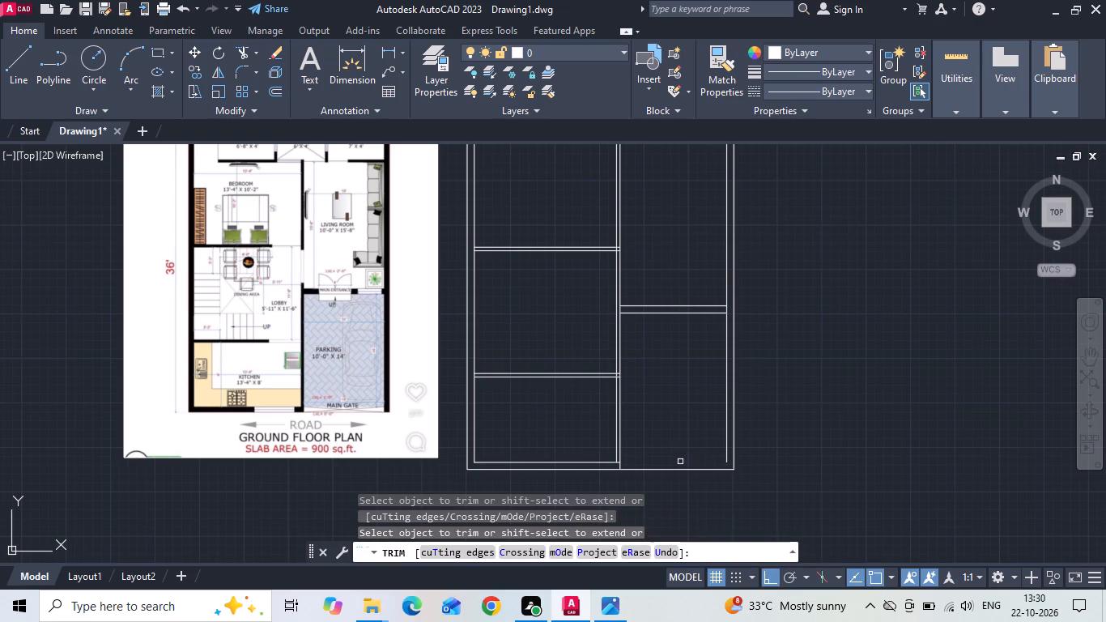
{"action": "key", "text": "Escape"}
Extend the inner line of the parking's outer side wall down to the outer boundary line.
{"action": "type", "text": "ex"}
{"action": "key", "text": "space"}
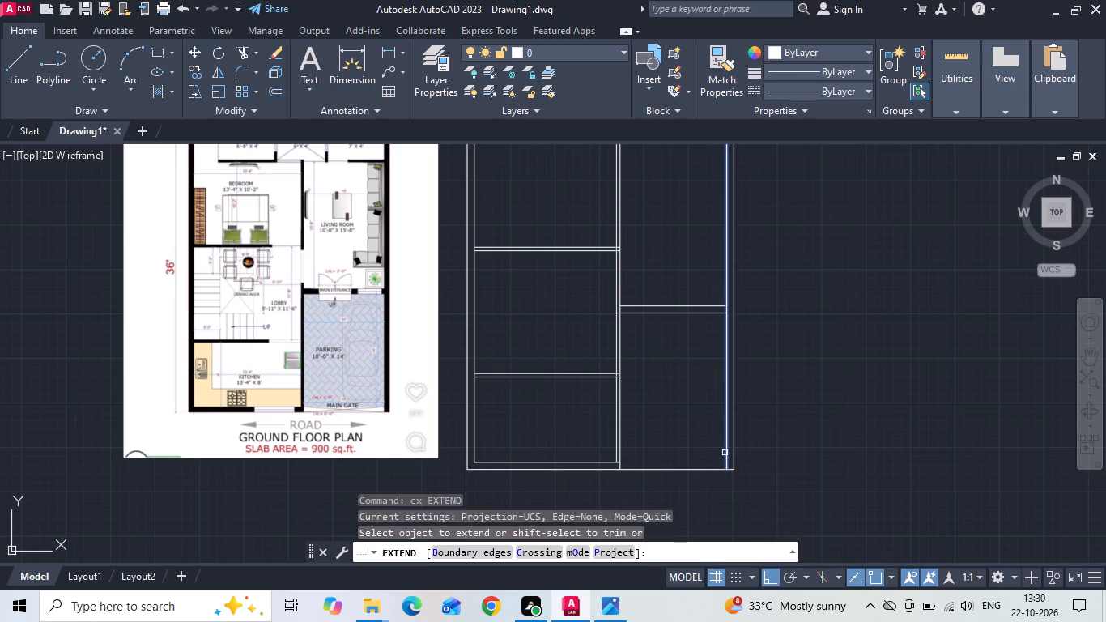
{"action": "left_click", "coordinate": [725, 453]}
{"action": "key", "text": "Escape"}
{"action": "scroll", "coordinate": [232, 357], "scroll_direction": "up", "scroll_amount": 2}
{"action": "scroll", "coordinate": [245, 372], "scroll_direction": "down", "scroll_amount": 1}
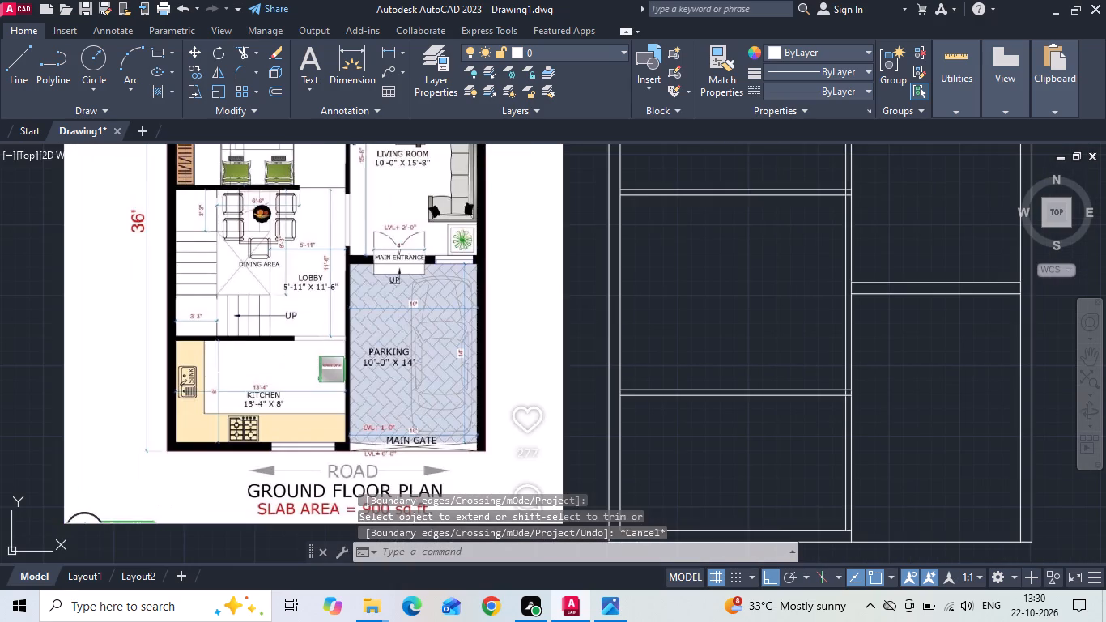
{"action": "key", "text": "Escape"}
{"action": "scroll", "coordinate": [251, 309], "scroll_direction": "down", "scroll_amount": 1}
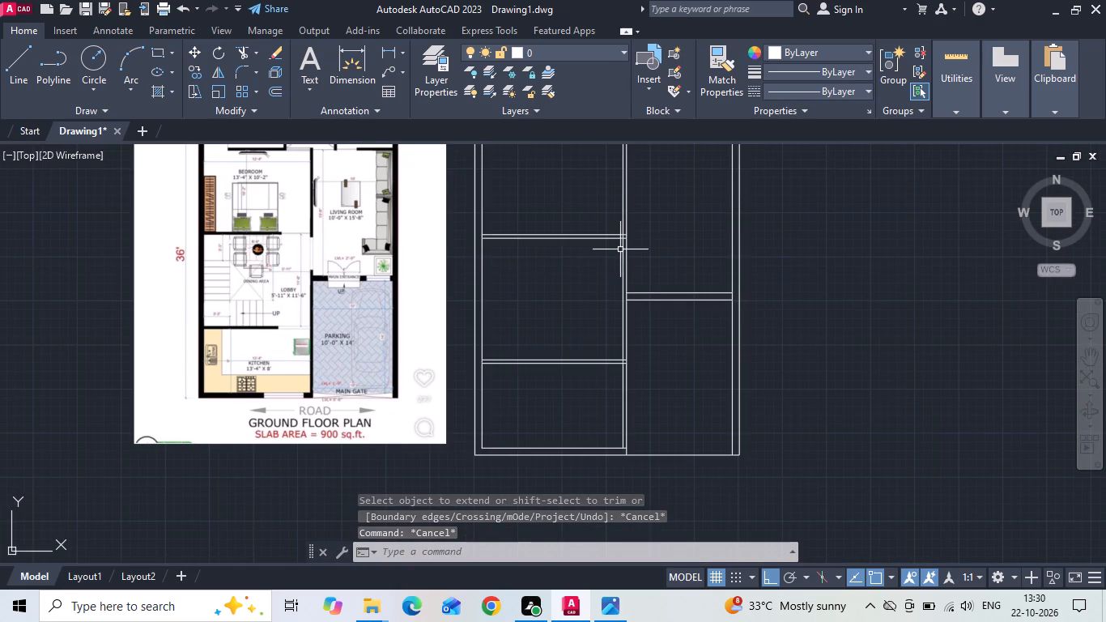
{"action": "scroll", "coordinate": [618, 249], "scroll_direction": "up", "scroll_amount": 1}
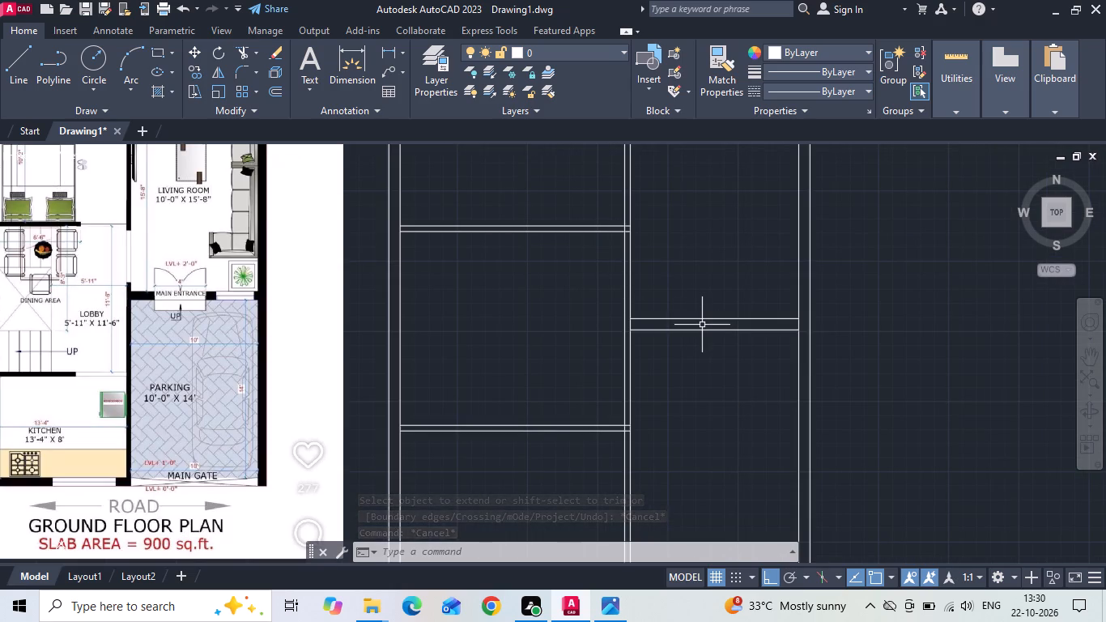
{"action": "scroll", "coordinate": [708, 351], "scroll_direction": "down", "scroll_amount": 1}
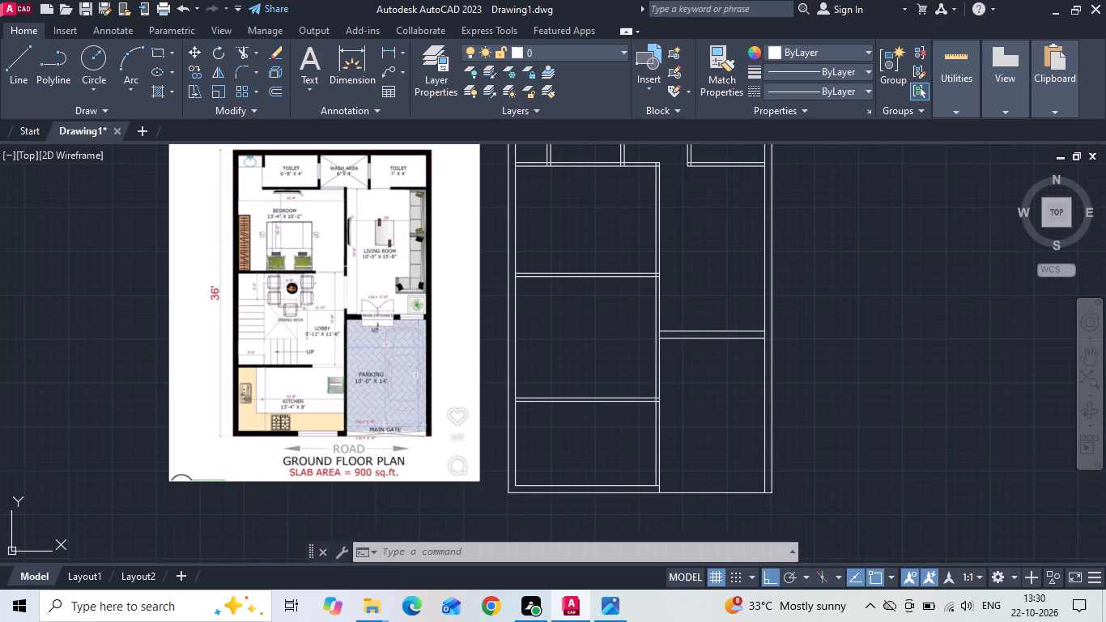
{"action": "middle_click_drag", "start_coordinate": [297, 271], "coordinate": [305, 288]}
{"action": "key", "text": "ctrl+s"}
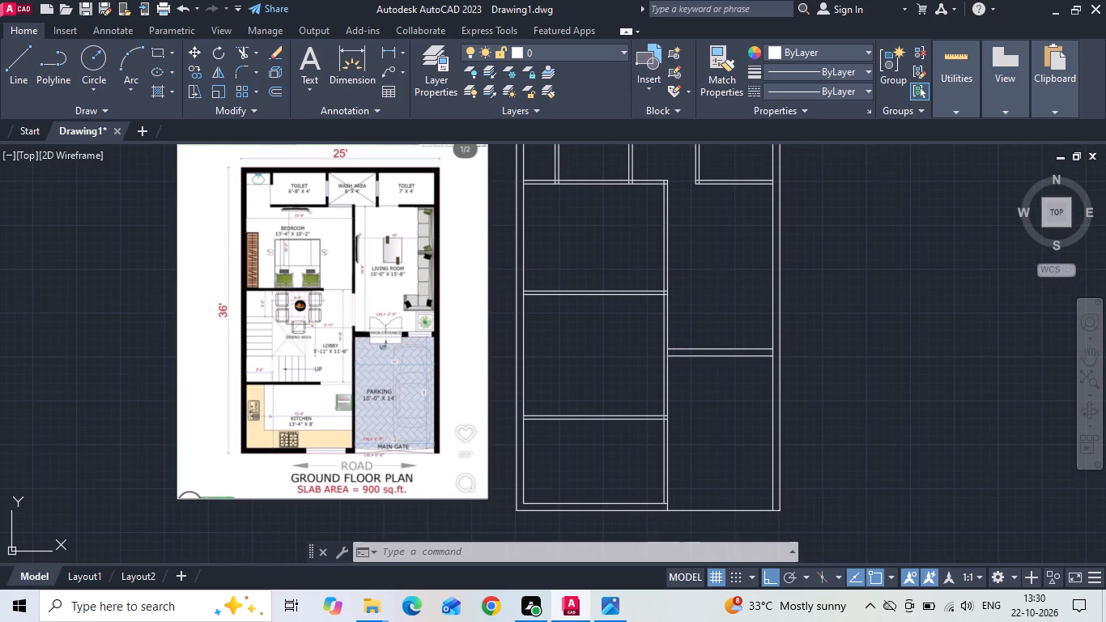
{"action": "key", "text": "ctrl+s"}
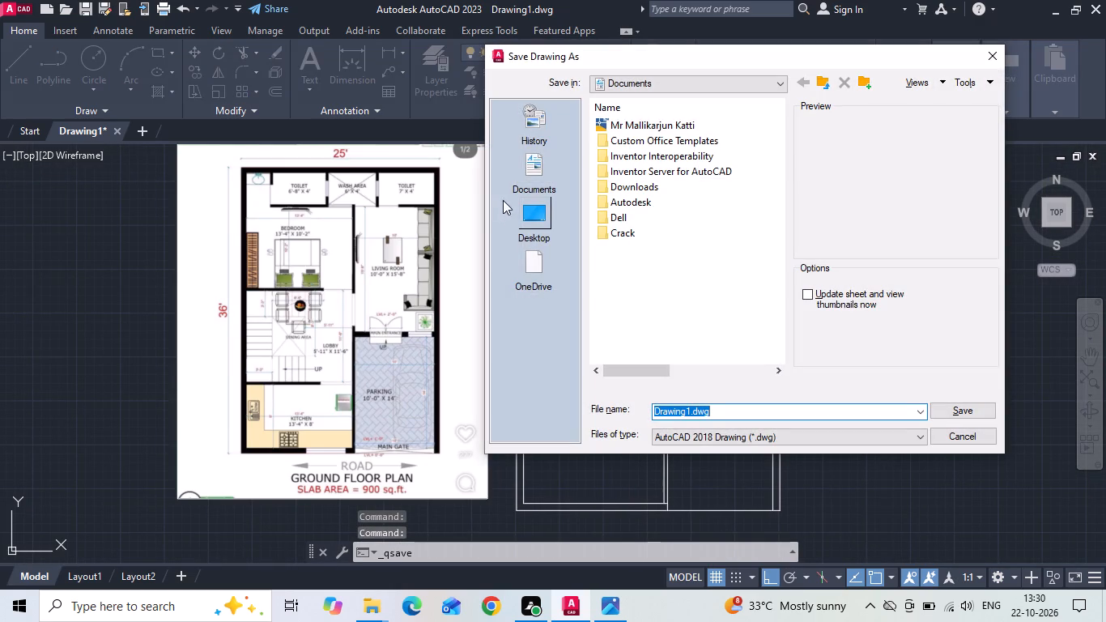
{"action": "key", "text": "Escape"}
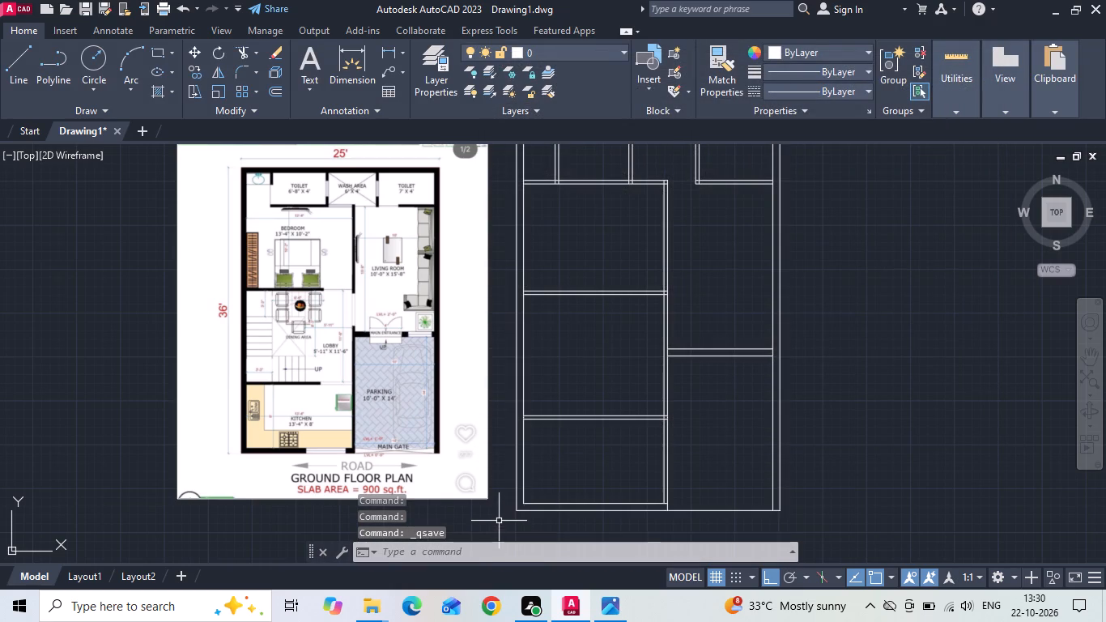
Save the drawing as 25'x36' in the INTERNSHIP folder on the Desktop.
{"action": "key", "text": "ctrl+s"}
{"action": "left_click", "coordinate": [548, 224]}
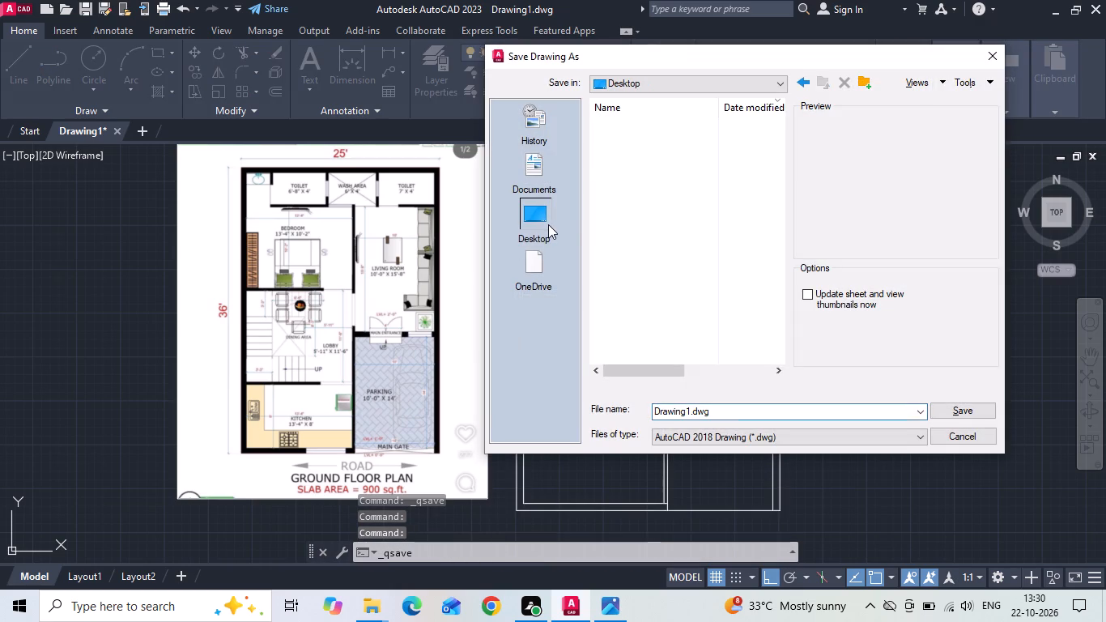
{"action": "double_click", "coordinate": [631, 170]}
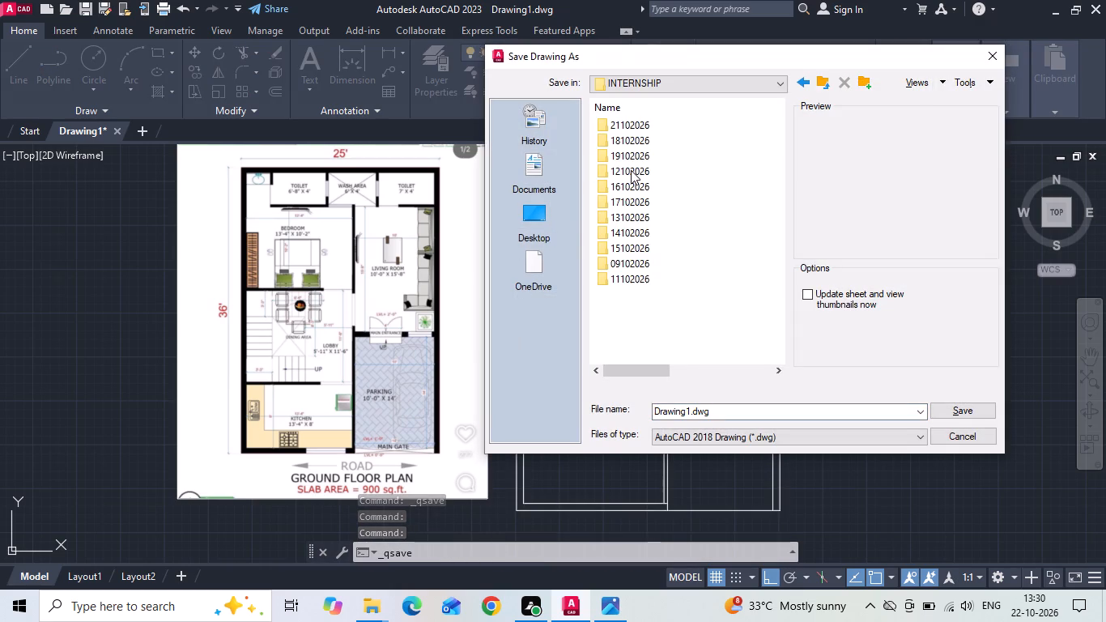
{"action": "left_click", "coordinate": [767, 410]}
{"action": "key", "text": "BackSpace"}
{"action": "type", "text": "25'"}
{"action": "key", "text": "x"}
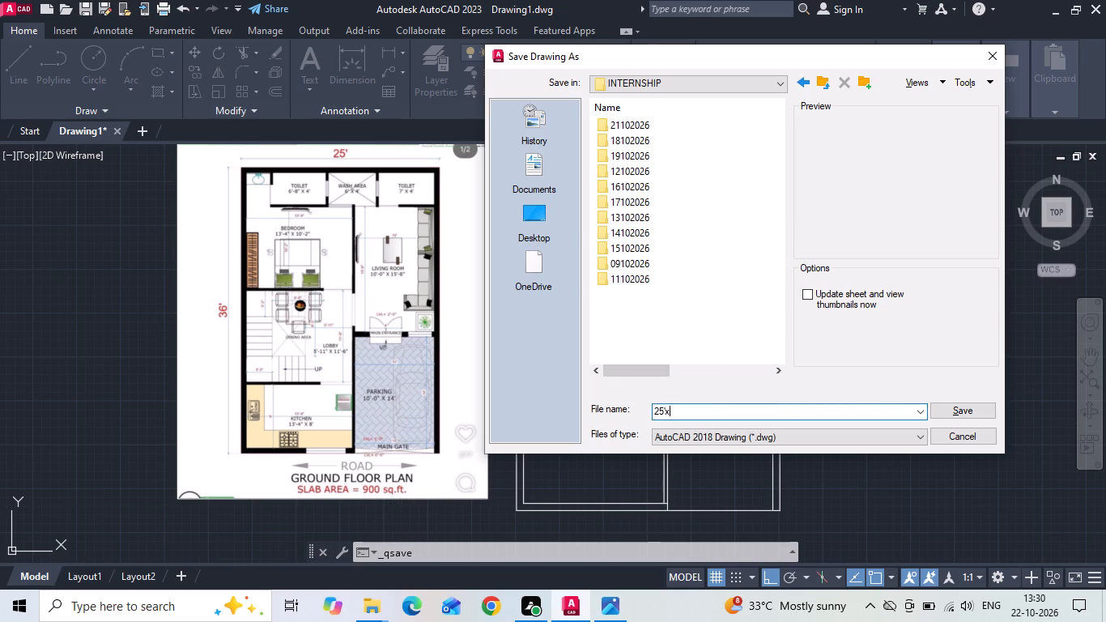
{"action": "type", "text": "36"}
{"action": "key", "text": "apostrophe"}
{"action": "key", "text": "Return"}
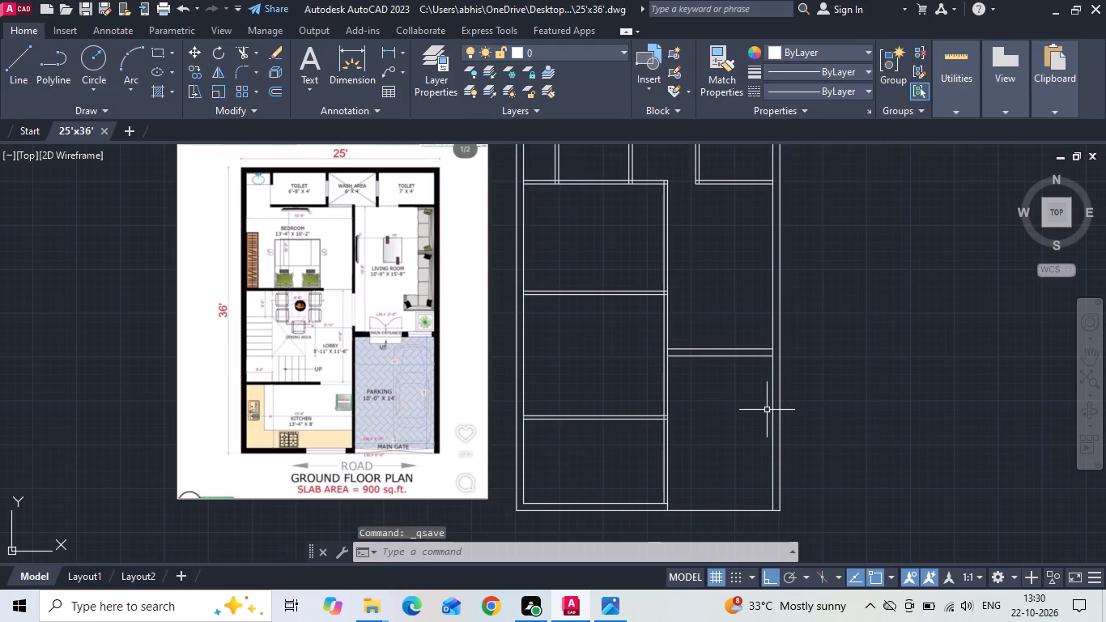
Trim the toilet-strip wall lines between the outer wall and the 6'-8" toilet to open the washbasin passage.
{"action": "middle_click_drag", "start_coordinate": [601, 292], "coordinate": [598, 373]}
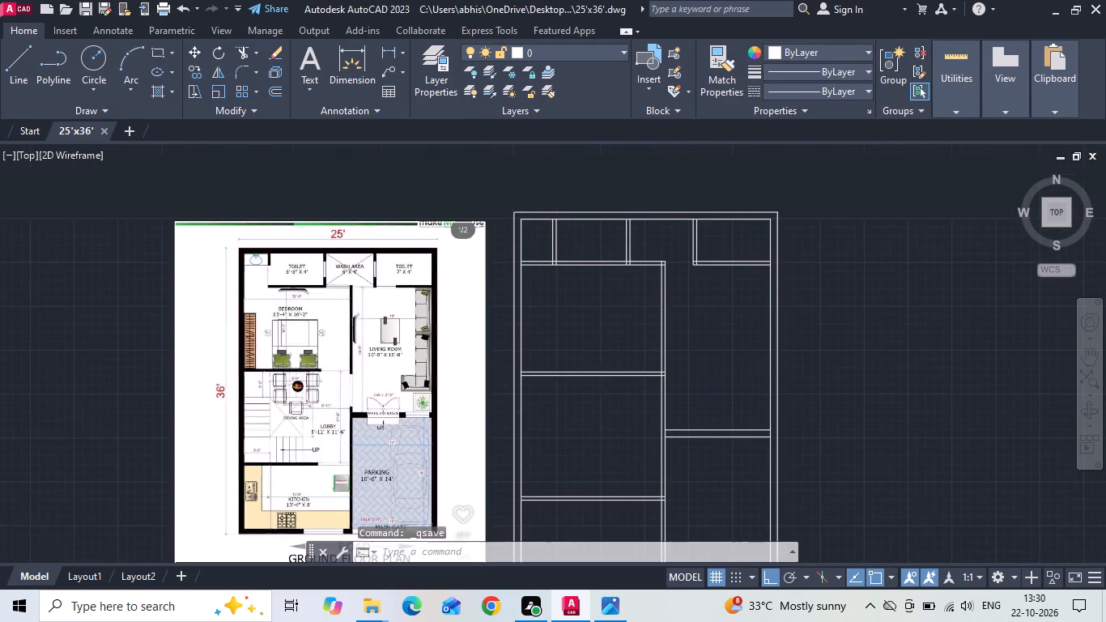
{"action": "scroll", "coordinate": [546, 234], "scroll_direction": "up", "scroll_amount": 1}
{"action": "type", "text": "tr"}
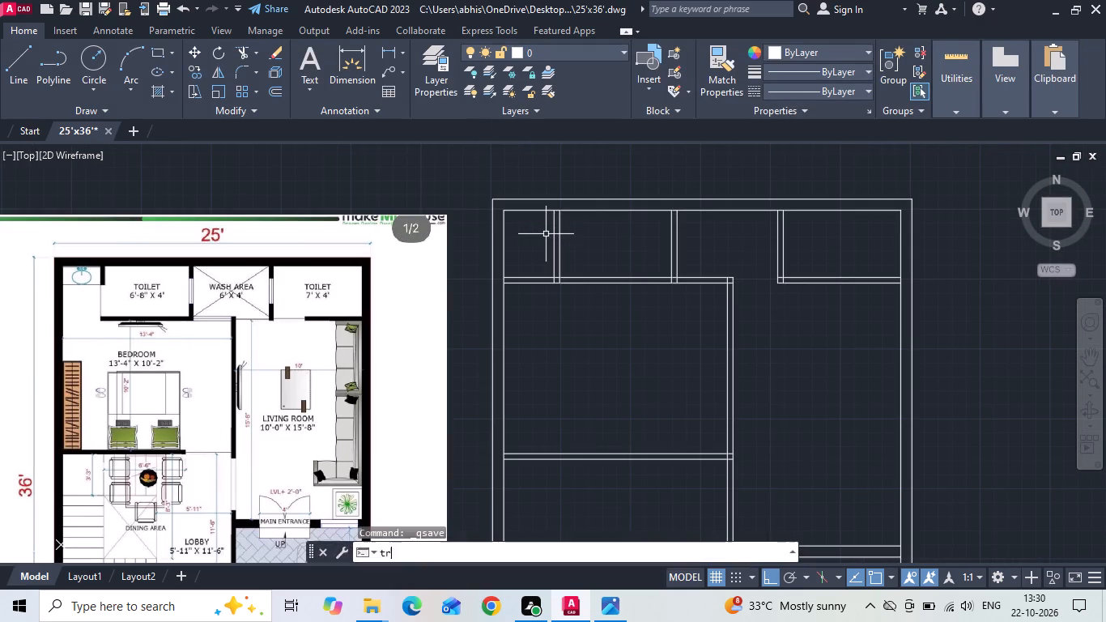
{"action": "key", "text": "space"}
{"action": "key", "text": "space"}
{"action": "left_click_drag", "start_coordinate": [529, 271], "coordinate": [539, 342]}
{"action": "key", "text": "Escape"}
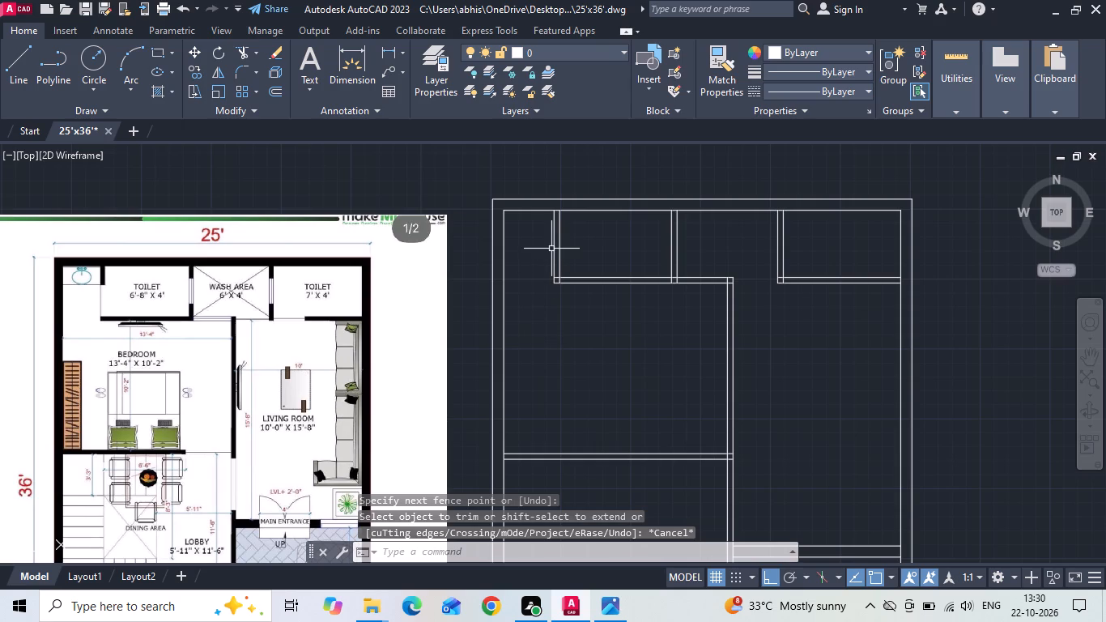
Offset the 6'-8" toilet's lower wall line upward and the 7' toilet's wash-side wall line inward by 2'6" to mark door openings.
{"action": "type", "text": "o 2'"}
{"action": "type", "text": "6"}
{"action": "key", "text": "space"}
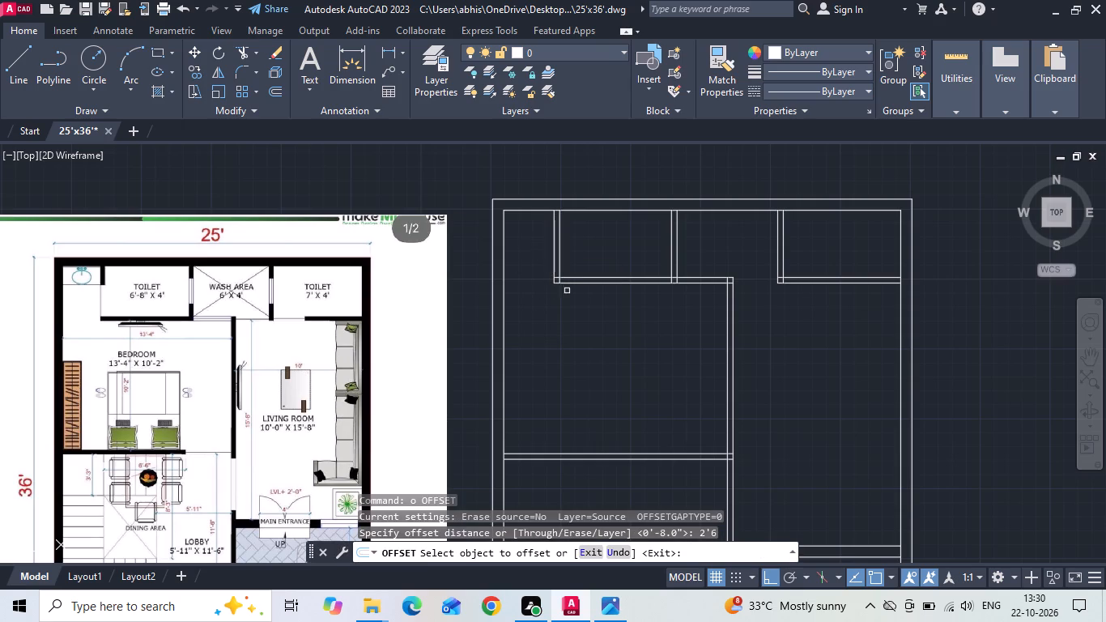
{"action": "left_click_drag", "start_coordinate": [571, 277], "coordinate": [571, 266]}
{"action": "left_click", "coordinate": [576, 236]}
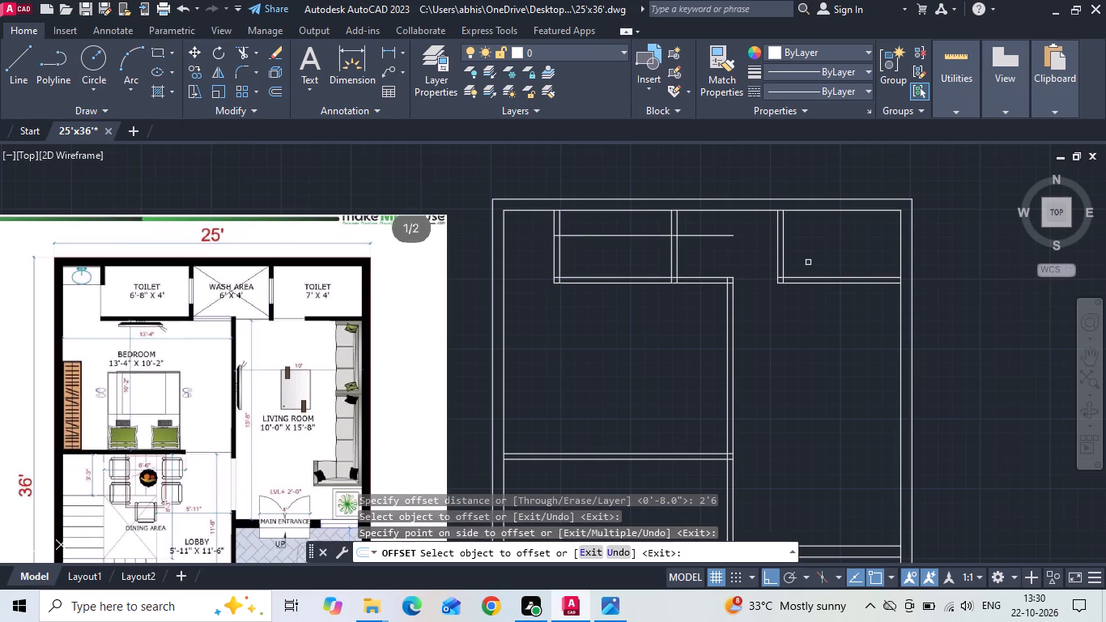
{"action": "left_click", "coordinate": [786, 261]}
{"action": "left_click", "coordinate": [785, 258]}
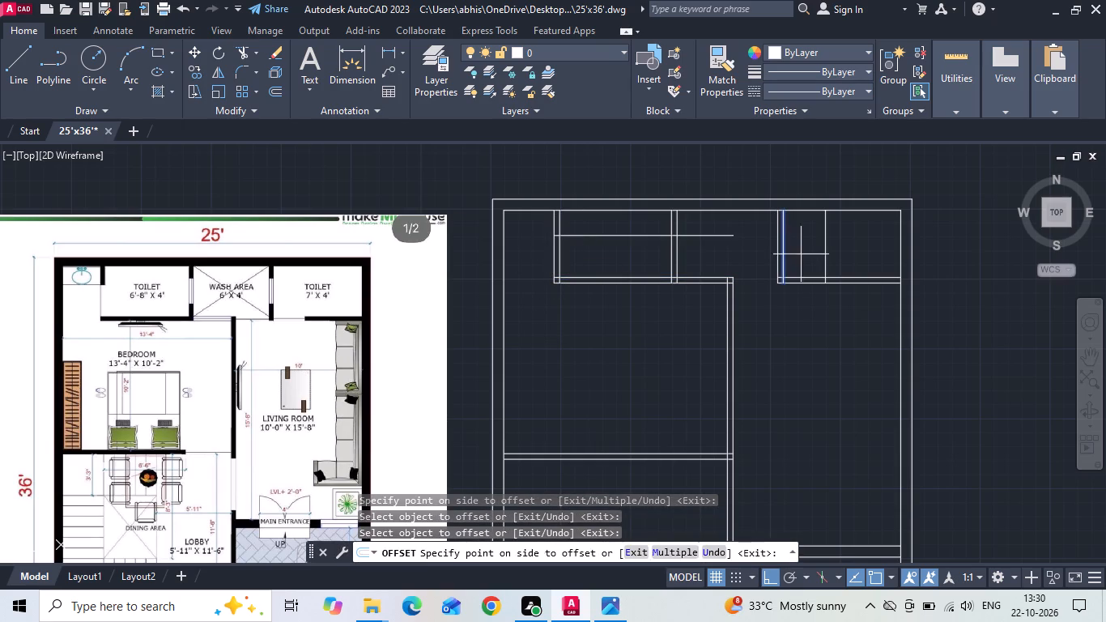
{"action": "left_click", "coordinate": [801, 254]}
{"action": "key", "text": "Escape"}
Trim the 7' toilet's lower wall to cut its door opening, and clean up the leftover lines at the wall junctions.
{"action": "type", "text": "tr"}
{"action": "key", "text": "space"}
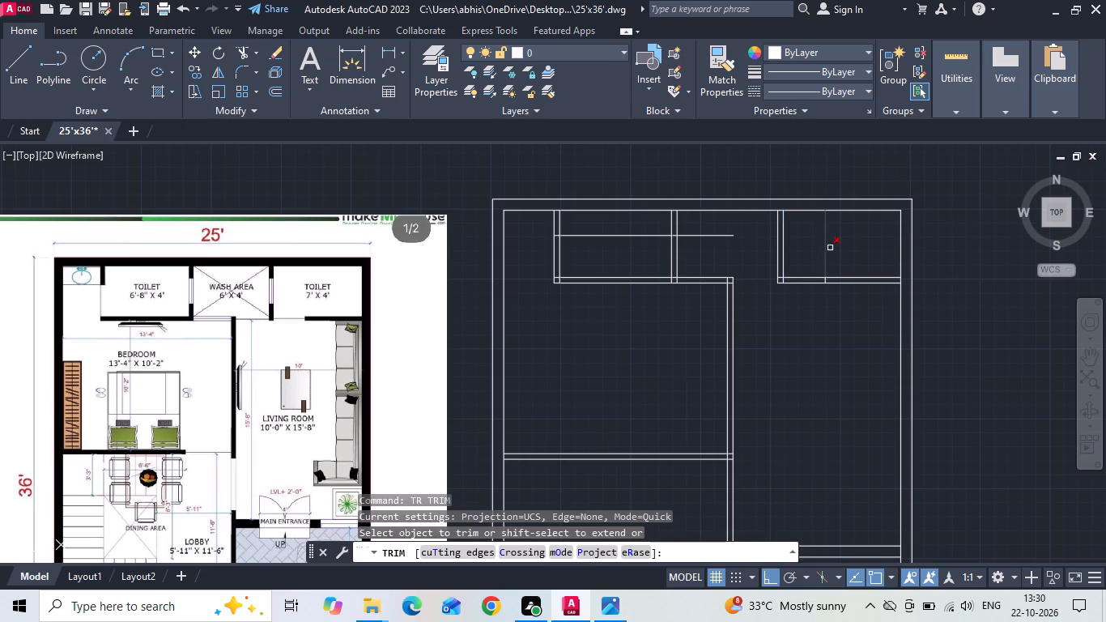
{"action": "left_click", "coordinate": [831, 245]}
{"action": "left_click", "coordinate": [802, 300]}
{"action": "scroll", "coordinate": [782, 276], "scroll_direction": "up", "scroll_amount": 3}
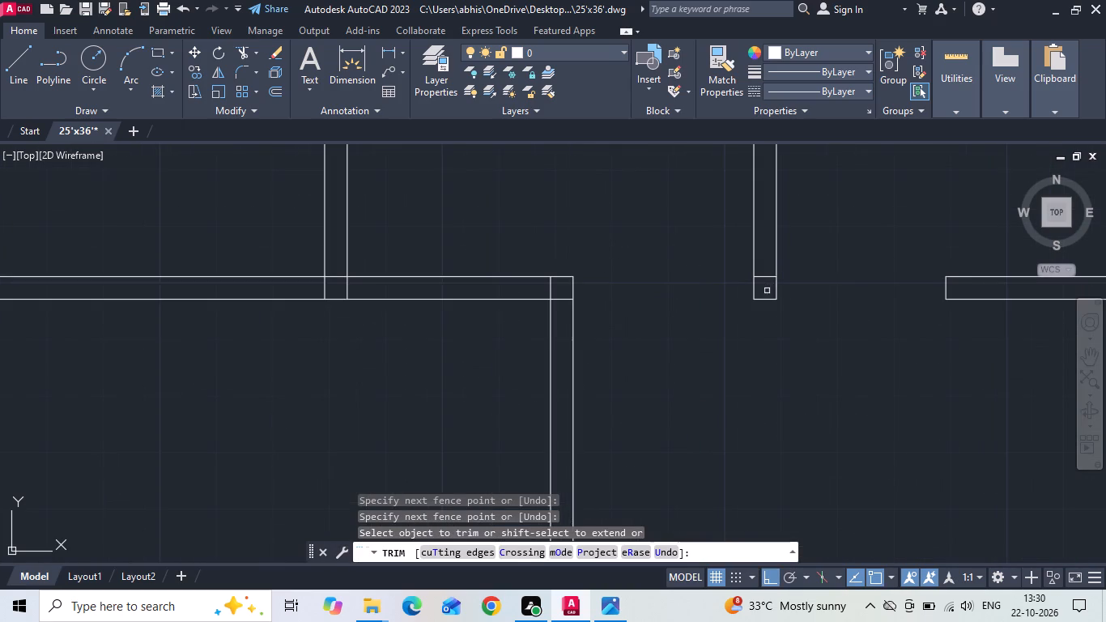
{"action": "left_click", "coordinate": [767, 291]}
{"action": "scroll", "coordinate": [767, 301], "scroll_direction": "down", "scroll_amount": 2}
{"action": "left_click", "coordinate": [765, 178]}
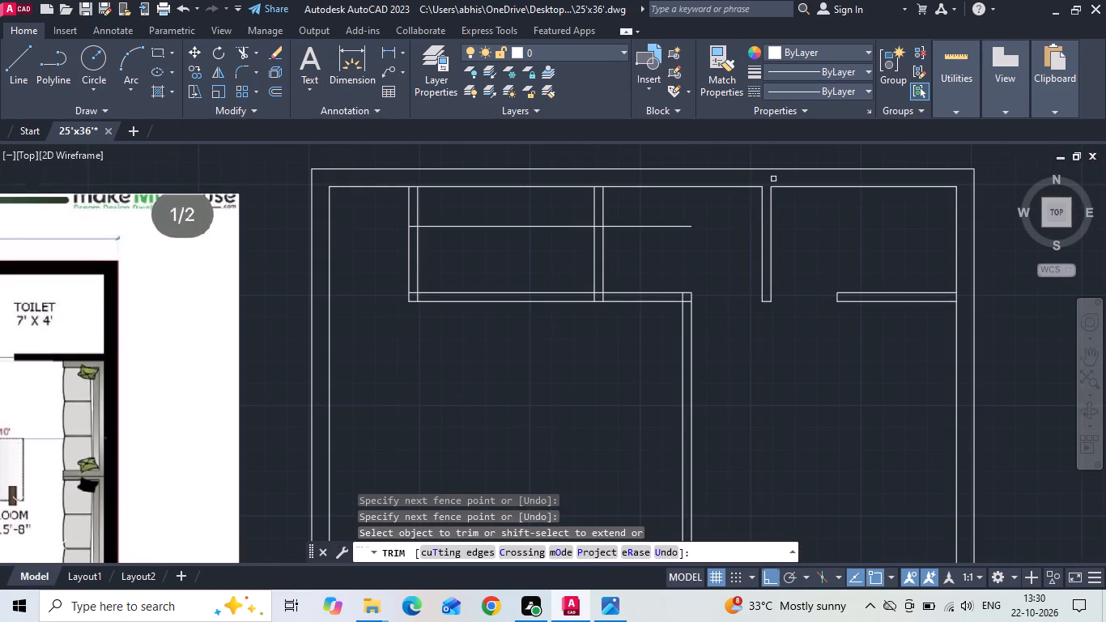
{"action": "left_click", "coordinate": [957, 296]}
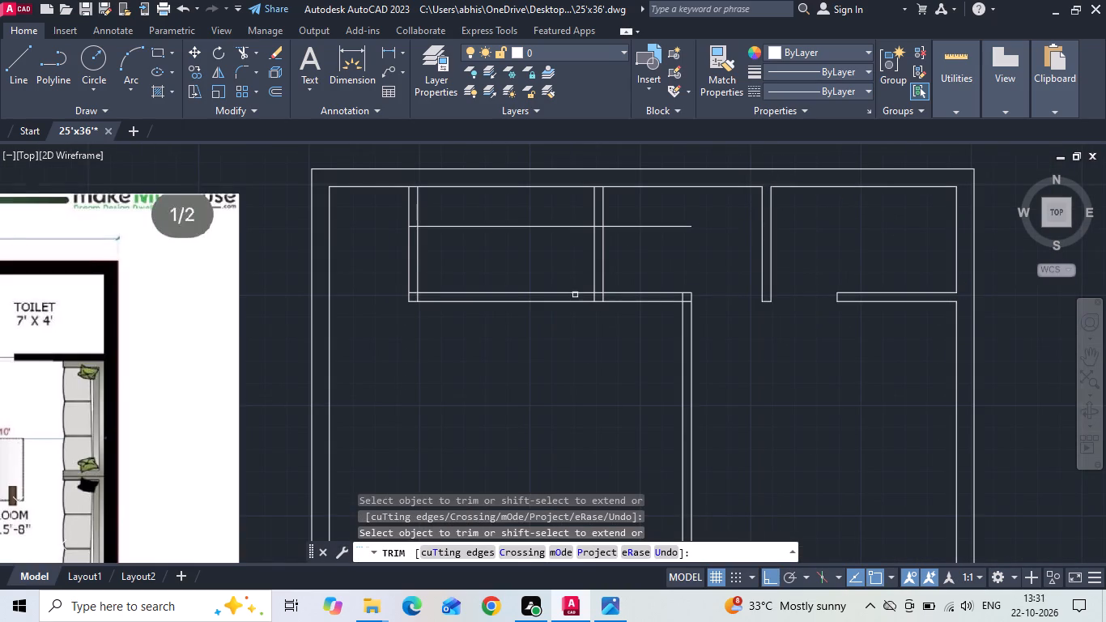
Trim the 6'-8" toilet's wall on the washbasin side to cut its door opening, and trim away the leftover marker line.
{"action": "left_click_drag", "start_coordinate": [336, 249], "coordinate": [356, 258]}
{"action": "left_click", "coordinate": [496, 252]}
{"action": "left_click_drag", "start_coordinate": [504, 216], "coordinate": [506, 224]}
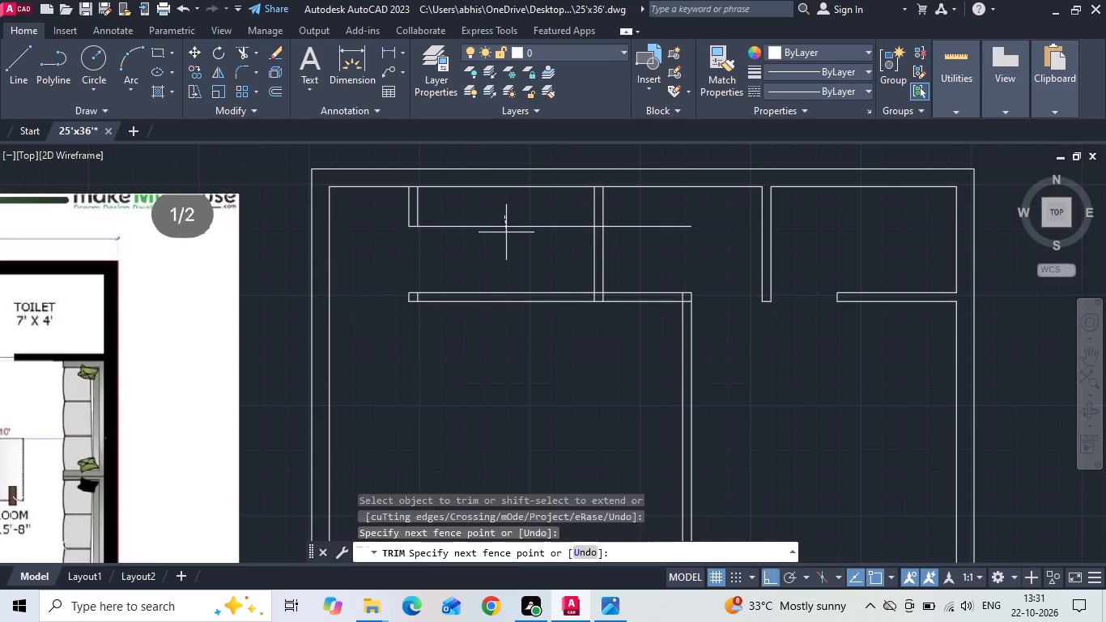
{"action": "left_click", "coordinate": [506, 240]}
{"action": "scroll", "coordinate": [590, 224], "scroll_direction": "up", "scroll_amount": 2}
{"action": "left_click", "coordinate": [612, 225]}
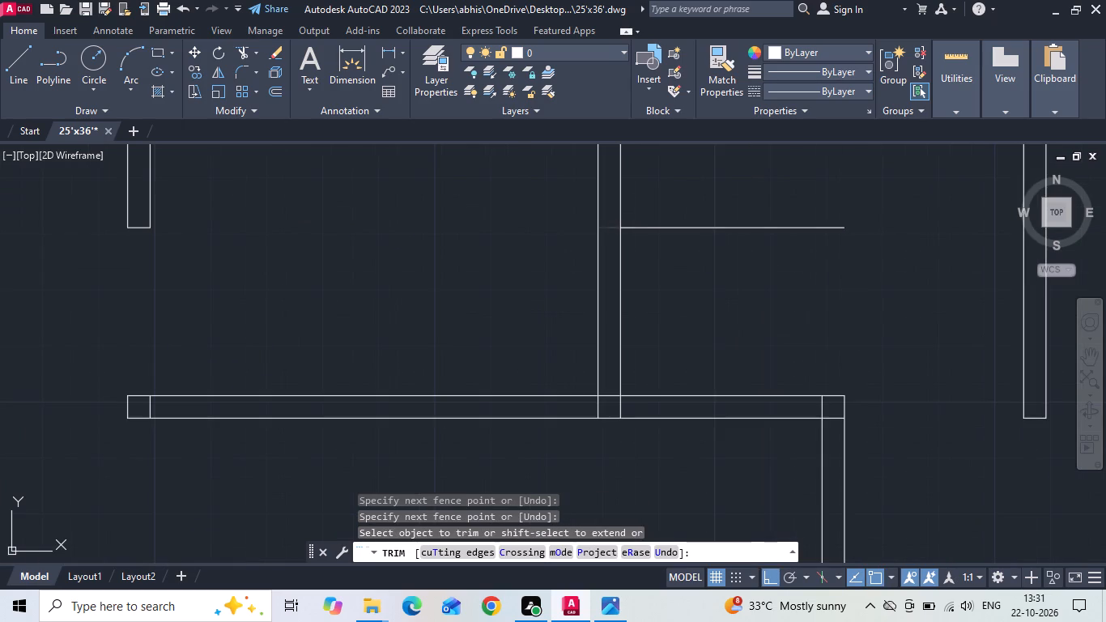
{"action": "left_click_drag", "start_coordinate": [653, 219], "coordinate": [655, 276]}
Trim the leftover lines where the 6'-8" toilet's walls meet each other, the rear outer wall and the bedroom–living room wall.
{"action": "scroll", "coordinate": [657, 289], "scroll_direction": "down", "scroll_amount": 1}
{"action": "scroll", "coordinate": [602, 378], "scroll_direction": "up", "scroll_amount": 1}
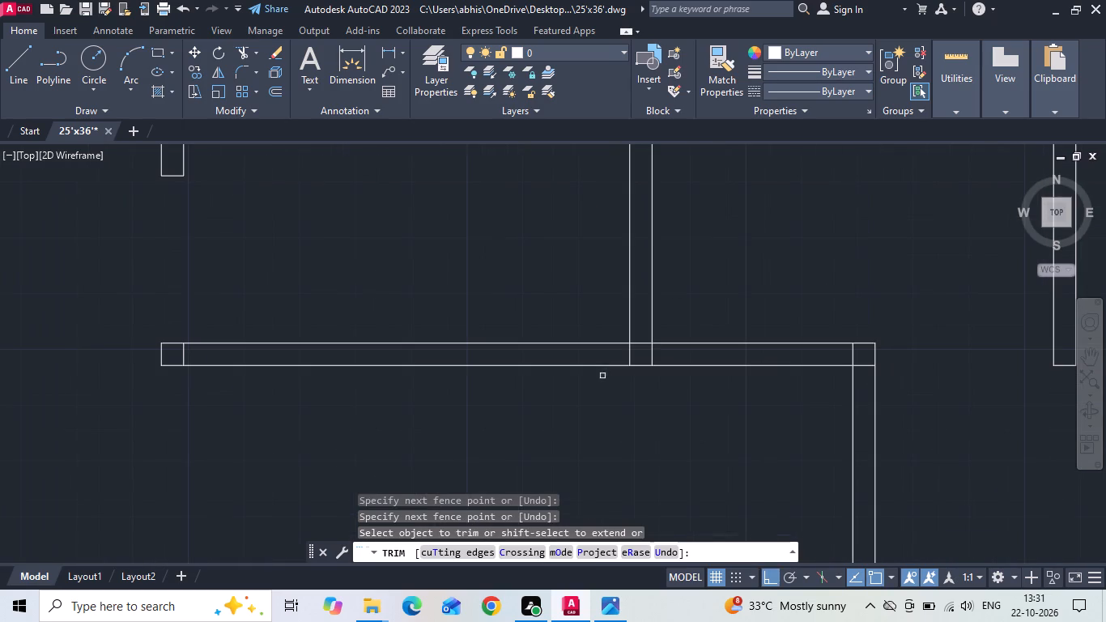
{"action": "left_click", "coordinate": [644, 342]}
{"action": "left_click", "coordinate": [639, 352]}
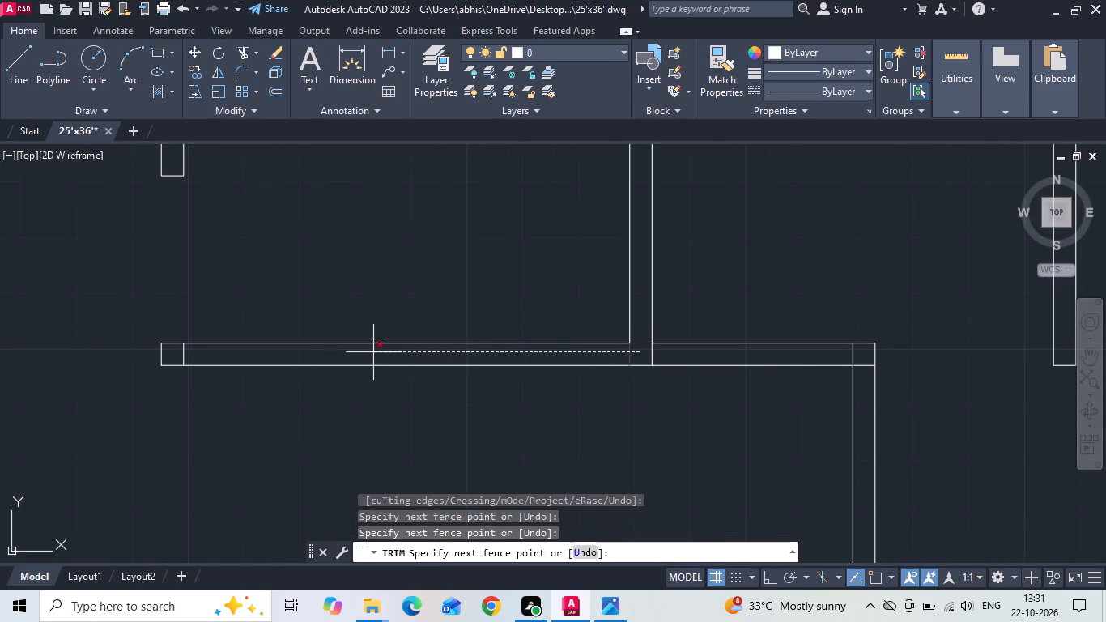
{"action": "left_click", "coordinate": [170, 354]}
{"action": "scroll", "coordinate": [465, 415], "scroll_direction": "down", "scroll_amount": 2}
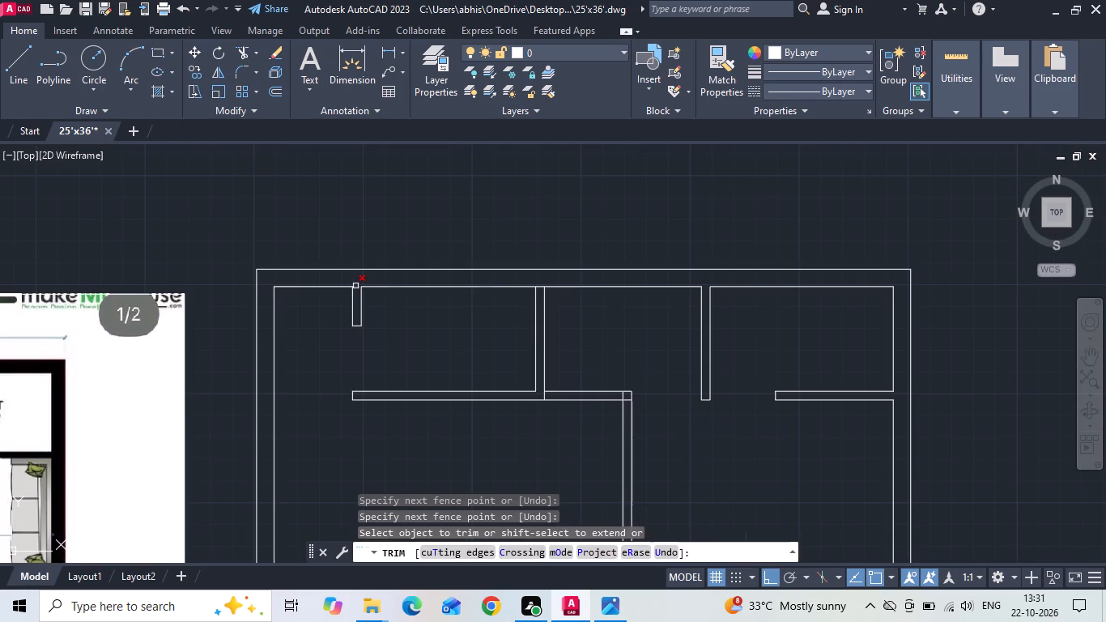
{"action": "left_click", "coordinate": [355, 286]}
{"action": "key", "text": "ctrl+z"}
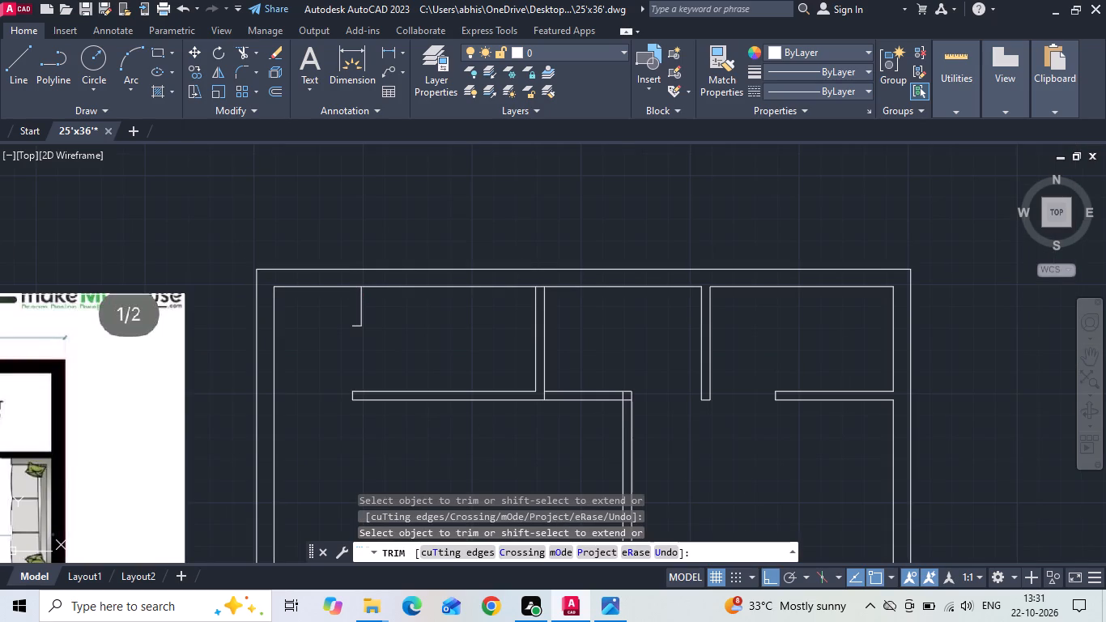
{"action": "scroll", "coordinate": [481, 377], "scroll_direction": "down", "scroll_amount": 2}
{"action": "scroll", "coordinate": [361, 270], "scroll_direction": "up", "scroll_amount": 1}
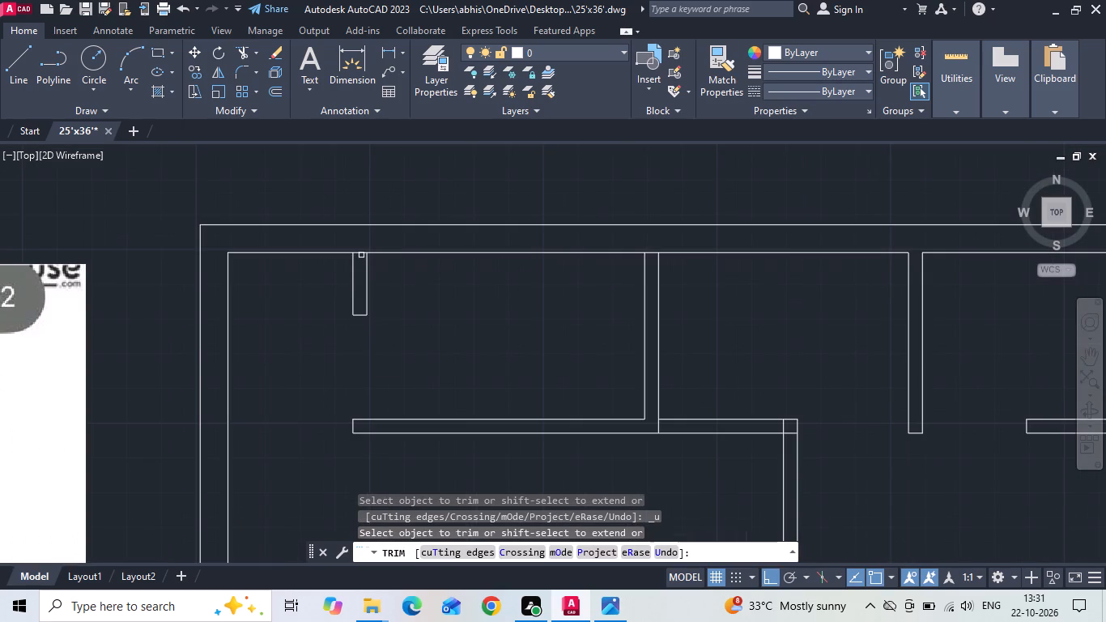
{"action": "left_click", "coordinate": [361, 254]}
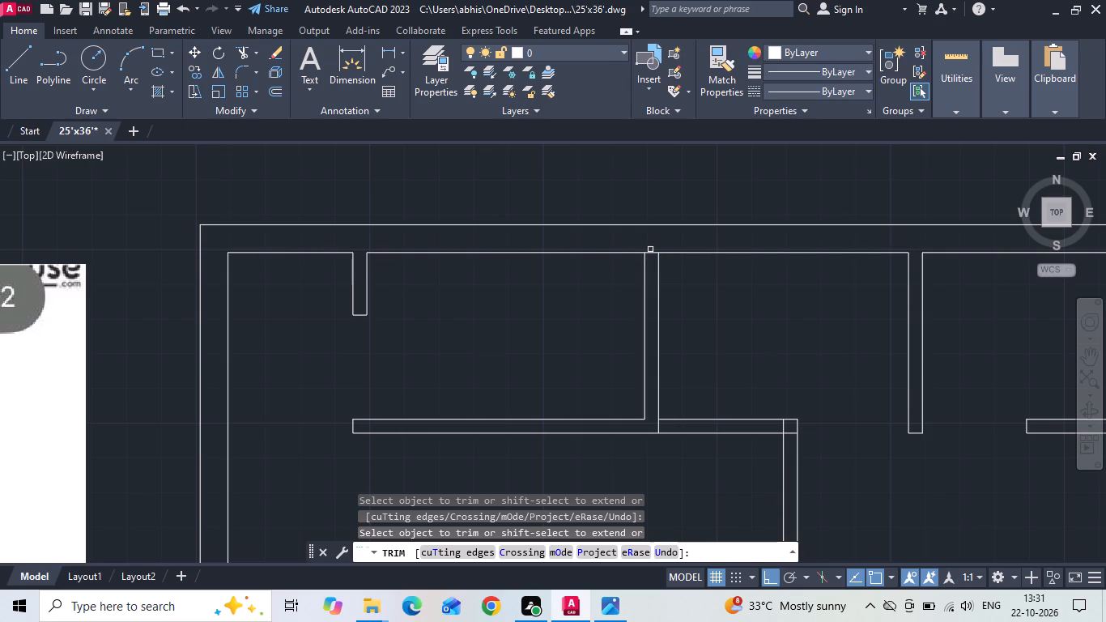
{"action": "left_click", "coordinate": [651, 252]}
{"action": "scroll", "coordinate": [484, 295], "scroll_direction": "down", "scroll_amount": 2}
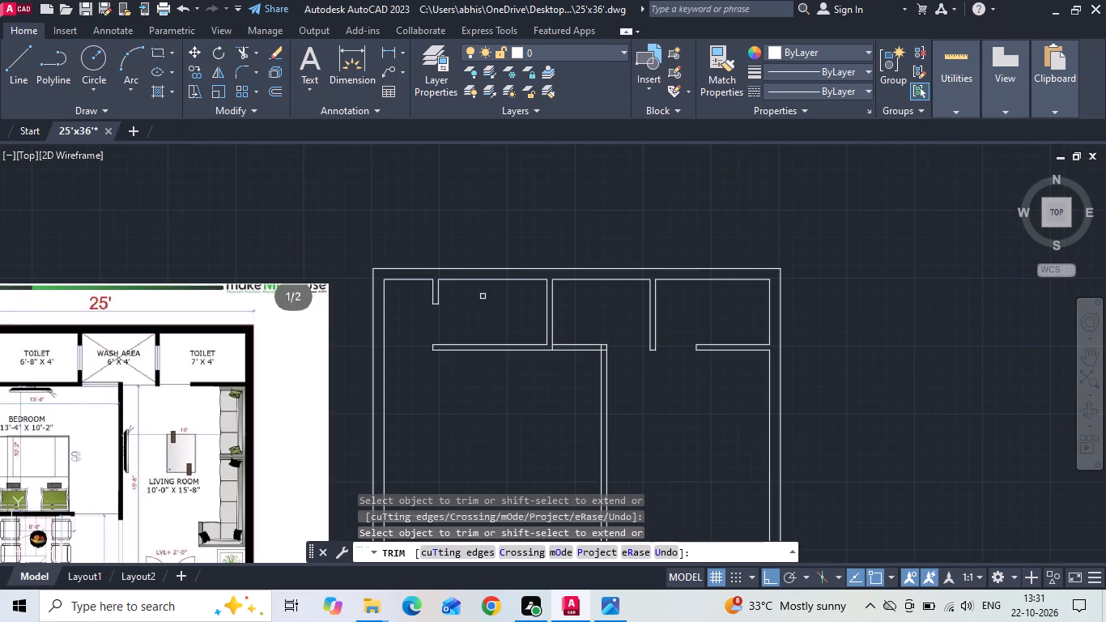
{"action": "scroll", "coordinate": [609, 369], "scroll_direction": "up", "scroll_amount": 2}
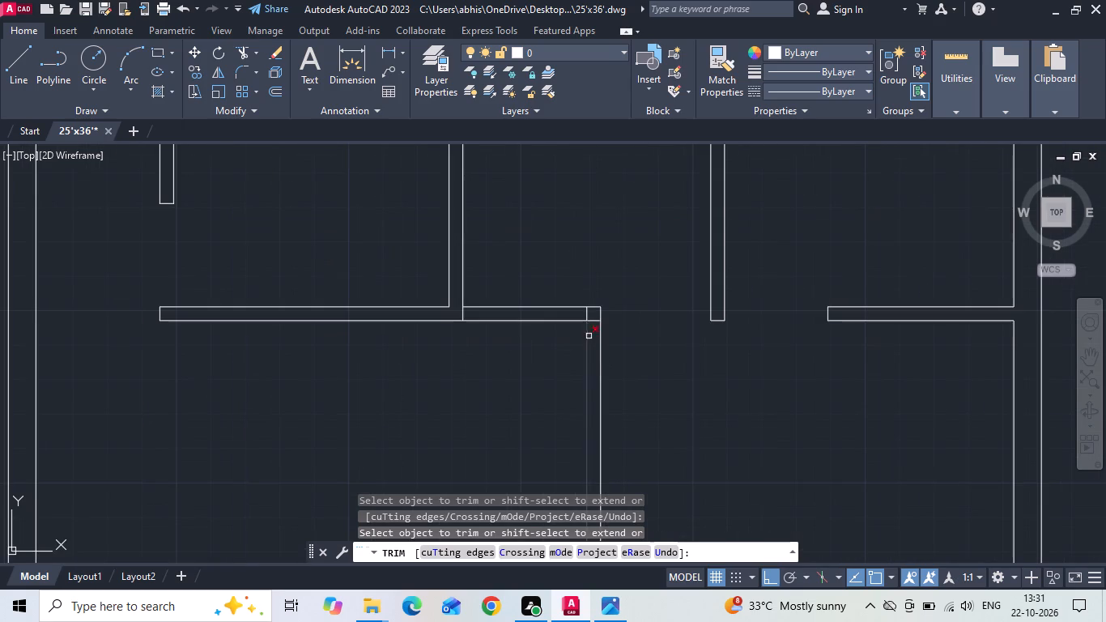
{"action": "left_click", "coordinate": [592, 321]}
{"action": "scroll", "coordinate": [620, 258], "scroll_direction": "down", "scroll_amount": 2}
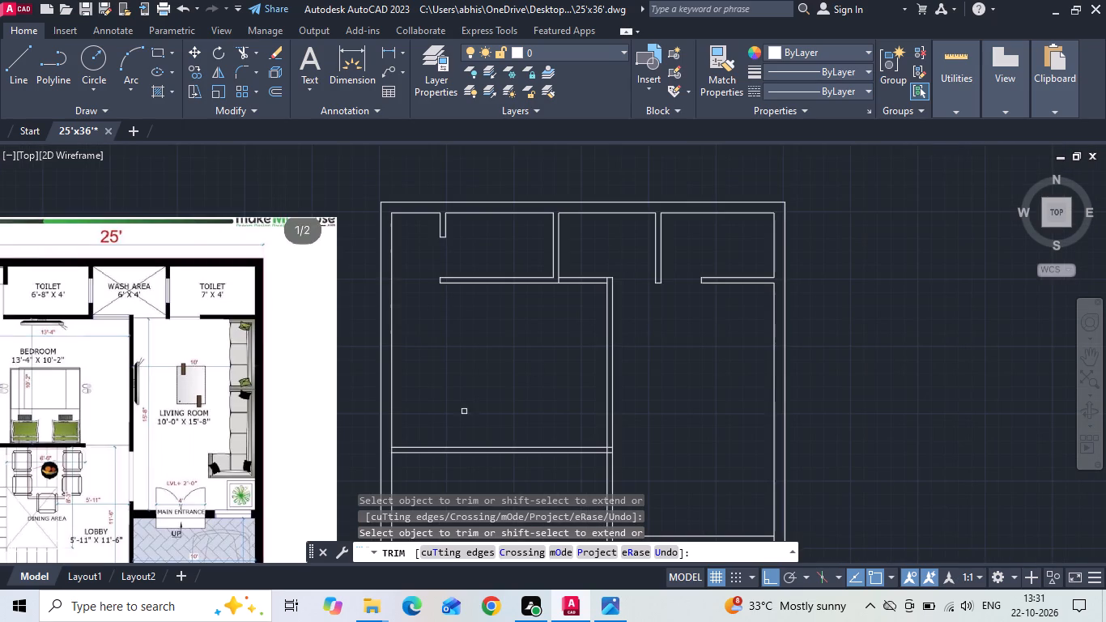
Trim the wall lines crossing the junctions of the bedroom's lower wall and the living room–parking wall.
{"action": "middle_click_drag", "start_coordinate": [466, 403], "coordinate": [545, 336]}
{"action": "scroll", "coordinate": [470, 386], "scroll_direction": "up", "scroll_amount": 3}
{"action": "left_click", "coordinate": [466, 386]}
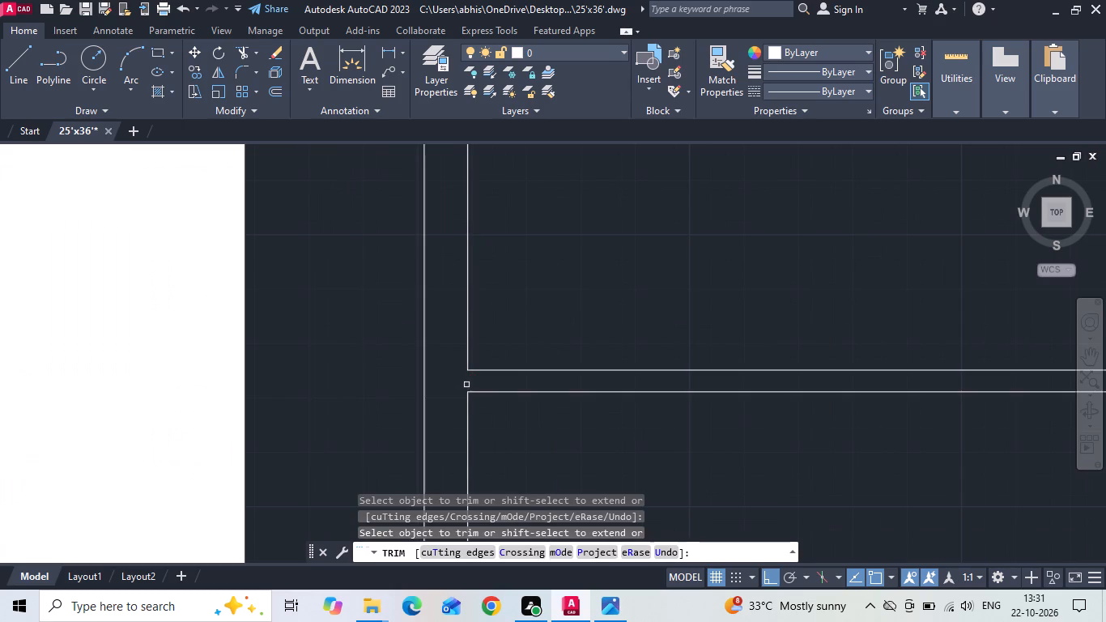
{"action": "scroll", "coordinate": [466, 385], "scroll_direction": "down", "scroll_amount": 3}
{"action": "middle_click_drag", "start_coordinate": [608, 442], "coordinate": [598, 411]}
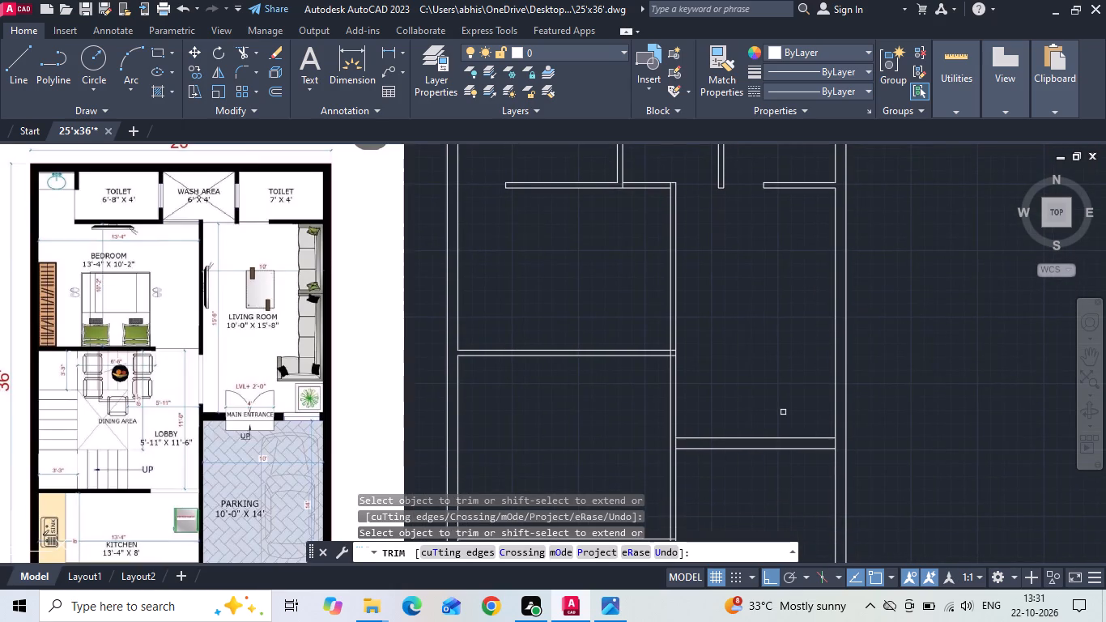
{"action": "middle_click_drag", "start_coordinate": [784, 411], "coordinate": [777, 358]}
{"action": "middle_click_drag", "start_coordinate": [818, 420], "coordinate": [809, 383]}
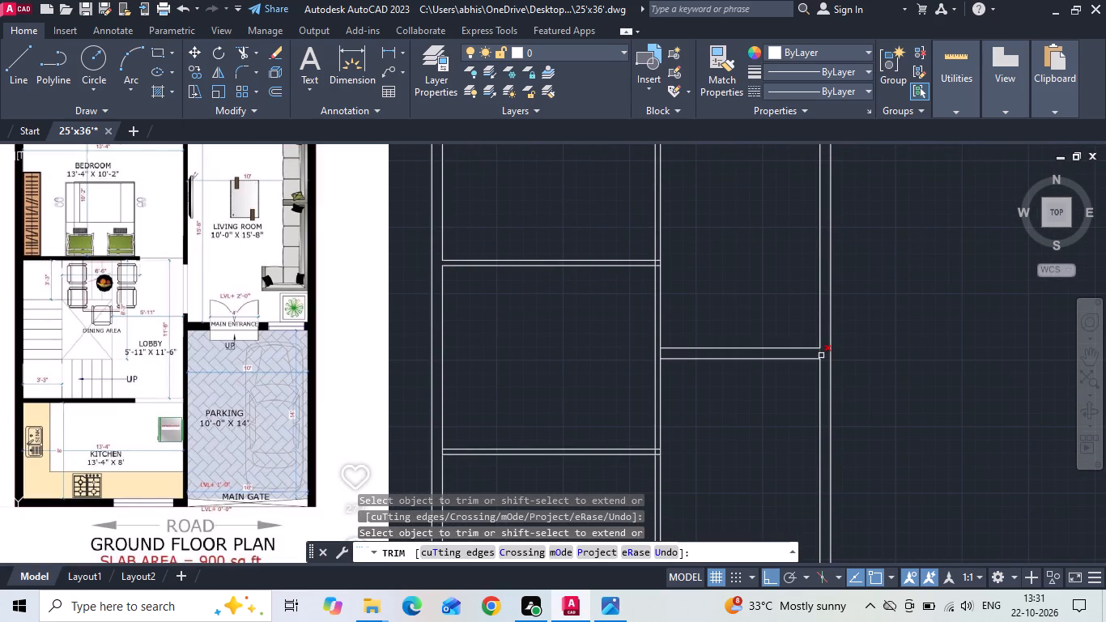
{"action": "left_click", "coordinate": [821, 354]}
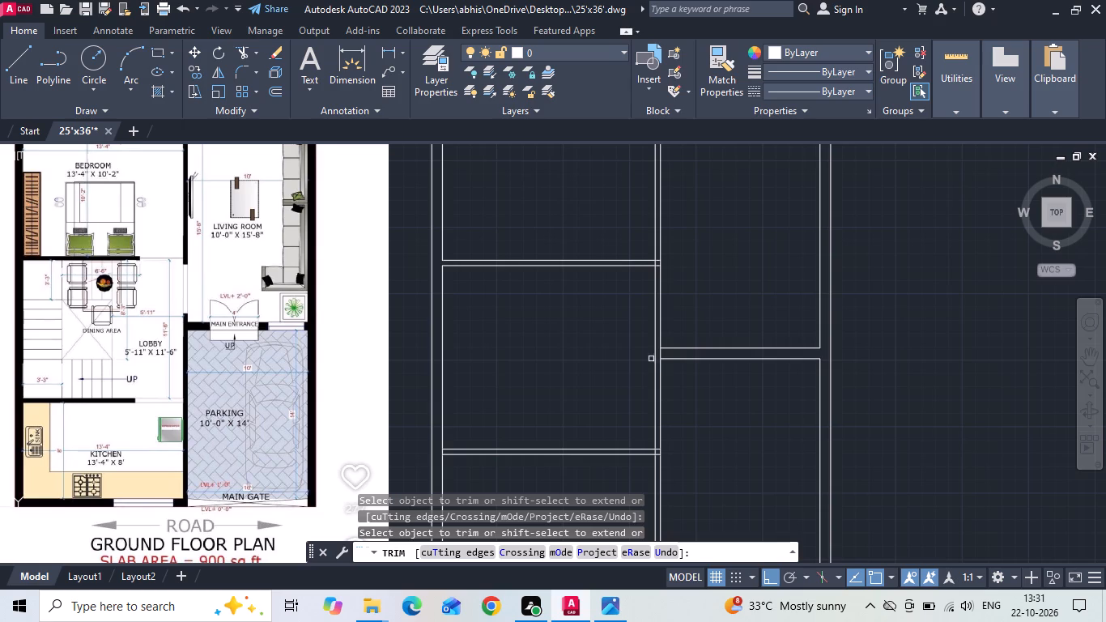
{"action": "left_click", "coordinate": [660, 355]}
Trim the leftover lines where the kitchen's upper wall meets the outer wall and at the kitchen's lower corner beside the parking.
{"action": "middle_click_drag", "start_coordinate": [623, 401], "coordinate": [666, 309]}
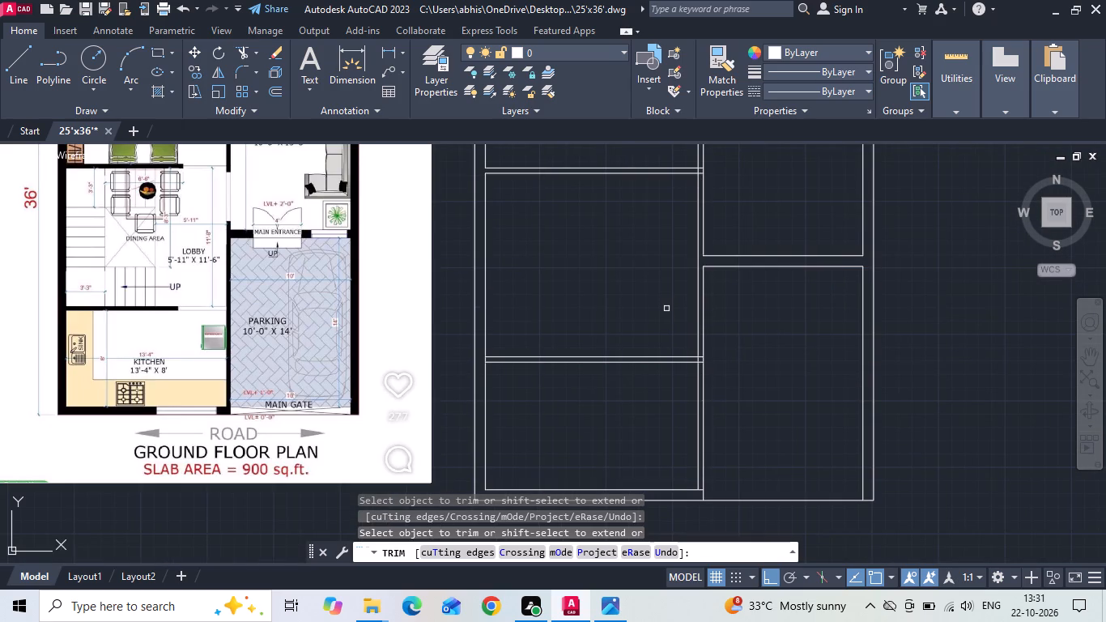
{"action": "scroll", "coordinate": [530, 383], "scroll_direction": "up", "scroll_amount": 2}
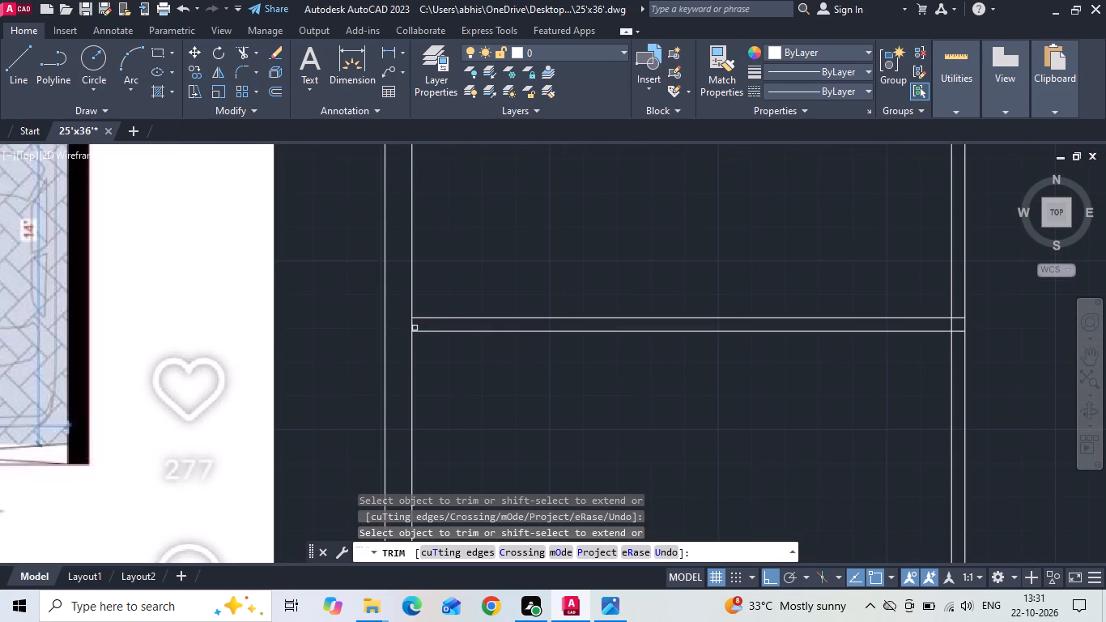
{"action": "left_click", "coordinate": [414, 326]}
{"action": "scroll", "coordinate": [606, 243], "scroll_direction": "down", "scroll_amount": 2}
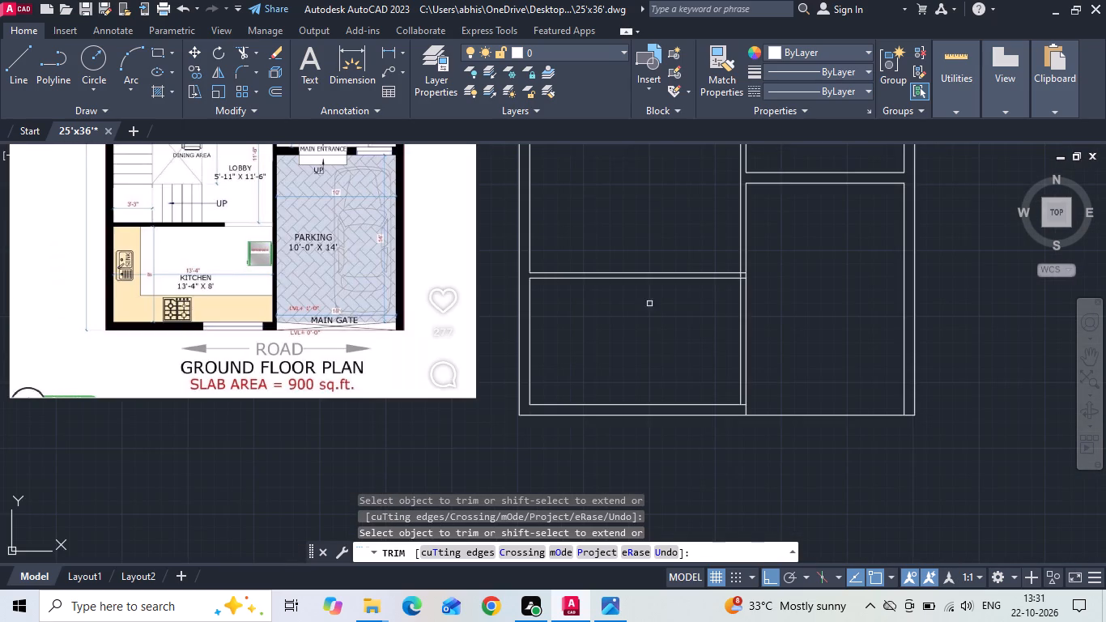
{"action": "scroll", "coordinate": [760, 416], "scroll_direction": "up", "scroll_amount": 3}
{"action": "left_click", "coordinate": [686, 375]}
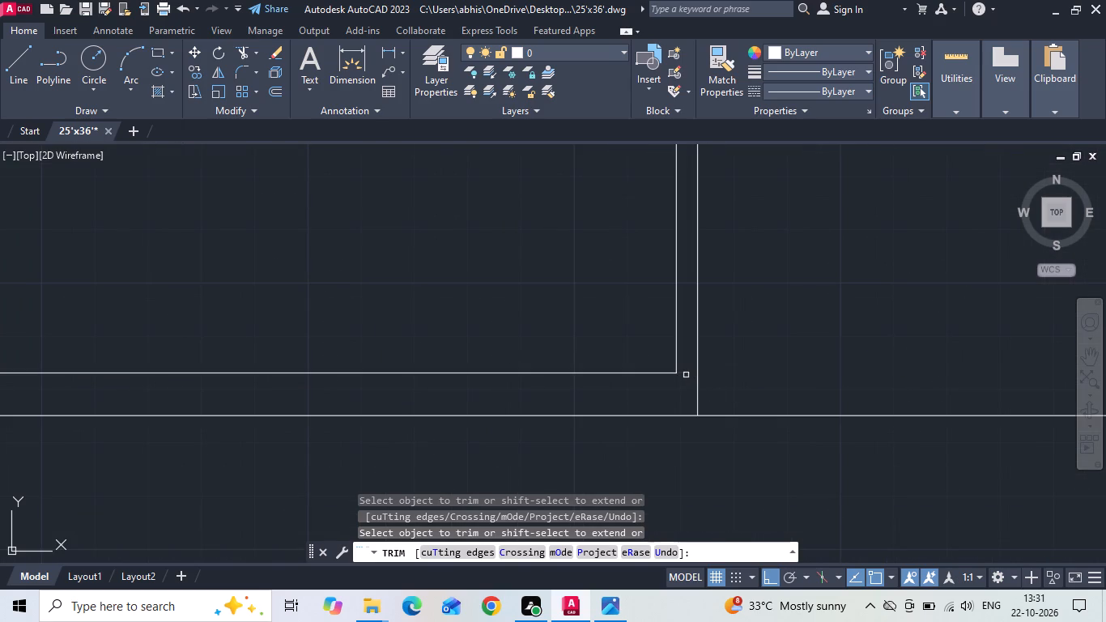
{"action": "scroll", "coordinate": [691, 390], "scroll_direction": "down", "scroll_amount": 3}
{"action": "key", "text": "Escape"}
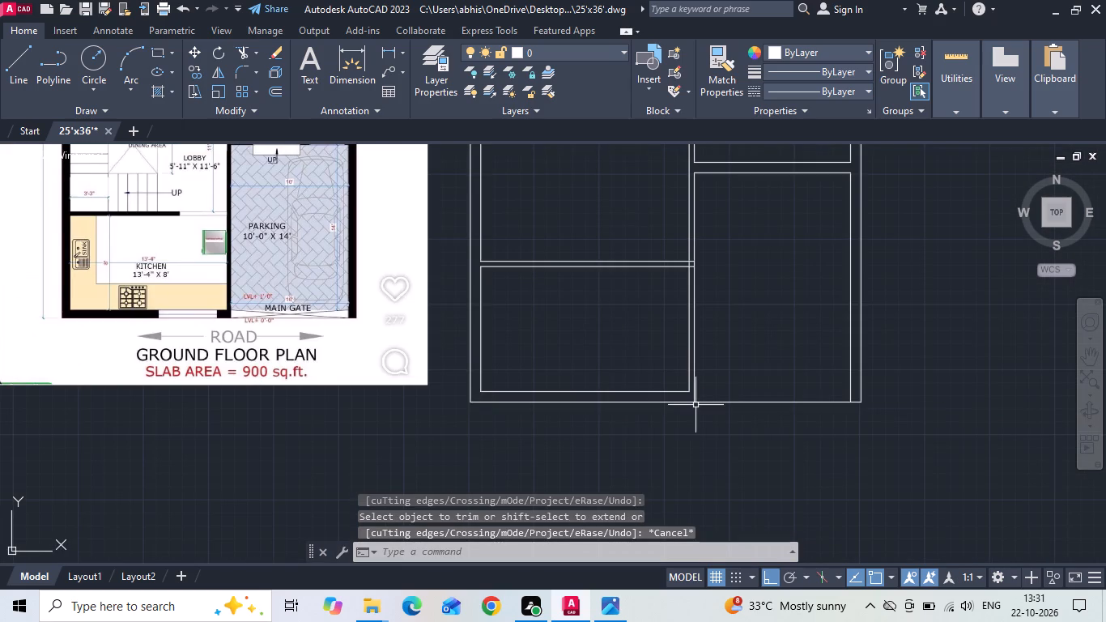
Save the drawing.
{"action": "key", "text": "ctrl+s"}
{"action": "key", "text": "ctrl+s"}
{"action": "key", "text": "ctrl+s"}
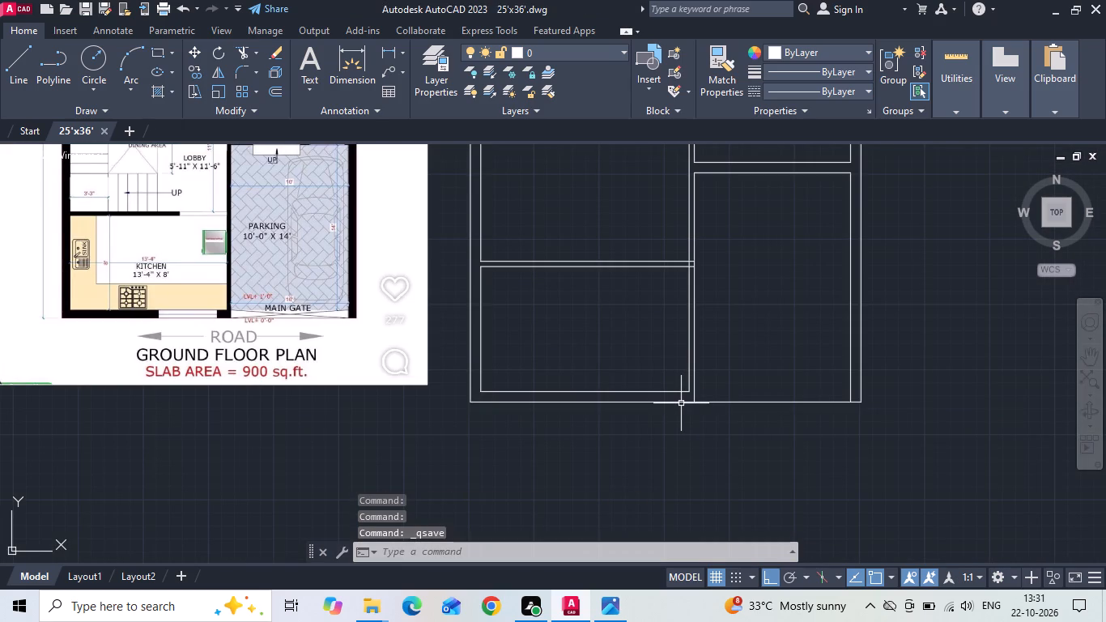
Copy the outer wall's inner line beside the dining area 3'3" into the room to mark the staircase width.
{"action": "middle_click_drag", "start_coordinate": [602, 340], "coordinate": [666, 520]}
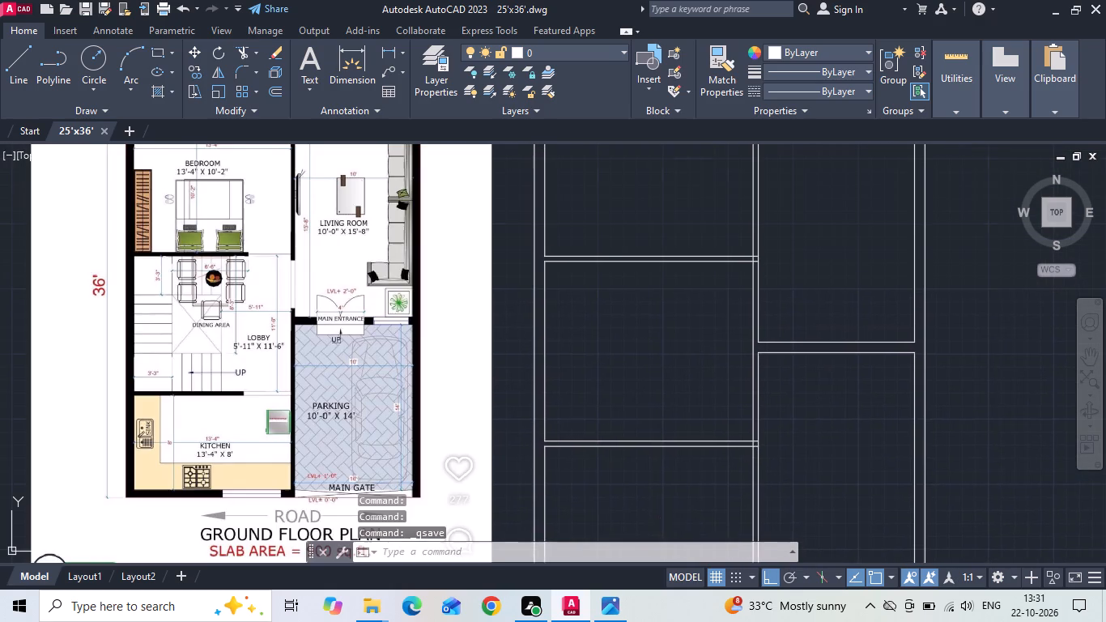
{"action": "left_click", "coordinate": [545, 324]}
{"action": "right_click", "coordinate": [547, 322]}
{"action": "left_click", "coordinate": [584, 313]}
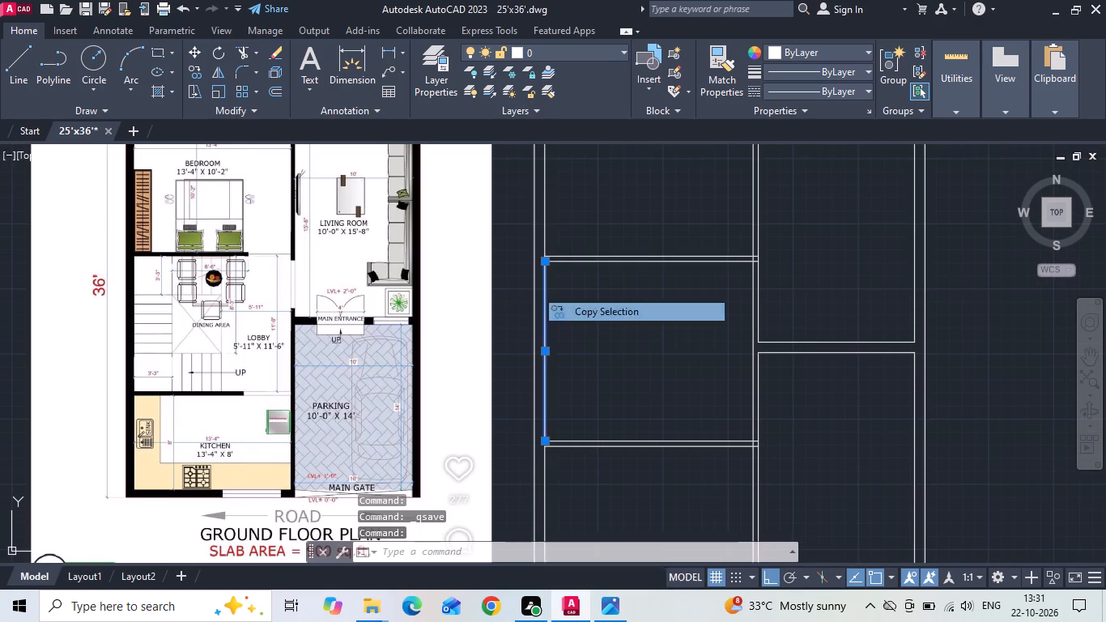
{"action": "left_click_drag", "start_coordinate": [674, 328], "coordinate": [686, 327]}
{"action": "type", "text": "3'3"}
{"action": "key", "text": "Return"}
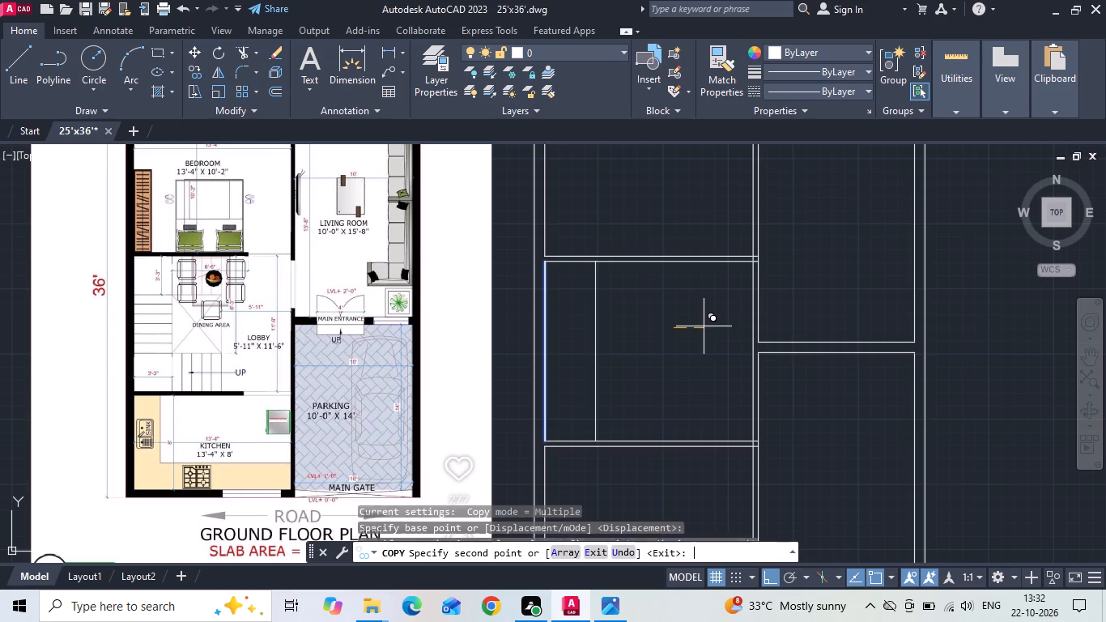
{"action": "key", "text": "Escape"}
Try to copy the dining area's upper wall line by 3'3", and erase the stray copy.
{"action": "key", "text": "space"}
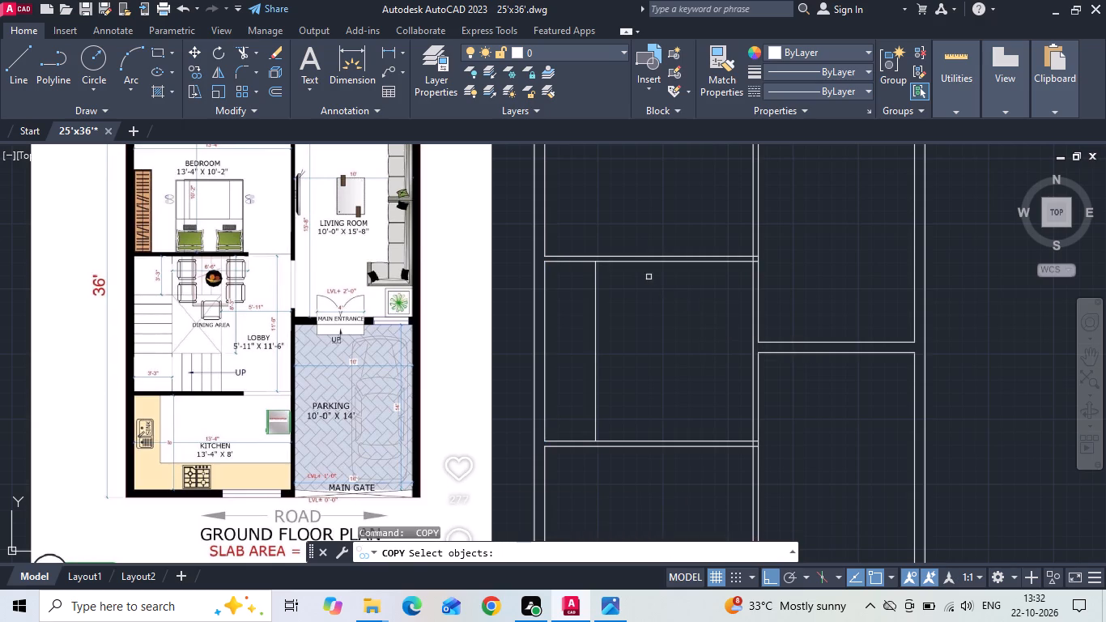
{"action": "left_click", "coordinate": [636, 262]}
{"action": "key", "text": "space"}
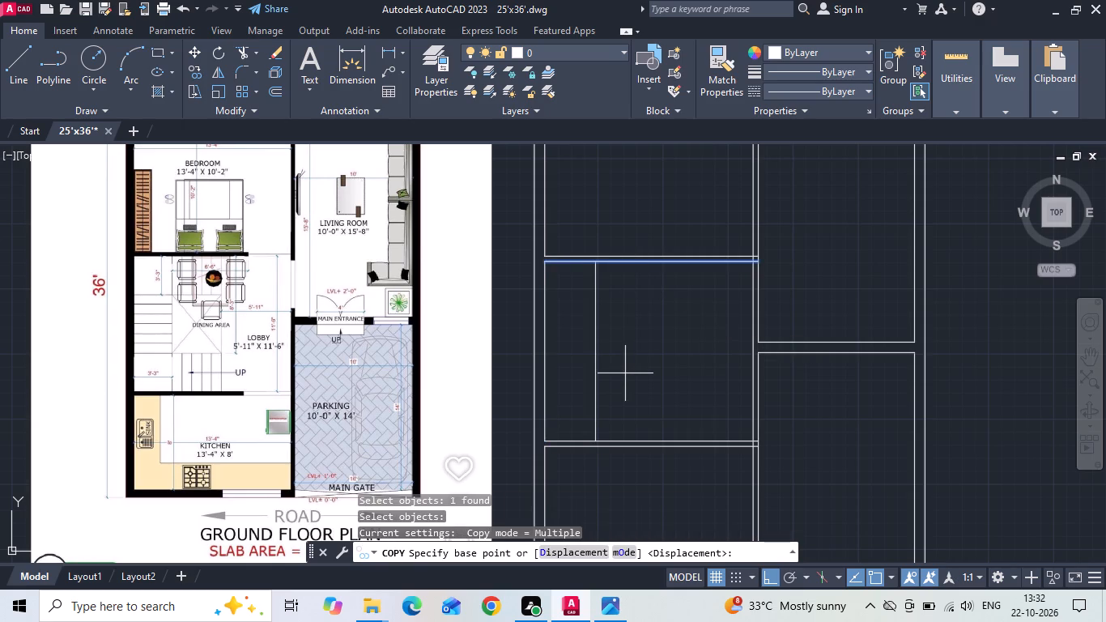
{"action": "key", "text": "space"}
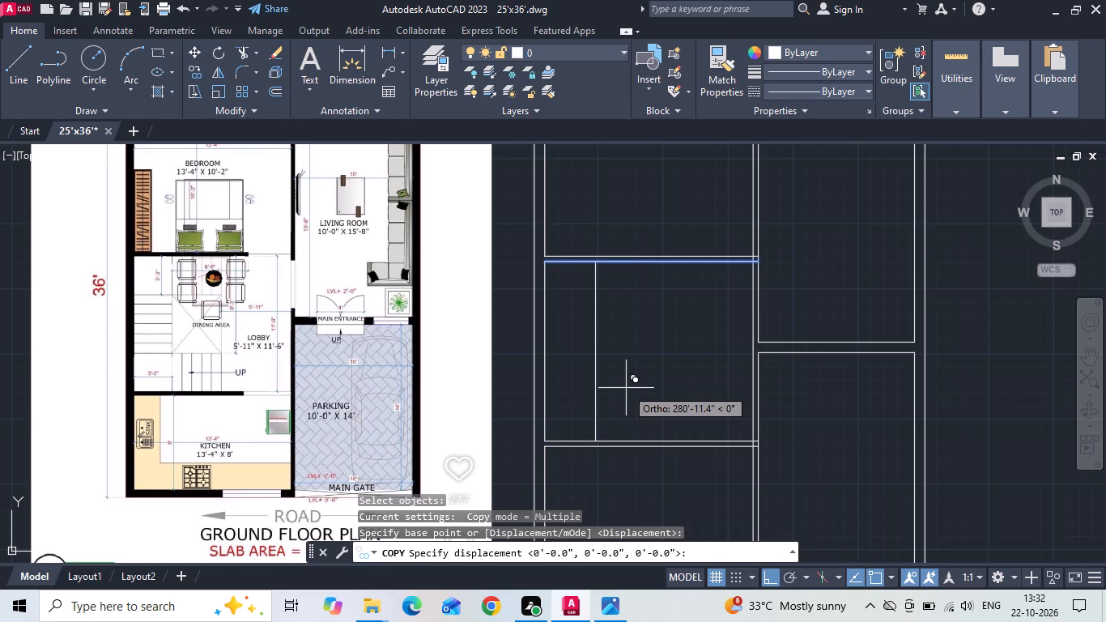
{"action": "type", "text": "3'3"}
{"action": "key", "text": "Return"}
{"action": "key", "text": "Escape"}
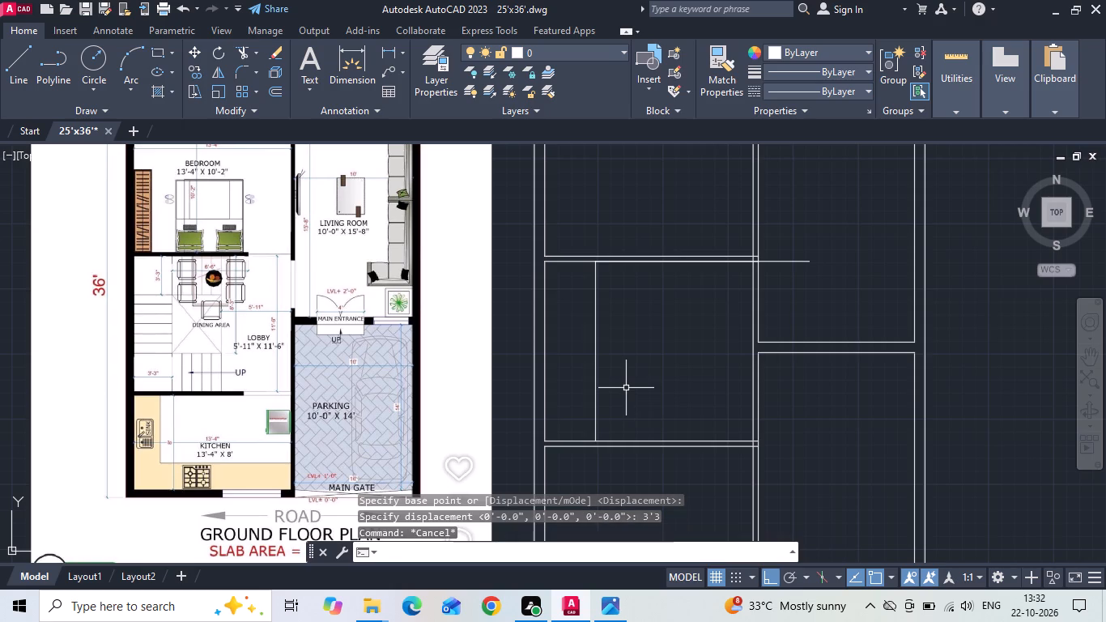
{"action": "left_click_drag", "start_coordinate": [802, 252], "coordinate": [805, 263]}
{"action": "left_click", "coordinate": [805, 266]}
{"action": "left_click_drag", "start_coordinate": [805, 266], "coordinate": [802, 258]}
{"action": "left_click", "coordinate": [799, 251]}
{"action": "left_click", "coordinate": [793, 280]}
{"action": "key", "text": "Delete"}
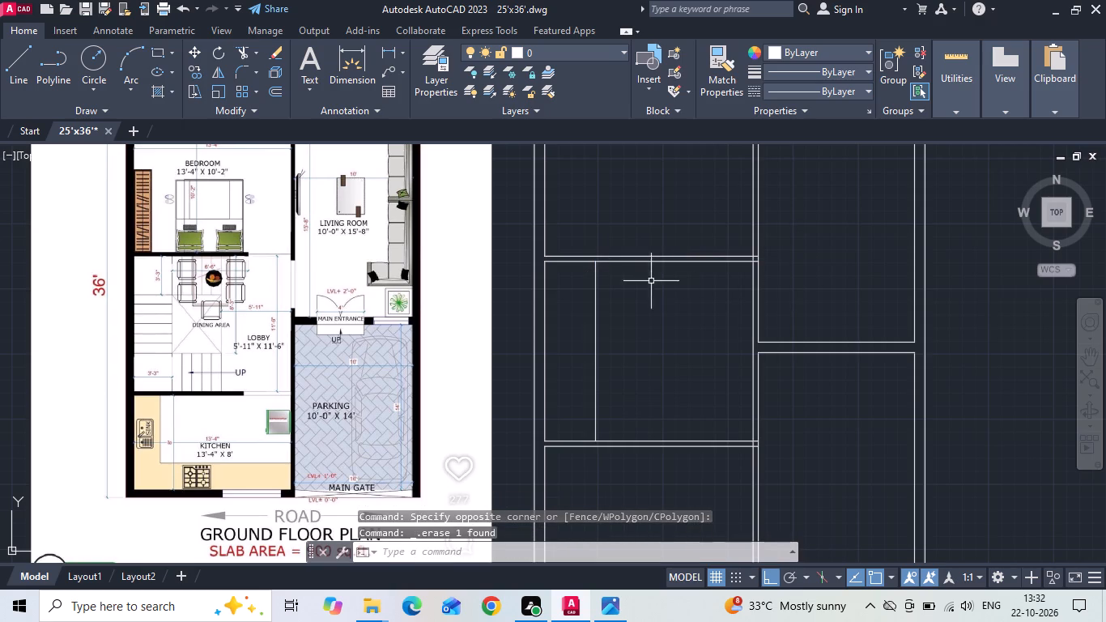
Offset the upper and lower wall lines of the dining and lobby area inward by 3'3".
{"action": "type", "text": "o 3'3"}
{"action": "key", "text": "space"}
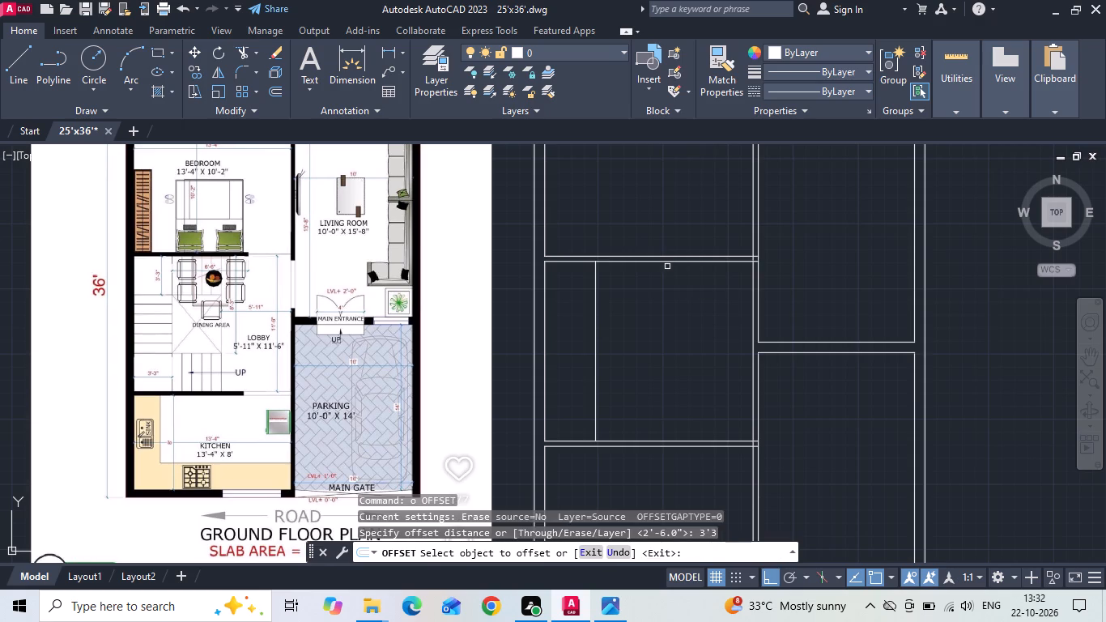
{"action": "left_click", "coordinate": [666, 263]}
{"action": "left_click_drag", "start_coordinate": [649, 344], "coordinate": [649, 351]}
{"action": "left_click_drag", "start_coordinate": [636, 442], "coordinate": [636, 432]}
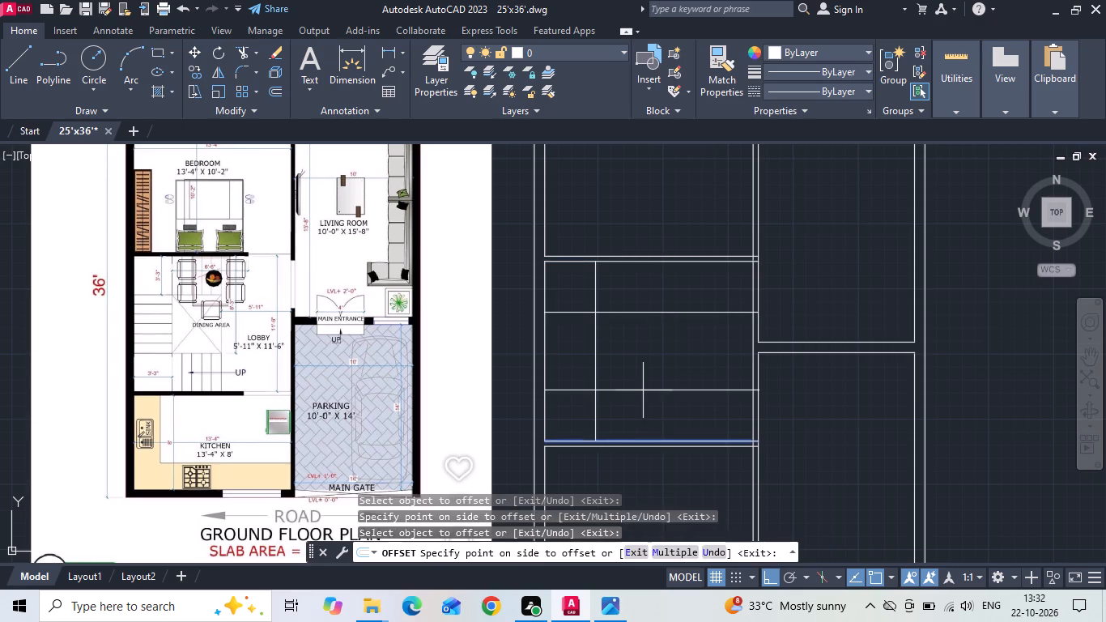
{"action": "left_click", "coordinate": [643, 390]}
{"action": "key", "text": "Escape"}
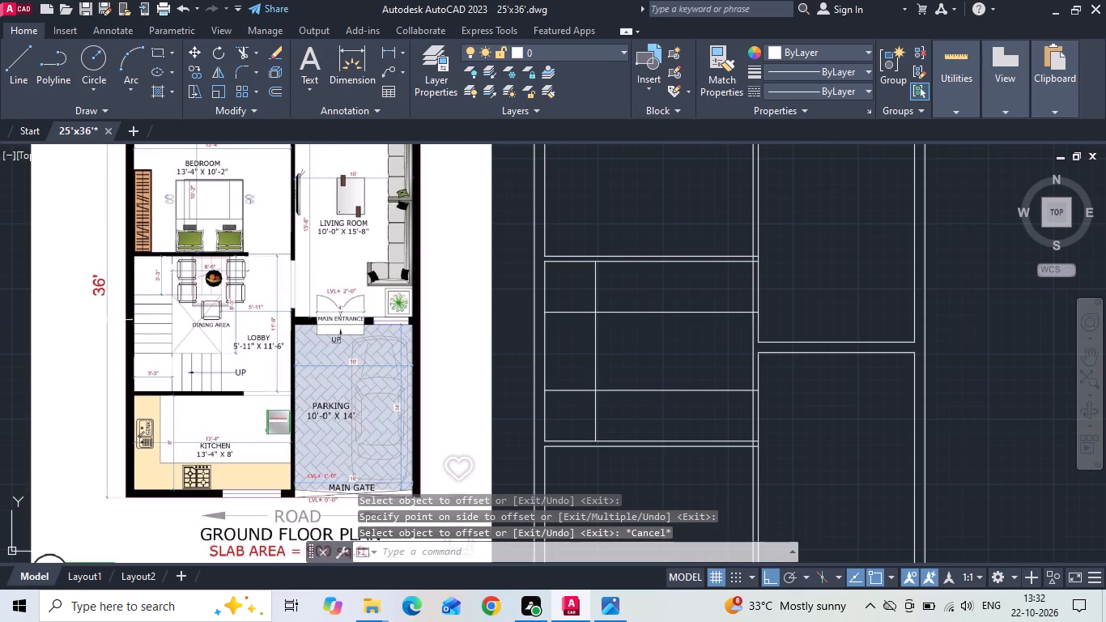
Offset the 3'3" staircase line by 6'6" toward the lobby in the dining area.
{"action": "scroll", "coordinate": [104, 317], "scroll_direction": "up", "scroll_amount": 1}
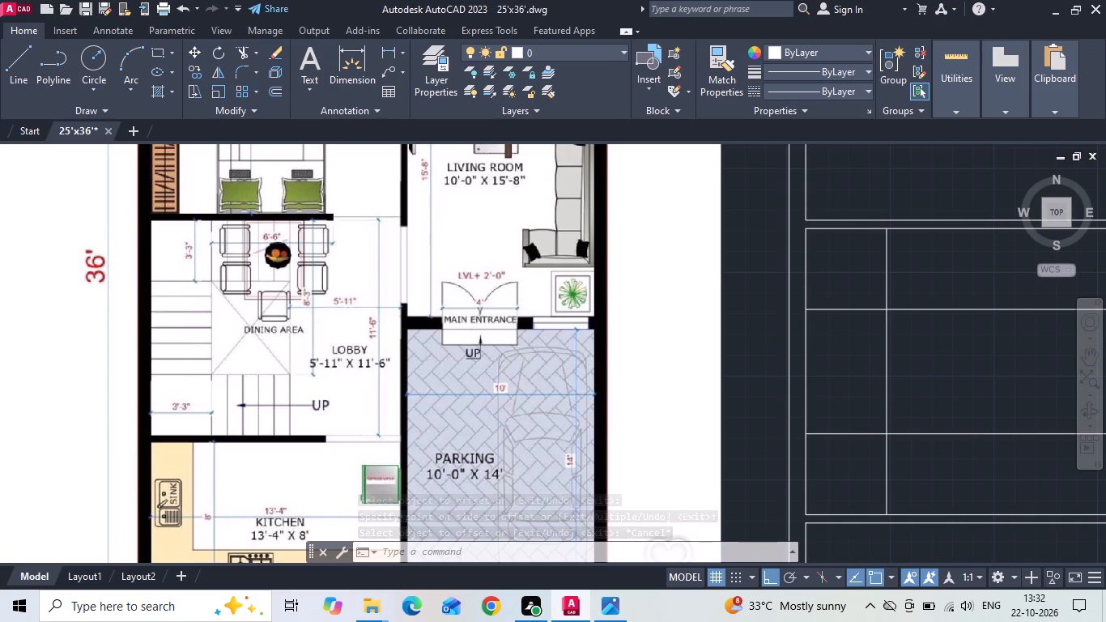
{"action": "middle_click_drag", "start_coordinate": [432, 302], "coordinate": [232, 374]}
{"action": "type", "text": "o 6'"}
{"action": "type", "text": "6"}
{"action": "key", "text": "space"}
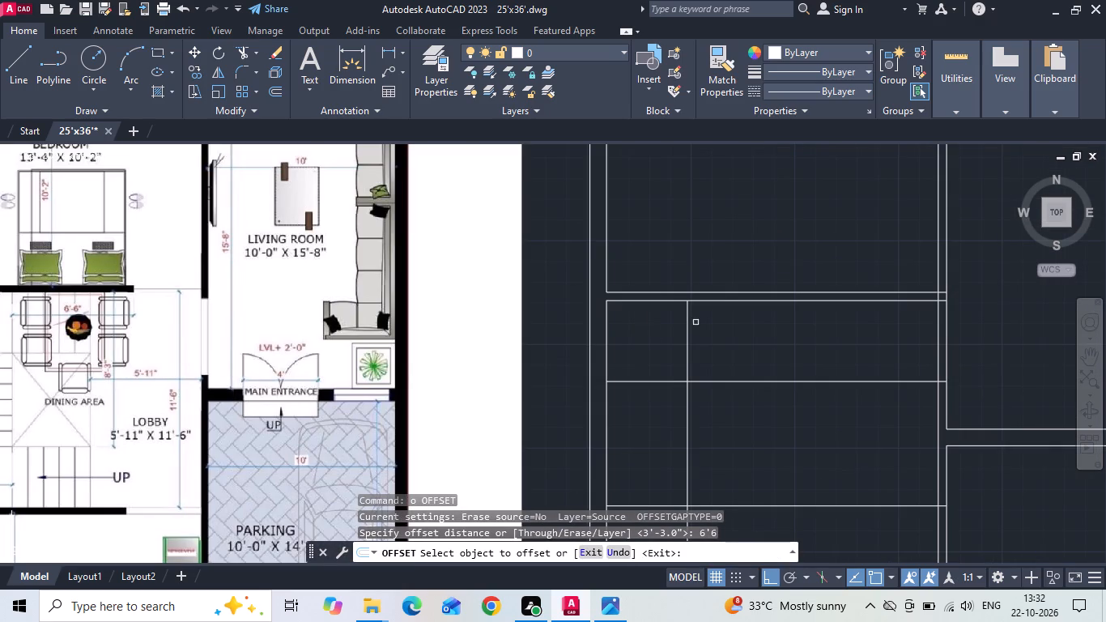
{"action": "left_click_drag", "start_coordinate": [684, 333], "coordinate": [725, 326]}
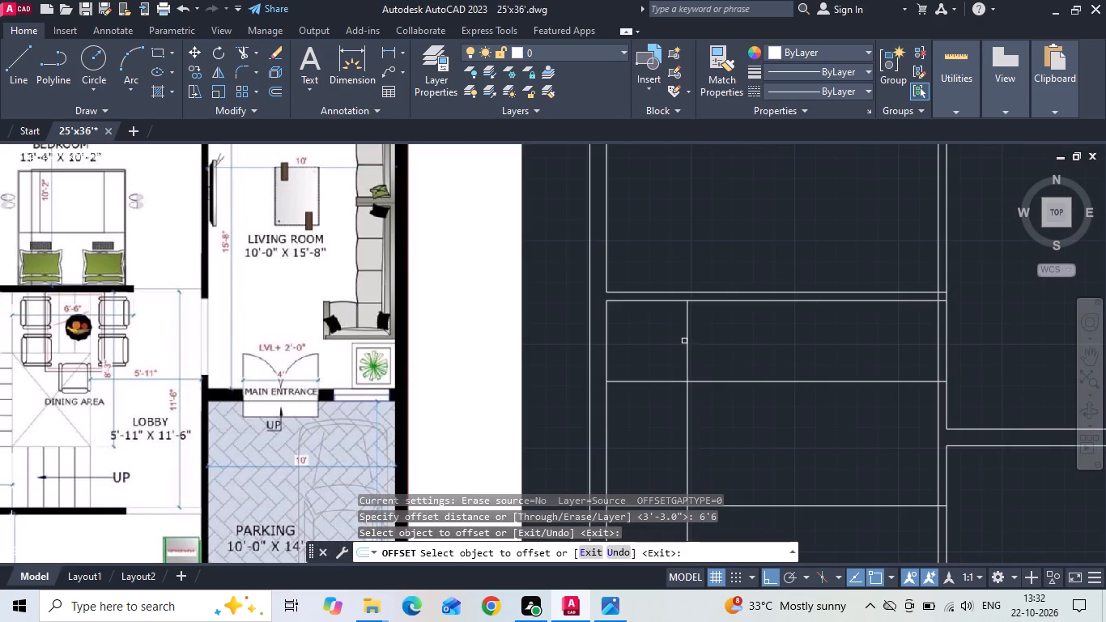
{"action": "left_click", "coordinate": [686, 341]}
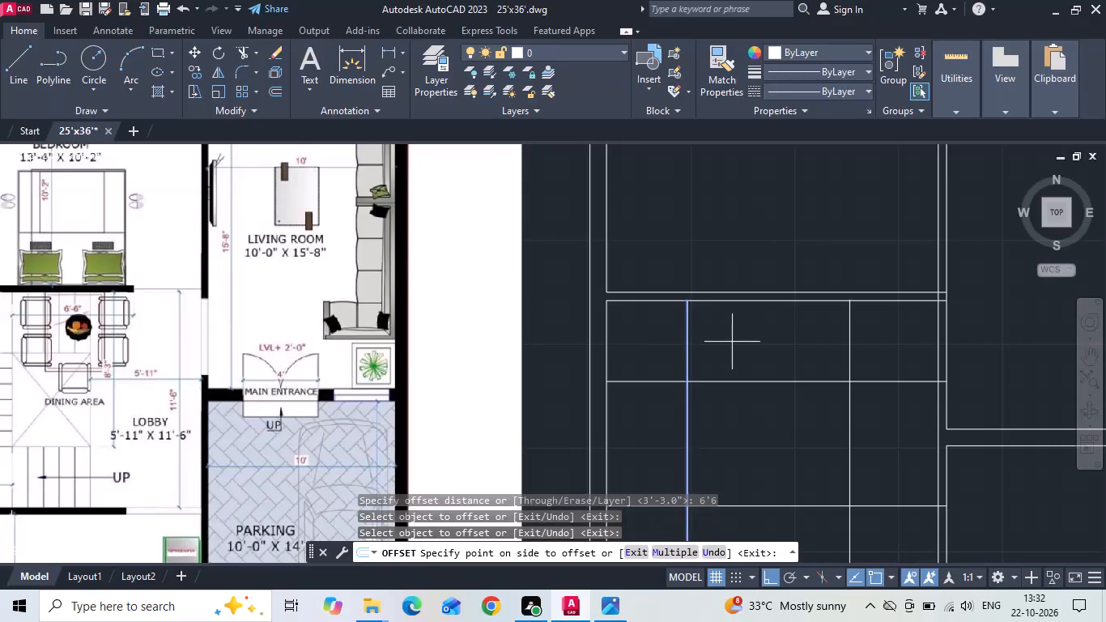
{"action": "left_click", "coordinate": [781, 341]}
{"action": "key", "text": "Escape"}
Extend the new vertical line up through the wall between the bedroom and the dining area.
{"action": "type", "text": "ex"}
{"action": "key", "text": "space"}
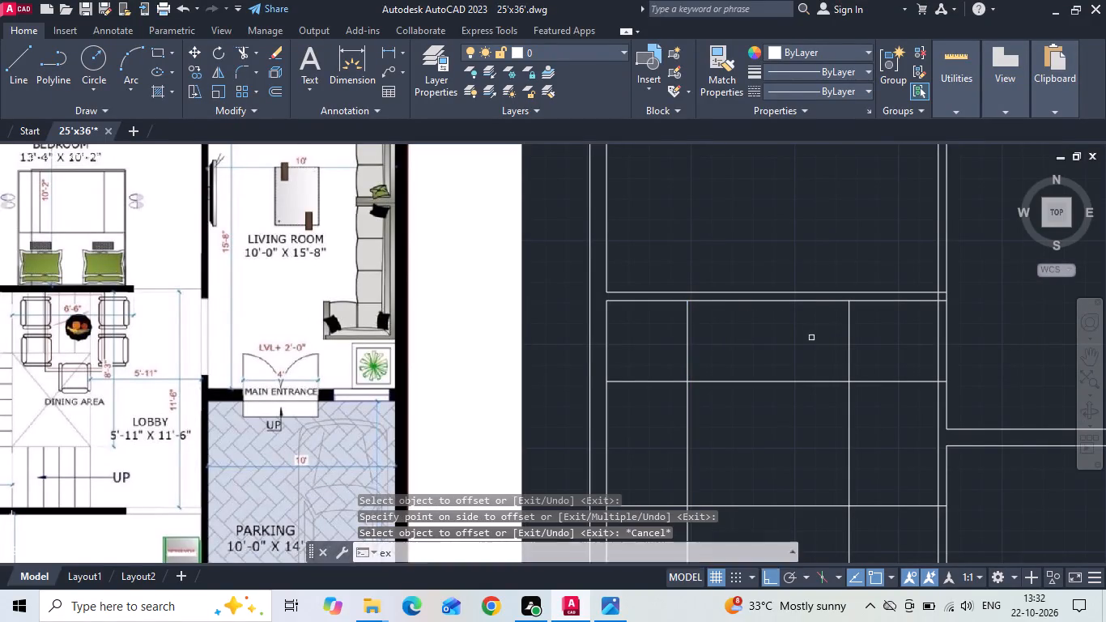
{"action": "left_click", "coordinate": [851, 334]}
{"action": "key", "text": "Escape"}
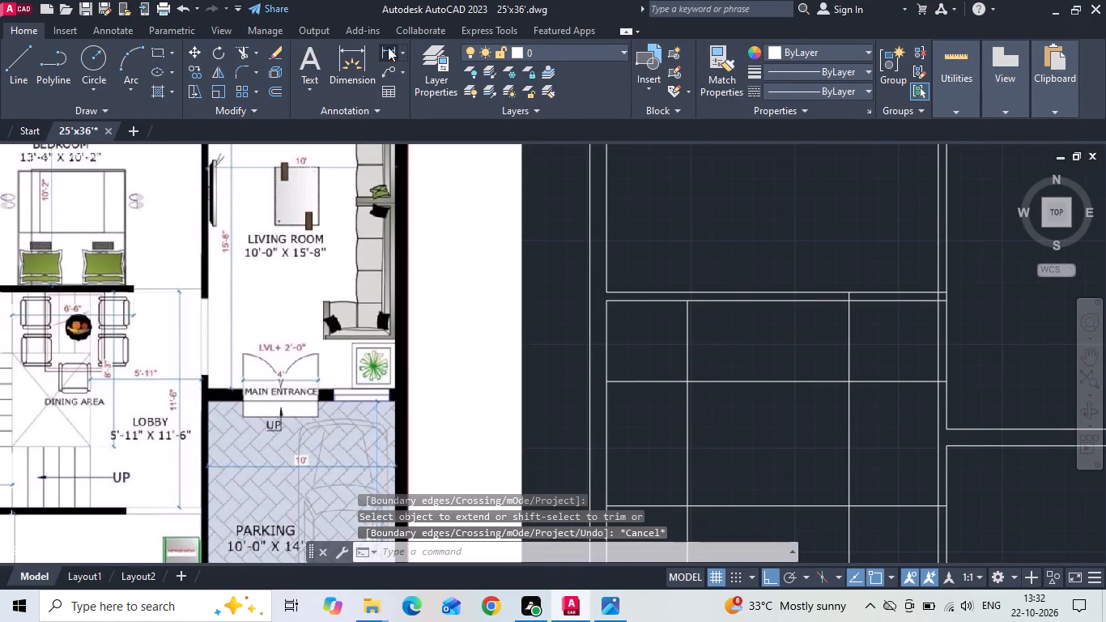
Measure the gap along the bedroom's lower wall from the living room wall to the new vertical line.
{"action": "left_click", "coordinate": [388, 47]}
{"action": "scroll", "coordinate": [935, 305], "scroll_direction": "up", "scroll_amount": 2}
{"action": "left_click", "coordinate": [935, 288]}
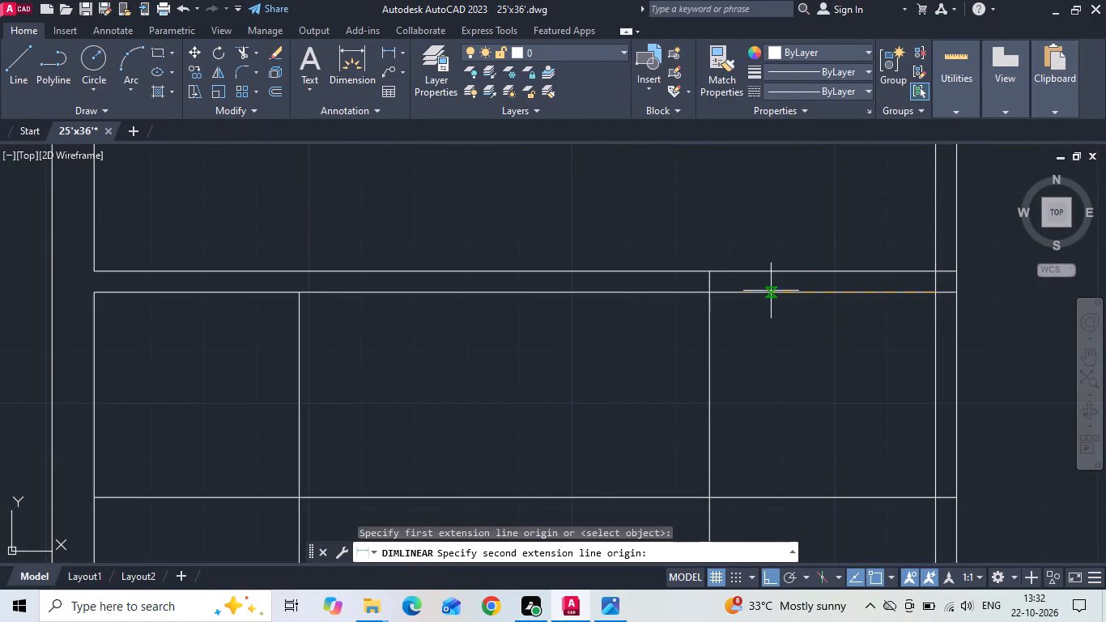
{"action": "left_click", "coordinate": [713, 288]}
{"action": "key", "text": "Escape"}
{"action": "scroll", "coordinate": [714, 288], "scroll_direction": "down", "scroll_amount": 2}
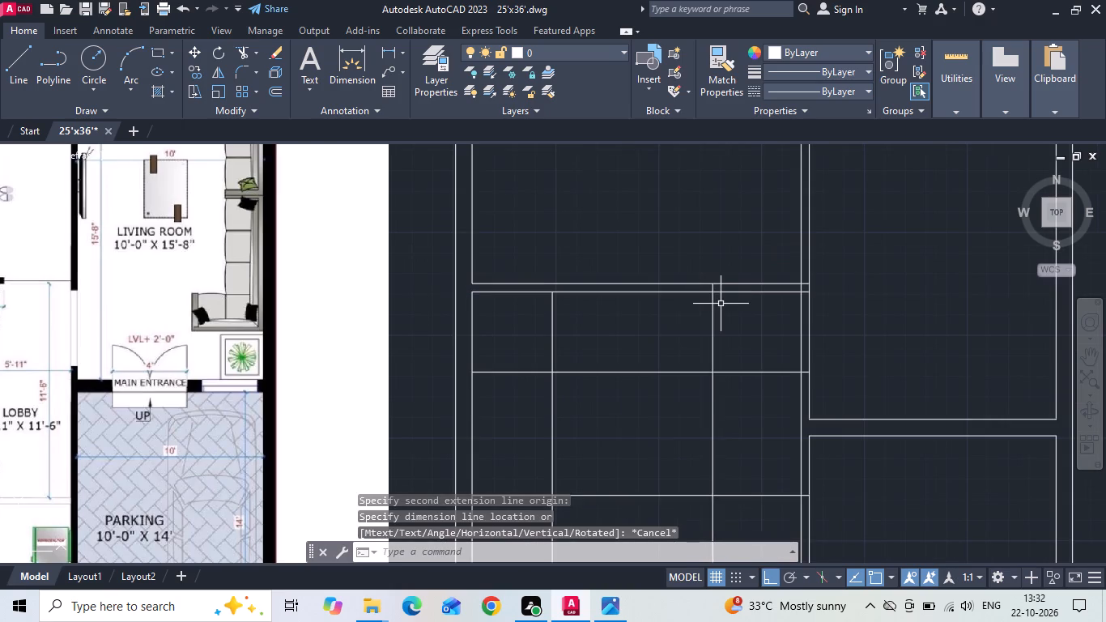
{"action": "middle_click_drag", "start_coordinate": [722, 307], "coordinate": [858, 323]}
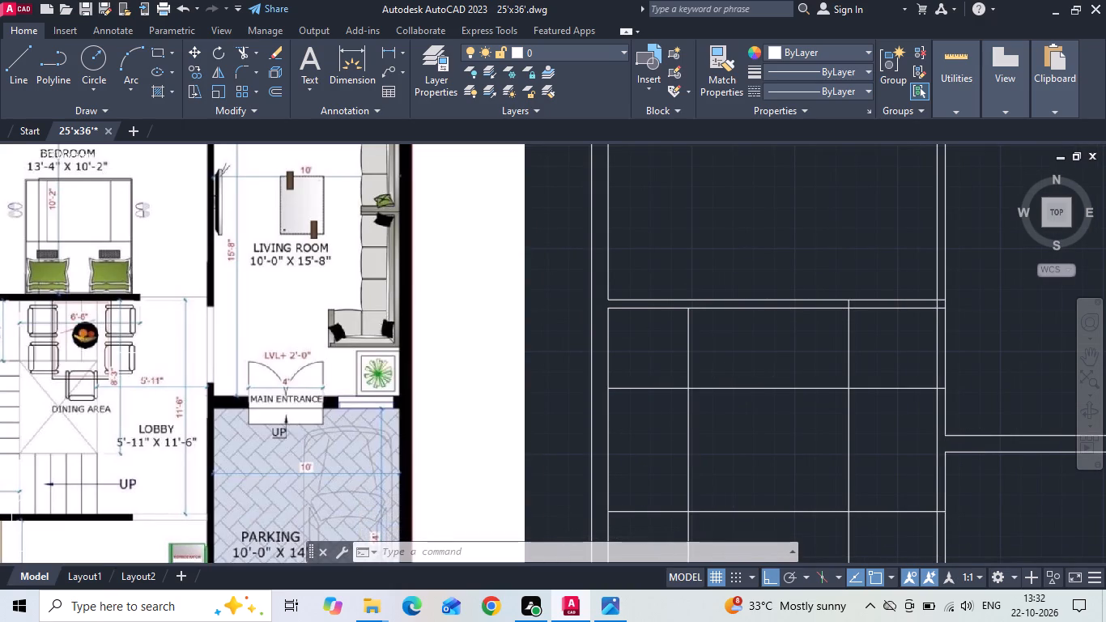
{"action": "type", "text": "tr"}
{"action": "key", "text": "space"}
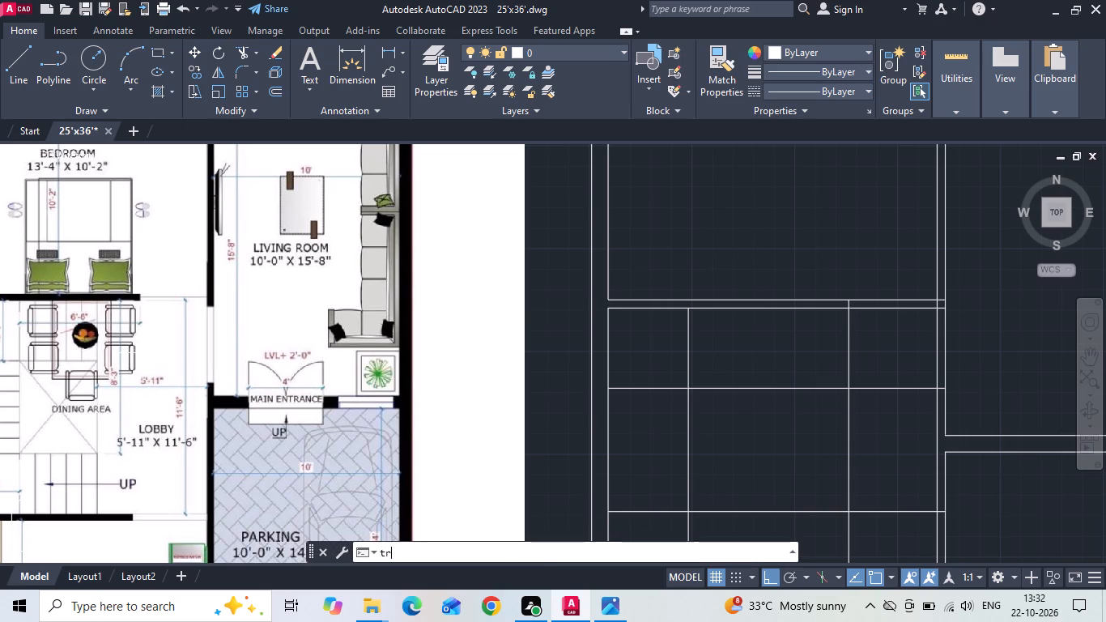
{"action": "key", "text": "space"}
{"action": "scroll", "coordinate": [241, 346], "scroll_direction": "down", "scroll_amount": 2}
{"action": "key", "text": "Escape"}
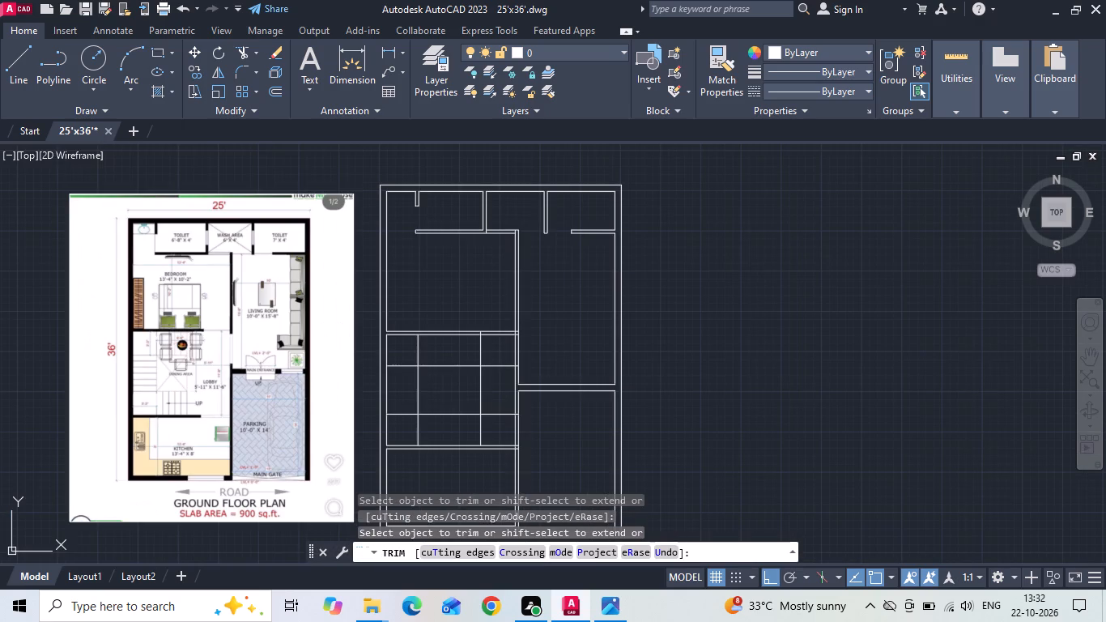
Move the new vertical line 7" toward the living room wall.
{"action": "scroll", "coordinate": [346, 336], "scroll_direction": "up", "scroll_amount": 2}
{"action": "scroll", "coordinate": [705, 349], "scroll_direction": "up", "scroll_amount": 2}
{"action": "left_click_drag", "start_coordinate": [694, 347], "coordinate": [654, 366]}
{"action": "left_click", "coordinate": [615, 366]}
{"action": "right_click", "coordinate": [615, 366]}
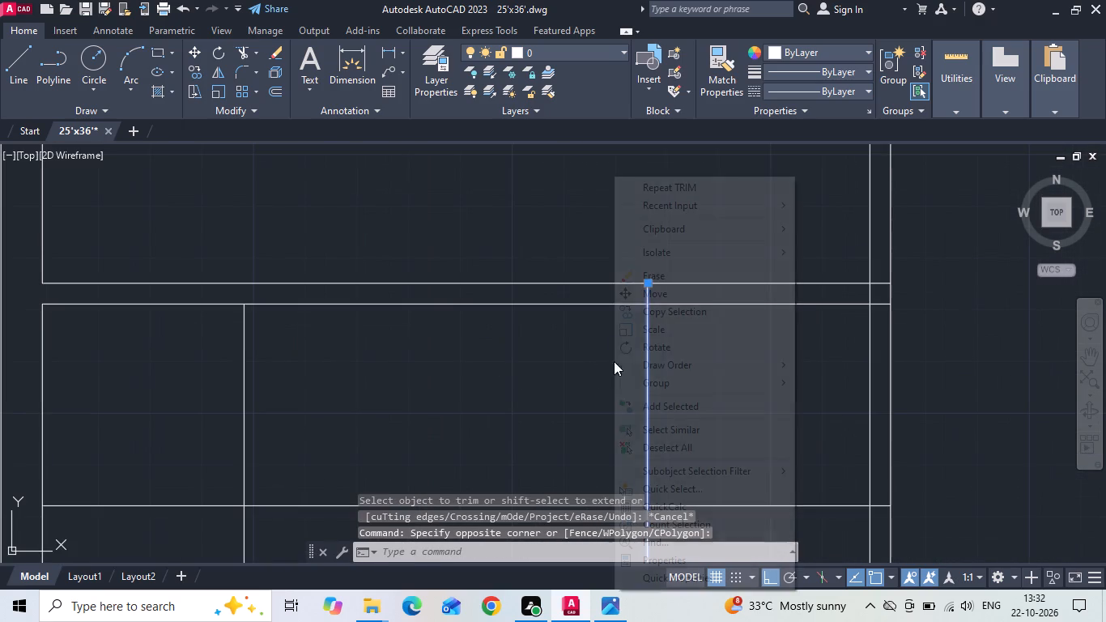
{"action": "left_click", "coordinate": [643, 296]}
{"action": "left_click_drag", "start_coordinate": [552, 341], "coordinate": [600, 333]}
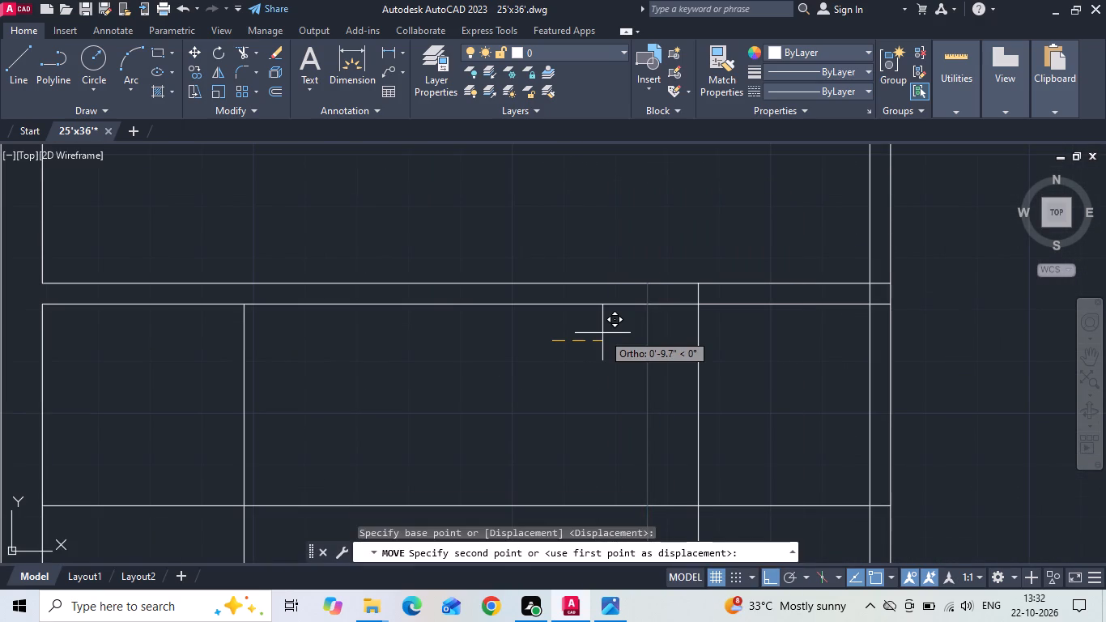
{"action": "type", "text": "7 tr"}
Trim the bedroom's lower wall between the moved line and the living room wall, plus that line's part directly below the wall.
{"action": "key", "text": "space"}
{"action": "left_click_drag", "start_coordinate": [737, 262], "coordinate": [750, 314]}
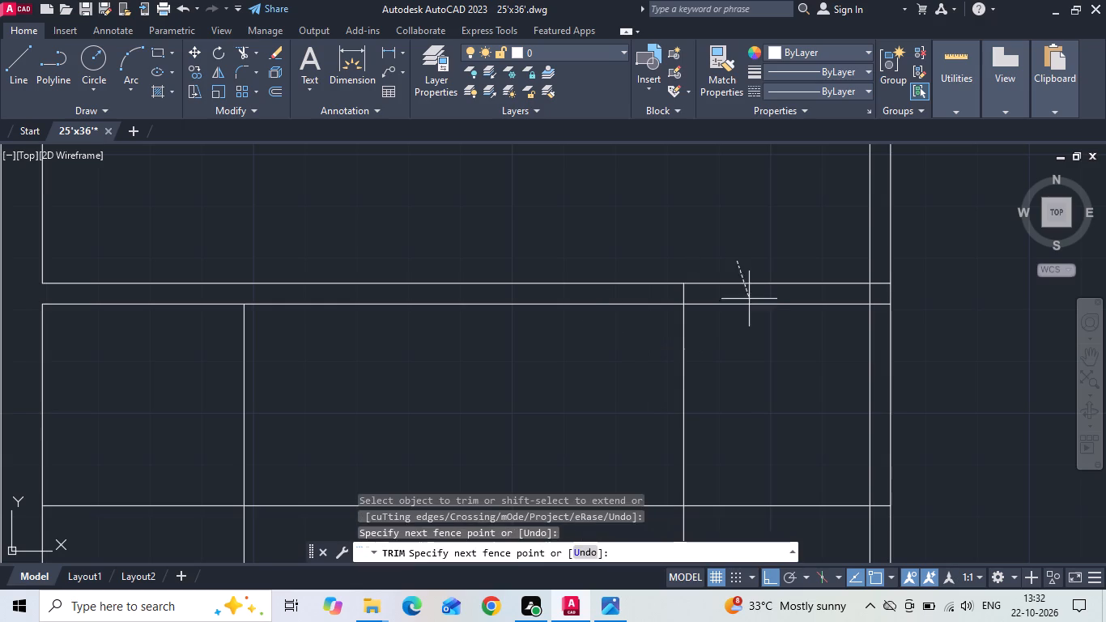
{"action": "left_click_drag", "start_coordinate": [750, 314], "coordinate": [681, 433]}
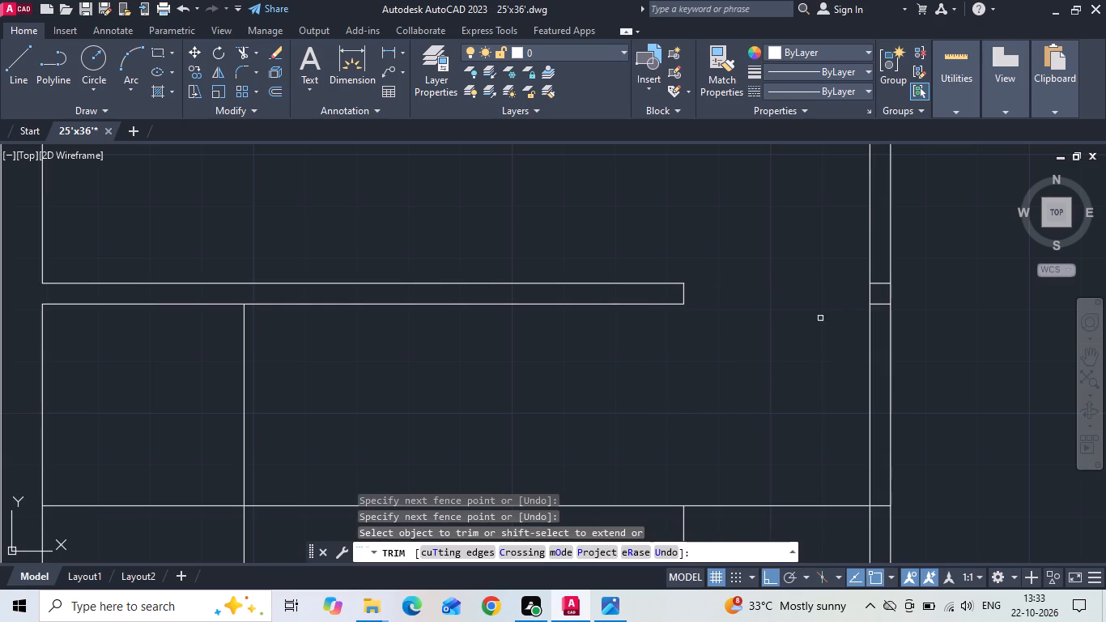
{"action": "key", "text": "Escape"}
Draw a horizontal line across the bedroom-lobby opening from the wall end's midpoint to the living room wall.
{"action": "type", "text": "l"}
{"action": "key", "text": "space"}
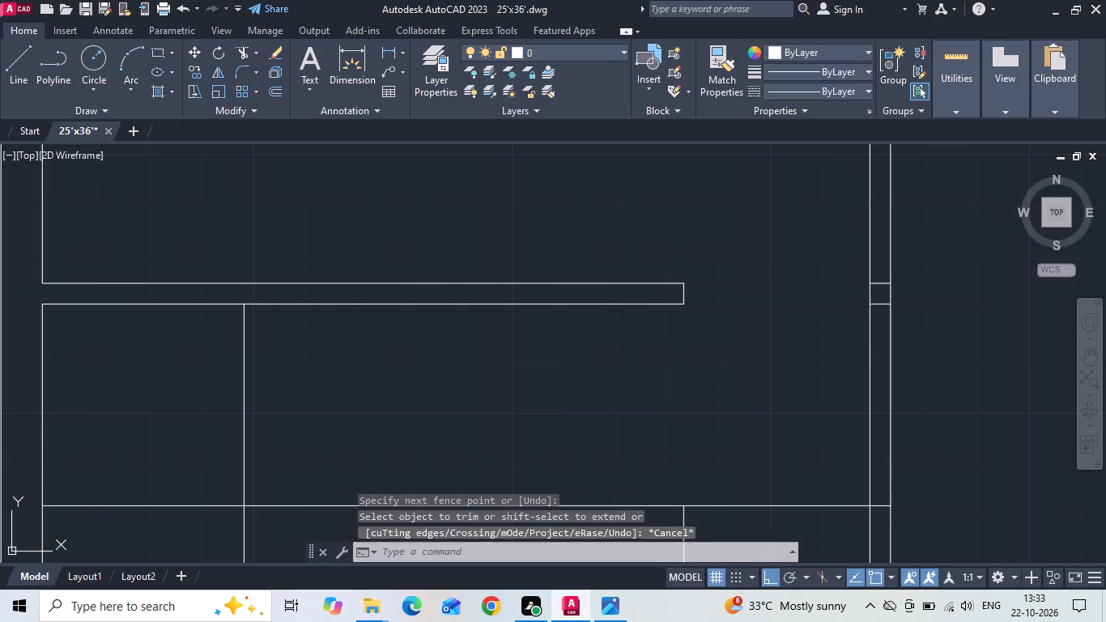
{"action": "left_click", "coordinate": [685, 295]}
{"action": "scroll", "coordinate": [825, 310], "scroll_direction": "up", "scroll_amount": 2}
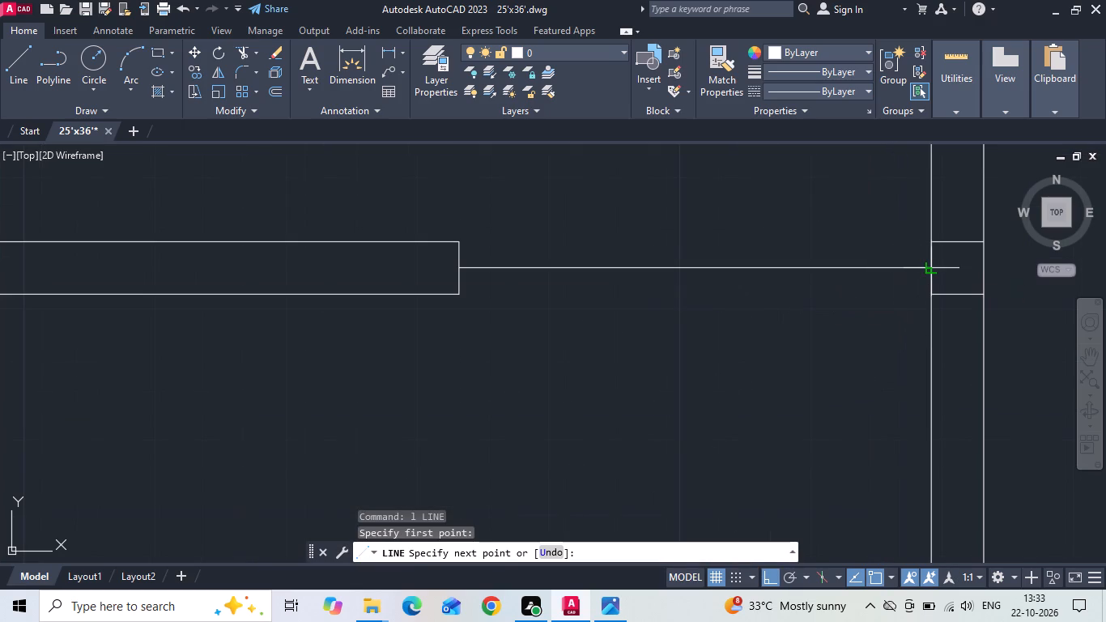
{"action": "left_click", "coordinate": [930, 266]}
{"action": "scroll", "coordinate": [542, 334], "scroll_direction": "down", "scroll_amount": 2}
{"action": "key", "text": "Escape"}
Trim the upper leftover wall stub inside the living room wall beside the opening.
{"action": "key", "text": "t"}
{"action": "key", "text": "r"}
{"action": "key", "text": "space"}
{"action": "key", "text": "space"}
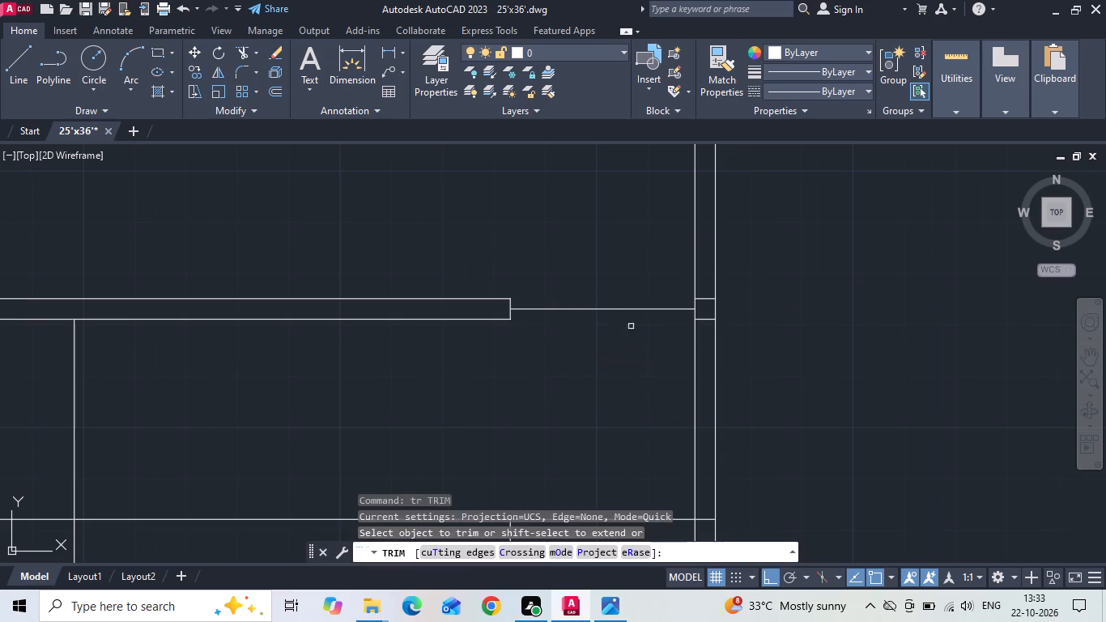
{"action": "left_click", "coordinate": [704, 300]}
{"action": "key", "text": "Escape"}
Offset the remaining stub line in the living room wall 8" downward to mark the lobby opening's upper jamb.
{"action": "type", "text": "o"}
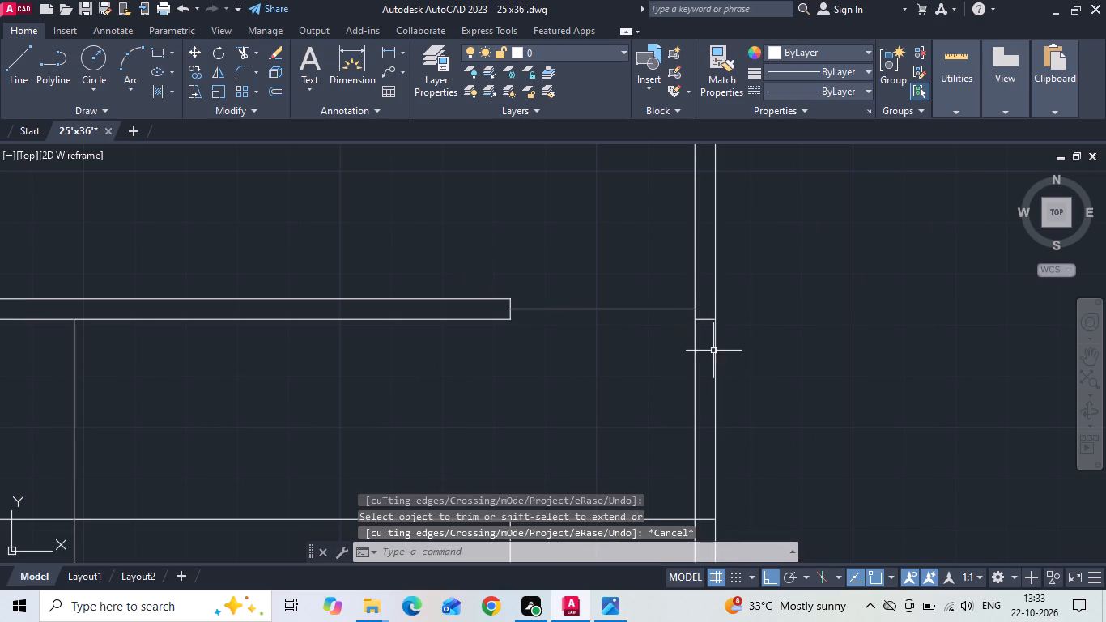
{"action": "key", "text": "space"}
{"action": "type", "text": "8'"}
{"action": "key", "text": "BackSpace"}
{"action": "key", "text": "Return"}
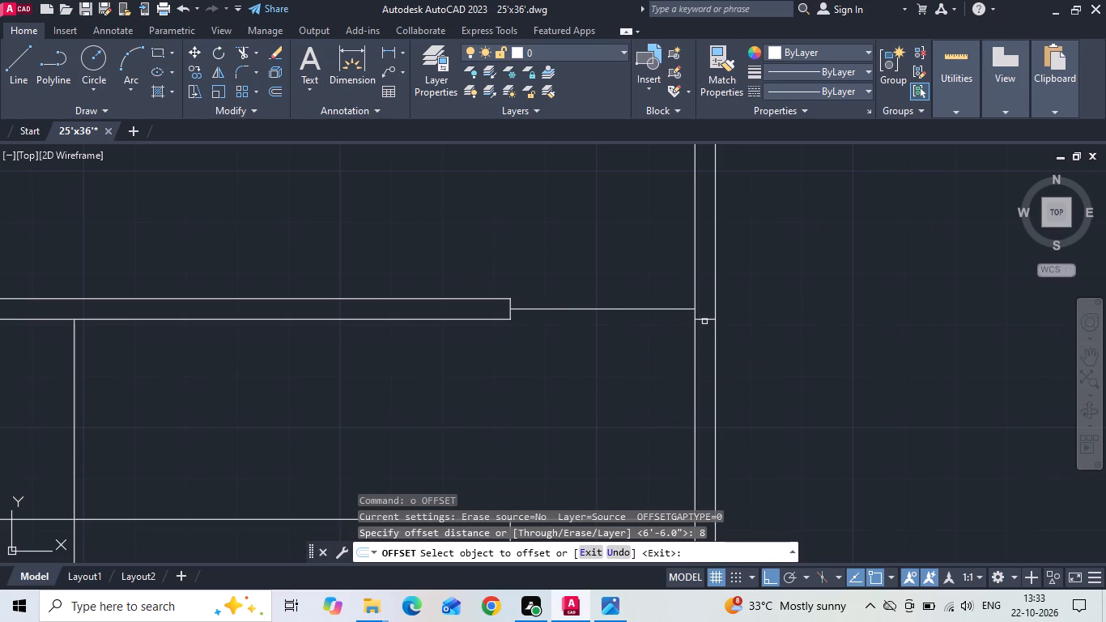
{"action": "left_click", "coordinate": [704, 319]}
{"action": "left_click_drag", "start_coordinate": [696, 376], "coordinate": [691, 387]}
{"action": "scroll", "coordinate": [853, 224], "scroll_direction": "down", "scroll_amount": 2}
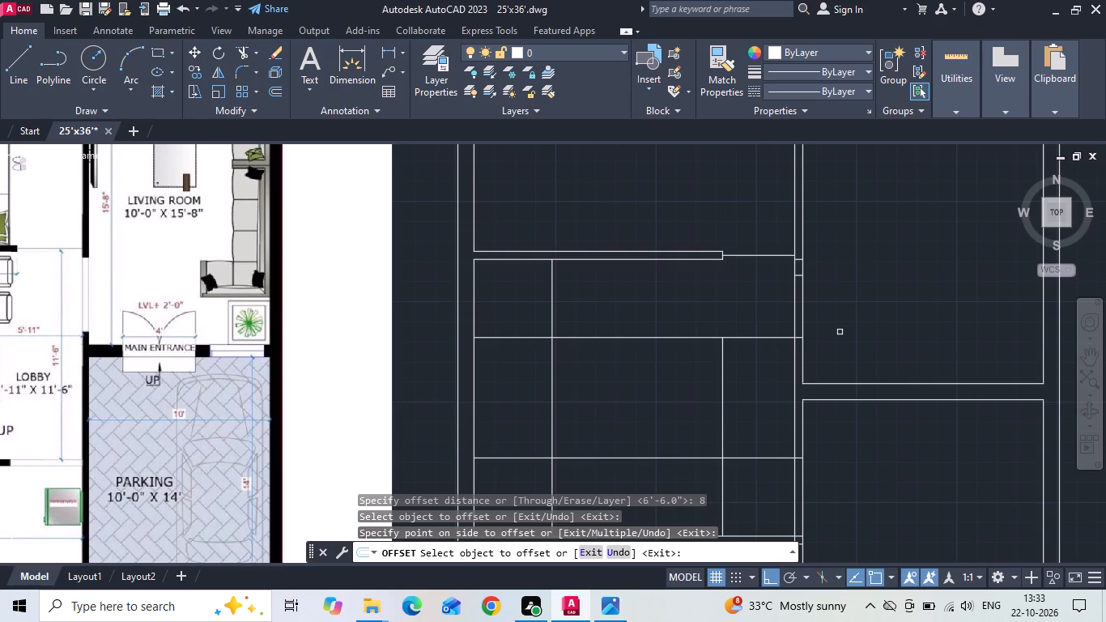
Offset the upper line of the living room's bottom wall 8" upward to mark the lobby opening's lower jamb.
{"action": "scroll", "coordinate": [802, 381], "scroll_direction": "up", "scroll_amount": 1}
{"action": "left_click", "coordinate": [807, 383]}
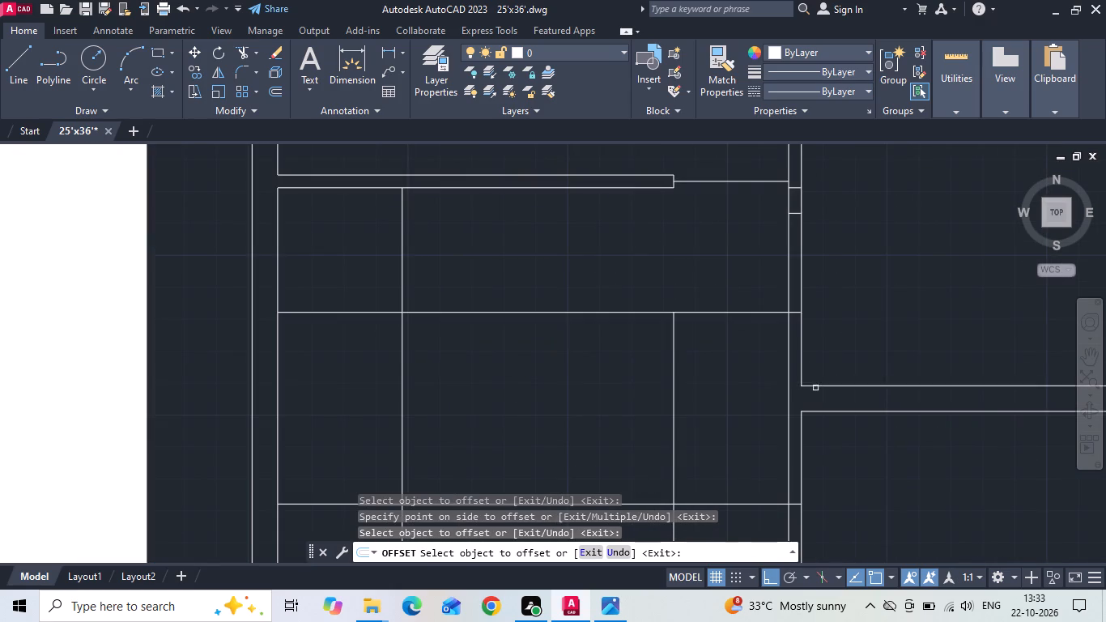
{"action": "left_click", "coordinate": [815, 388]}
{"action": "left_click", "coordinate": [811, 340]}
{"action": "key", "text": "Escape"}
Extend the lower jamb line across the wall between the lobby and the living room.
{"action": "type", "text": "ex"}
{"action": "key", "text": "space"}
{"action": "left_click_drag", "start_coordinate": [819, 360], "coordinate": [822, 370]}
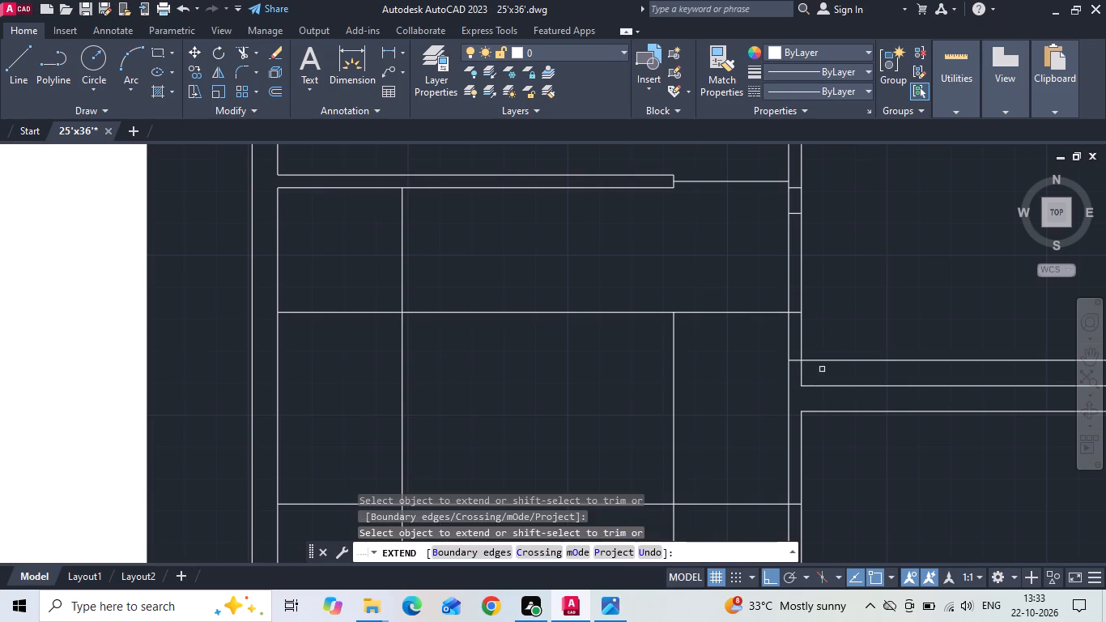
{"action": "left_click_drag", "start_coordinate": [822, 370], "coordinate": [822, 373]}
{"action": "key", "text": "Escape"}
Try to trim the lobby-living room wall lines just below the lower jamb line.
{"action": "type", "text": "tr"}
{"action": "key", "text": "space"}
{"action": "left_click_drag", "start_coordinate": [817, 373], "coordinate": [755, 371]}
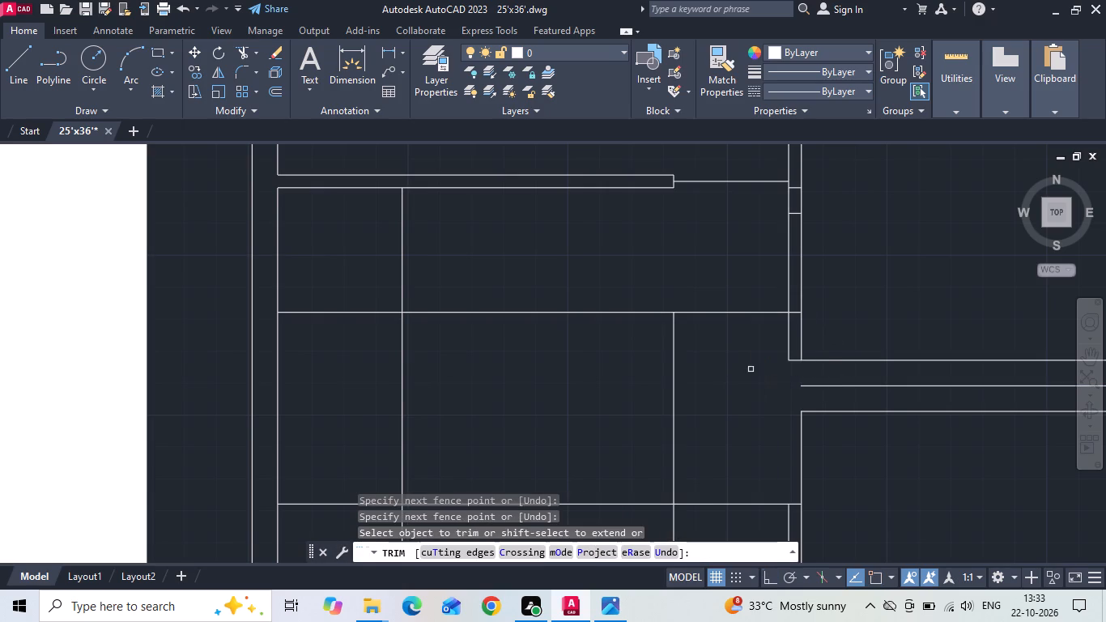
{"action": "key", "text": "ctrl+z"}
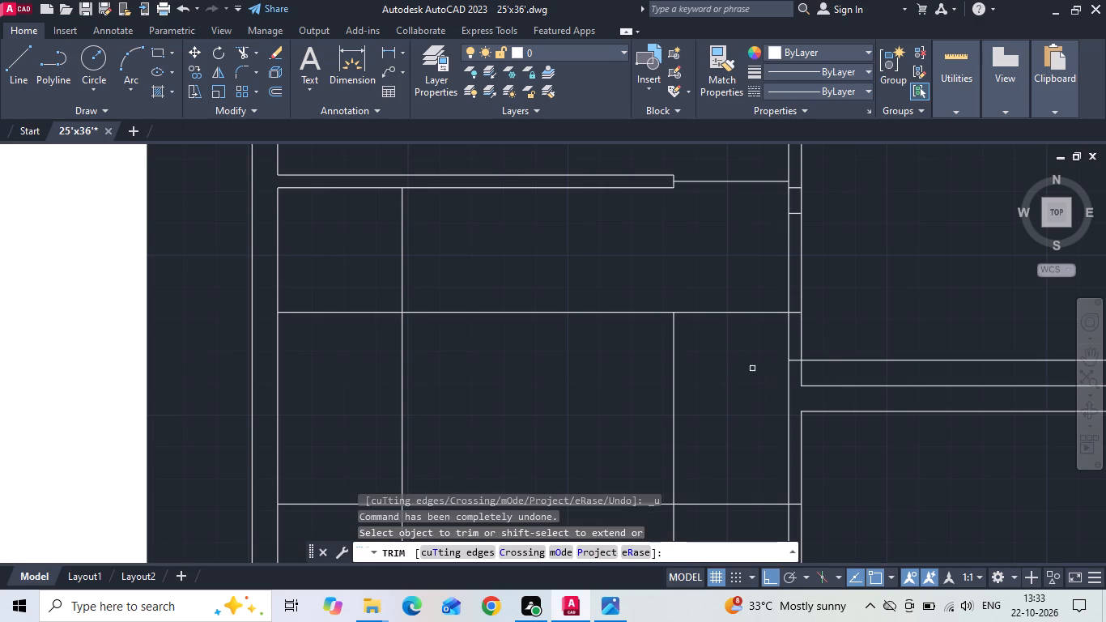
Trim the lobby-living room wall lines between the two jambs, and the leftover stub above the upper jamb.
{"action": "left_click", "coordinate": [784, 340]}
{"action": "left_click", "coordinate": [849, 334]}
{"action": "left_click_drag", "start_coordinate": [805, 256], "coordinate": [772, 254]}
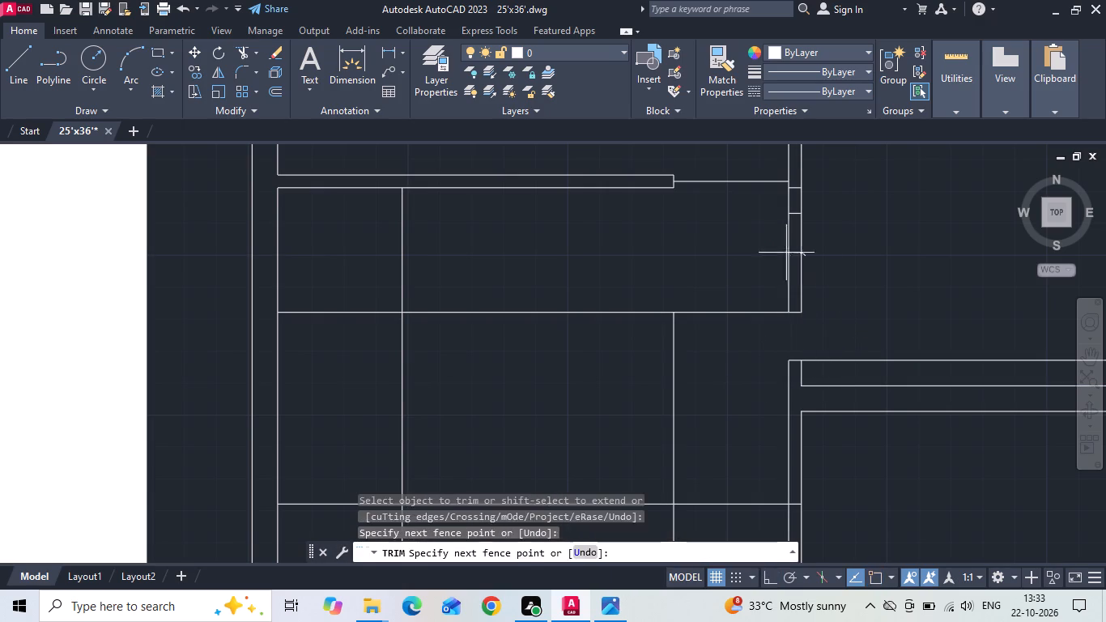
{"action": "left_click_drag", "start_coordinate": [772, 254], "coordinate": [754, 258]}
{"action": "left_click", "coordinate": [796, 189]}
Trim the horizontal staircase guide lines in the lobby beyond the vertical line, and the excess jamb line inside the living room.
{"action": "left_click_drag", "start_coordinate": [746, 317], "coordinate": [724, 365]}
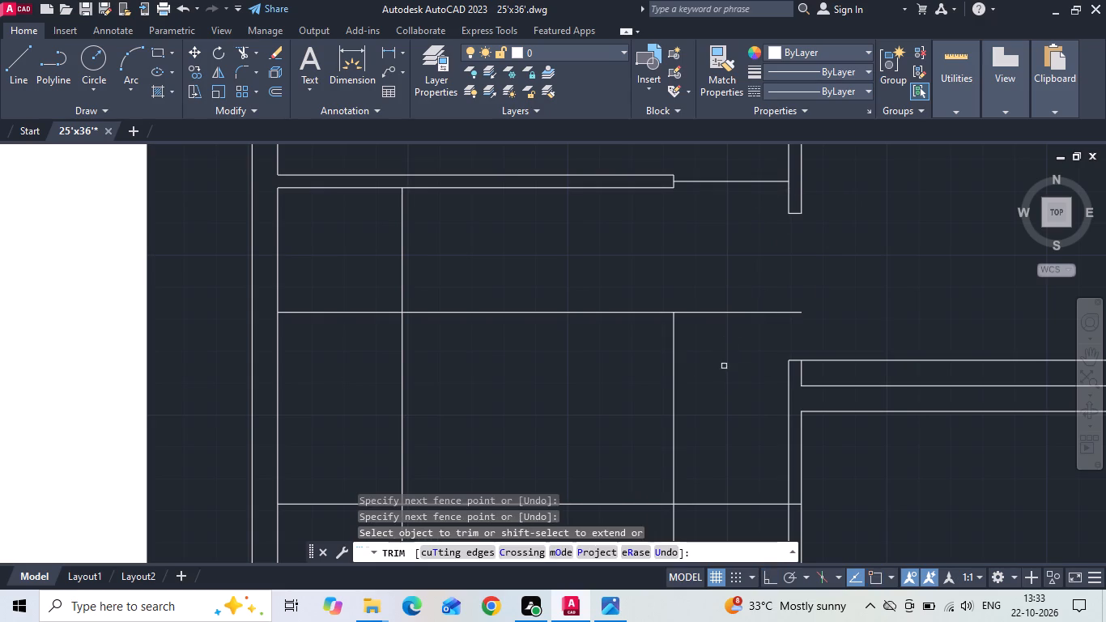
{"action": "left_click", "coordinate": [725, 301]}
{"action": "left_click", "coordinate": [742, 358]}
{"action": "left_click_drag", "start_coordinate": [849, 369], "coordinate": [845, 360]}
{"action": "left_click", "coordinate": [845, 343]}
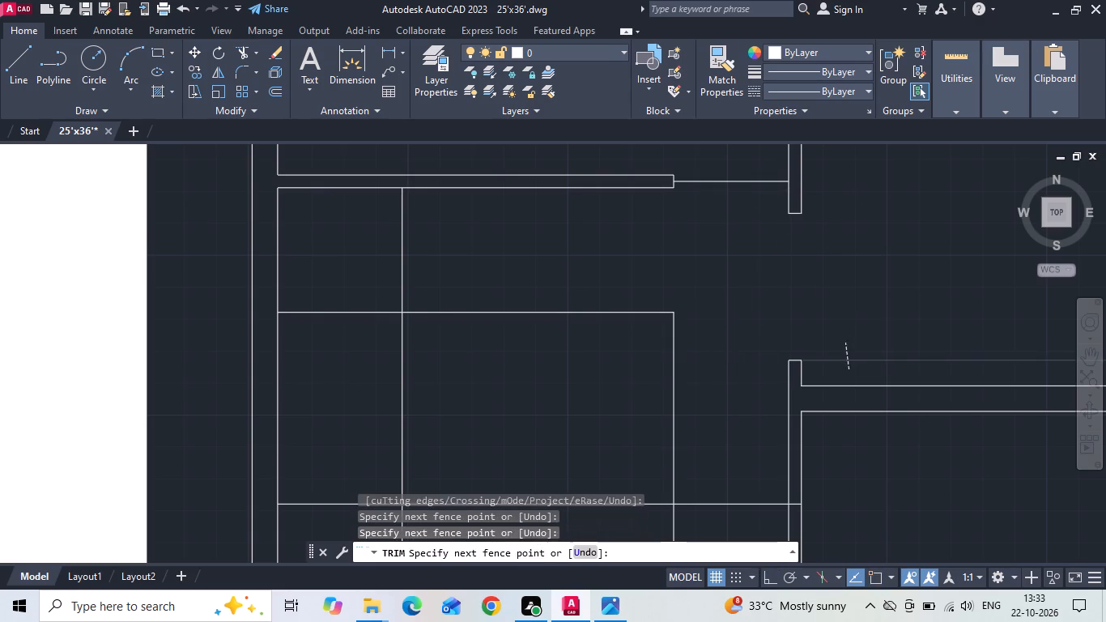
{"action": "scroll", "coordinate": [845, 332], "scroll_direction": "down", "scroll_amount": 2}
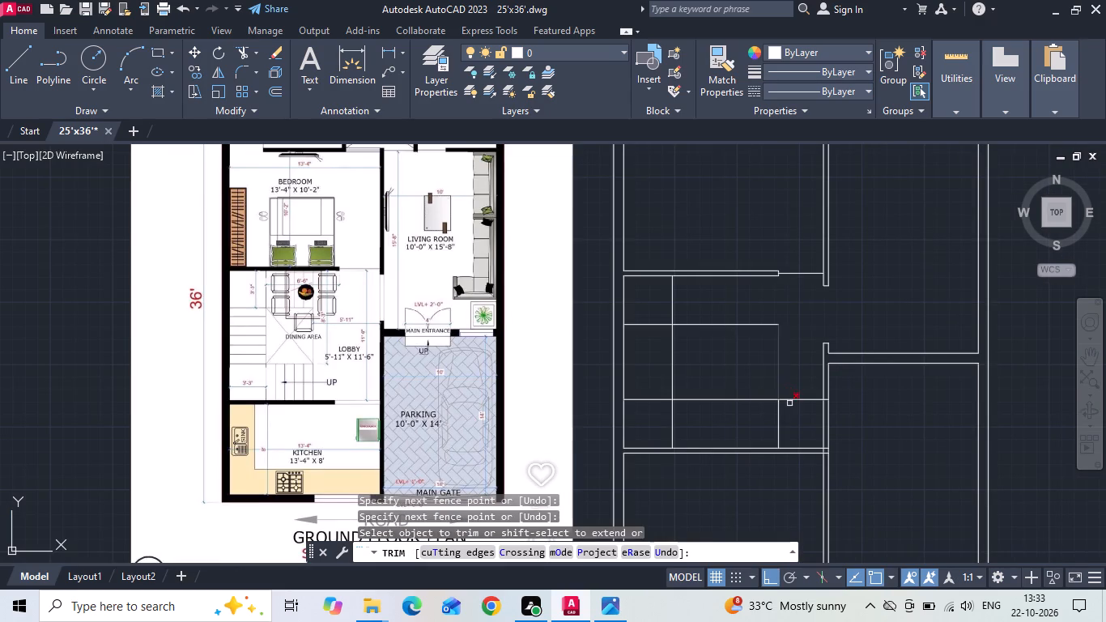
{"action": "left_click", "coordinate": [793, 404]}
{"action": "left_click_drag", "start_coordinate": [793, 369], "coordinate": [799, 380]}
{"action": "key", "text": "Escape"}
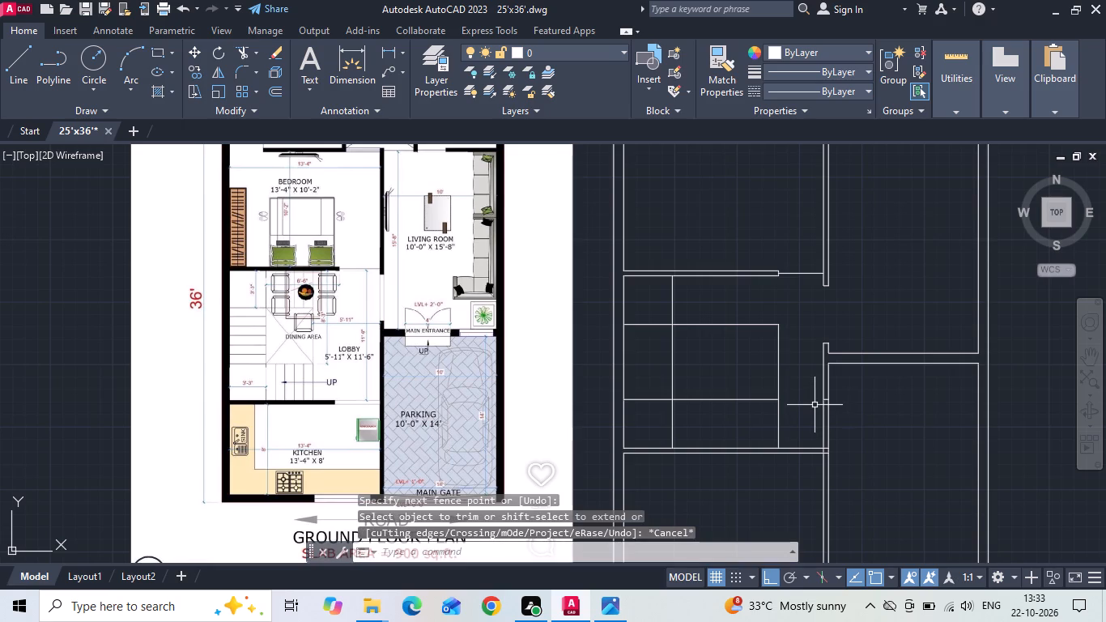
Copy the lobby-side line of the wall beside the parking 4' toward the dining area to mark the kitchen opening.
{"action": "scroll", "coordinate": [788, 488], "scroll_direction": "up", "scroll_amount": 2}
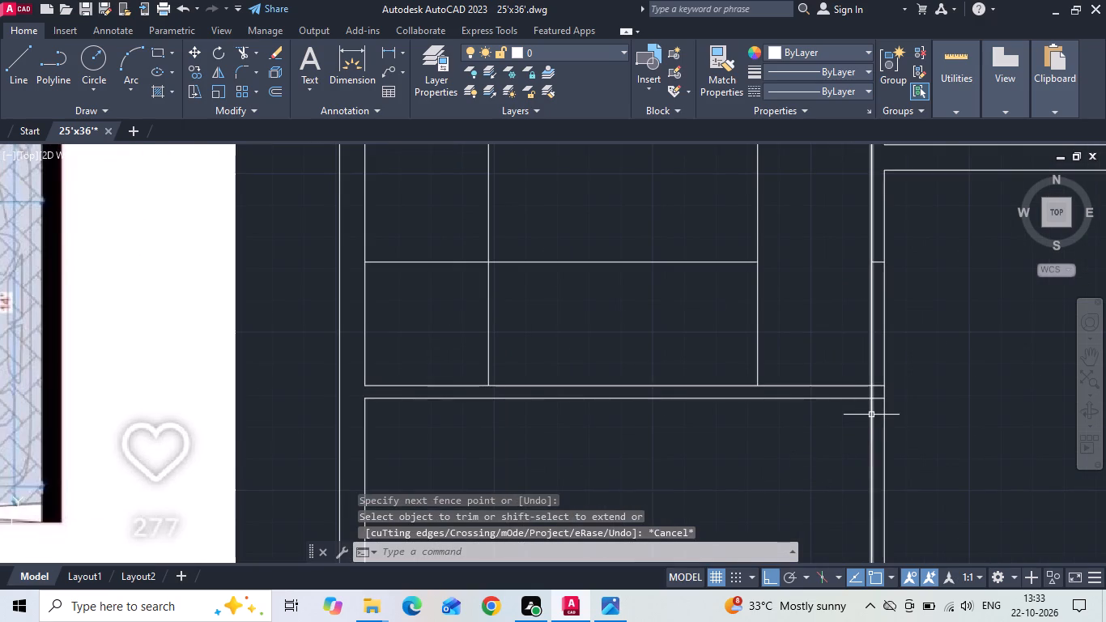
{"action": "left_click", "coordinate": [871, 415]}
{"action": "right_click", "coordinate": [873, 415]}
{"action": "left_click", "coordinate": [895, 134]}
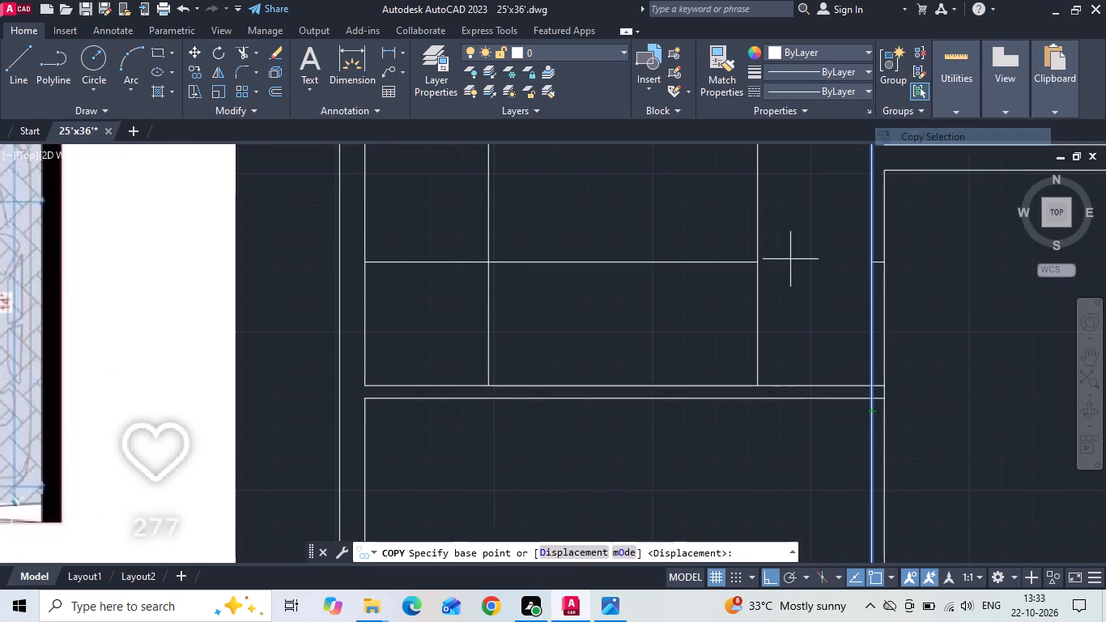
{"action": "left_click_drag", "start_coordinate": [790, 259], "coordinate": [756, 269]}
{"action": "type", "text": "4'"}
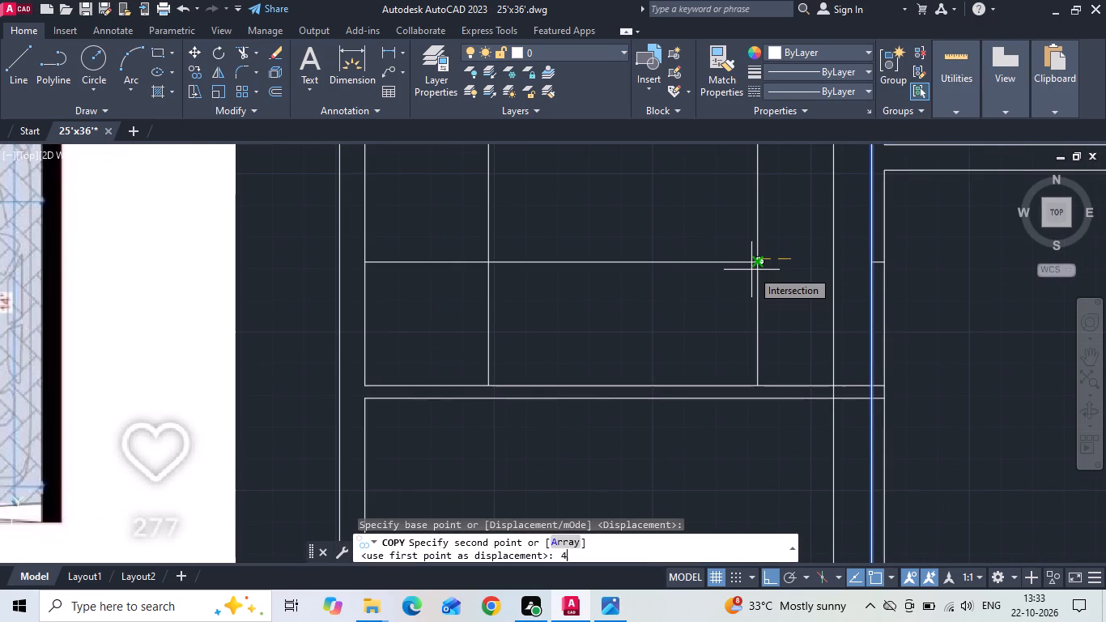
{"action": "key", "text": "Return"}
{"action": "key", "text": "Escape"}
Trim the kitchen-lobby wall lines across the kitchen opening, and the leftover jamb stub inside the lobby-living room wall.
{"action": "type", "text": "tr"}
{"action": "key", "text": "space"}
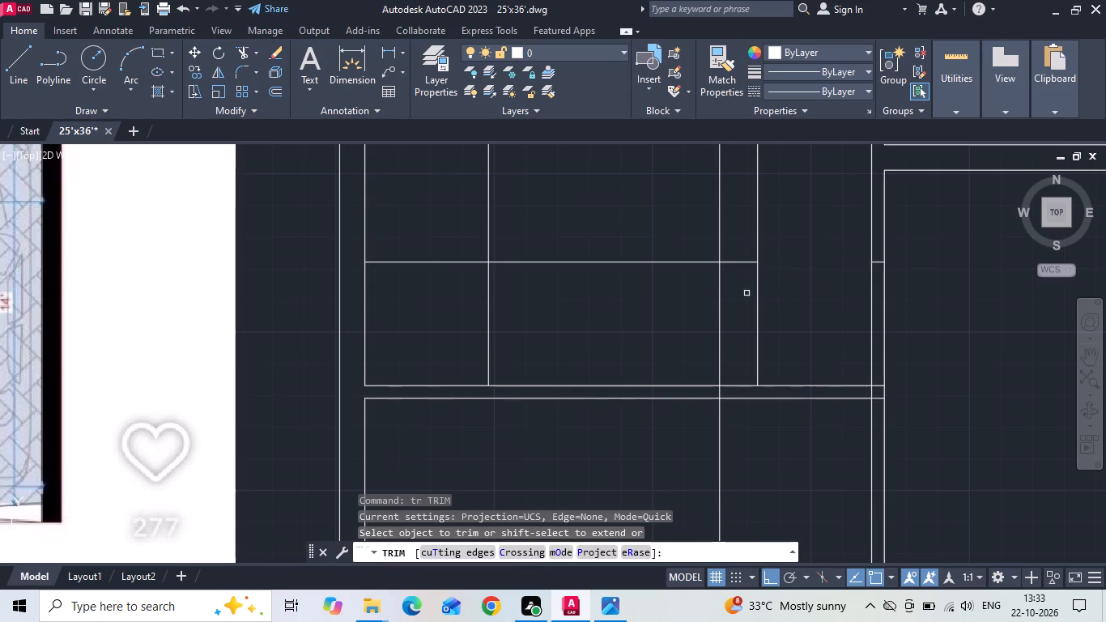
{"action": "left_click_drag", "start_coordinate": [741, 374], "coordinate": [758, 441]}
{"action": "left_click_drag", "start_coordinate": [849, 405], "coordinate": [832, 352]}
{"action": "left_click", "coordinate": [878, 418]}
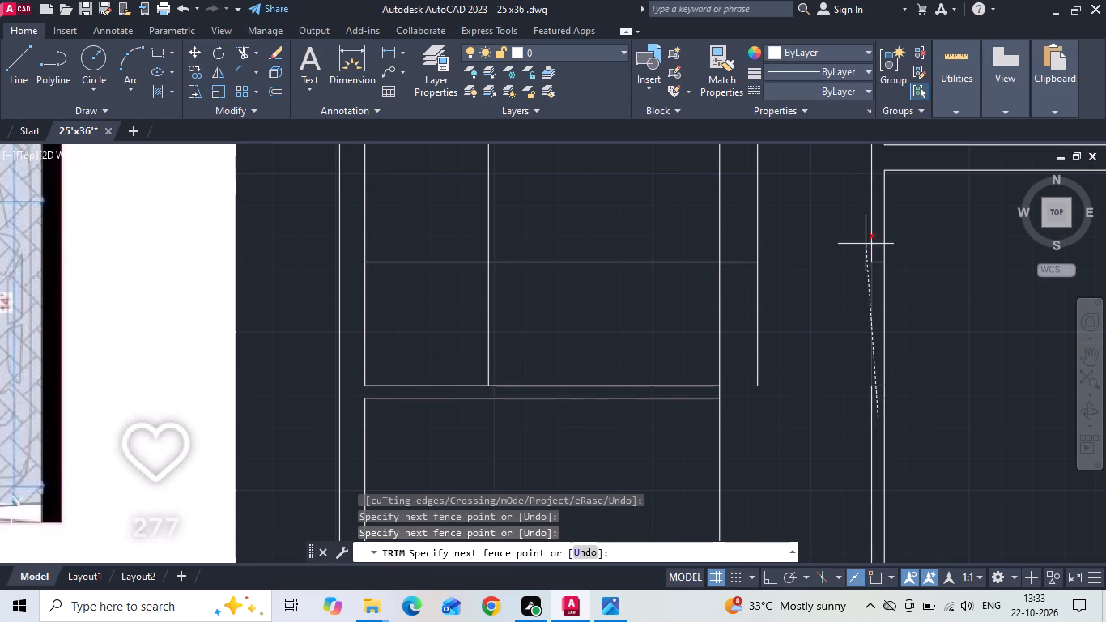
{"action": "left_click", "coordinate": [879, 235]}
Trim the leftover vertical guide lines above and below the kitchen opening, including the stray piece beside the staircase outline.
{"action": "left_click_drag", "start_coordinate": [764, 343], "coordinate": [742, 360]}
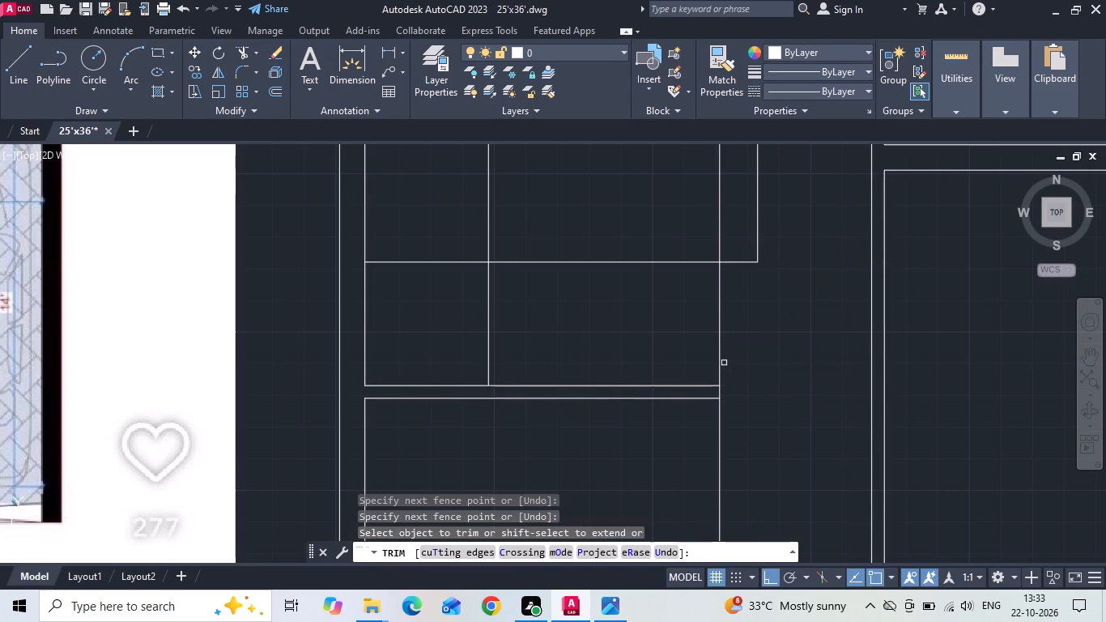
{"action": "left_click_drag", "start_coordinate": [724, 362], "coordinate": [713, 356]}
{"action": "left_click", "coordinate": [714, 353]}
{"action": "left_click_drag", "start_coordinate": [728, 358], "coordinate": [651, 492]}
{"action": "scroll", "coordinate": [623, 486], "scroll_direction": "down", "scroll_amount": 2}
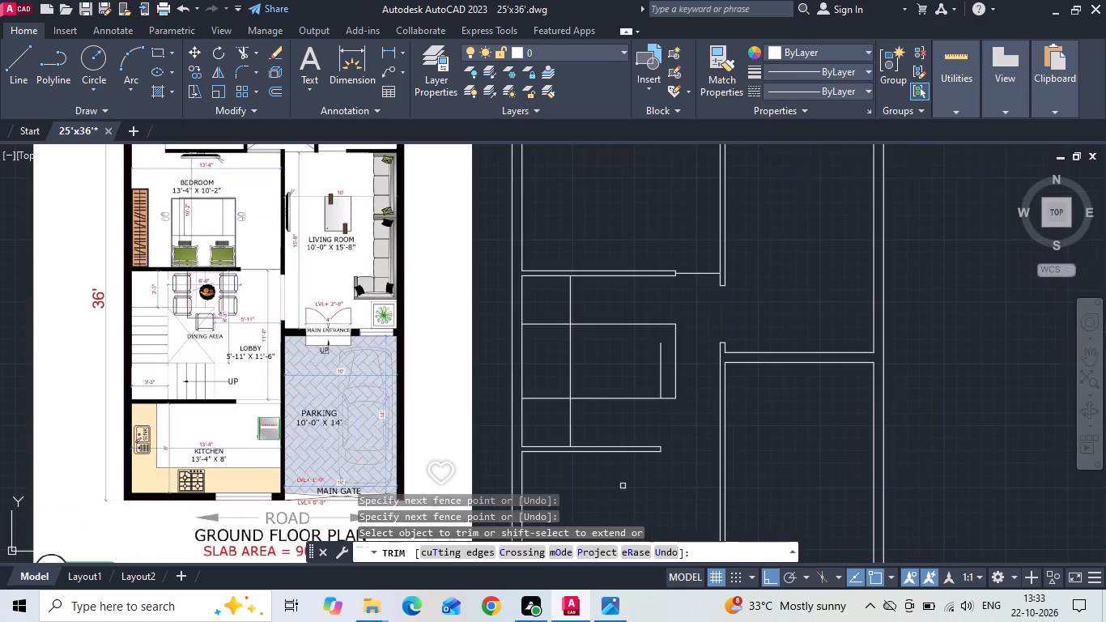
{"action": "left_click", "coordinate": [660, 356]}
{"action": "key", "text": "Escape"}
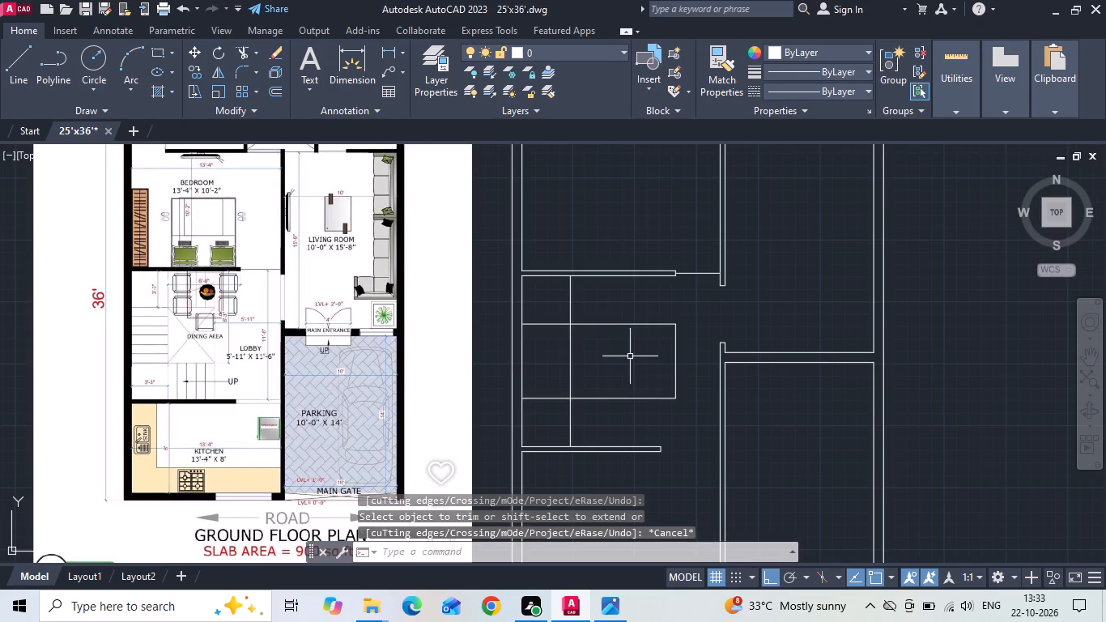
Copy the vertical staircase line toward the lobby at 10", 20", 30", 40" and 50" as tread lines.
{"action": "left_click_drag", "start_coordinate": [604, 362], "coordinate": [580, 364]}
{"action": "left_click", "coordinate": [553, 363]}
{"action": "right_click", "coordinate": [553, 363]}
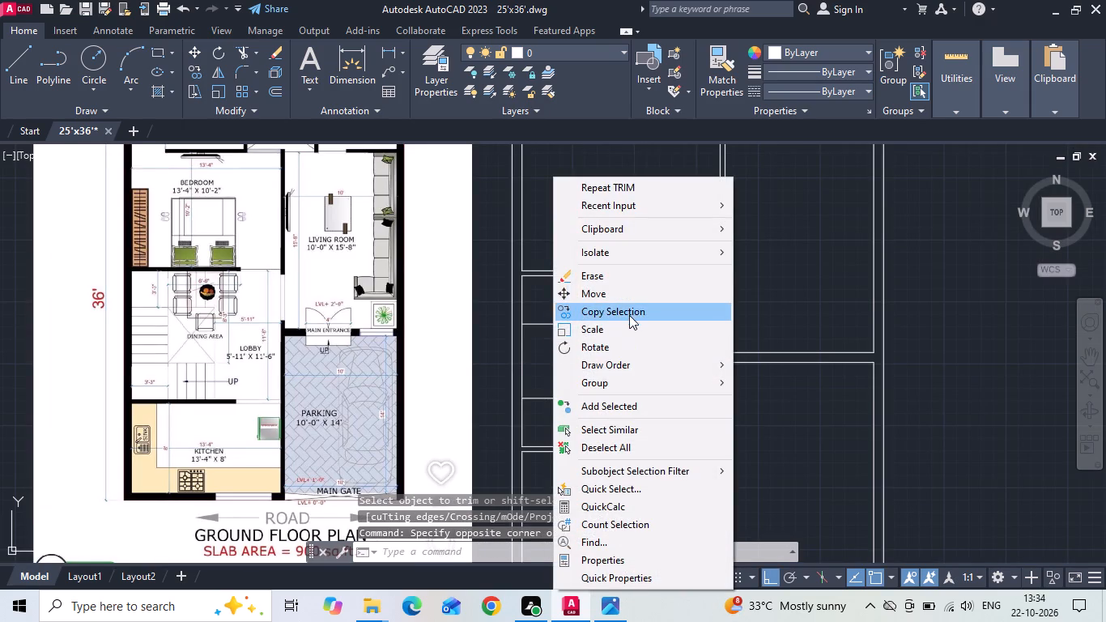
{"action": "left_click", "coordinate": [629, 315]}
{"action": "scroll", "coordinate": [70, 384], "scroll_direction": "up", "scroll_amount": 1}
{"action": "scroll", "coordinate": [226, 241], "scroll_direction": "up", "scroll_amount": 1}
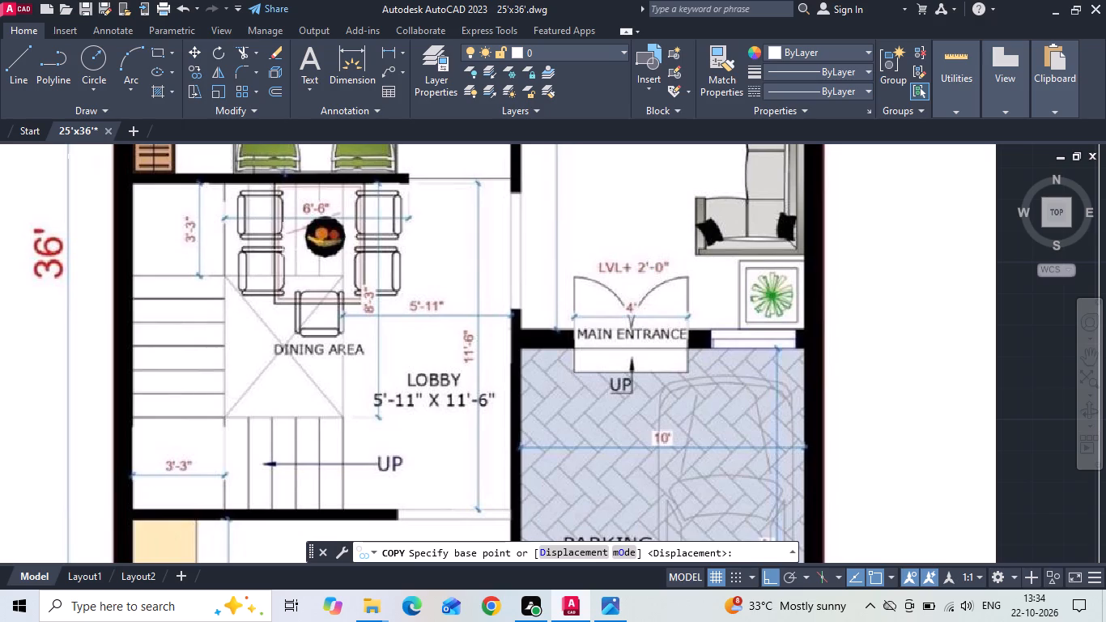
{"action": "scroll", "coordinate": [252, 279], "scroll_direction": "down", "scroll_amount": 2}
{"action": "scroll", "coordinate": [597, 306], "scroll_direction": "up", "scroll_amount": 1}
{"action": "left_click_drag", "start_coordinate": [627, 330], "coordinate": [639, 336]}
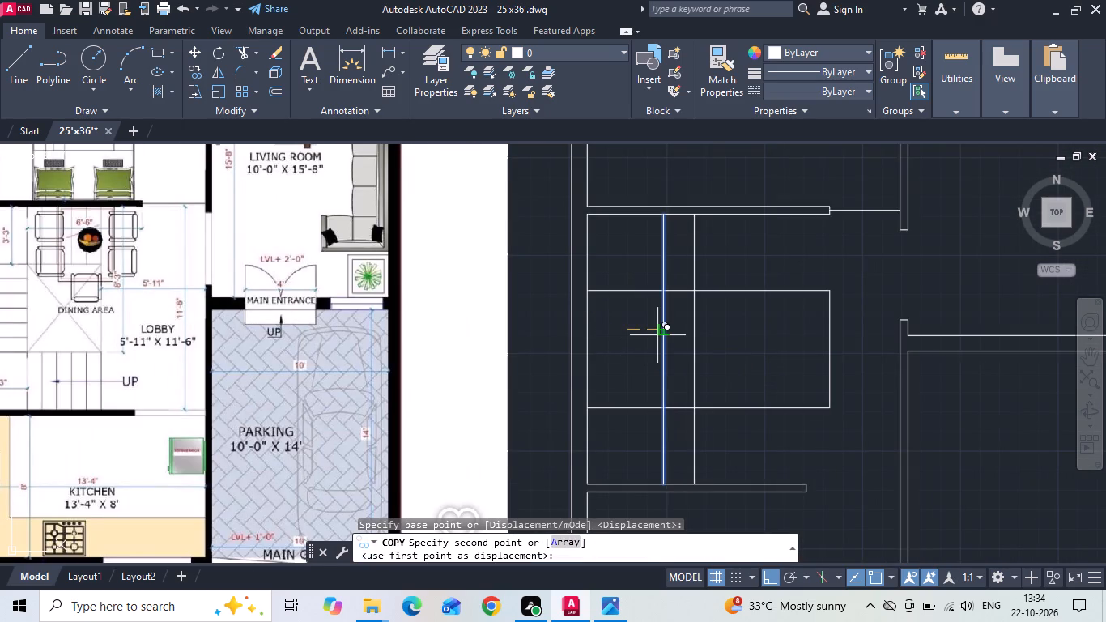
{"action": "type", "text": "10"}
{"action": "key", "text": "Return"}
{"action": "type", "text": "20"}
{"action": "key", "text": "Return"}
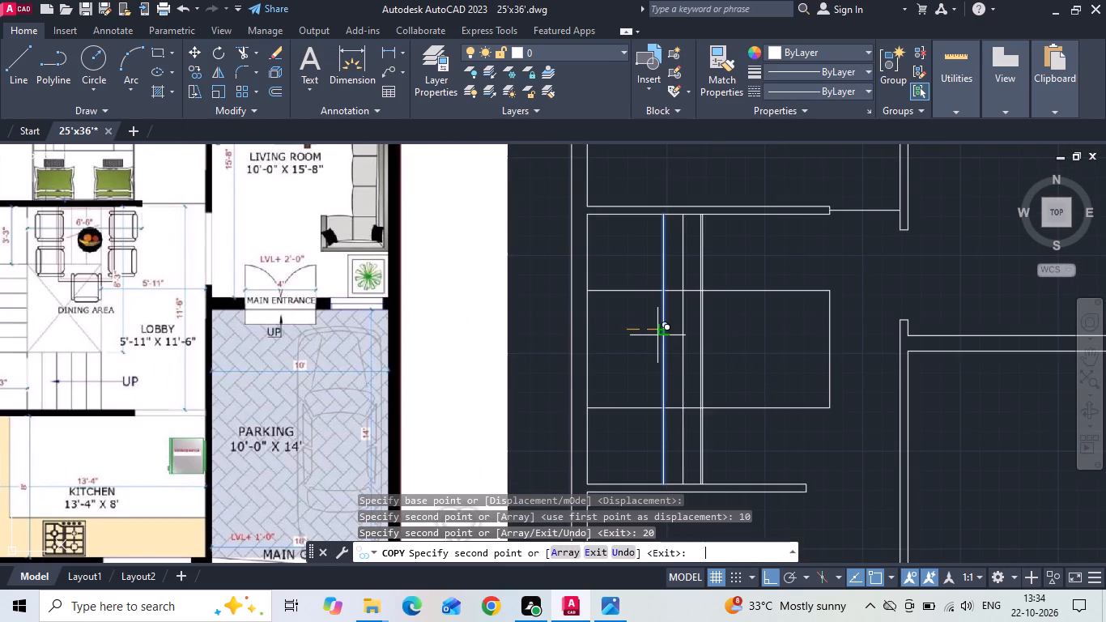
{"action": "type", "text": "30"}
{"action": "key", "text": "Return"}
{"action": "type", "text": "40"}
{"action": "key", "text": "Return"}
{"action": "type", "text": "50"}
{"action": "key", "text": "Return"}
{"action": "key", "text": "Escape"}
Trim the horizontal stair lines beyond the last tread, the leftover vertical line, and the treads between the upper and lower flights.
{"action": "type", "text": "tr"}
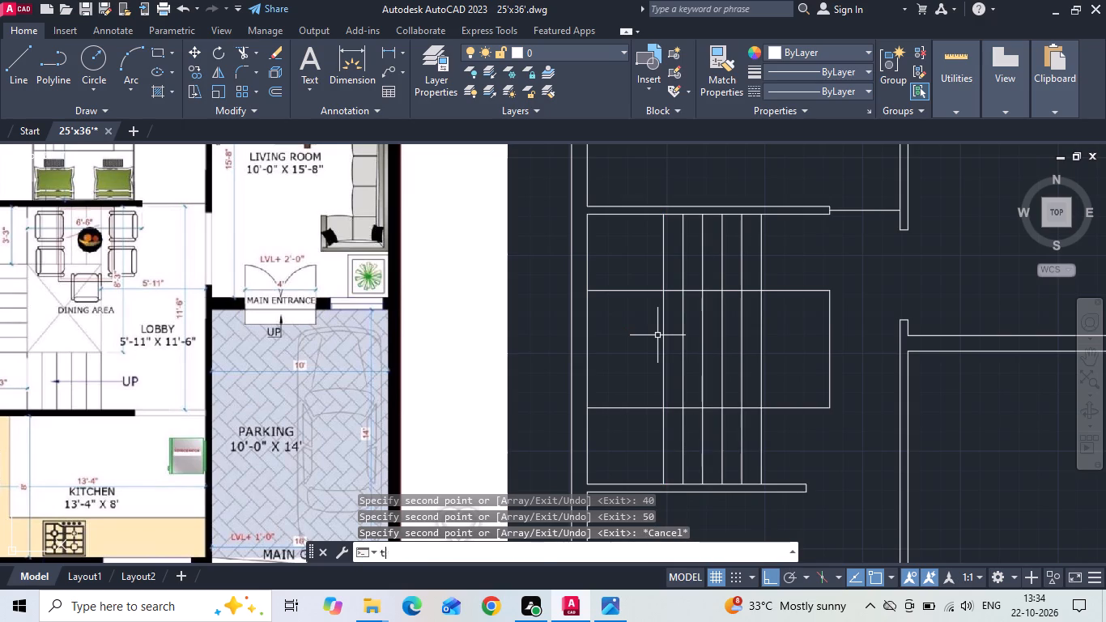
{"action": "key", "text": "space"}
{"action": "key", "text": "space"}
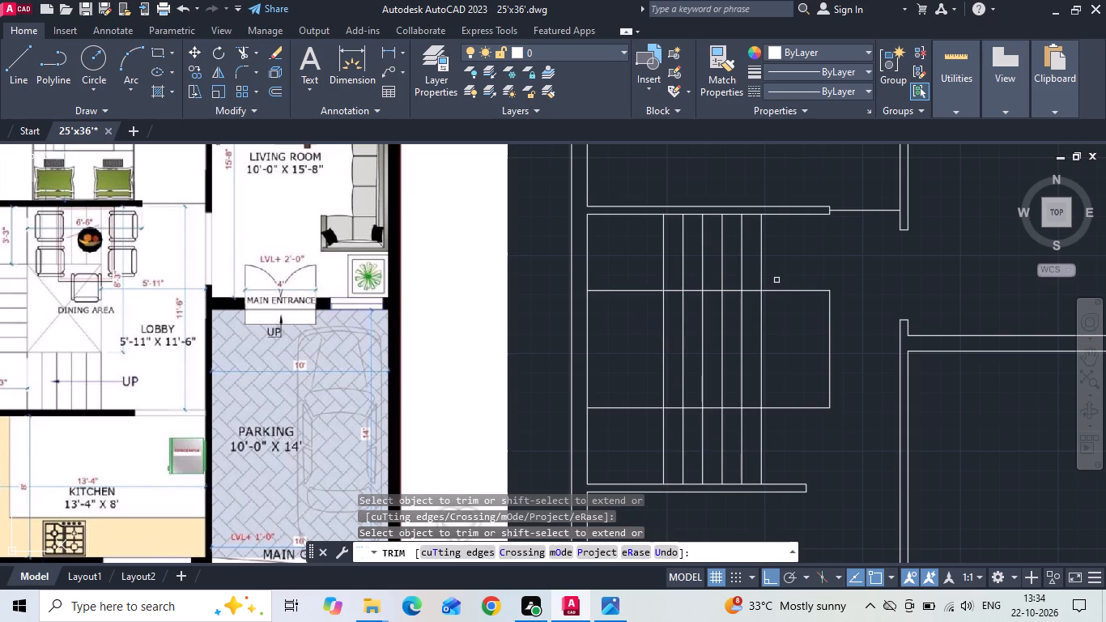
{"action": "left_click", "coordinate": [779, 280]}
{"action": "left_click", "coordinate": [808, 421]}
{"action": "left_click_drag", "start_coordinate": [815, 390], "coordinate": [835, 364]}
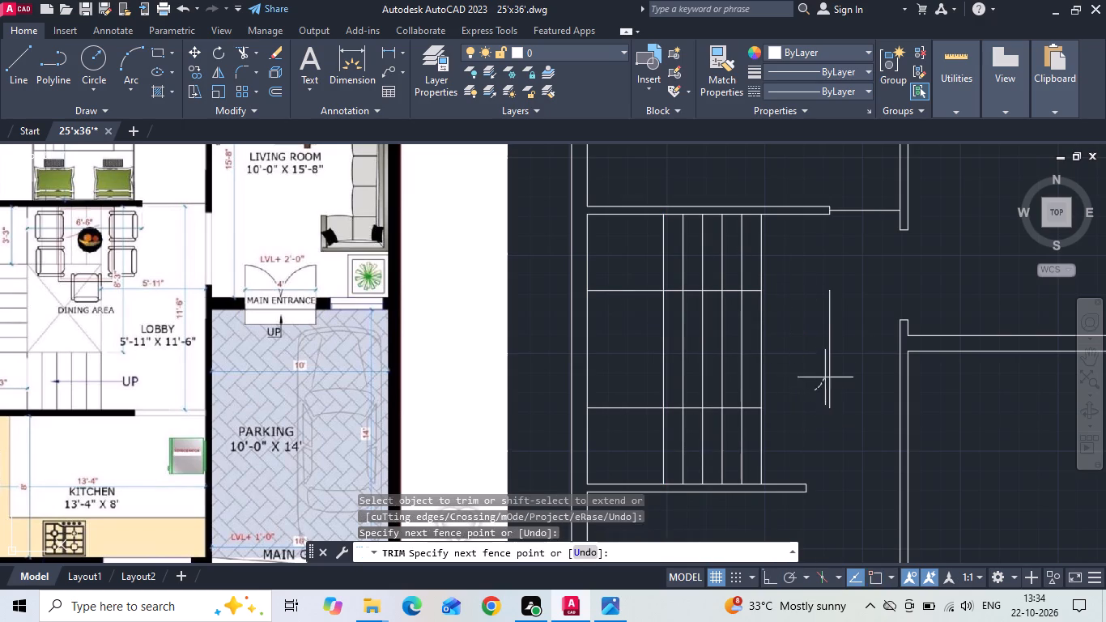
{"action": "left_click_drag", "start_coordinate": [835, 364], "coordinate": [847, 347]}
{"action": "left_click_drag", "start_coordinate": [774, 352], "coordinate": [764, 353]}
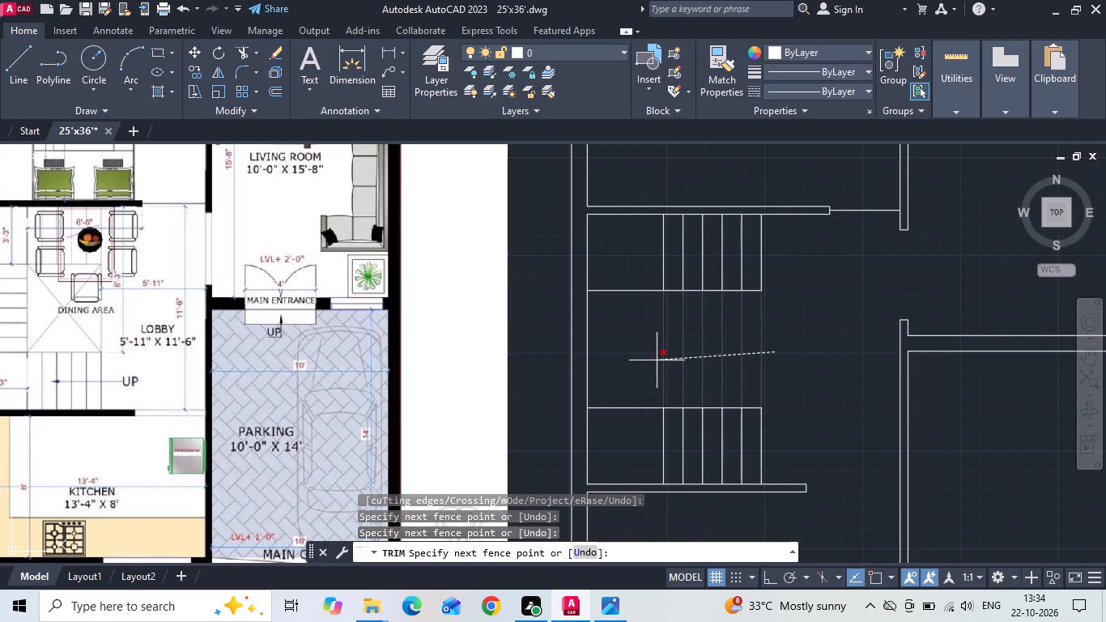
{"action": "left_click", "coordinate": [676, 356]}
{"action": "scroll", "coordinate": [803, 348], "scroll_direction": "down", "scroll_amount": 1}
{"action": "key", "text": "Escape"}
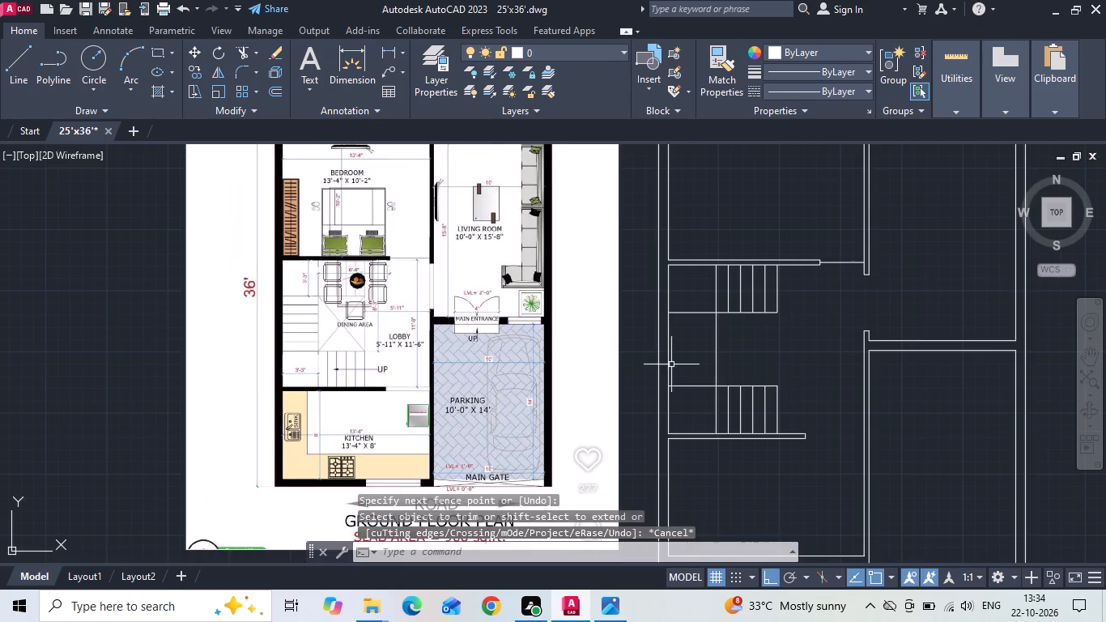
Copy the upper flight's lower horizontal line downward at 10", 20", 30", 40" and 50" for the middle flight's treads.
{"action": "scroll", "coordinate": [236, 310], "scroll_direction": "up", "scroll_amount": 2}
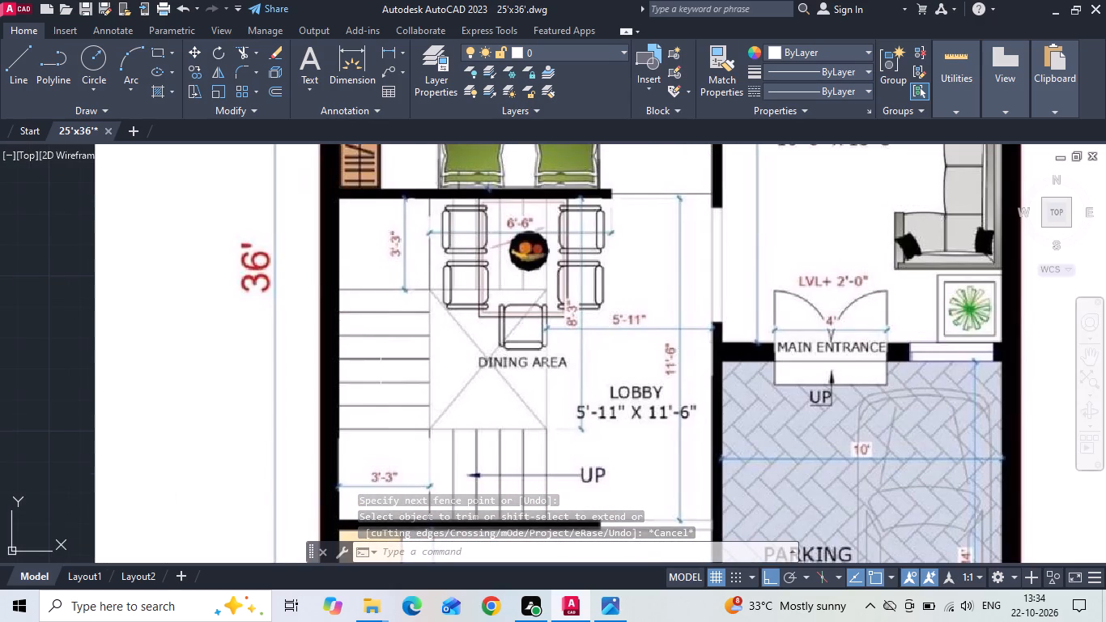
{"action": "scroll", "coordinate": [280, 346], "scroll_direction": "down", "scroll_amount": 2}
{"action": "scroll", "coordinate": [699, 366], "scroll_direction": "up", "scroll_amount": 1}
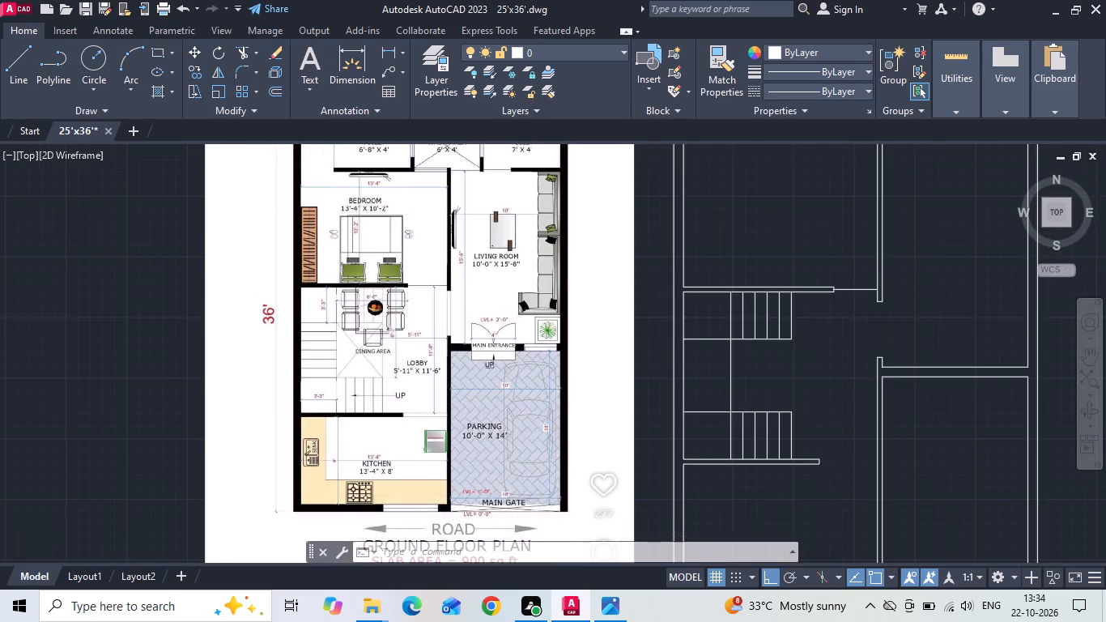
{"action": "middle_click_drag", "start_coordinate": [724, 361], "coordinate": [597, 286]}
{"action": "scroll", "coordinate": [597, 286], "scroll_direction": "up", "scroll_amount": 2}
{"action": "left_click_drag", "start_coordinate": [583, 170], "coordinate": [562, 253]}
{"action": "left_click", "coordinate": [545, 293]}
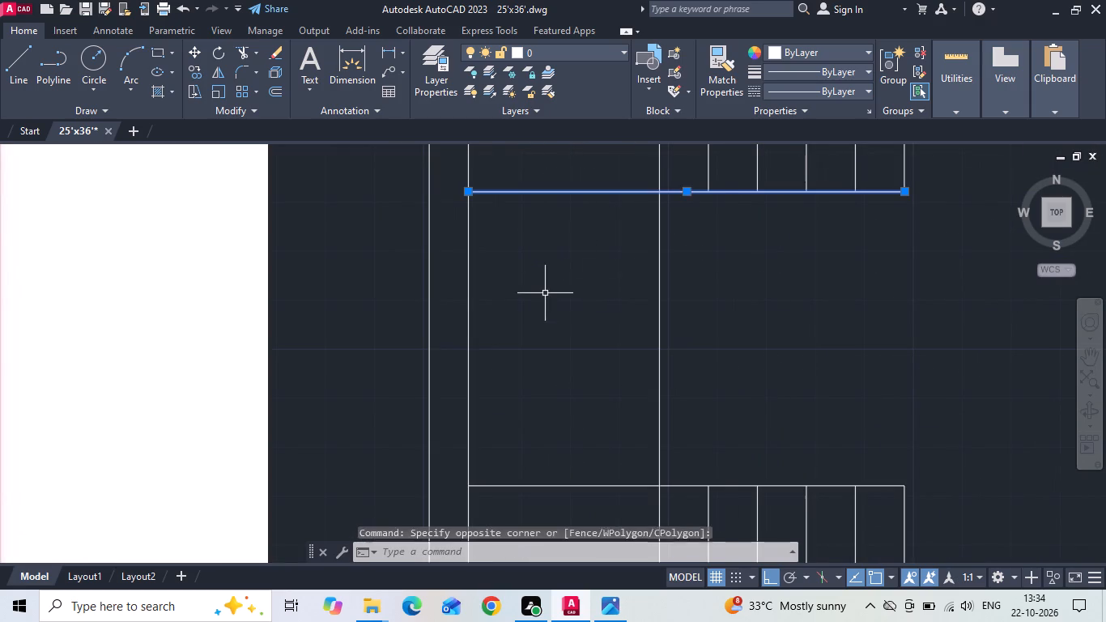
{"action": "right_click", "coordinate": [545, 293]}
{"action": "left_click", "coordinate": [574, 312]}
{"action": "left_click_drag", "start_coordinate": [574, 312], "coordinate": [579, 370]}
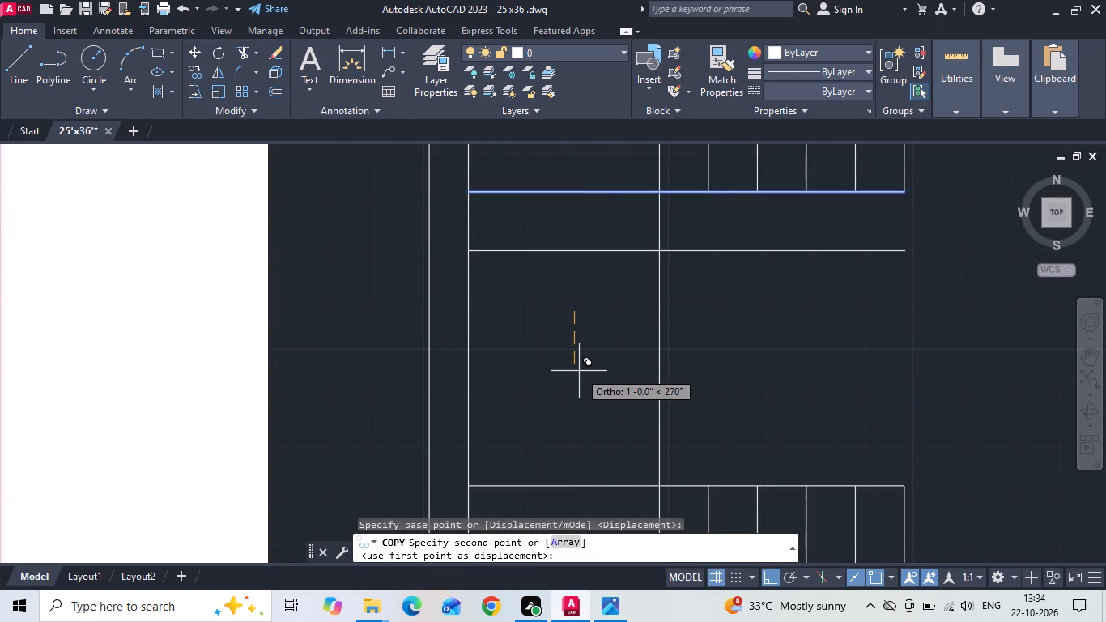
{"action": "type", "text": "10"}
{"action": "key", "text": "Return"}
{"action": "type", "text": "20"}
{"action": "key", "text": "Return"}
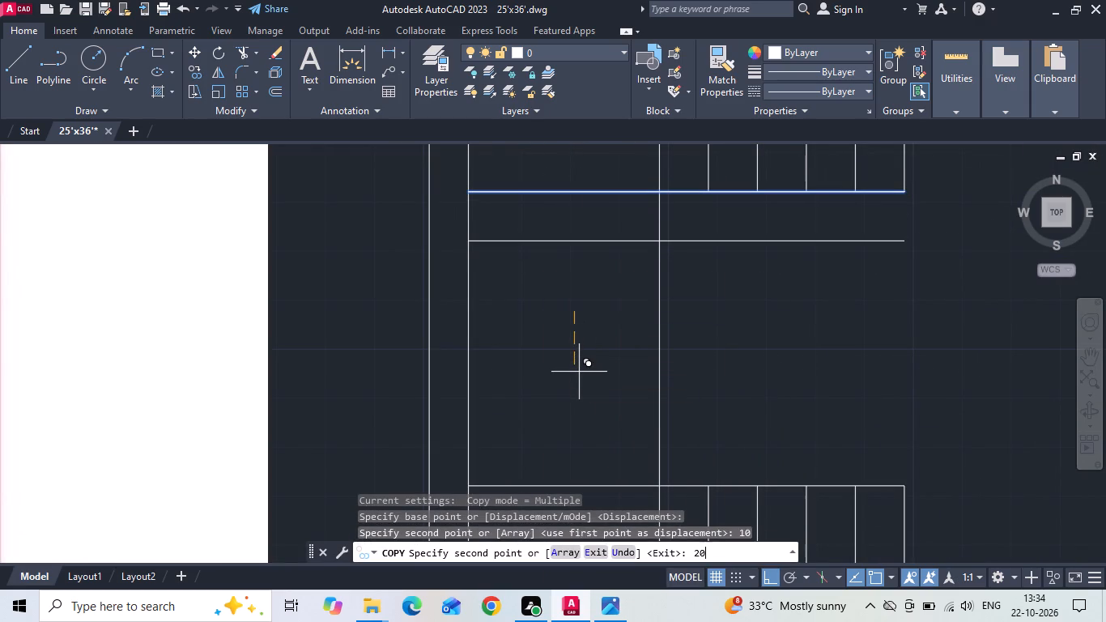
{"action": "type", "text": "30"}
{"action": "key", "text": "Return"}
{"action": "type", "text": "40"}
{"action": "key", "text": "Return"}
{"action": "type", "text": "50"}
{"action": "key", "text": "Return"}
{"action": "key", "text": "Escape"}
Trim the middle flight's tread lines on the lobby side of the vertical staircase line.
{"action": "scroll", "coordinate": [579, 372], "scroll_direction": "up", "scroll_amount": 1}
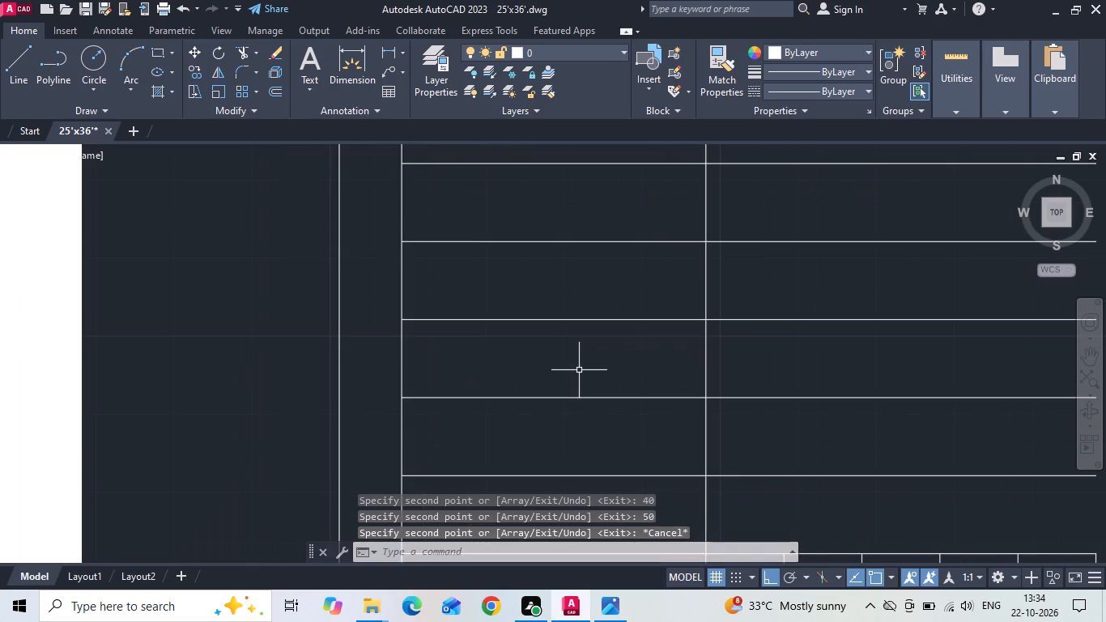
{"action": "type", "text": "tr"}
{"action": "key", "text": "space"}
{"action": "key", "text": "space"}
{"action": "scroll", "coordinate": [579, 369], "scroll_direction": "down", "scroll_amount": 2}
{"action": "left_click_drag", "start_coordinate": [674, 279], "coordinate": [676, 283]}
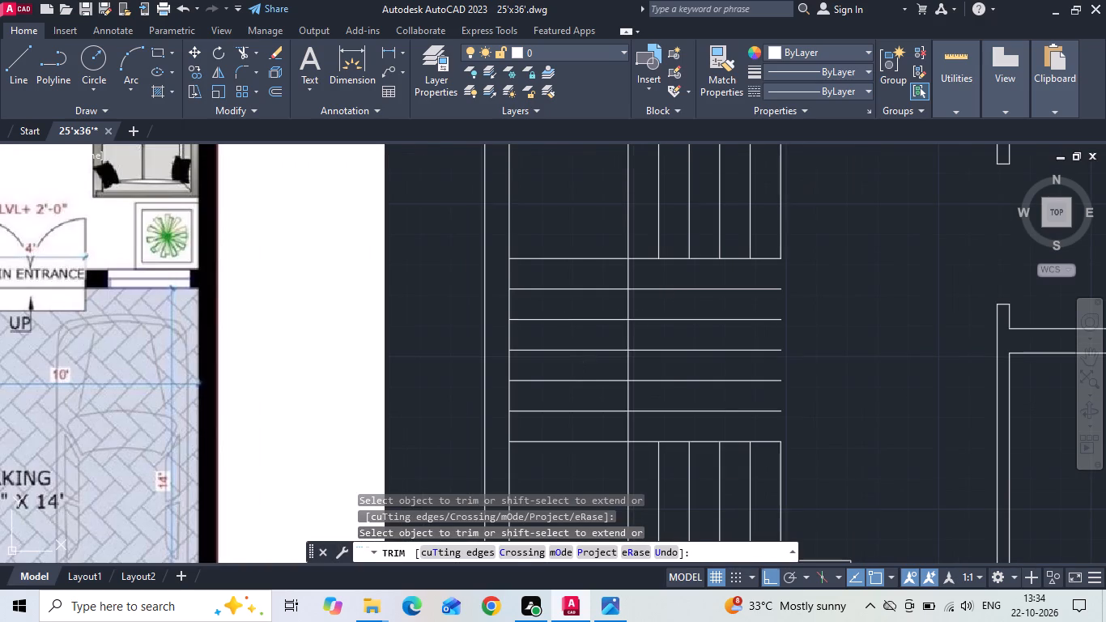
{"action": "left_click_drag", "start_coordinate": [676, 283], "coordinate": [677, 288]}
{"action": "left_click", "coordinate": [673, 424]}
{"action": "scroll", "coordinate": [680, 392], "scroll_direction": "down", "scroll_amount": 1}
{"action": "key", "text": "Escape"}
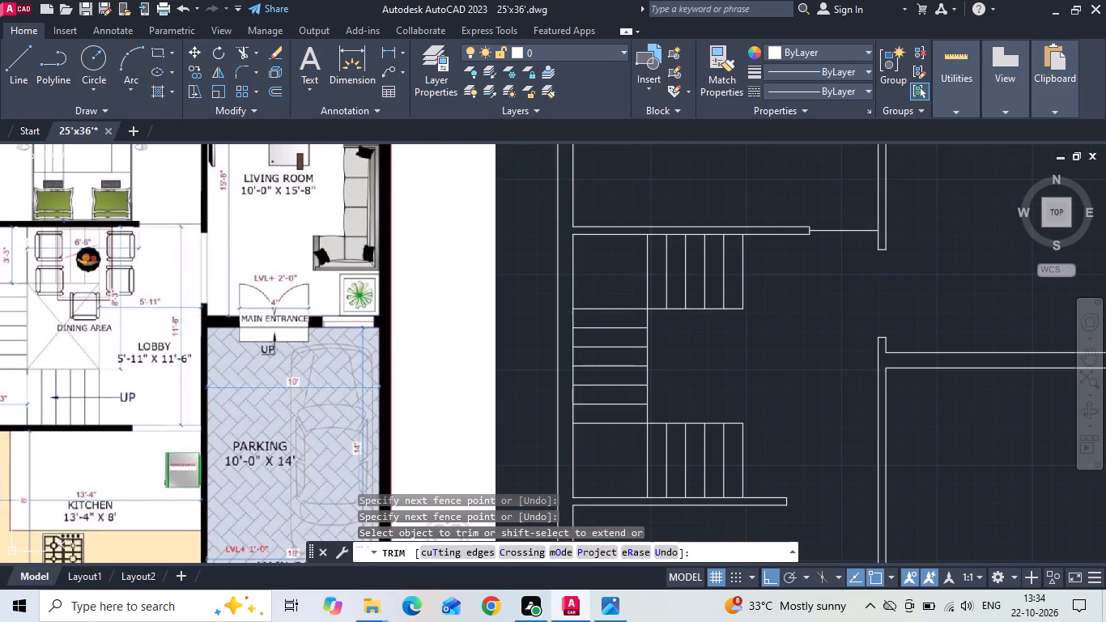
Check the spacing between the middle flight's lowest tread and the lower landing line with a linear dimension.
{"action": "left_click", "coordinate": [385, 55]}
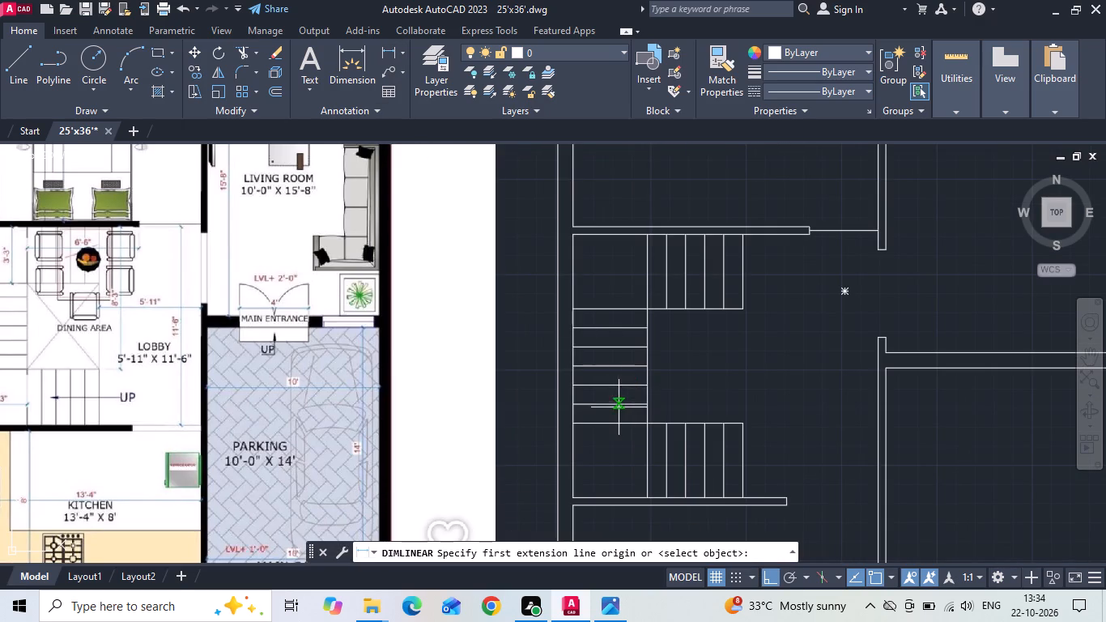
{"action": "left_click", "coordinate": [617, 407]}
{"action": "left_click", "coordinate": [616, 423]}
{"action": "key", "text": "Escape"}
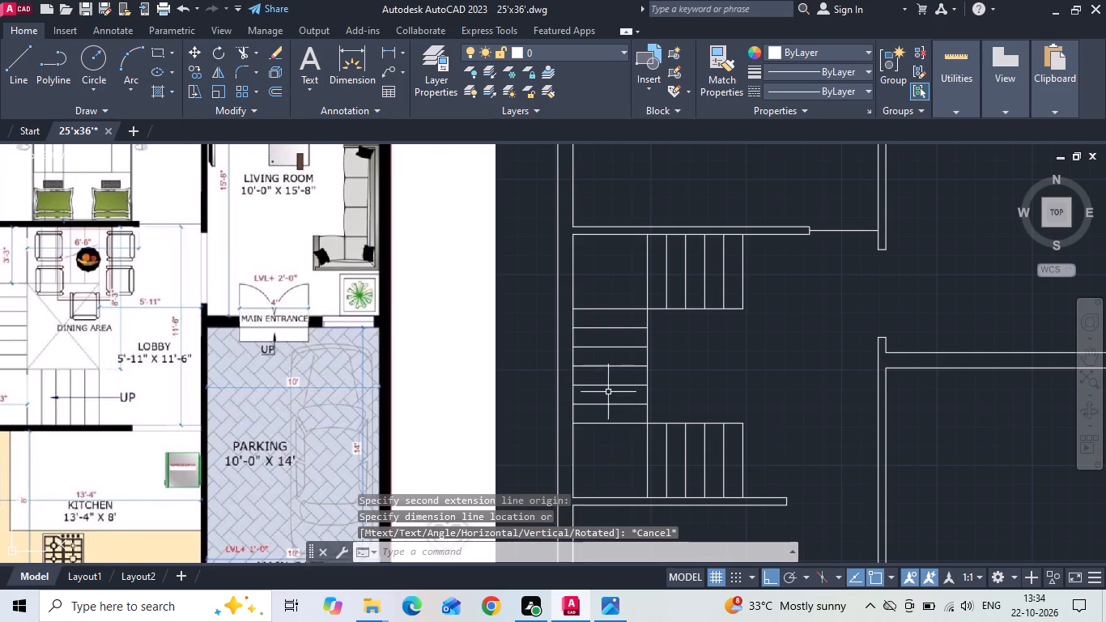
Save the drawing.
{"action": "scroll", "coordinate": [617, 369], "scroll_direction": "down", "scroll_amount": 1}
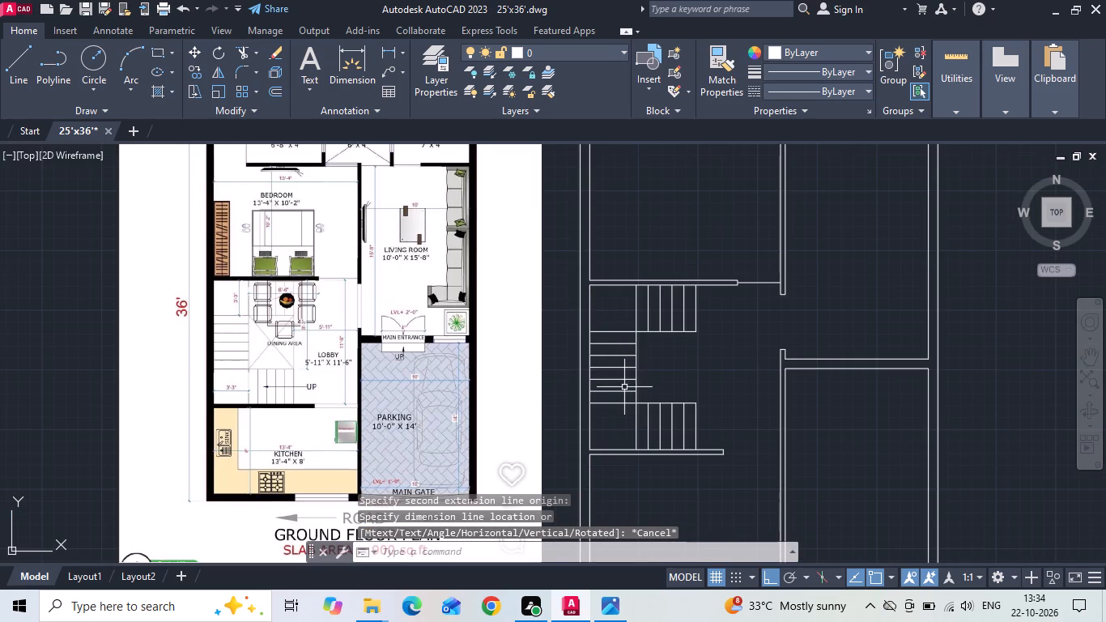
{"action": "key", "text": "ctrl+s"}
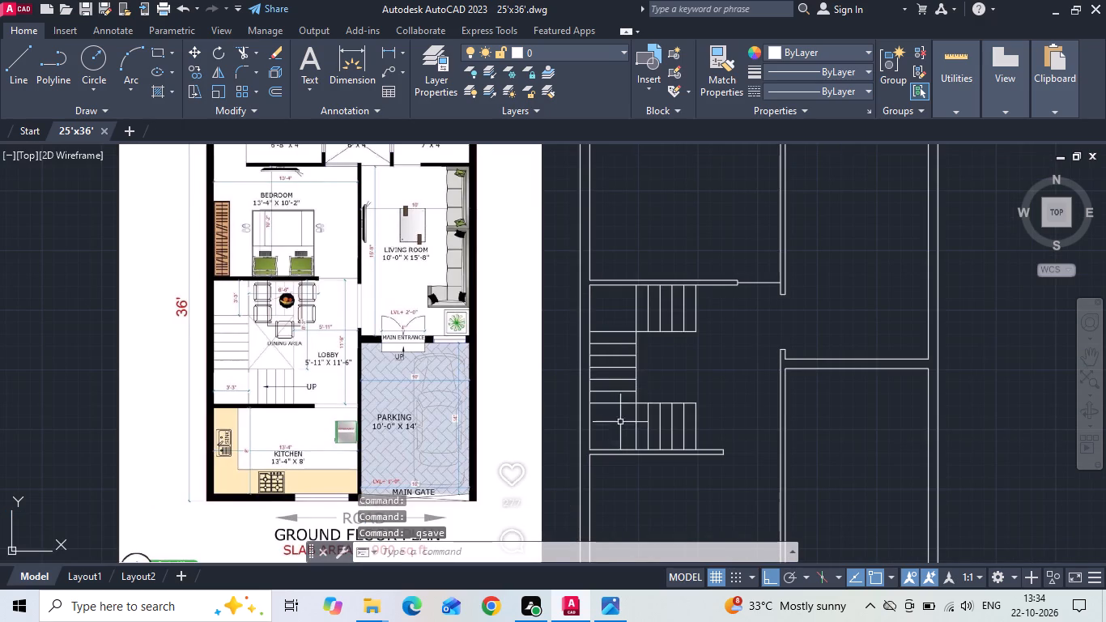
Offset the inner faces of the kitchen's outer side wall and road-side wall 2' into the kitchen for the counter.
{"action": "key", "text": "o"}
{"action": "key", "text": "space"}
{"action": "type", "text": "2'"}
{"action": "key", "text": "Return"}
{"action": "middle_click_drag", "start_coordinate": [615, 455], "coordinate": [567, 300]}
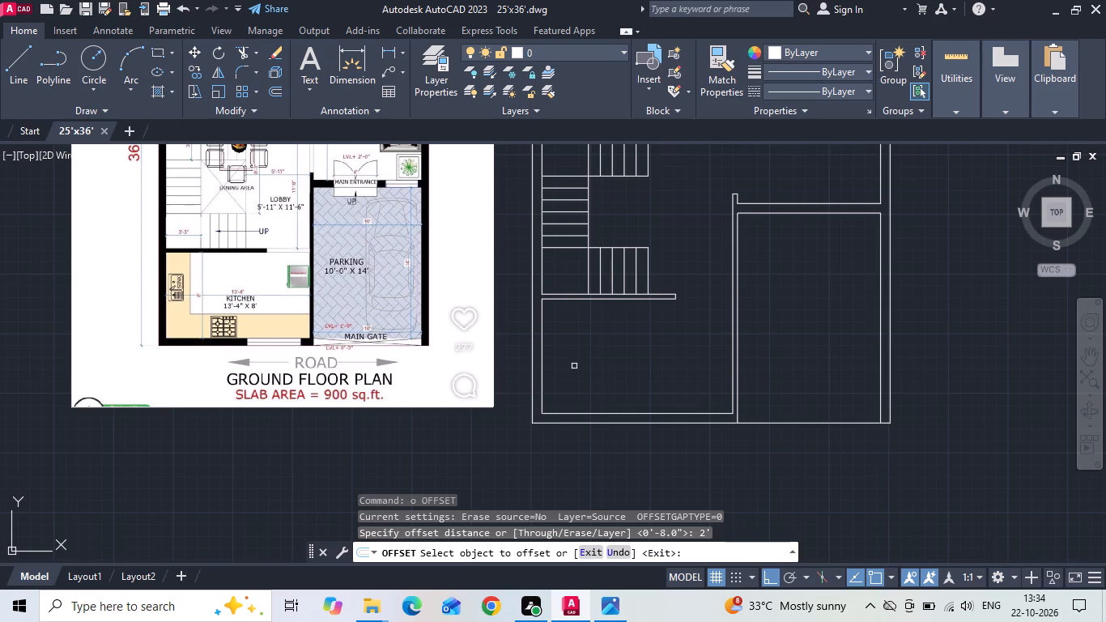
{"action": "left_click_drag", "start_coordinate": [542, 374], "coordinate": [572, 356]}
{"action": "left_click", "coordinate": [581, 347]}
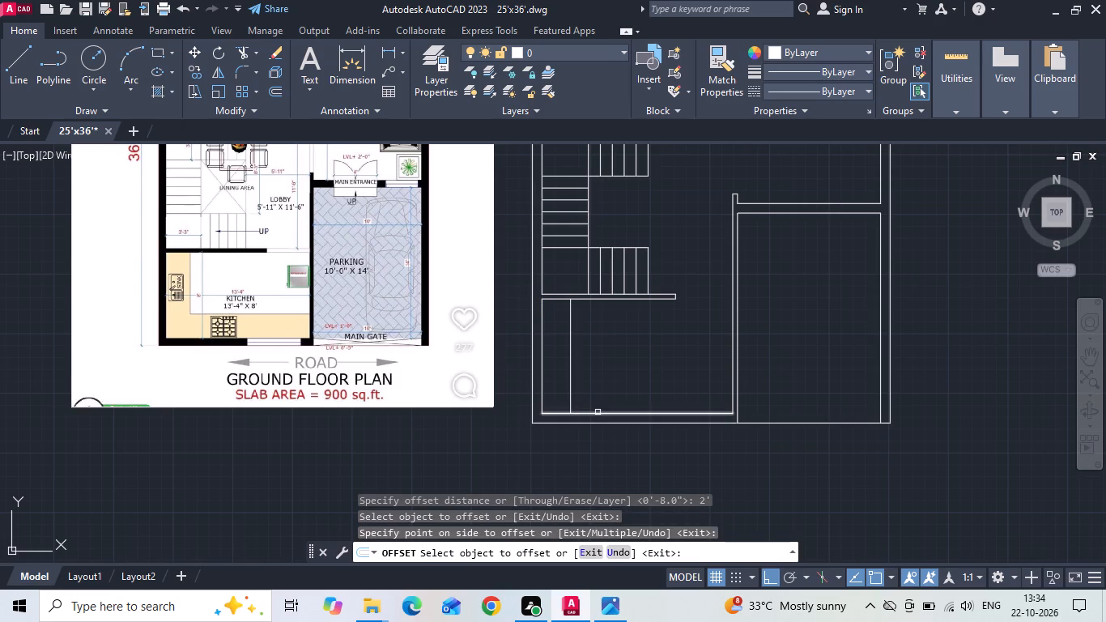
{"action": "left_click", "coordinate": [598, 412]}
{"action": "left_click", "coordinate": [604, 372]}
{"action": "key", "text": "Escape"}
Fillet the two kitchen counter lines into a sharp corner and save the drawing.
{"action": "type", "text": "f"}
{"action": "key", "text": "space"}
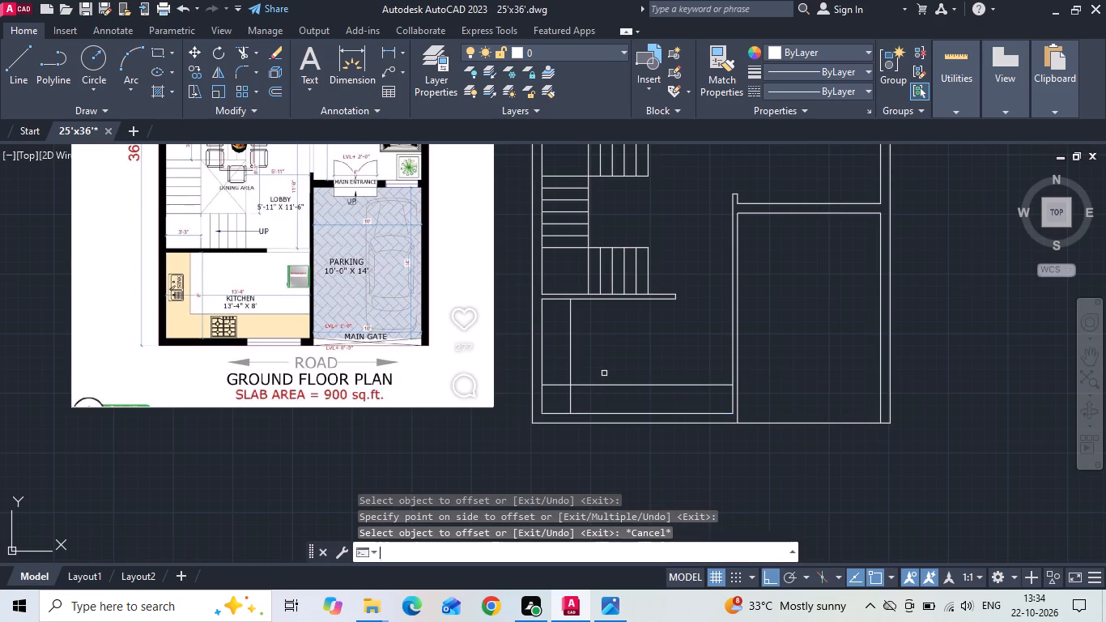
{"action": "left_click", "coordinate": [580, 384]}
{"action": "left_click", "coordinate": [571, 367]}
{"action": "key", "text": "Escape"}
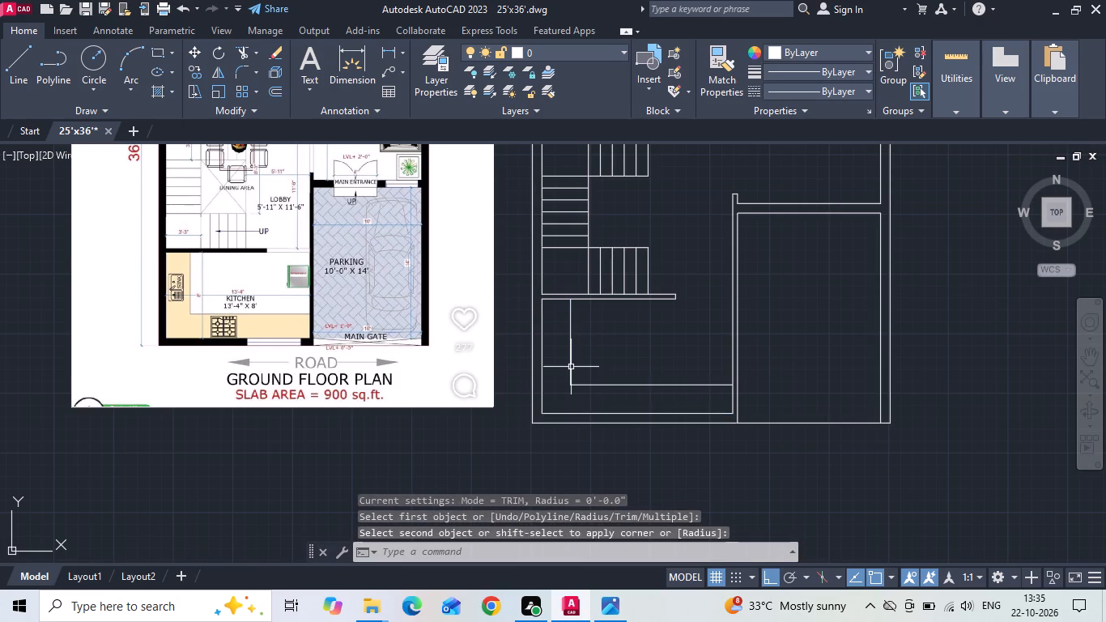
{"action": "key", "text": "ctrl+s"}
Draw a line across the kitchen opening from the wall end's upper corner to the lobby-side face of the parking wall.
{"action": "middle_click_drag", "start_coordinate": [590, 331], "coordinate": [591, 383]}
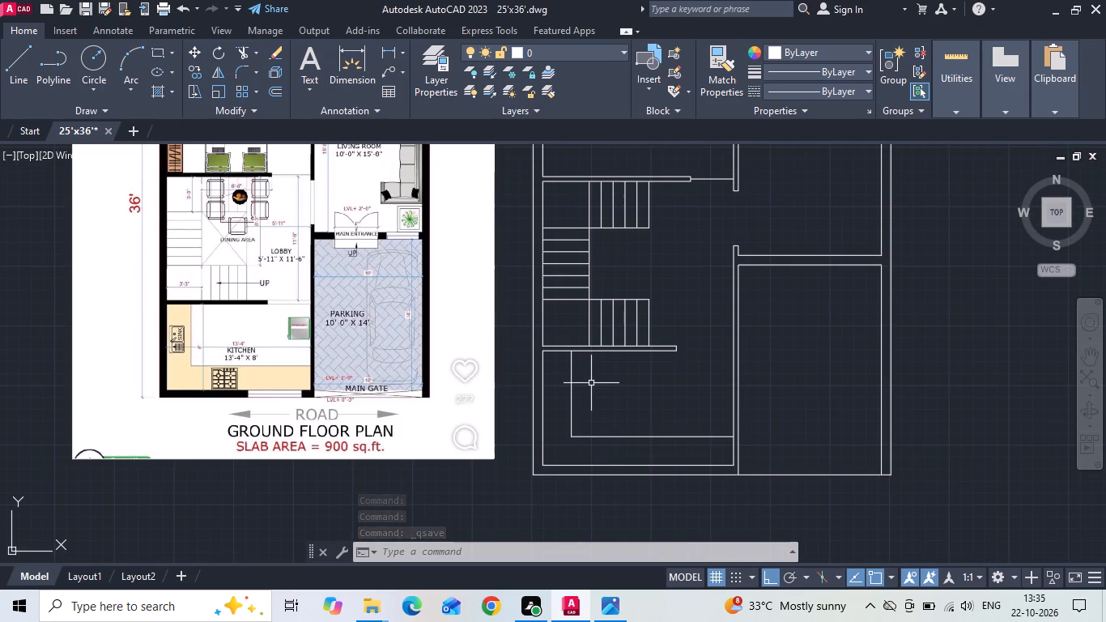
{"action": "scroll", "coordinate": [712, 359], "scroll_direction": "up", "scroll_amount": 2}
{"action": "type", "text": "l"}
{"action": "key", "text": "space"}
{"action": "scroll", "coordinate": [692, 352], "scroll_direction": "up", "scroll_amount": 1}
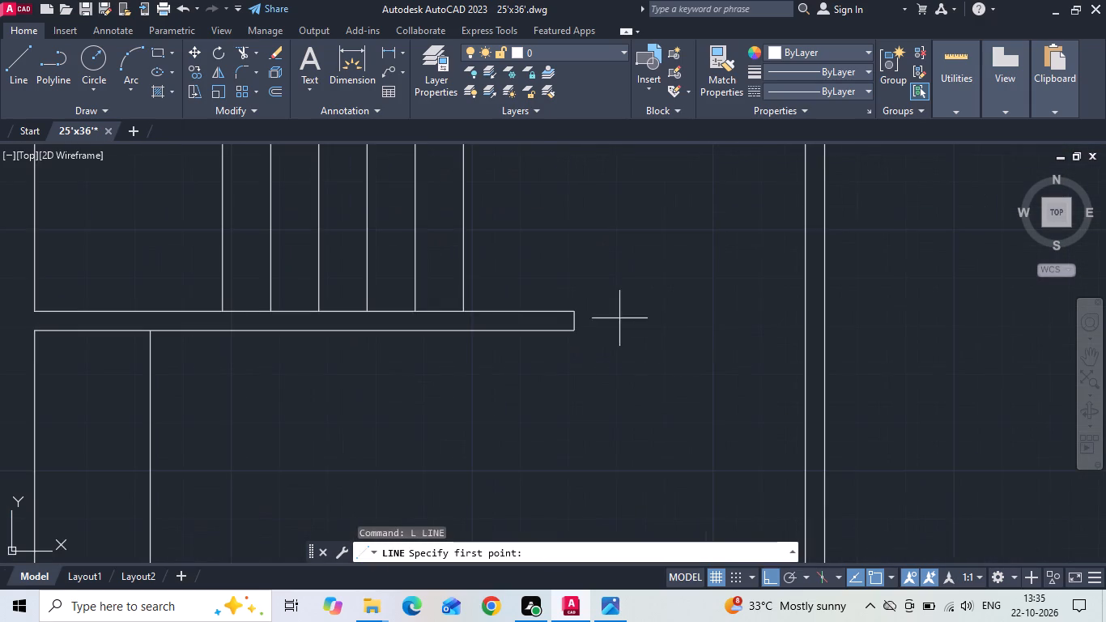
{"action": "left_click", "coordinate": [579, 308]}
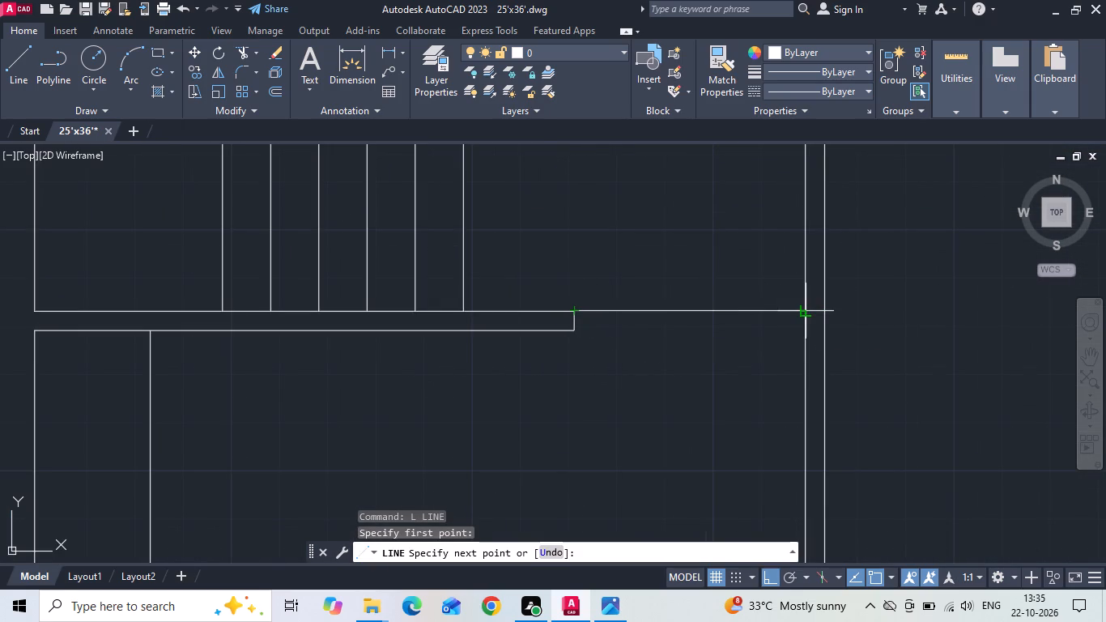
{"action": "left_click", "coordinate": [806, 311]}
{"action": "key", "text": "Escape"}
Copy the line across the kitchen opening from the wall end's upper corner to its lower corner.
{"action": "left_click_drag", "start_coordinate": [717, 336], "coordinate": [686, 297]}
{"action": "left_click", "coordinate": [664, 262]}
{"action": "right_click", "coordinate": [663, 262]}
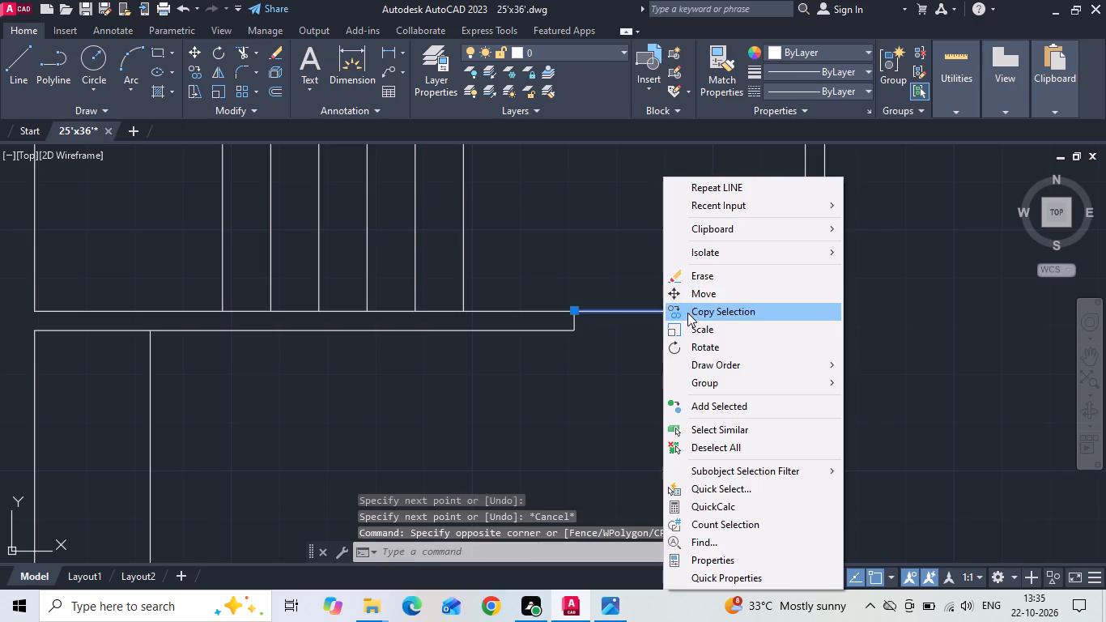
{"action": "left_click", "coordinate": [687, 313]}
{"action": "scroll", "coordinate": [551, 345], "scroll_direction": "up", "scroll_amount": 2}
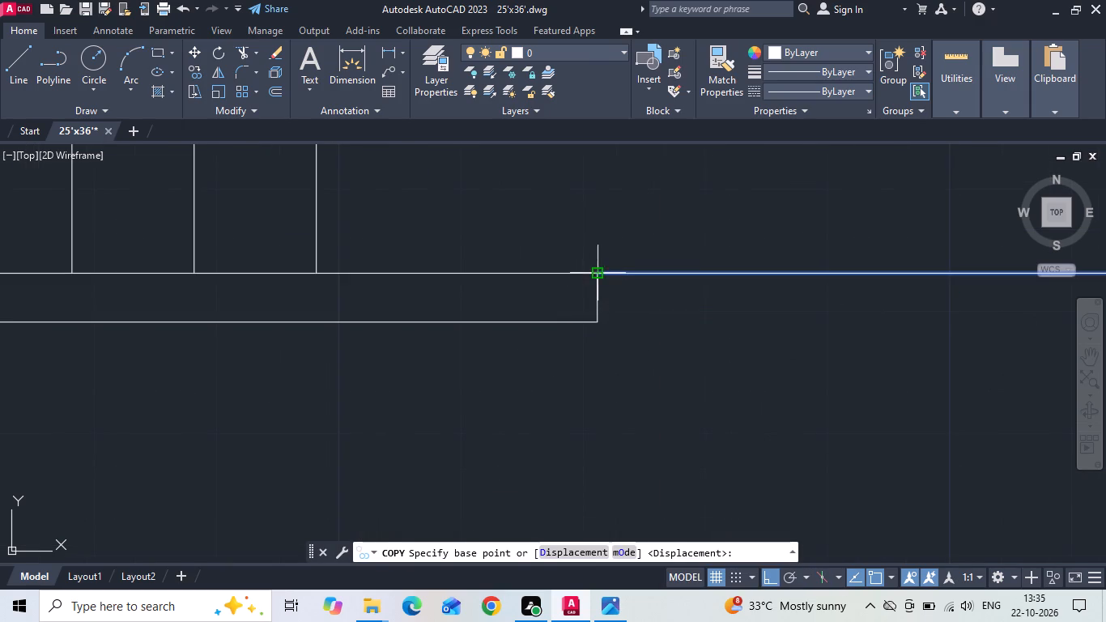
{"action": "left_click", "coordinate": [598, 275]}
{"action": "left_click", "coordinate": [600, 322]}
{"action": "key", "text": "Escape"}
Change the colour of both lines across the kitchen opening to dark grey.
{"action": "scroll", "coordinate": [602, 339], "scroll_direction": "down", "scroll_amount": 2}
{"action": "left_click_drag", "start_coordinate": [730, 376], "coordinate": [707, 337]}
{"action": "left_click", "coordinate": [684, 291]}
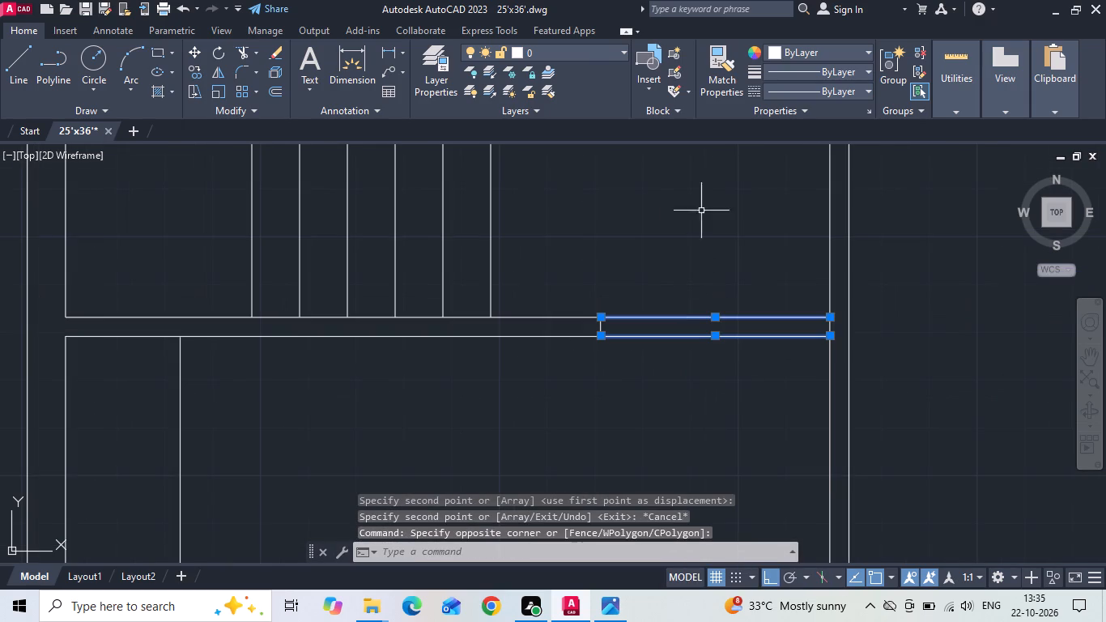
{"action": "left_click", "coordinate": [772, 52]}
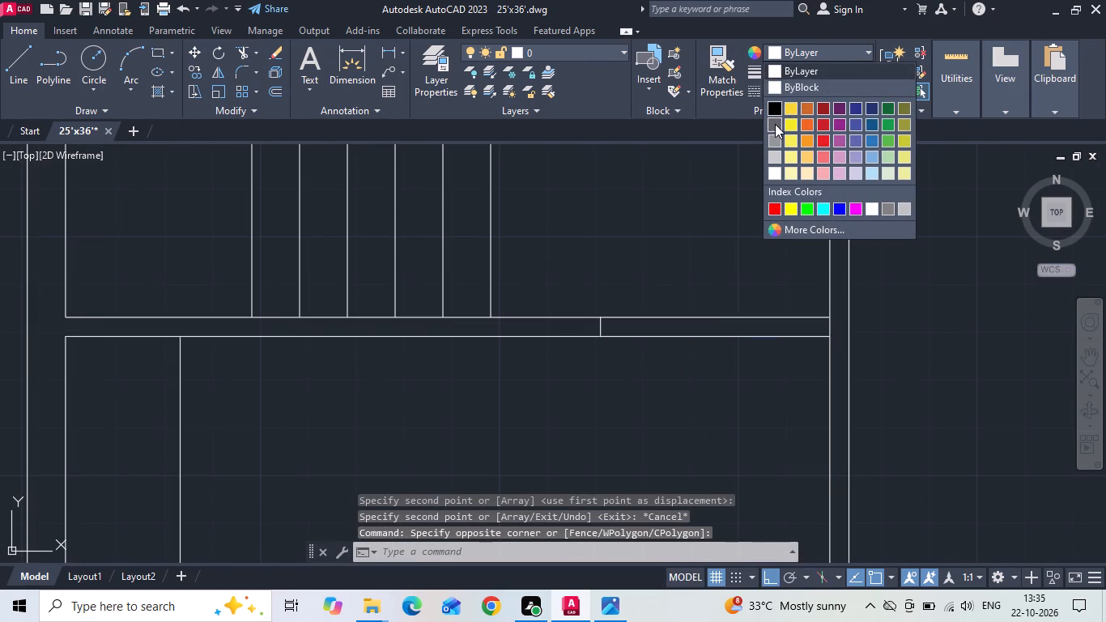
{"action": "left_click", "coordinate": [775, 124]}
{"action": "key", "text": "Escape"}
{"action": "key", "text": "Escape"}
Draw a short helper line across the thickness of the wall segment between the wash area and the bedroom.
{"action": "scroll", "coordinate": [641, 365], "scroll_direction": "down", "scroll_amount": 3}
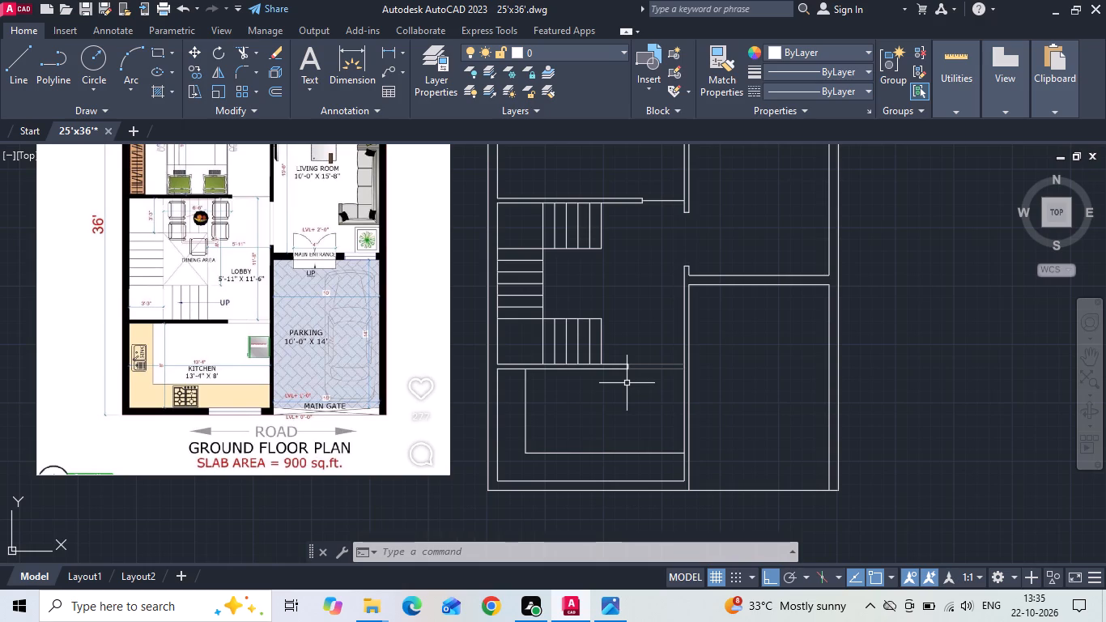
{"action": "middle_click_drag", "start_coordinate": [636, 314], "coordinate": [642, 434]}
{"action": "scroll", "coordinate": [642, 421], "scroll_direction": "down", "scroll_amount": 1}
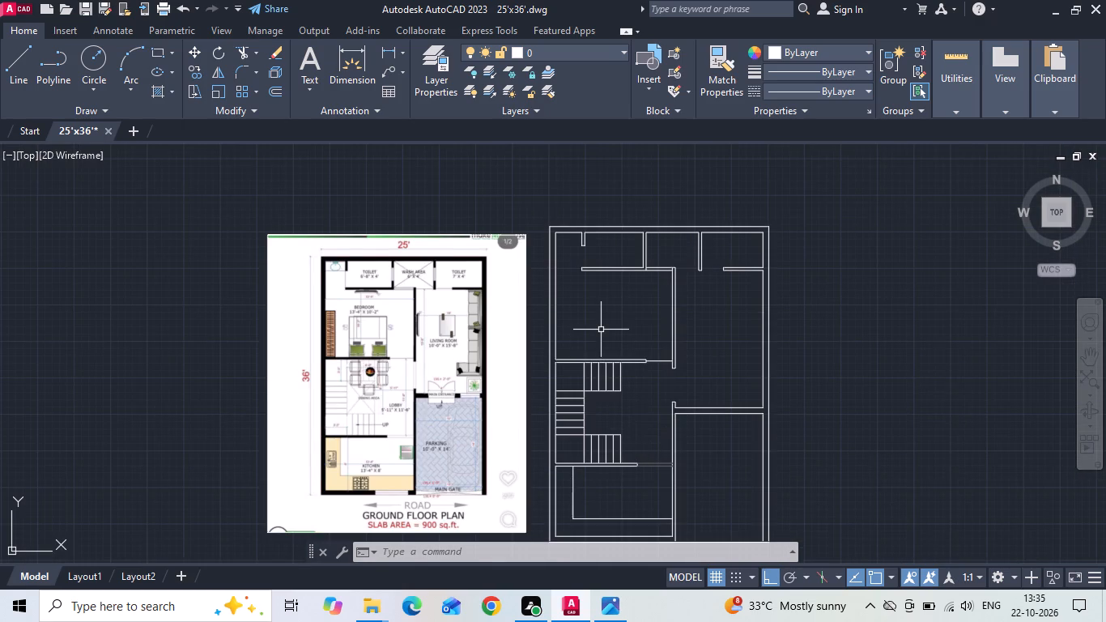
{"action": "scroll", "coordinate": [601, 330], "scroll_direction": "up", "scroll_amount": 1}
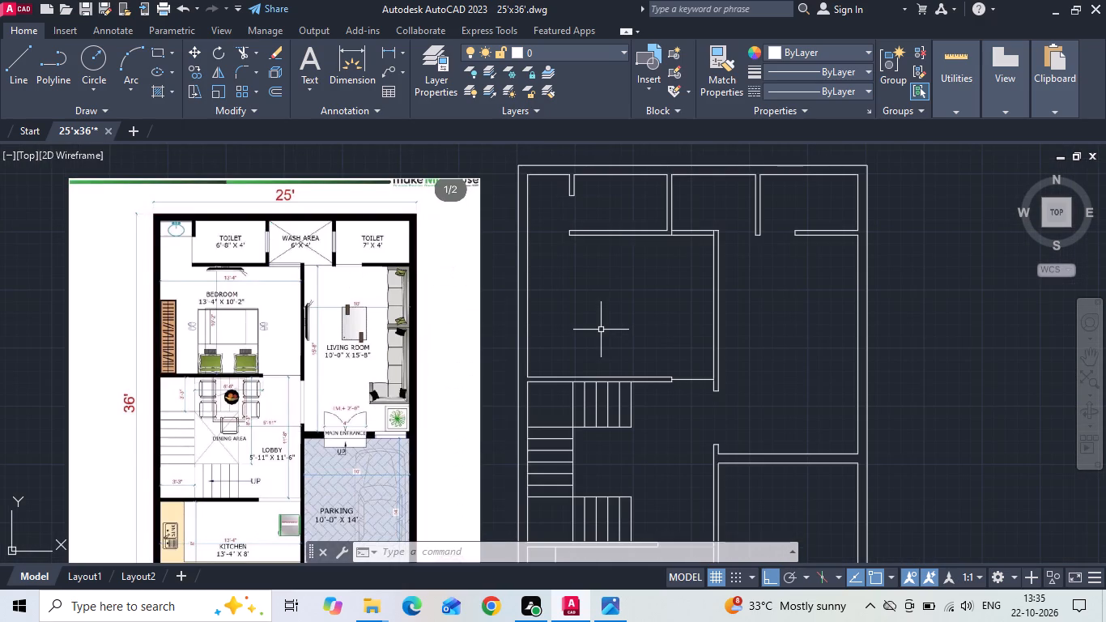
{"action": "scroll", "coordinate": [686, 201], "scroll_direction": "up", "scroll_amount": 2}
{"action": "middle_click_drag", "start_coordinate": [686, 223], "coordinate": [684, 267]}
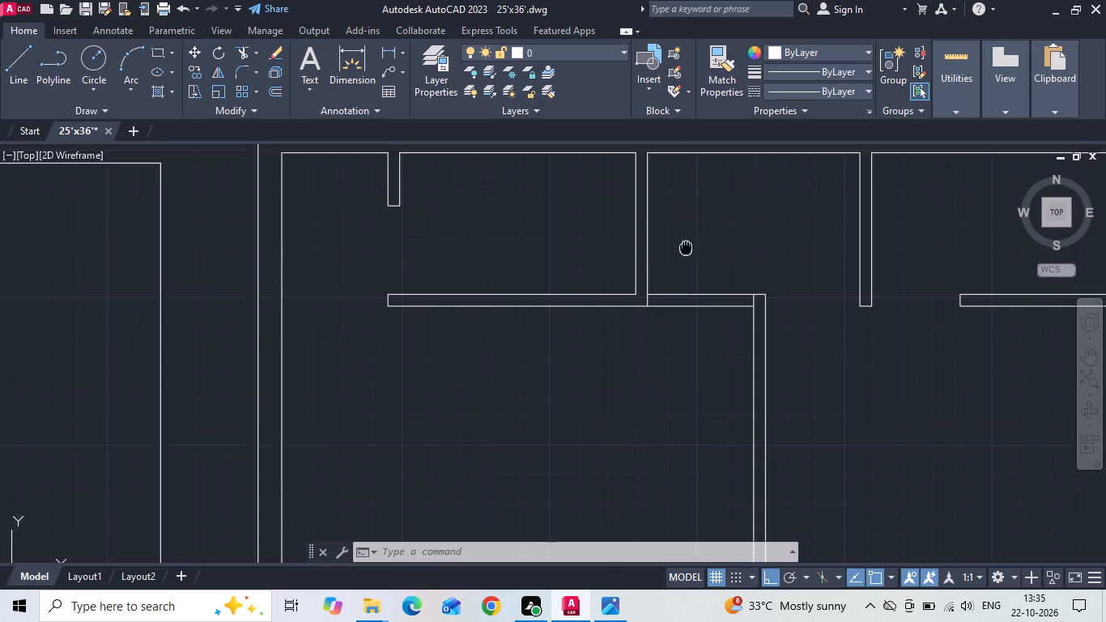
{"action": "middle_click_drag", "start_coordinate": [684, 267], "coordinate": [670, 328]}
{"action": "type", "text": "l"}
{"action": "key", "text": "space"}
{"action": "scroll", "coordinate": [714, 386], "scroll_direction": "up", "scroll_amount": 1}
{"action": "scroll", "coordinate": [759, 378], "scroll_direction": "down", "scroll_amount": 3}
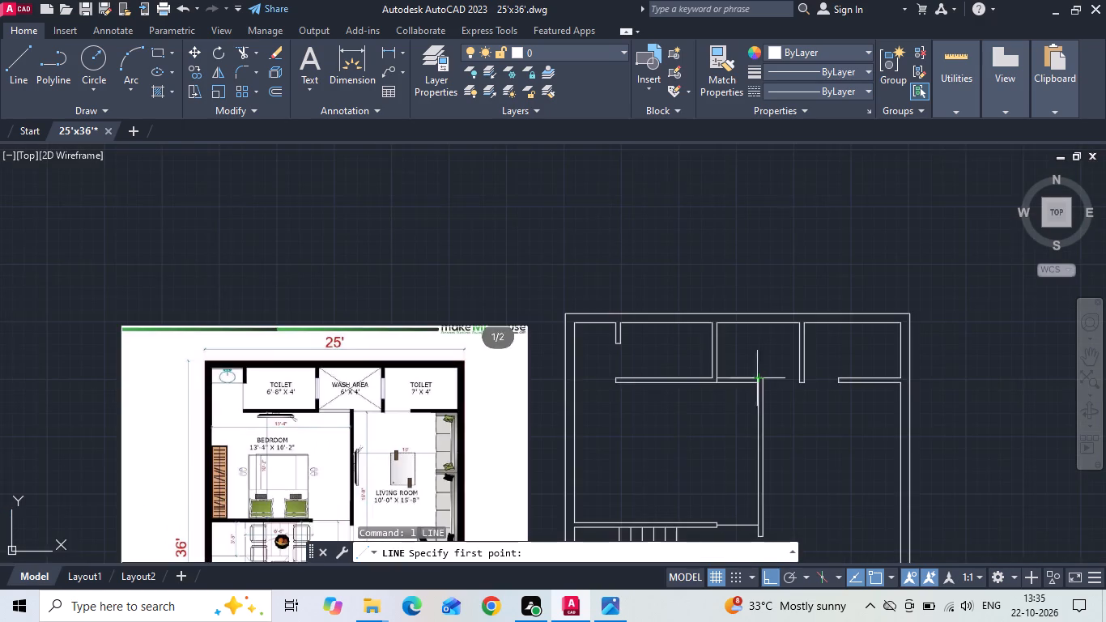
{"action": "scroll", "coordinate": [358, 437], "scroll_direction": "up", "scroll_amount": 3}
{"action": "scroll", "coordinate": [114, 345], "scroll_direction": "down", "scroll_amount": 2}
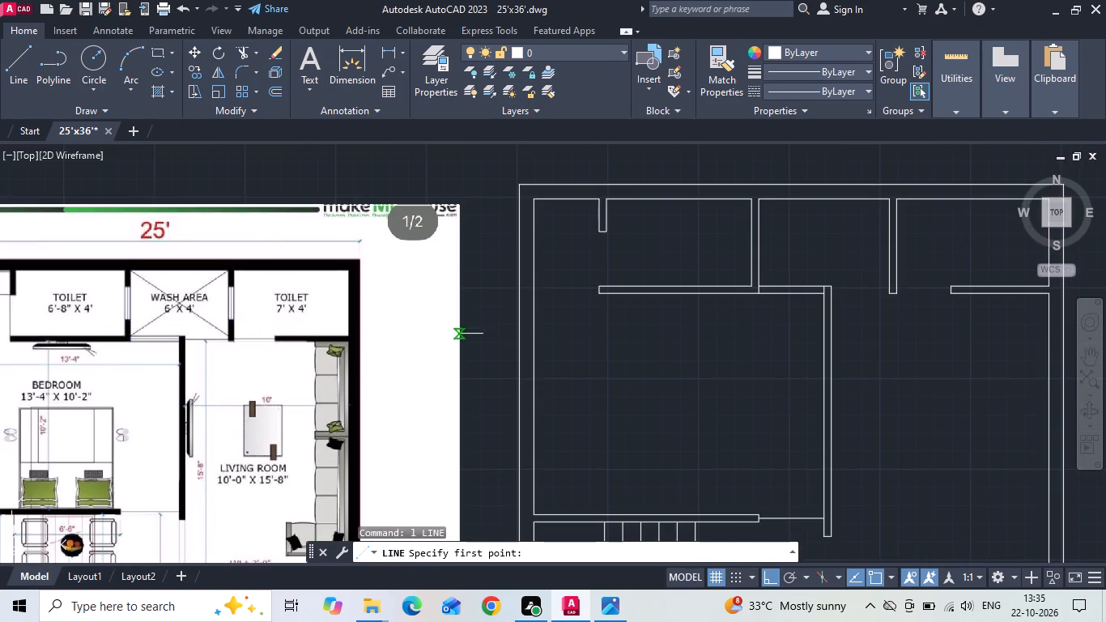
{"action": "scroll", "coordinate": [834, 283], "scroll_direction": "up", "scroll_amount": 3}
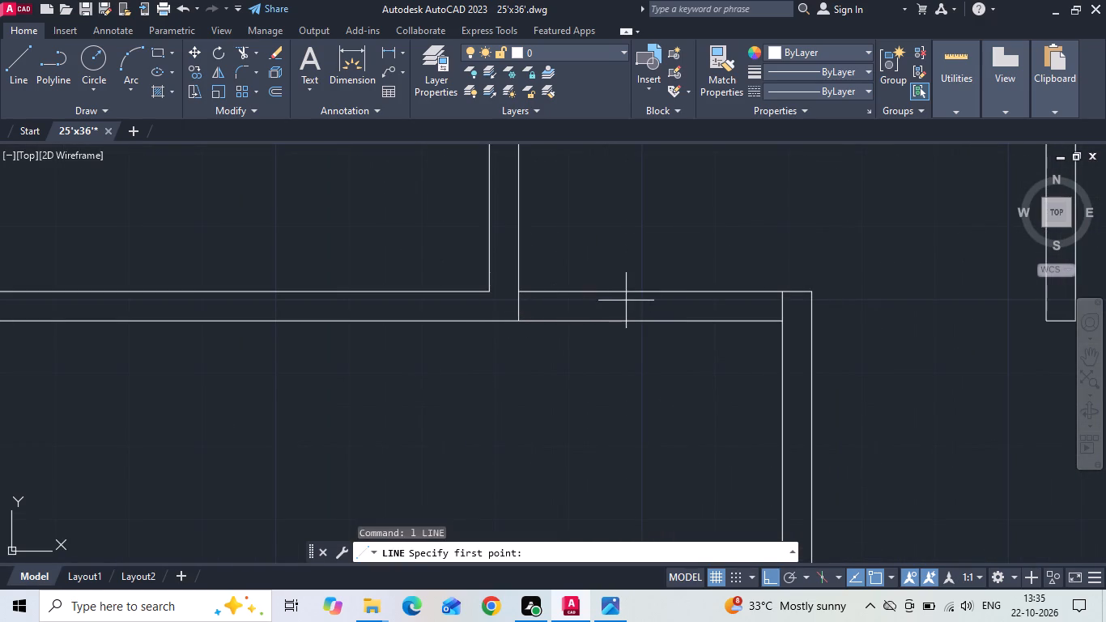
{"action": "left_click", "coordinate": [626, 296]}
{"action": "left_click", "coordinate": [625, 319]}
{"action": "key", "text": "Escape"}
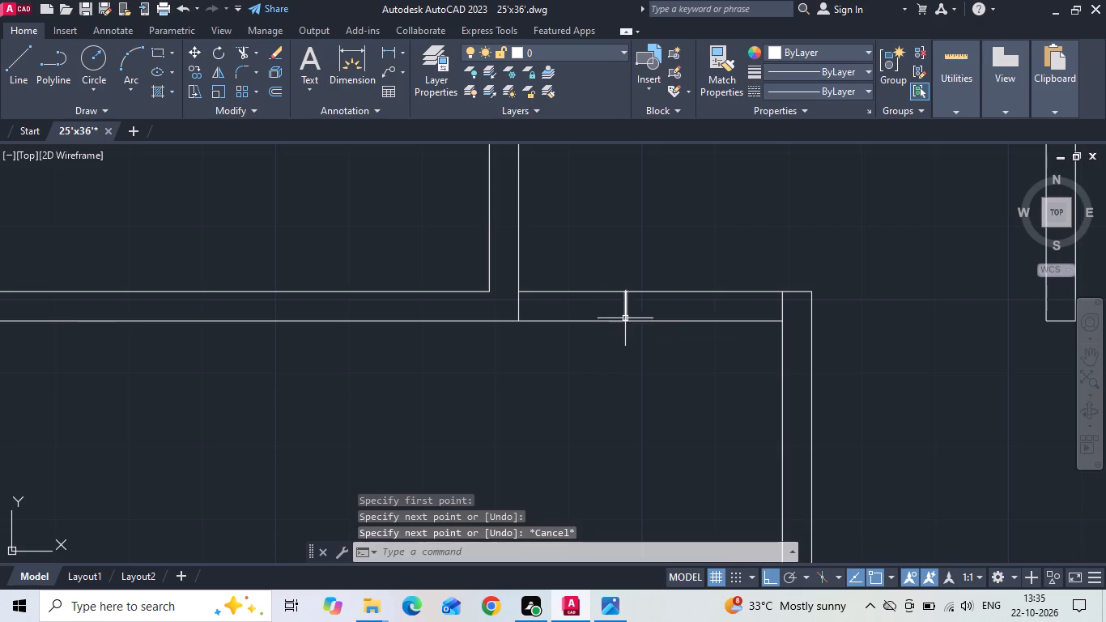
Draw a centre line from the helper line's midpoint along the wall segment to the bedroom–living room wall.
{"action": "key", "text": "space"}
{"action": "left_click", "coordinate": [624, 305]}
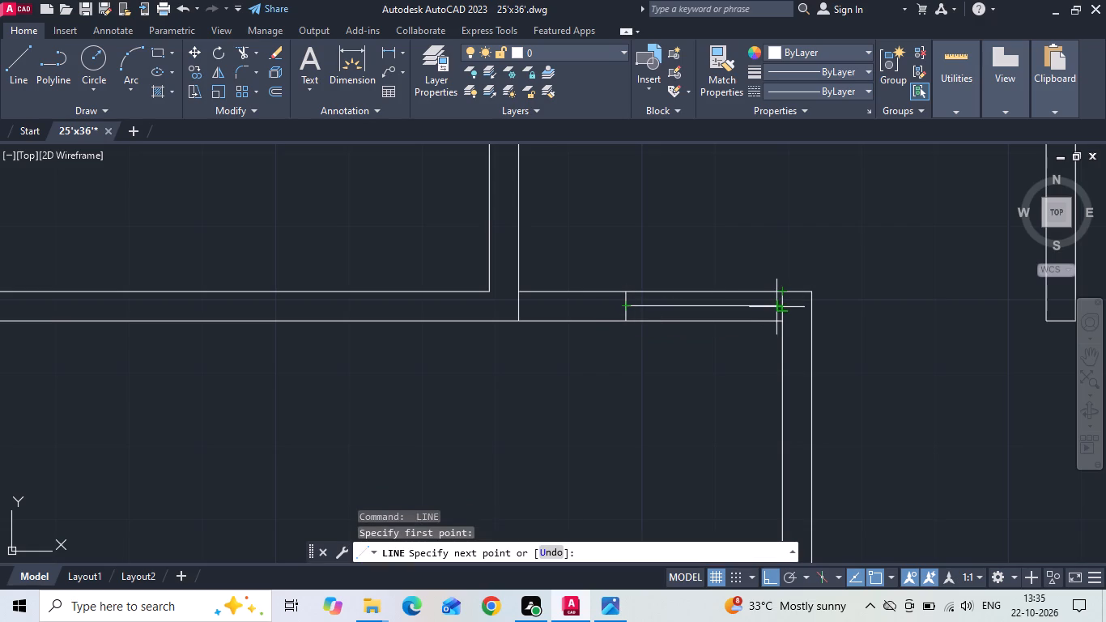
{"action": "left_click", "coordinate": [781, 307]}
{"action": "key", "text": "Escape"}
Erase the helper line and extend the centre line to the wall between the toilet and the wash area.
{"action": "scroll", "coordinate": [626, 300], "scroll_direction": "up", "scroll_amount": 2}
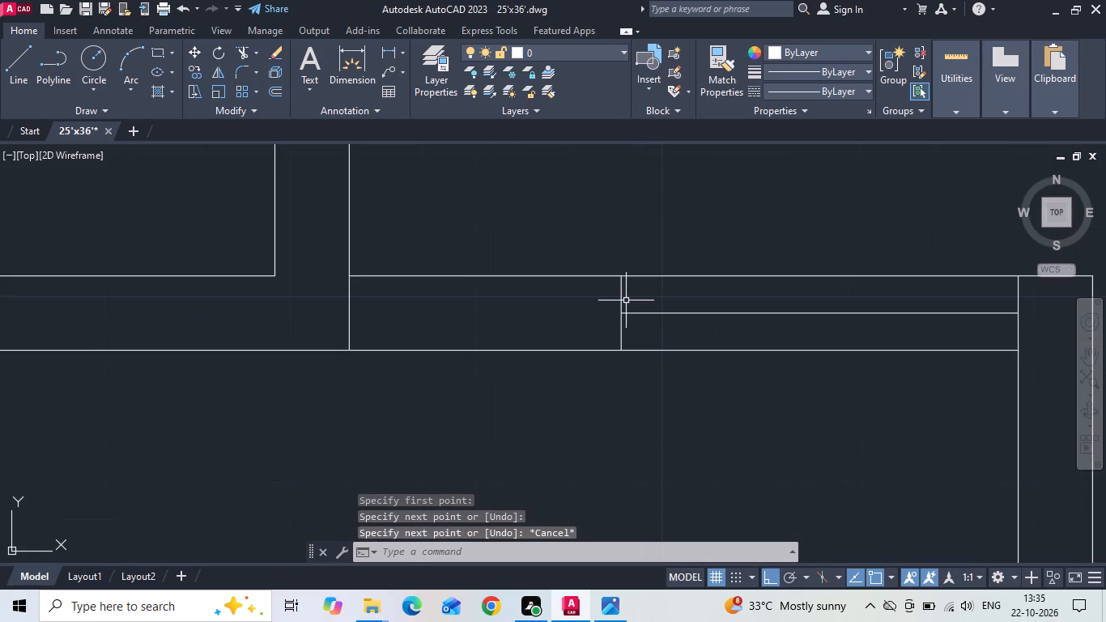
{"action": "left_click", "coordinate": [626, 300]}
{"action": "left_click", "coordinate": [583, 298]}
{"action": "key", "text": "Delete"}
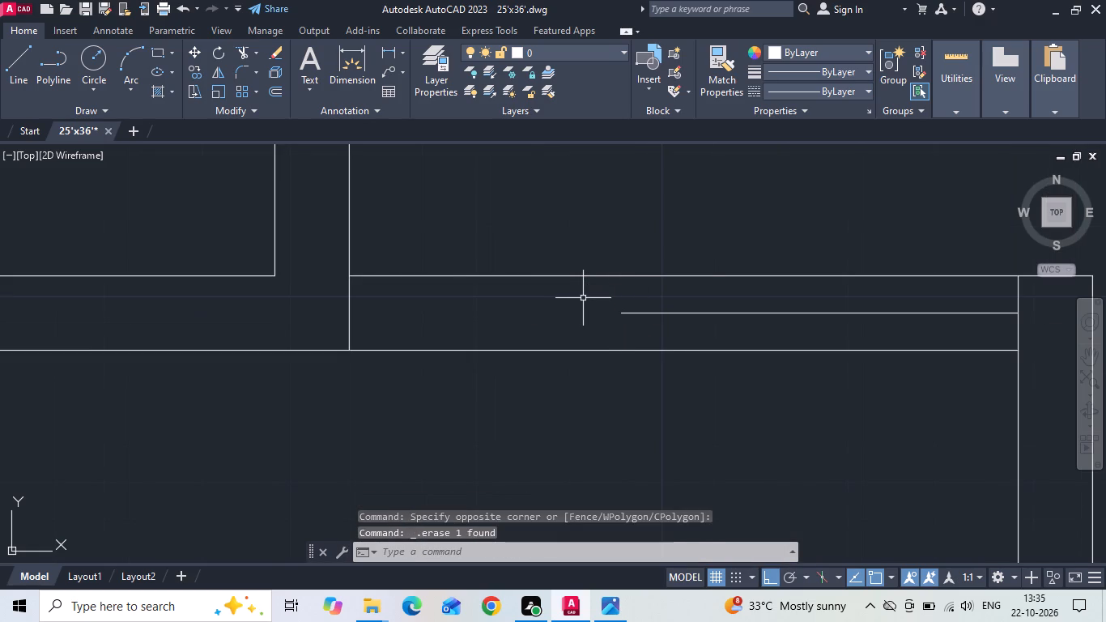
{"action": "type", "text": "ex"}
{"action": "key", "text": "space"}
{"action": "left_click", "coordinate": [639, 311]}
{"action": "scroll", "coordinate": [547, 334], "scroll_direction": "down", "scroll_amount": 2}
{"action": "key", "text": "Escape"}
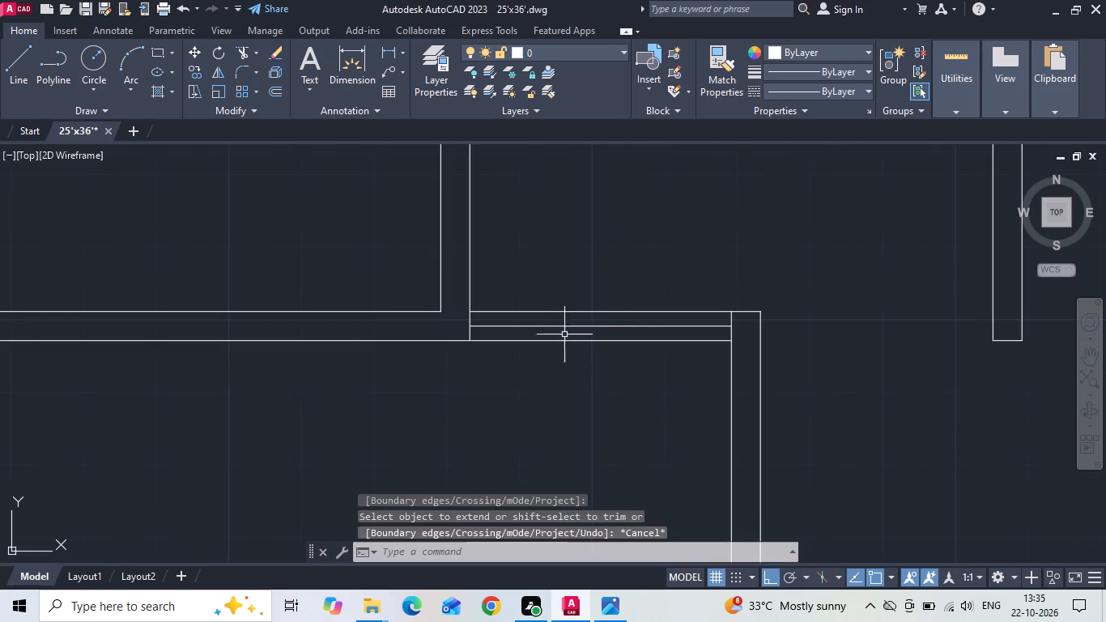
Draw a horizontal line from the midpoint of the first toilet's side wall across the wash area, past its opposite wall.
{"action": "scroll", "coordinate": [618, 334], "scroll_direction": "down", "scroll_amount": 3}
{"action": "scroll", "coordinate": [618, 321], "scroll_direction": "up", "scroll_amount": 1}
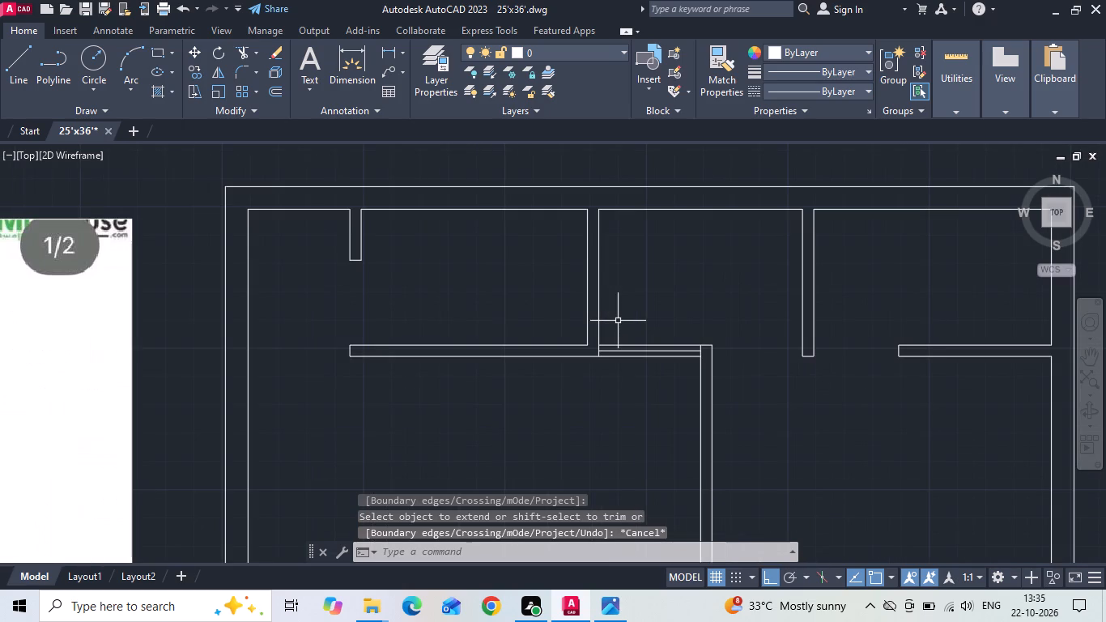
{"action": "type", "text": "l"}
{"action": "key", "text": "space"}
{"action": "left_click", "coordinate": [585, 280]}
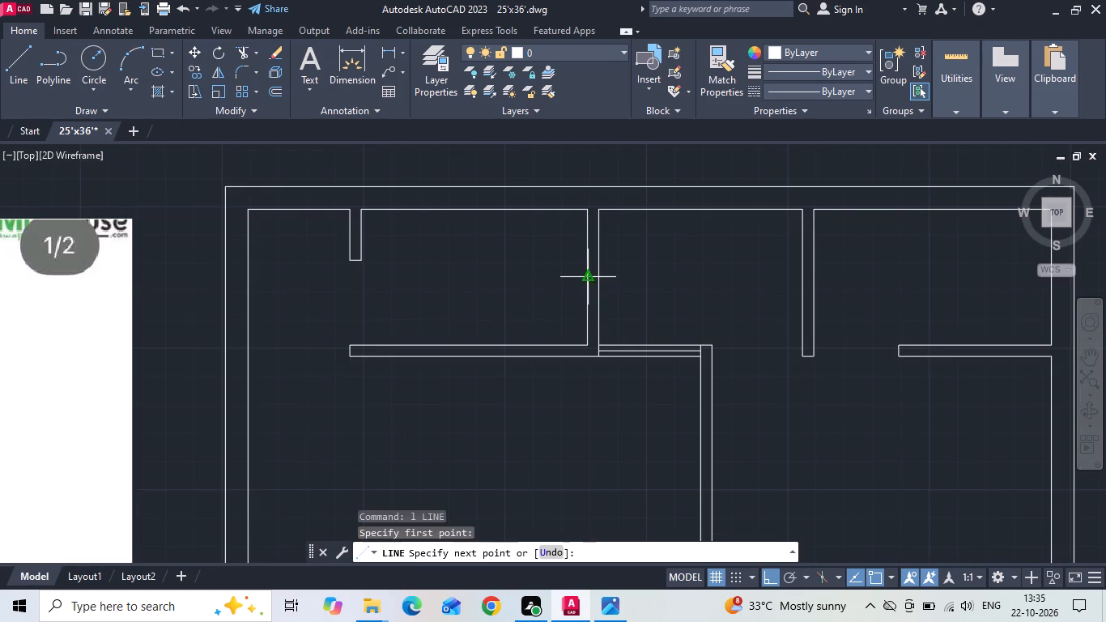
{"action": "left_click", "coordinate": [841, 264]}
{"action": "key", "text": "Escape"}
Offset the horizontal line across the wash area 1' to both sides.
{"action": "type", "text": "o 1'"}
{"action": "key", "text": "Return"}
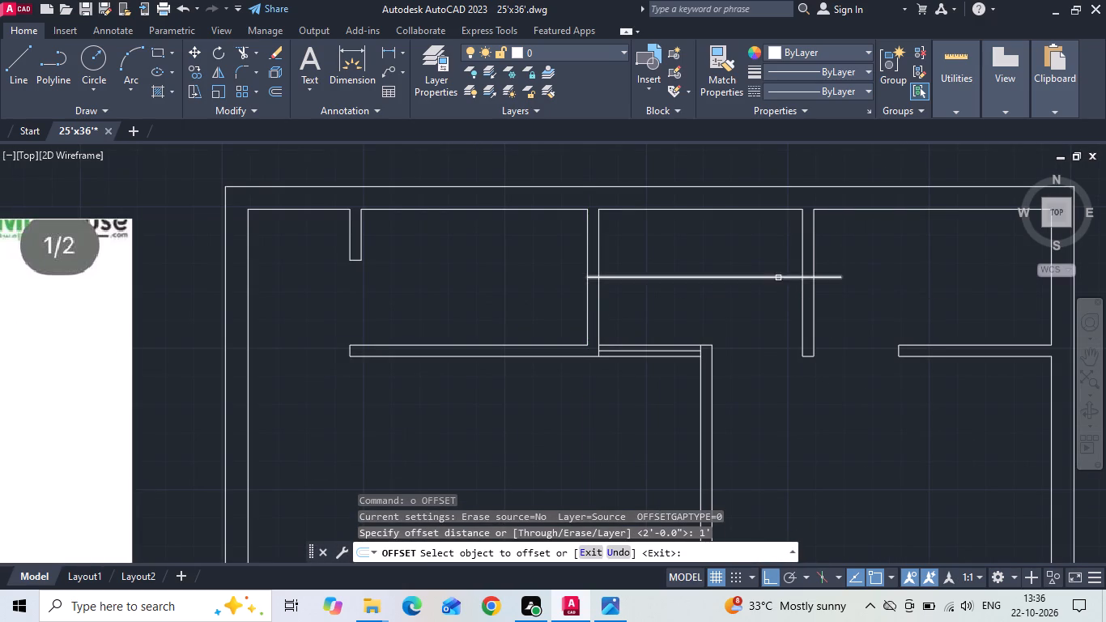
{"action": "left_click", "coordinate": [777, 276]}
{"action": "left_click", "coordinate": [773, 258]}
{"action": "left_click_drag", "start_coordinate": [675, 278], "coordinate": [672, 294]}
{"action": "left_click", "coordinate": [666, 308]}
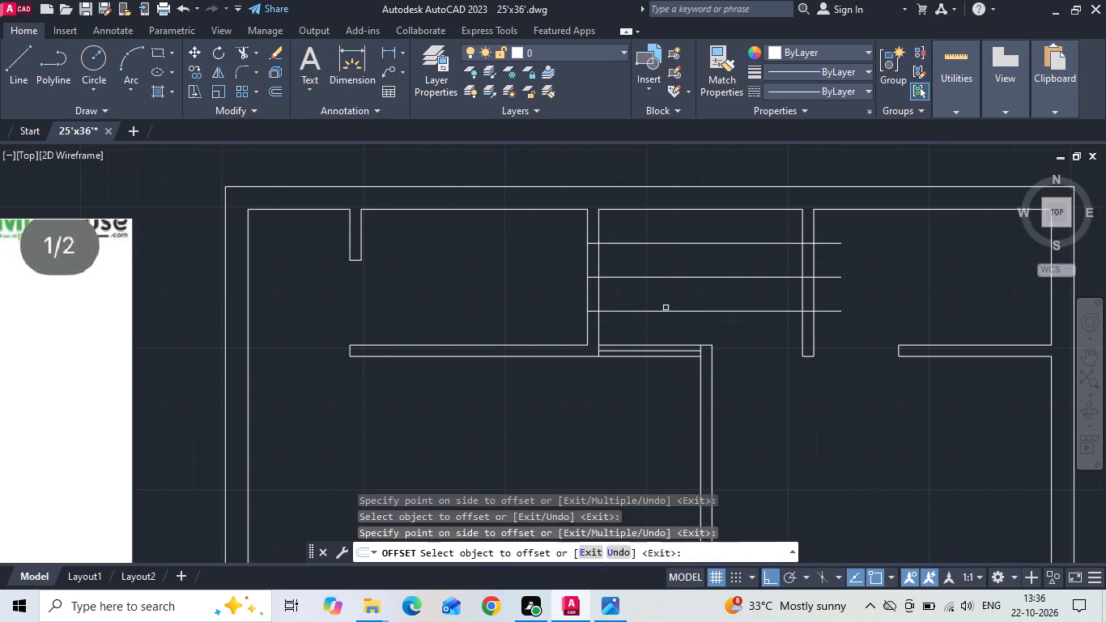
{"action": "key", "text": "Escape"}
Trim the lines outside the wash area's two side walls and remove the middle ones, leaving only the window jamb lines.
{"action": "type", "text": "tr"}
{"action": "key", "text": "space"}
{"action": "left_click_drag", "start_coordinate": [658, 322], "coordinate": [653, 238]}
{"action": "left_click", "coordinate": [832, 235]}
{"action": "left_click", "coordinate": [831, 343]}
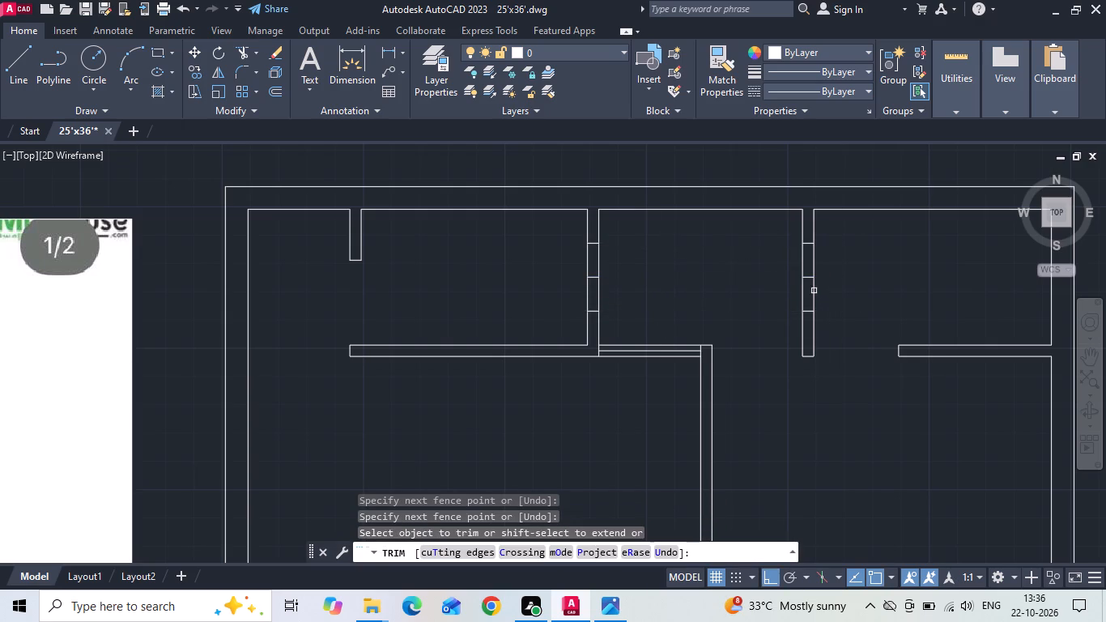
{"action": "left_click", "coordinate": [808, 277]}
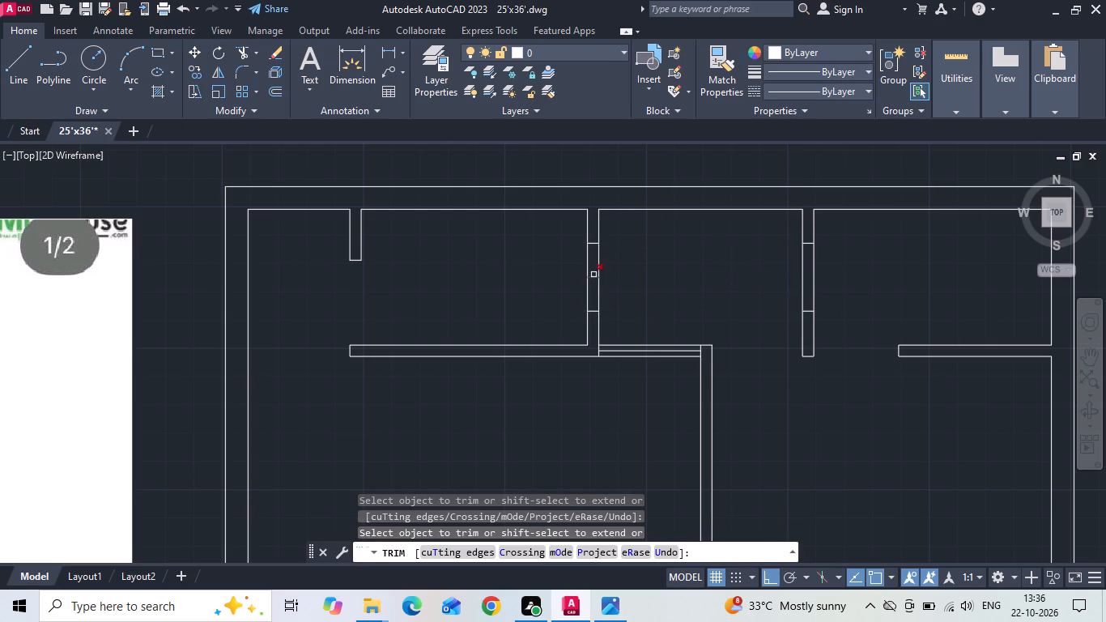
{"action": "left_click", "coordinate": [590, 276]}
{"action": "middle_click_drag", "start_coordinate": [649, 278], "coordinate": [721, 286]}
{"action": "scroll", "coordinate": [722, 287], "scroll_direction": "down", "scroll_amount": 1}
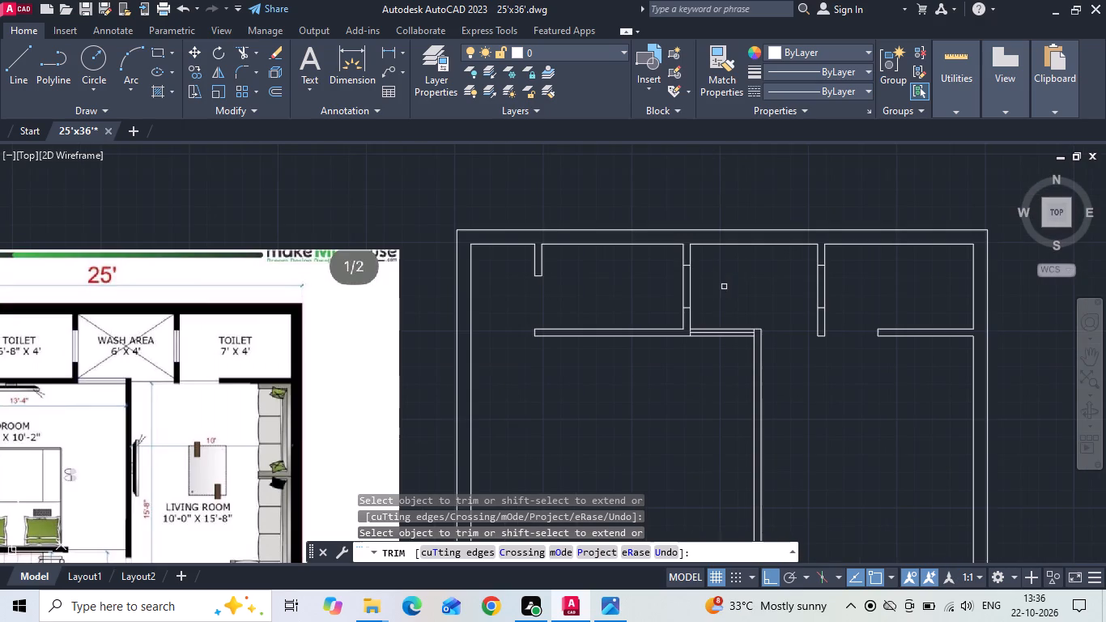
{"action": "key", "text": "Escape"}
Draw a centre line between the jamb midpoints of the window in each of the wash area's two side walls.
{"action": "type", "text": "l"}
{"action": "key", "text": "space"}
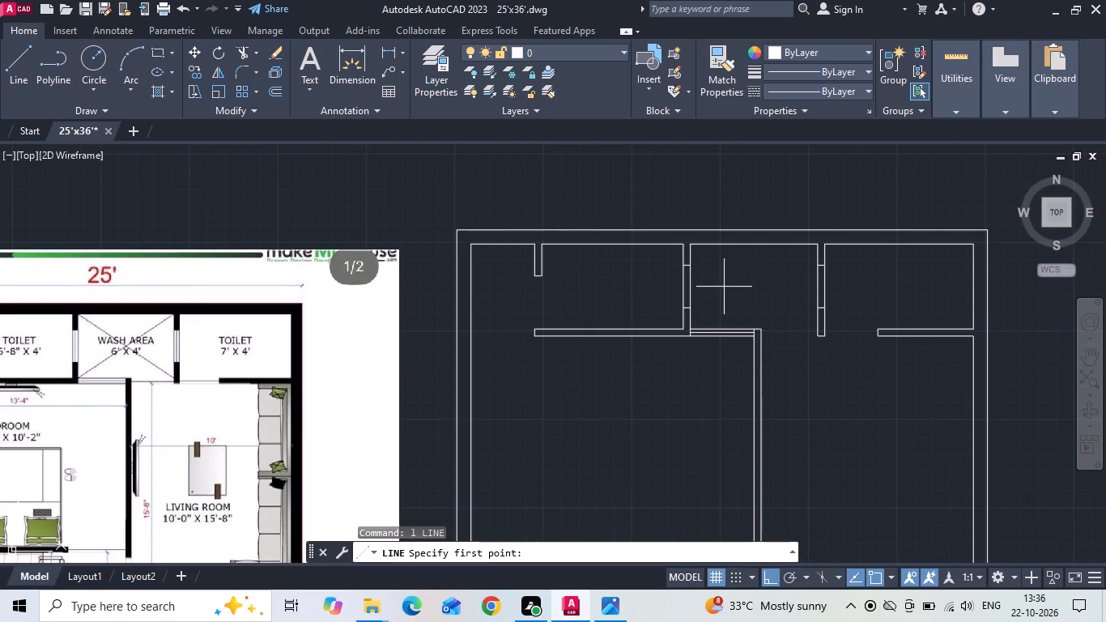
{"action": "scroll", "coordinate": [717, 288], "scroll_direction": "up", "scroll_amount": 2}
{"action": "left_click", "coordinate": [646, 235]}
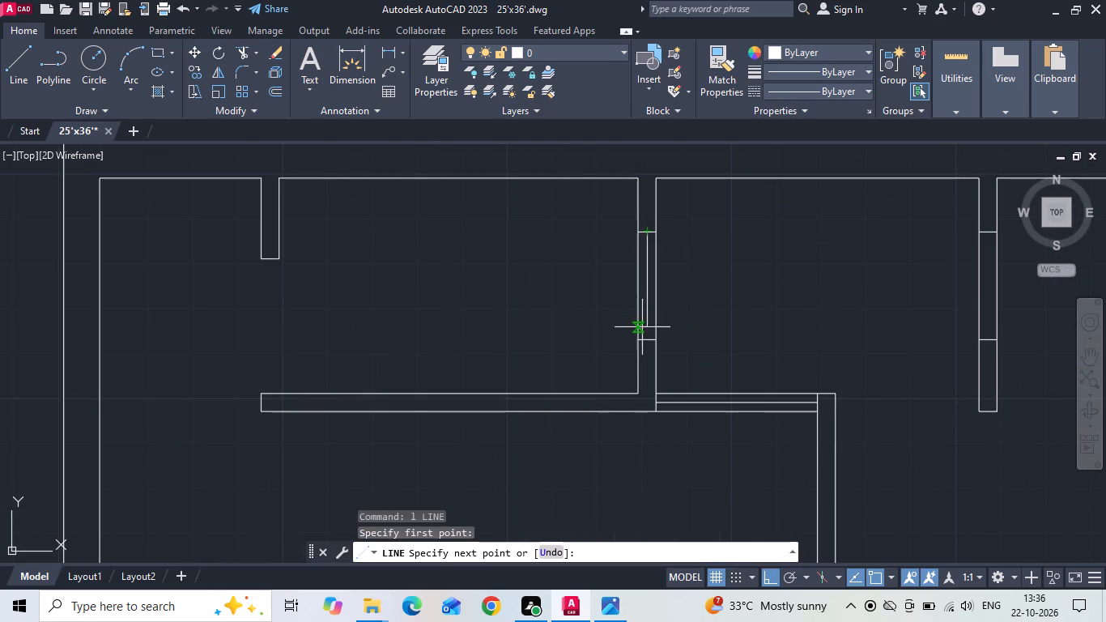
{"action": "left_click", "coordinate": [647, 338]}
{"action": "key", "text": "Escape"}
{"action": "key", "text": "space"}
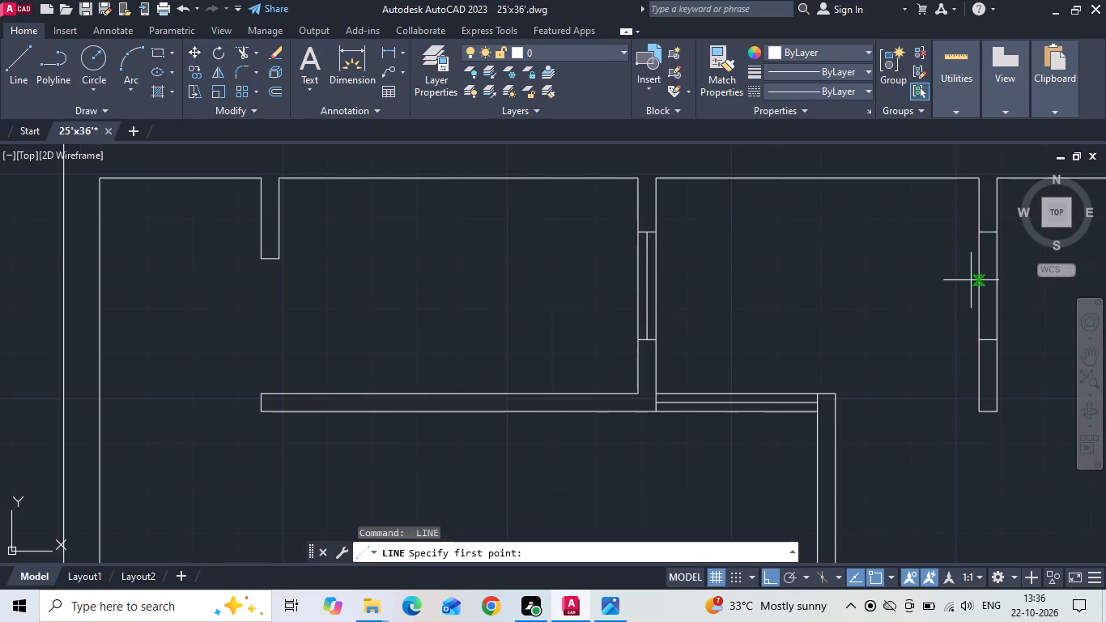
{"action": "left_click", "coordinate": [991, 236]}
{"action": "left_click", "coordinate": [990, 338]}
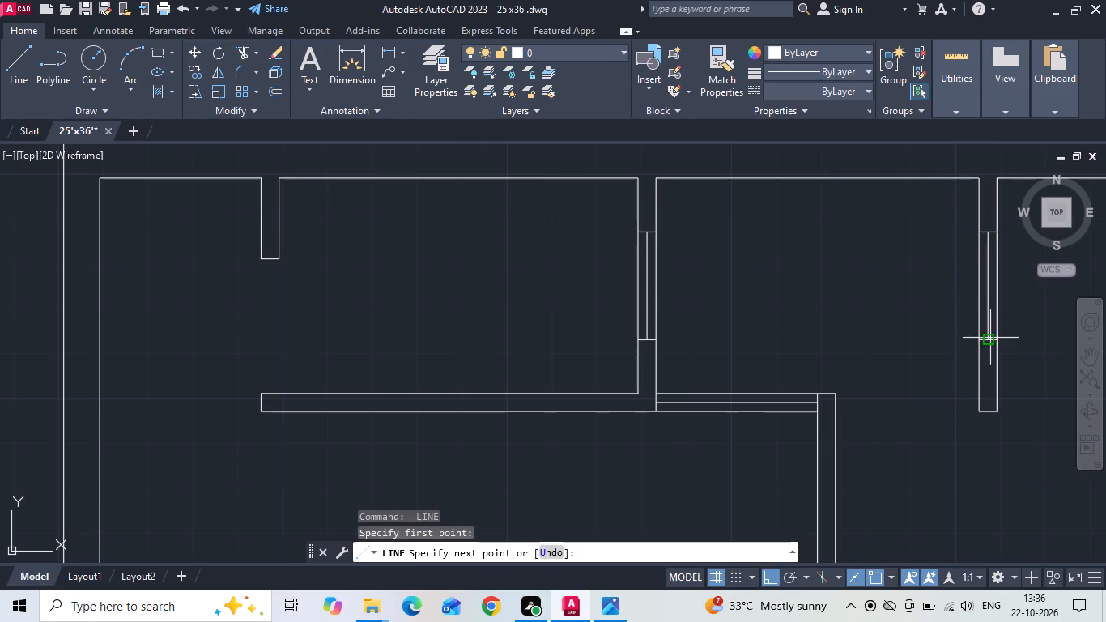
{"action": "key", "text": "Escape"}
Extend the end line of the first toilet's short stub wall both ways, to the outer wall and across the toilet.
{"action": "scroll", "coordinate": [633, 366], "scroll_direction": "down", "scroll_amount": 2}
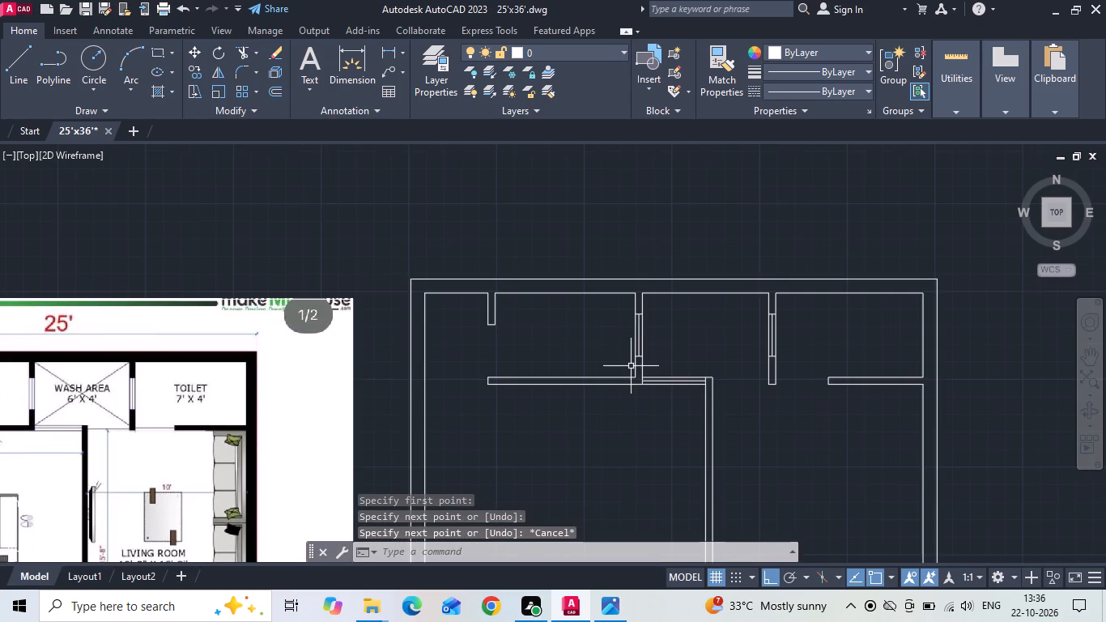
{"action": "middle_click_drag", "start_coordinate": [629, 364], "coordinate": [654, 275]}
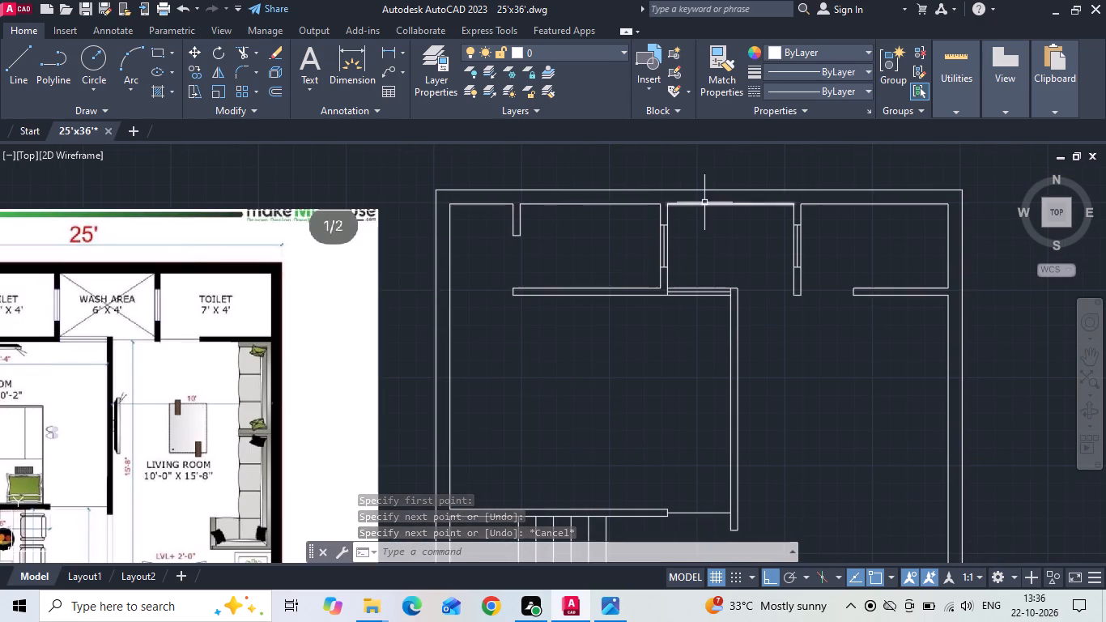
{"action": "scroll", "coordinate": [707, 202], "scroll_direction": "down", "scroll_amount": 1}
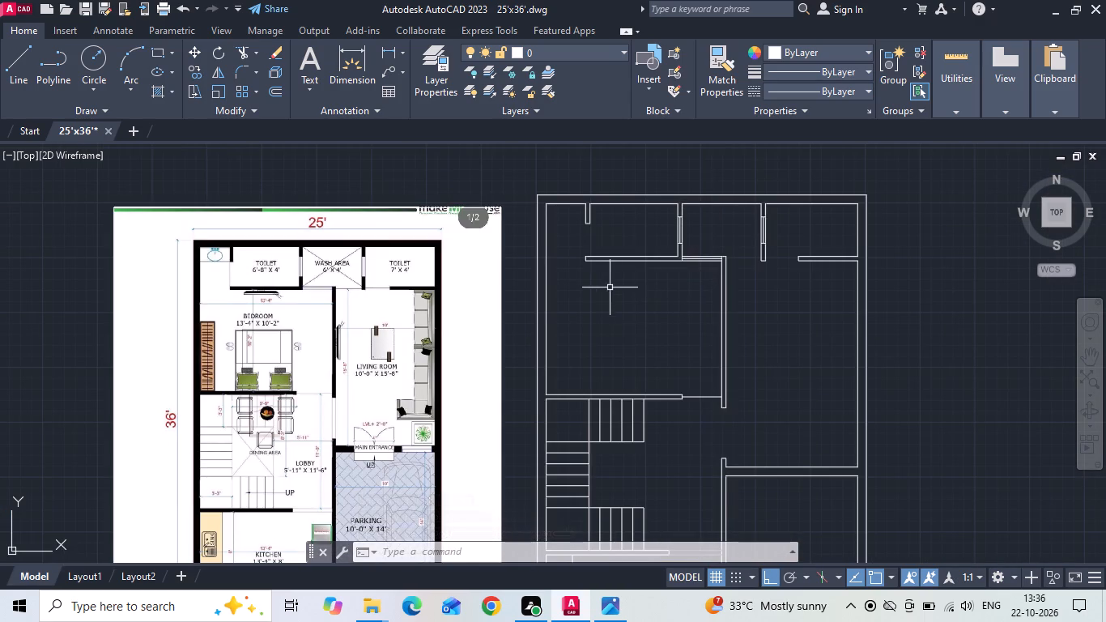
{"action": "scroll", "coordinate": [559, 232], "scroll_direction": "up", "scroll_amount": 1}
{"action": "type", "text": "ex"}
{"action": "key", "text": "space"}
{"action": "scroll", "coordinate": [592, 215], "scroll_direction": "up", "scroll_amount": 1}
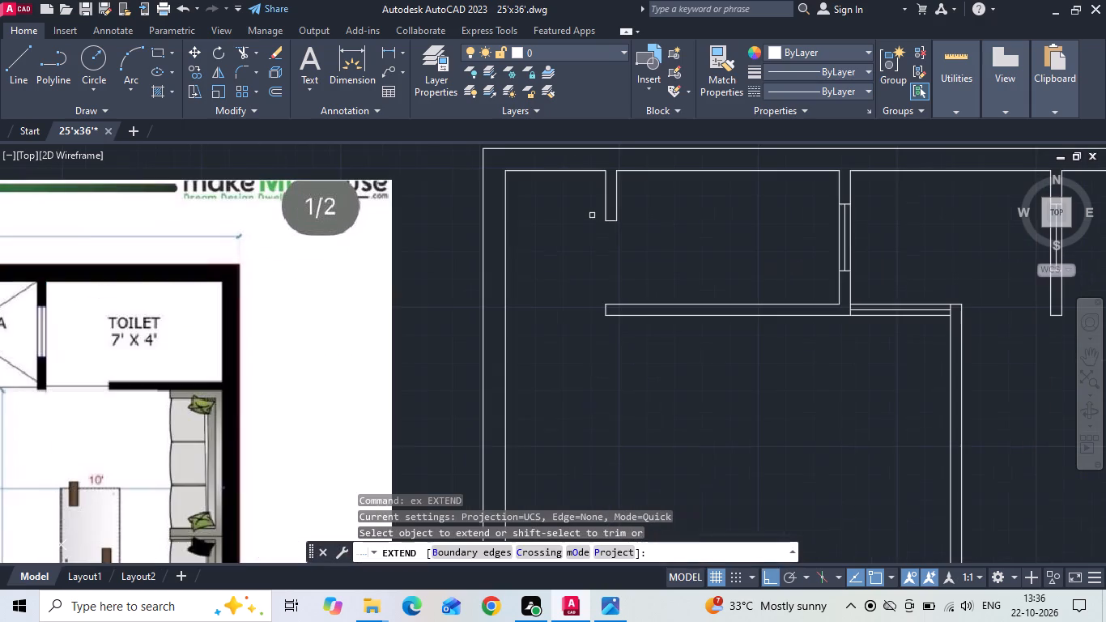
{"action": "left_click", "coordinate": [611, 219]}
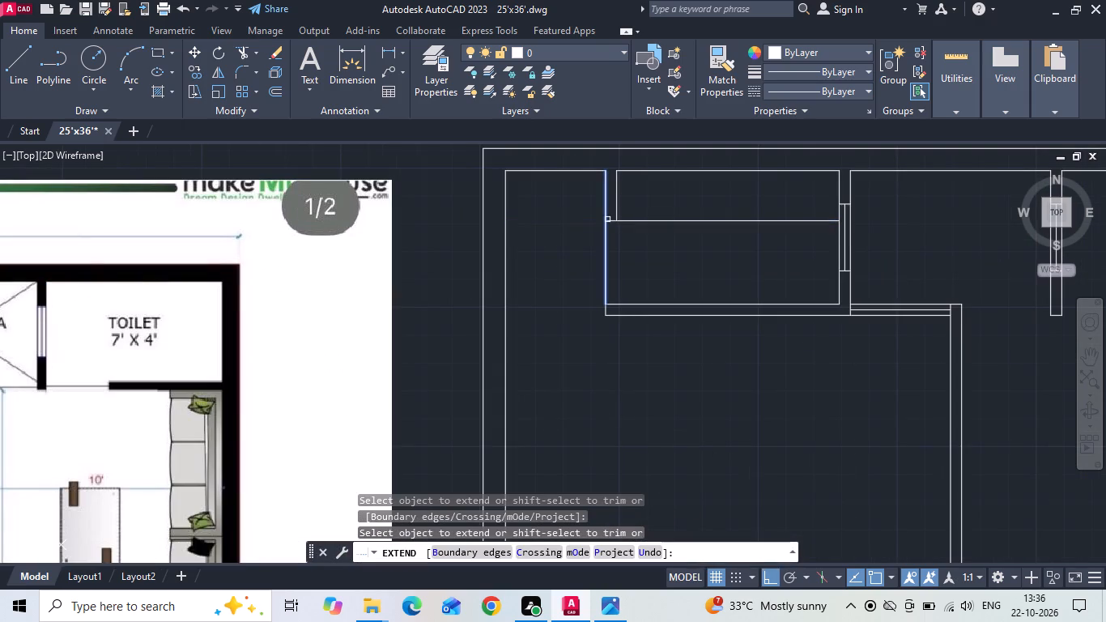
{"action": "left_click", "coordinate": [611, 219]}
{"action": "key", "text": "Escape"}
Trim the part of the extended line inside the toilet, keeping the piece between the stub wall and the outer wall.
{"action": "key", "text": "t"}
{"action": "key", "text": "r"}
{"action": "key", "text": "space"}
{"action": "left_click_drag", "start_coordinate": [659, 245], "coordinate": [692, 187]}
{"action": "scroll", "coordinate": [651, 245], "scroll_direction": "down", "scroll_amount": 1}
{"action": "scroll", "coordinate": [637, 385], "scroll_direction": "down", "scroll_amount": 1}
{"action": "middle_click_drag", "start_coordinate": [638, 407], "coordinate": [621, 312]}
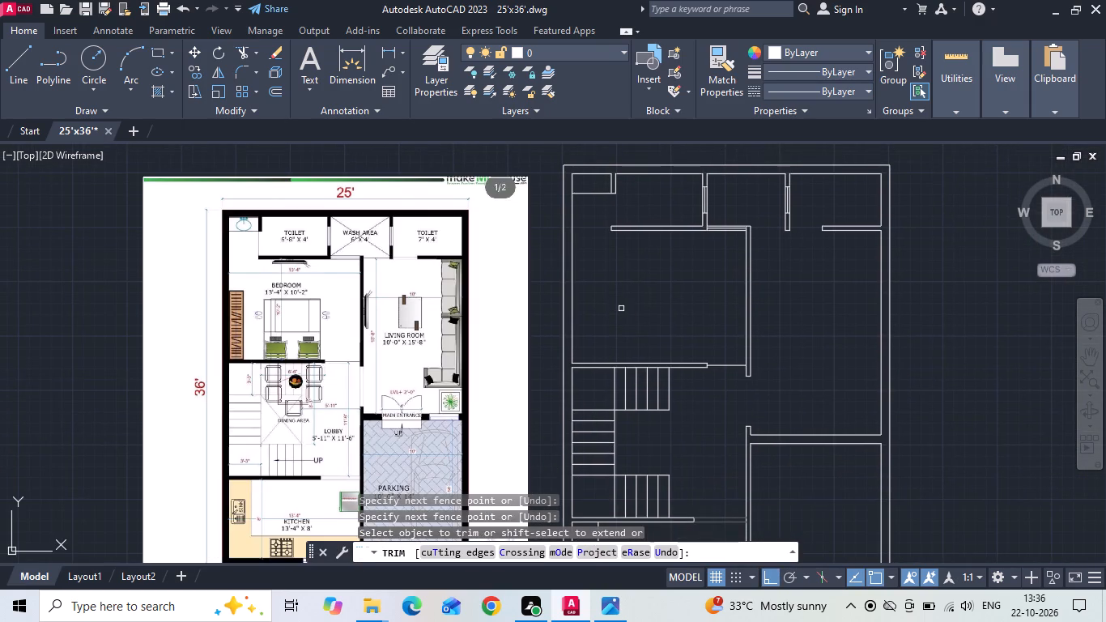
{"action": "key", "text": "Escape"}
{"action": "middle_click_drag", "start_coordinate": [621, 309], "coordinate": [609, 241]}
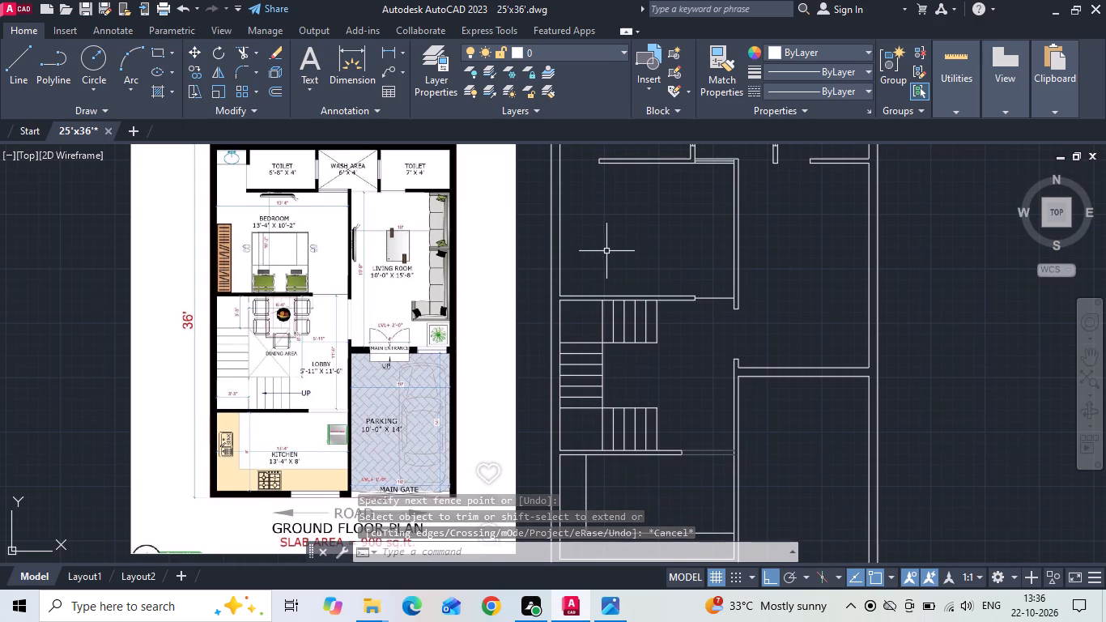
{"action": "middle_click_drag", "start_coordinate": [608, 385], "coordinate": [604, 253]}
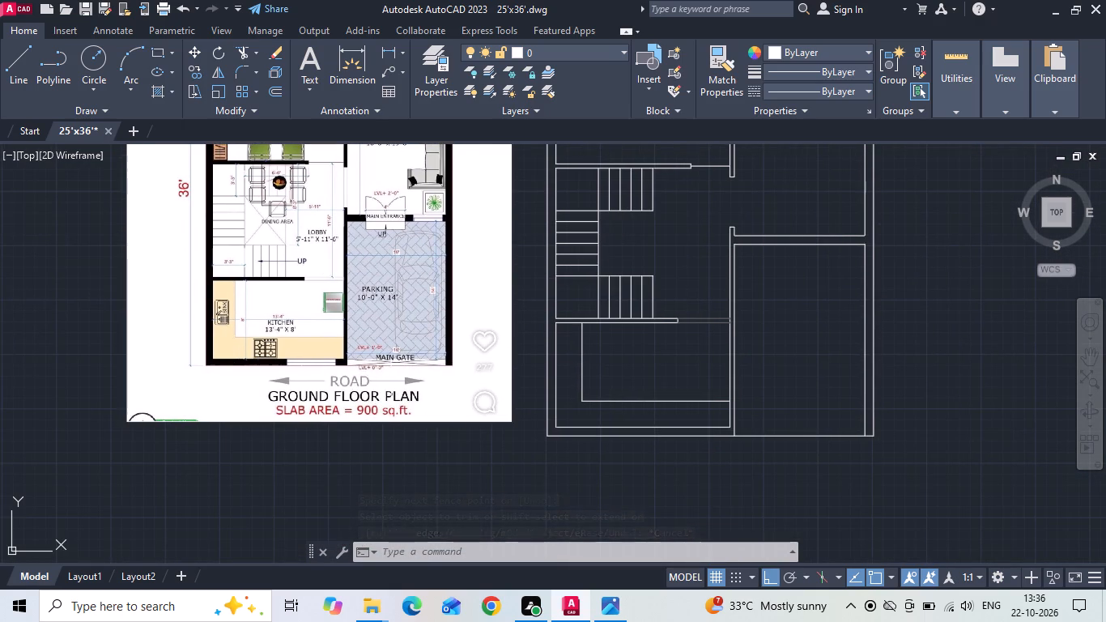
Copy the kitchen-side line of the wall between kitchen and parking 8" into the kitchen.
{"action": "scroll", "coordinate": [722, 441], "scroll_direction": "up", "scroll_amount": 2}
{"action": "left_click", "coordinate": [738, 394]}
{"action": "right_click", "coordinate": [738, 394]}
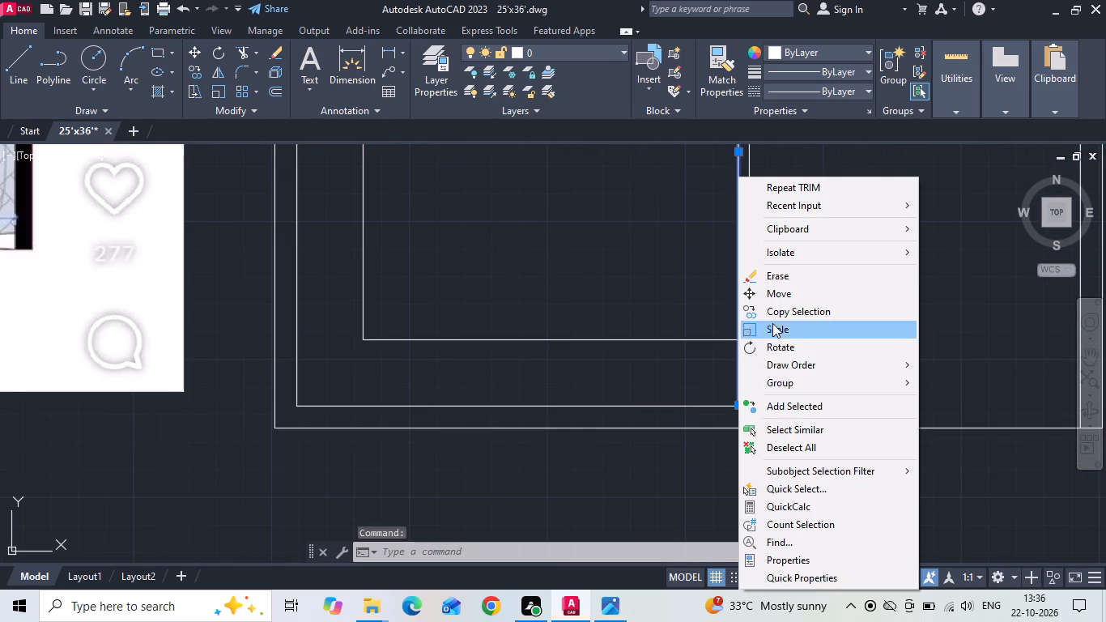
{"action": "left_click", "coordinate": [782, 306]}
{"action": "left_click_drag", "start_coordinate": [870, 308], "coordinate": [837, 322]}
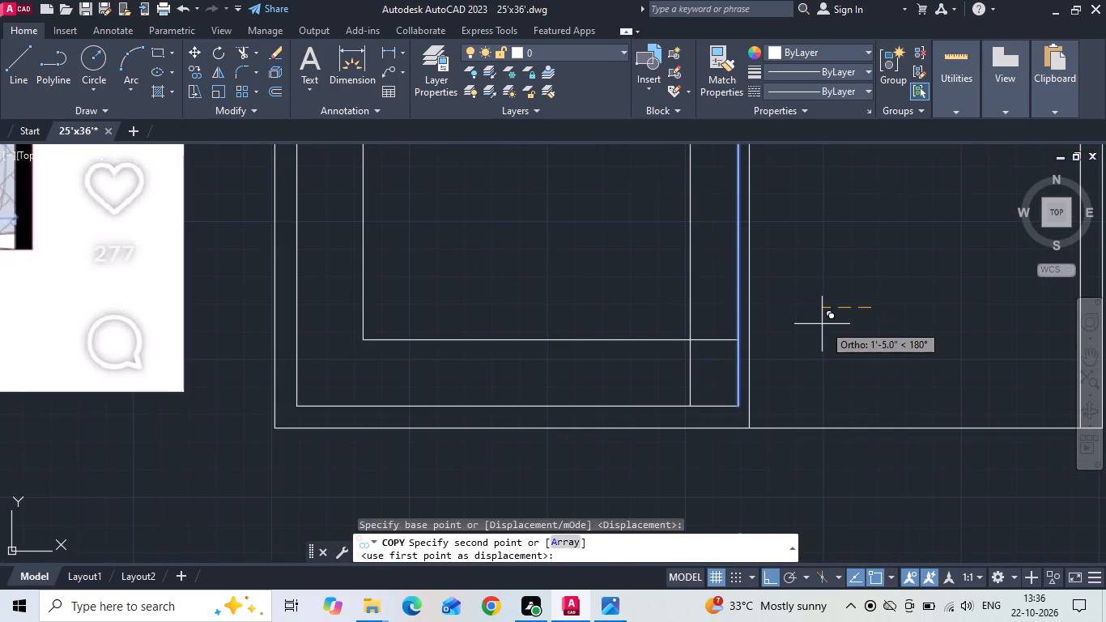
{"action": "type", "text": "8'"}
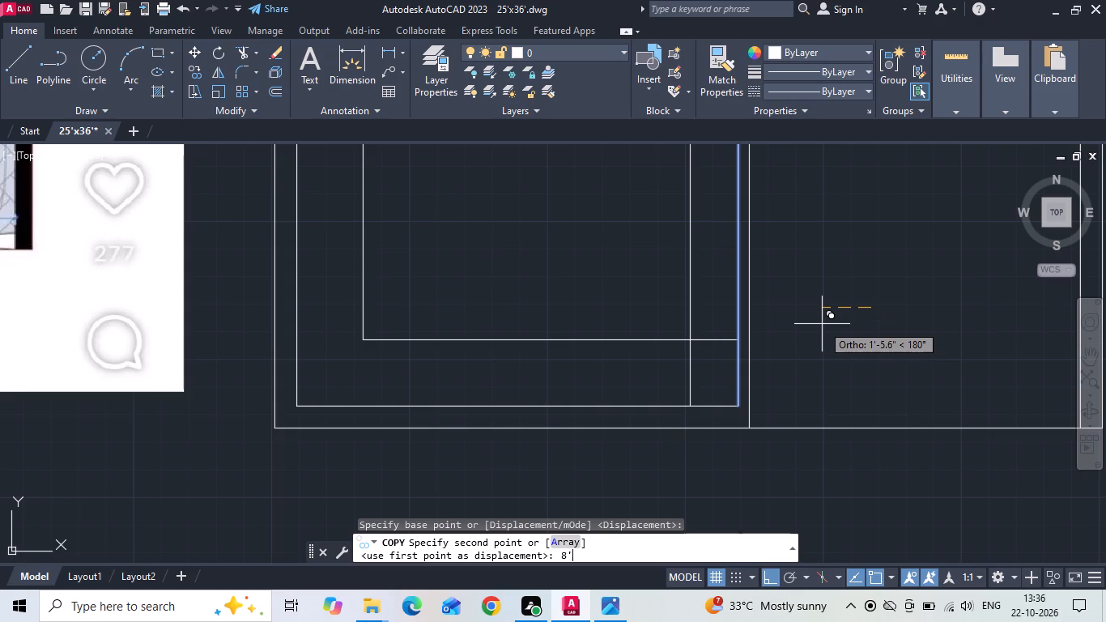
{"action": "key", "text": "BackSpace"}
{"action": "key", "text": "Return"}
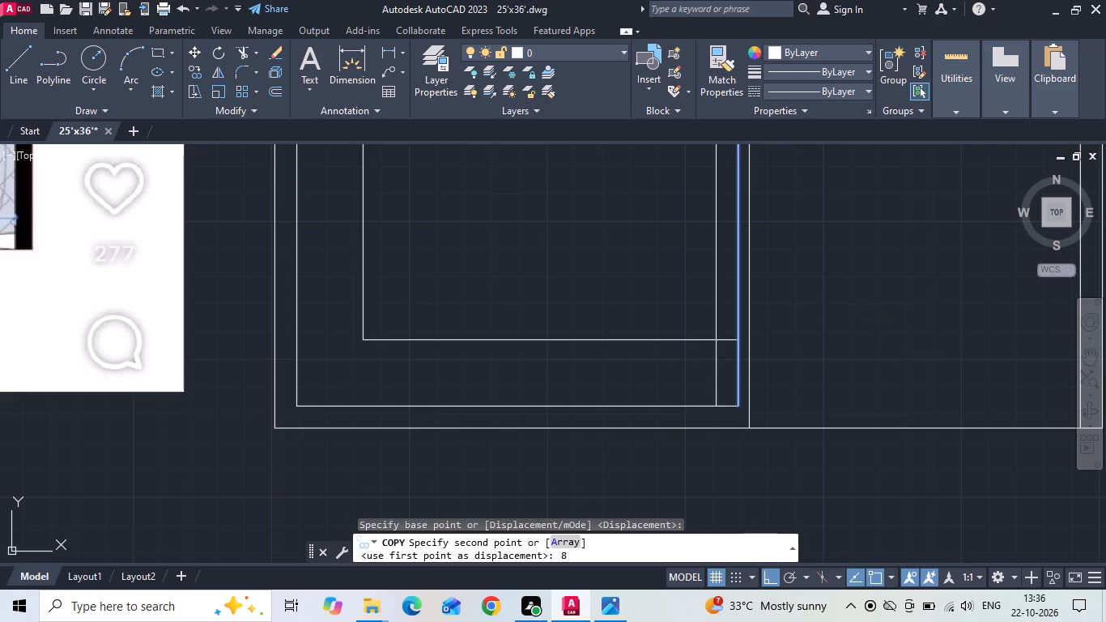
{"action": "key", "text": "Escape"}
Extend the copied line through the kitchen's road-side wall to the wall's outer line.
{"action": "type", "text": "ex"}
{"action": "key", "text": "space"}
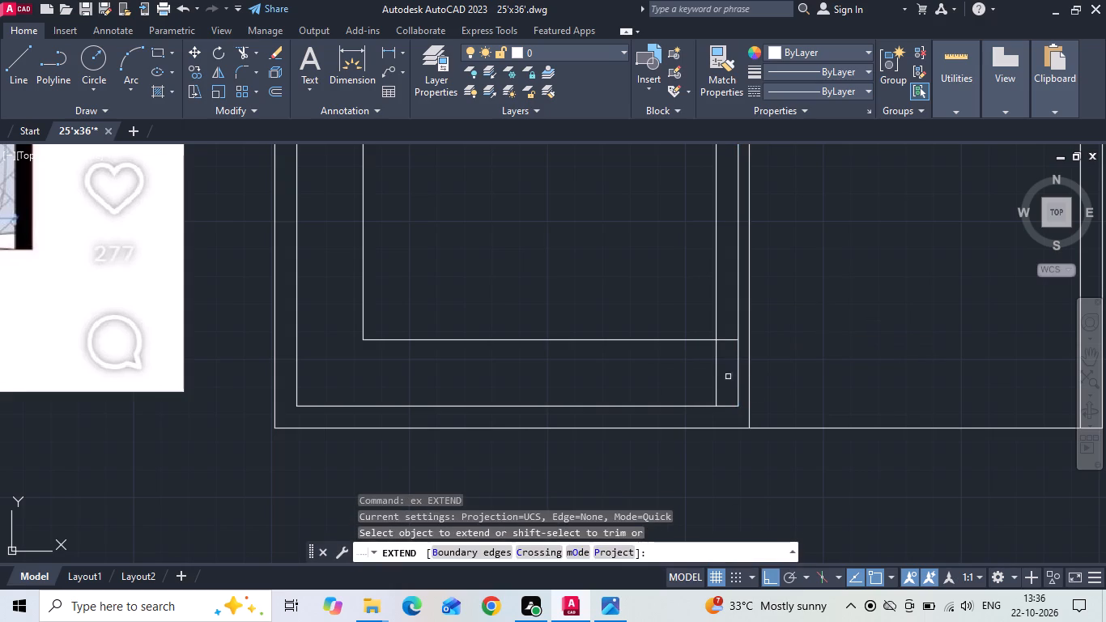
{"action": "left_click_drag", "start_coordinate": [725, 384], "coordinate": [703, 394]}
{"action": "key", "text": "Escape"}
Offset the extended line 4' further into the kitchen for the window's second jamb.
{"action": "type", "text": "o"}
{"action": "key", "text": "space"}
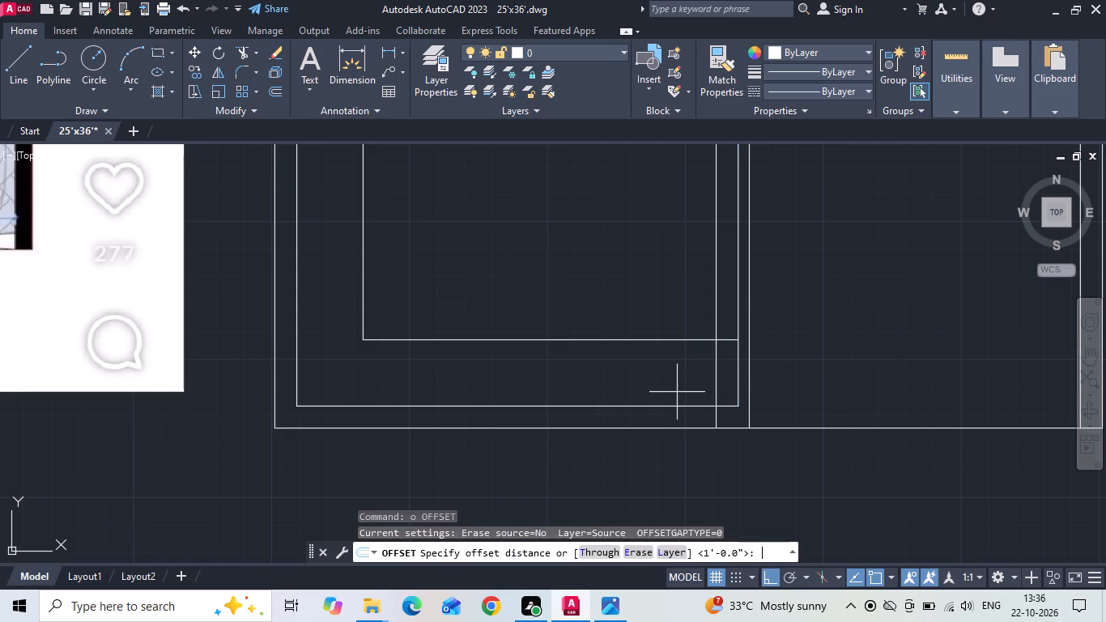
{"action": "type", "text": "4'"}
{"action": "key", "text": "Return"}
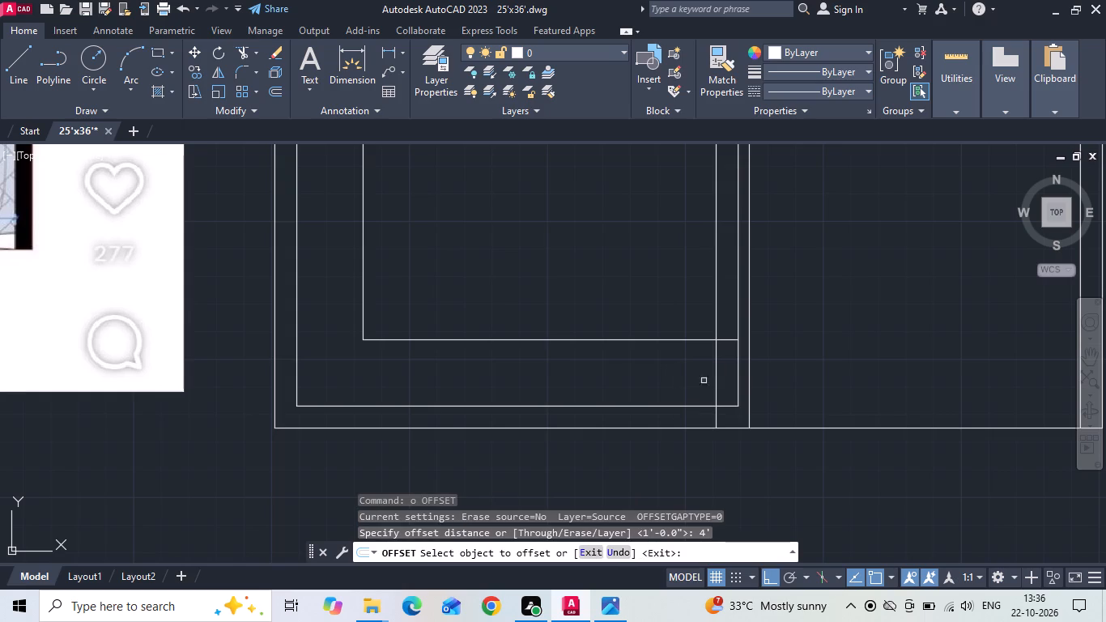
{"action": "left_click_drag", "start_coordinate": [717, 375], "coordinate": [687, 381]}
{"action": "left_click", "coordinate": [618, 387]}
{"action": "scroll", "coordinate": [637, 440], "scroll_direction": "down", "scroll_amount": 2}
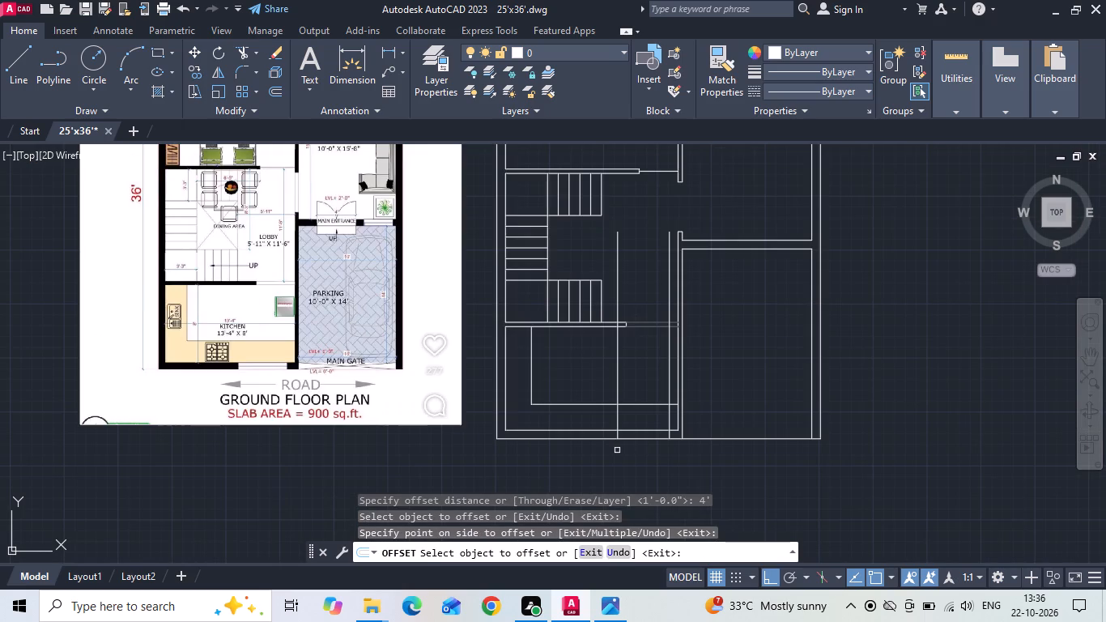
{"action": "key", "text": "Escape"}
Move both kitchen window jamb lines 4" away from the parking wall.
{"action": "scroll", "coordinate": [678, 446], "scroll_direction": "up", "scroll_amount": 2}
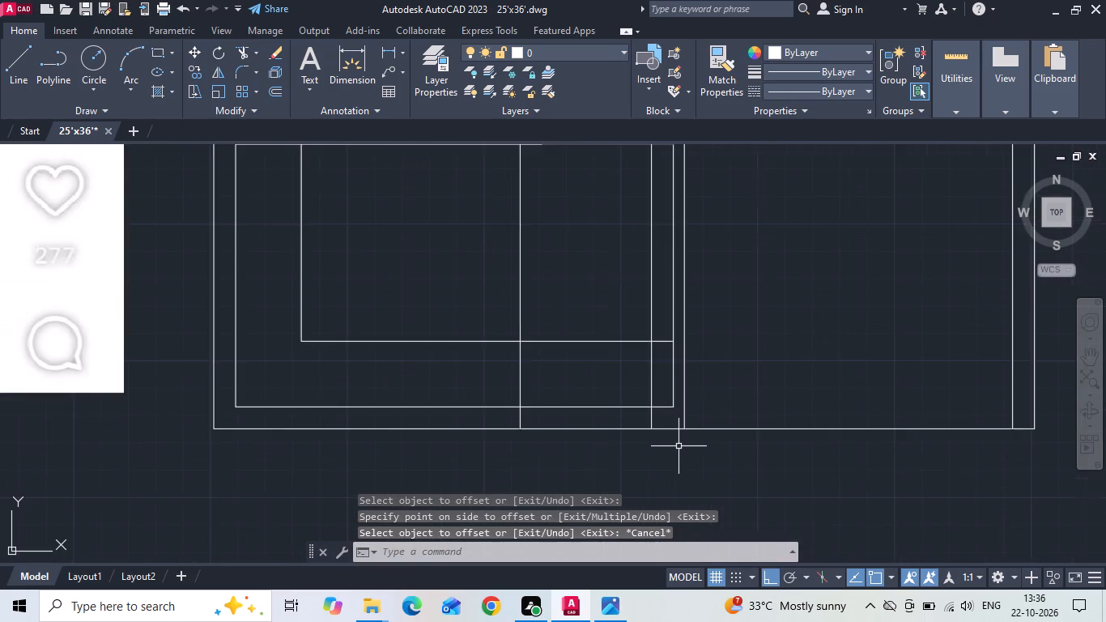
{"action": "scroll", "coordinate": [678, 446], "scroll_direction": "down", "scroll_amount": 1}
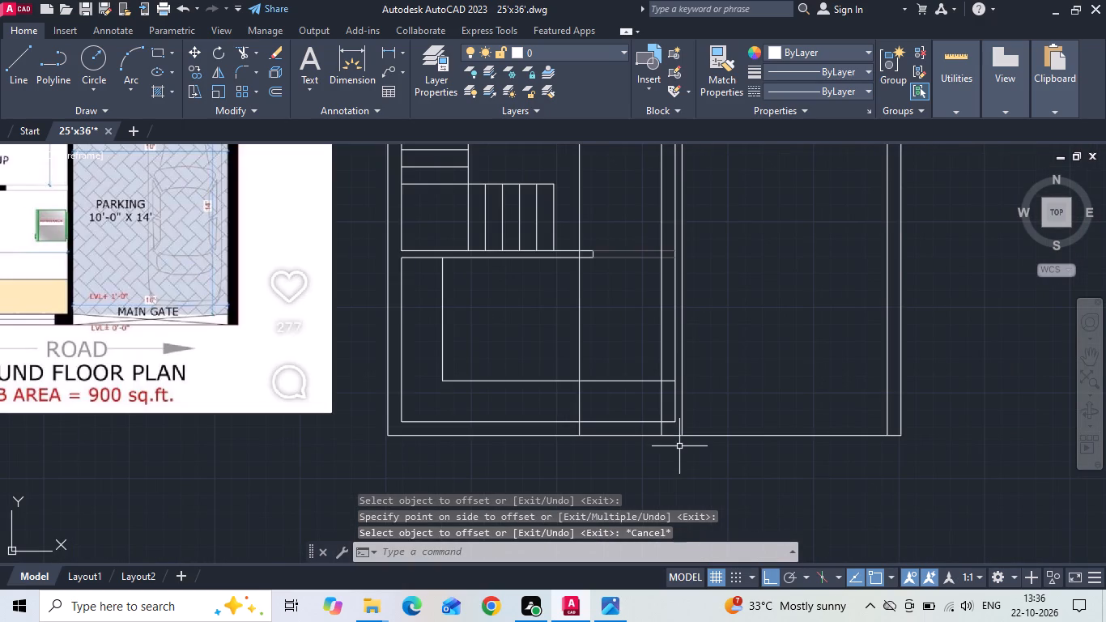
{"action": "scroll", "coordinate": [671, 441], "scroll_direction": "up", "scroll_amount": 2}
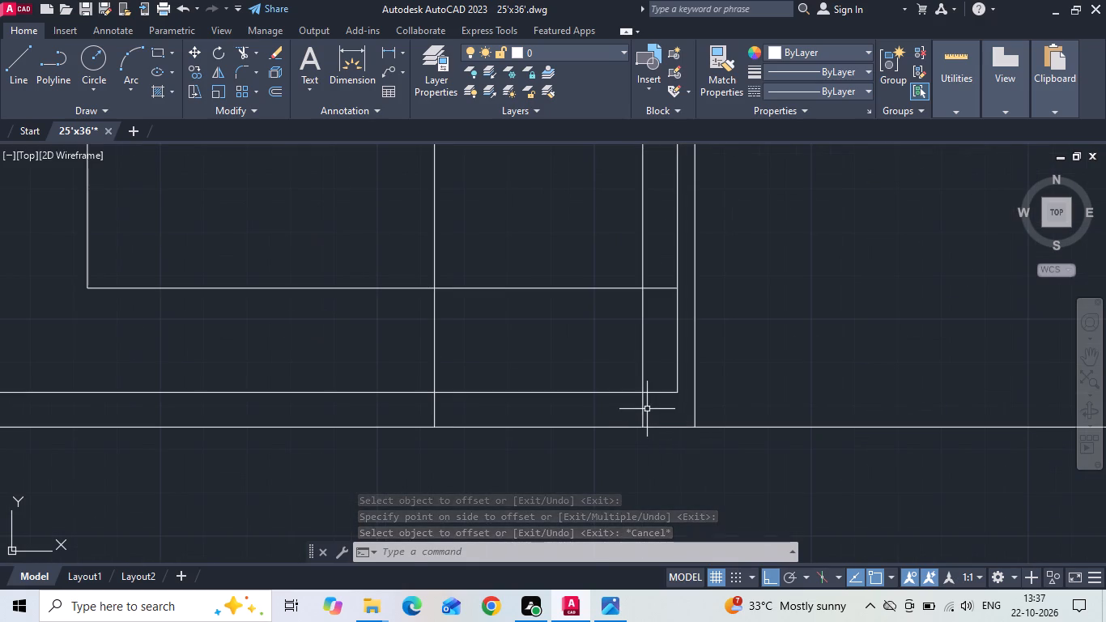
{"action": "left_click_drag", "start_coordinate": [651, 408], "coordinate": [636, 409]}
{"action": "left_click", "coordinate": [408, 407]}
{"action": "right_click", "coordinate": [376, 364]}
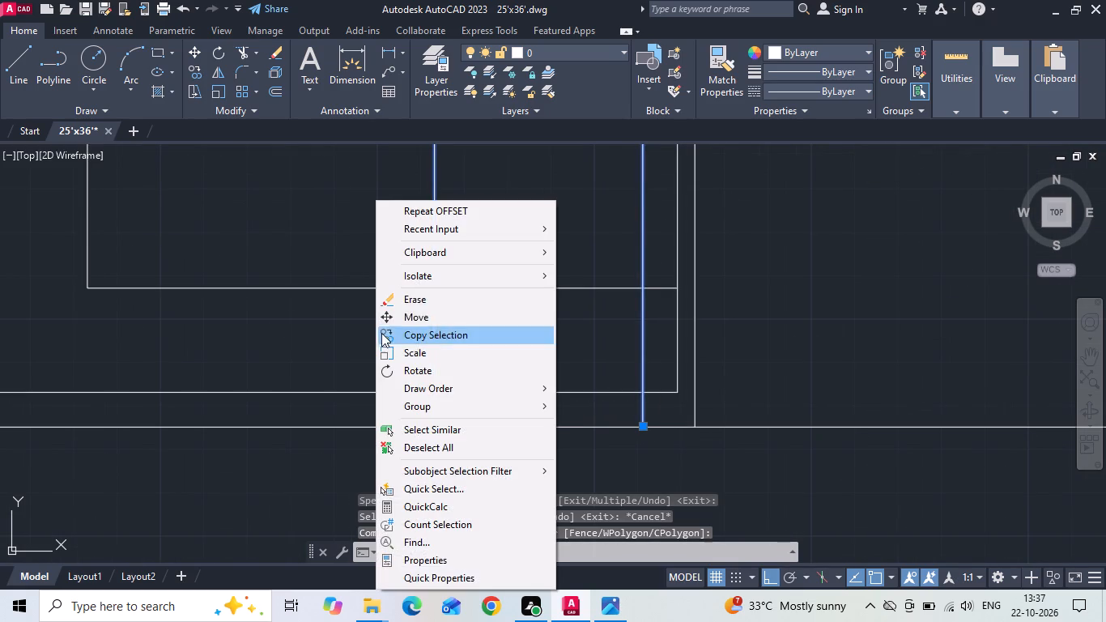
{"action": "left_click", "coordinate": [387, 323]}
{"action": "left_click_drag", "start_coordinate": [540, 324], "coordinate": [531, 326]}
{"action": "type", "text": "4 tr"}
Trim both lines between counter edge and road-side wall and delete the parts above, leaving only the window jambs.
{"action": "key", "text": "space"}
{"action": "left_click_drag", "start_coordinate": [367, 365], "coordinate": [490, 357]}
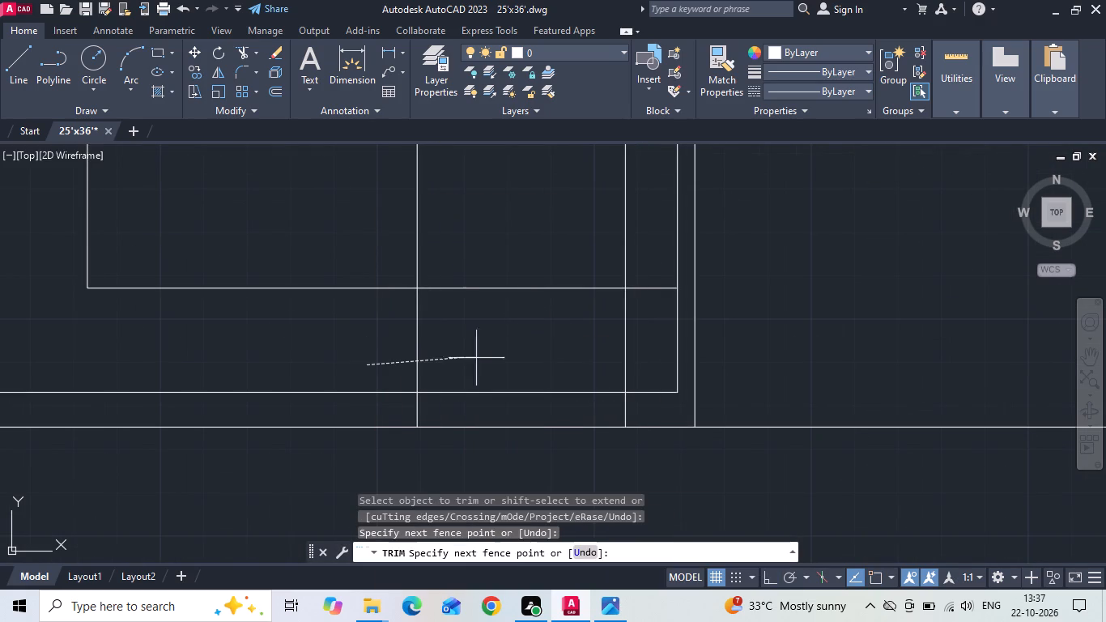
{"action": "left_click_drag", "start_coordinate": [490, 357], "coordinate": [645, 369]}
{"action": "key", "text": "Escape"}
{"action": "left_click_drag", "start_coordinate": [659, 264], "coordinate": [561, 257]}
{"action": "left_click", "coordinate": [328, 257]}
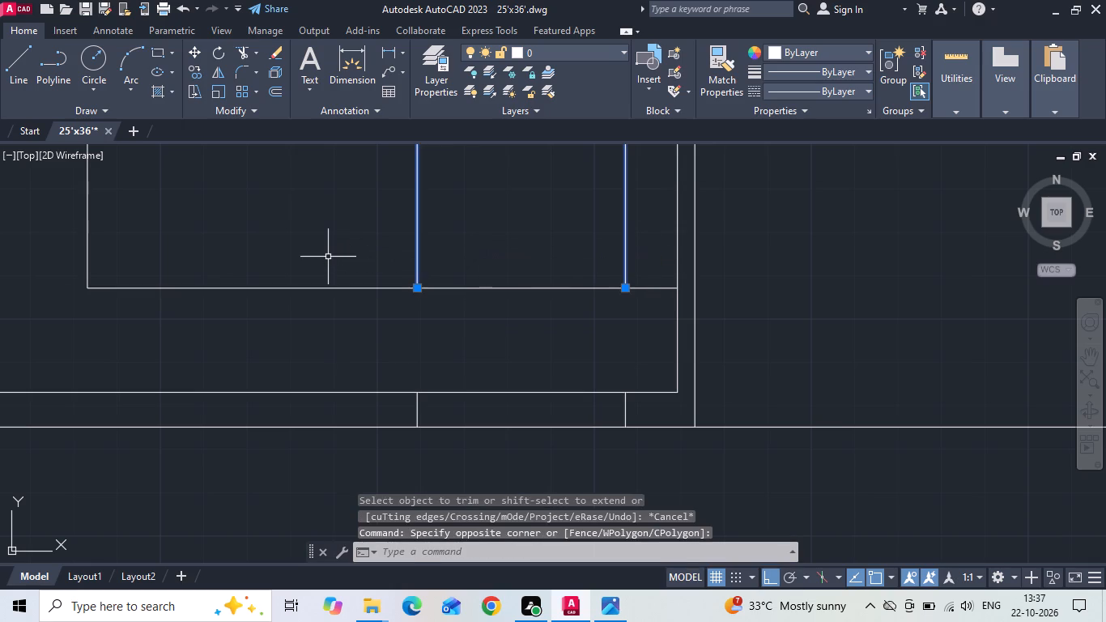
{"action": "key", "text": "Delete"}
Draw a centre line between the midpoints of the kitchen window's two jambs.
{"action": "key", "text": "l"}
{"action": "key", "text": "space"}
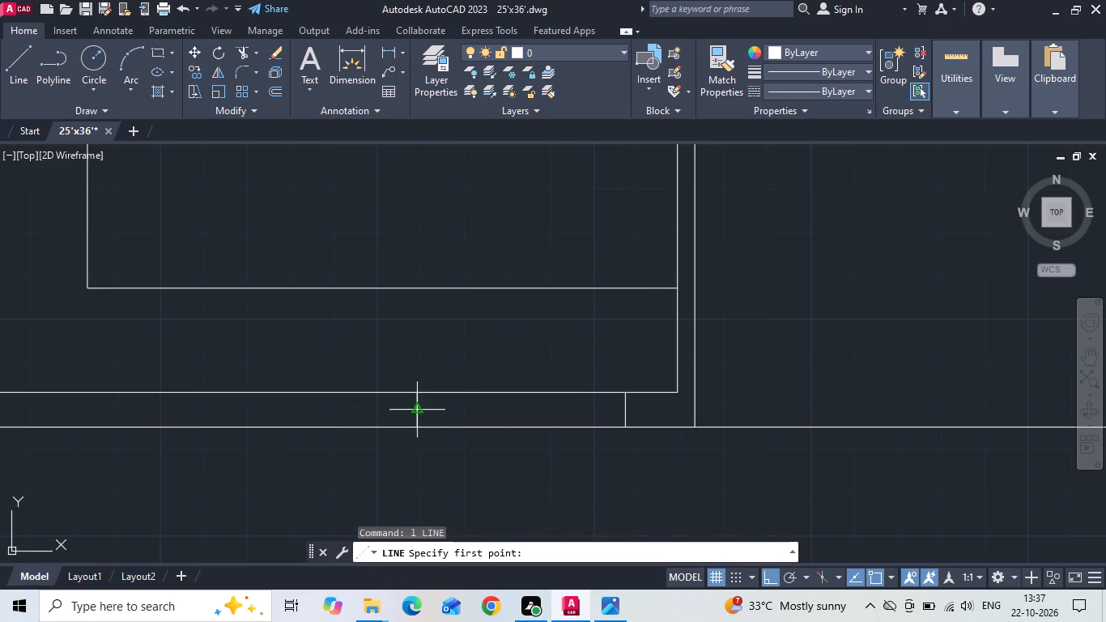
{"action": "left_click", "coordinate": [416, 410]}
{"action": "left_click", "coordinate": [628, 412]}
{"action": "key", "text": "Escape"}
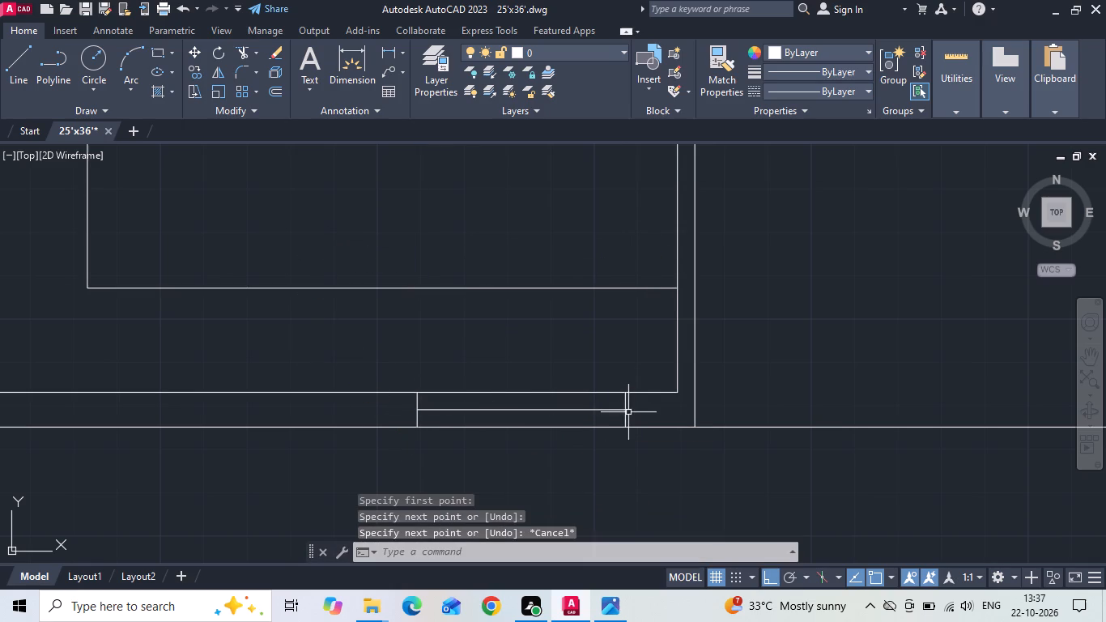
Save the drawing.
{"action": "key", "text": "ctrl+s"}
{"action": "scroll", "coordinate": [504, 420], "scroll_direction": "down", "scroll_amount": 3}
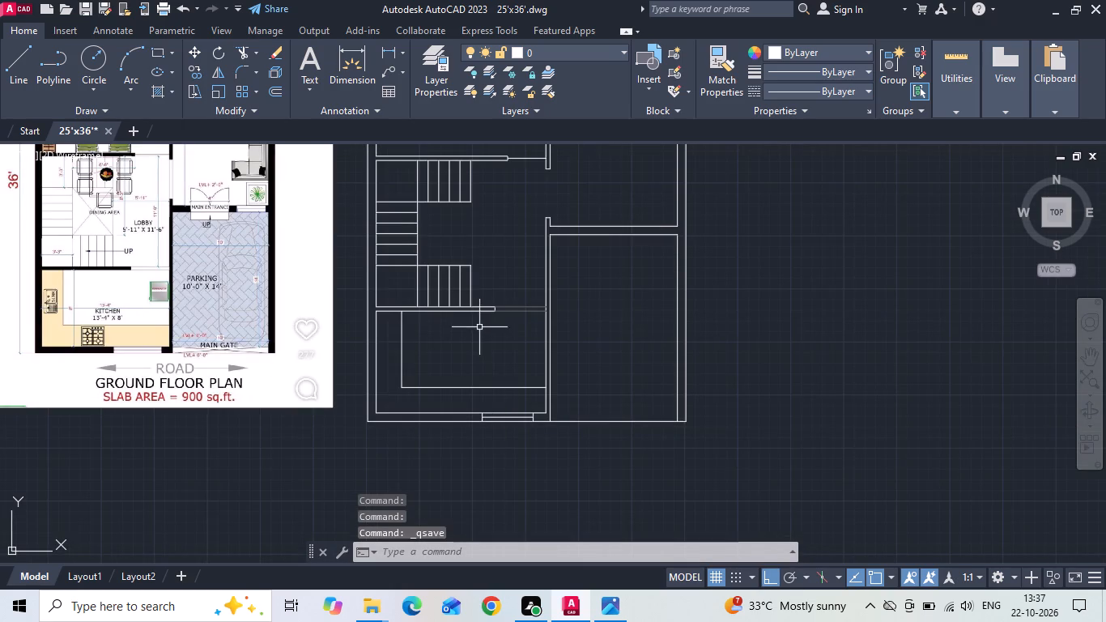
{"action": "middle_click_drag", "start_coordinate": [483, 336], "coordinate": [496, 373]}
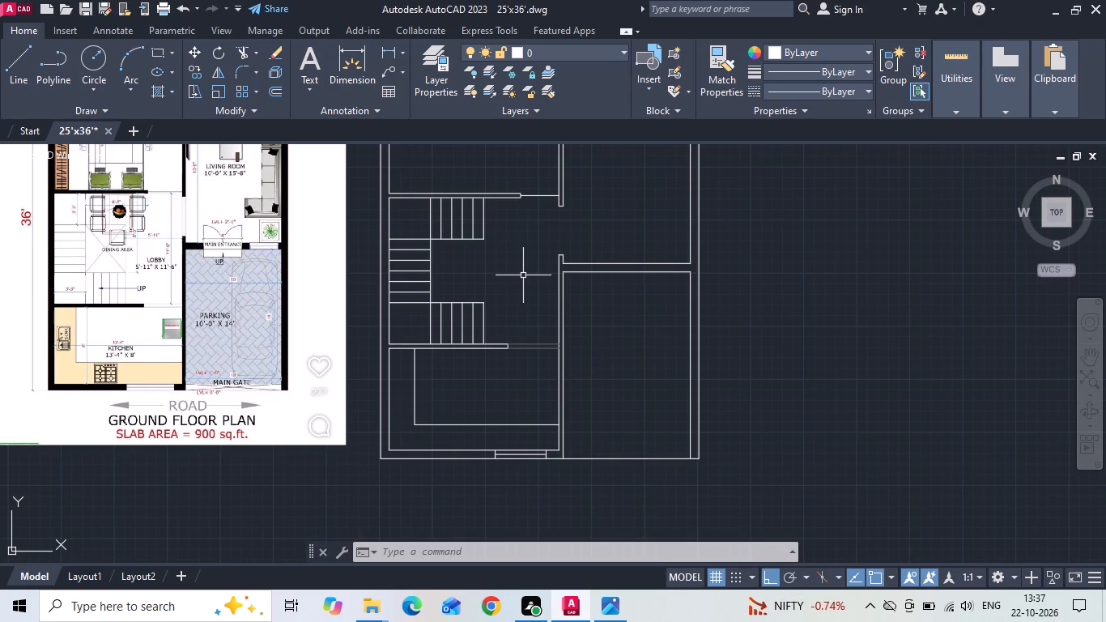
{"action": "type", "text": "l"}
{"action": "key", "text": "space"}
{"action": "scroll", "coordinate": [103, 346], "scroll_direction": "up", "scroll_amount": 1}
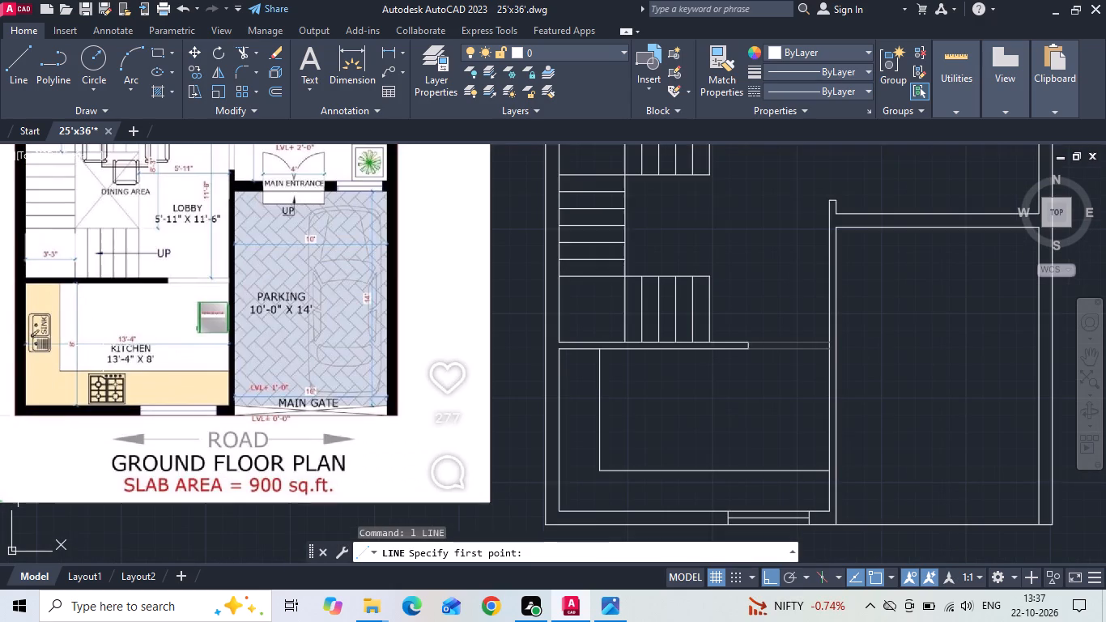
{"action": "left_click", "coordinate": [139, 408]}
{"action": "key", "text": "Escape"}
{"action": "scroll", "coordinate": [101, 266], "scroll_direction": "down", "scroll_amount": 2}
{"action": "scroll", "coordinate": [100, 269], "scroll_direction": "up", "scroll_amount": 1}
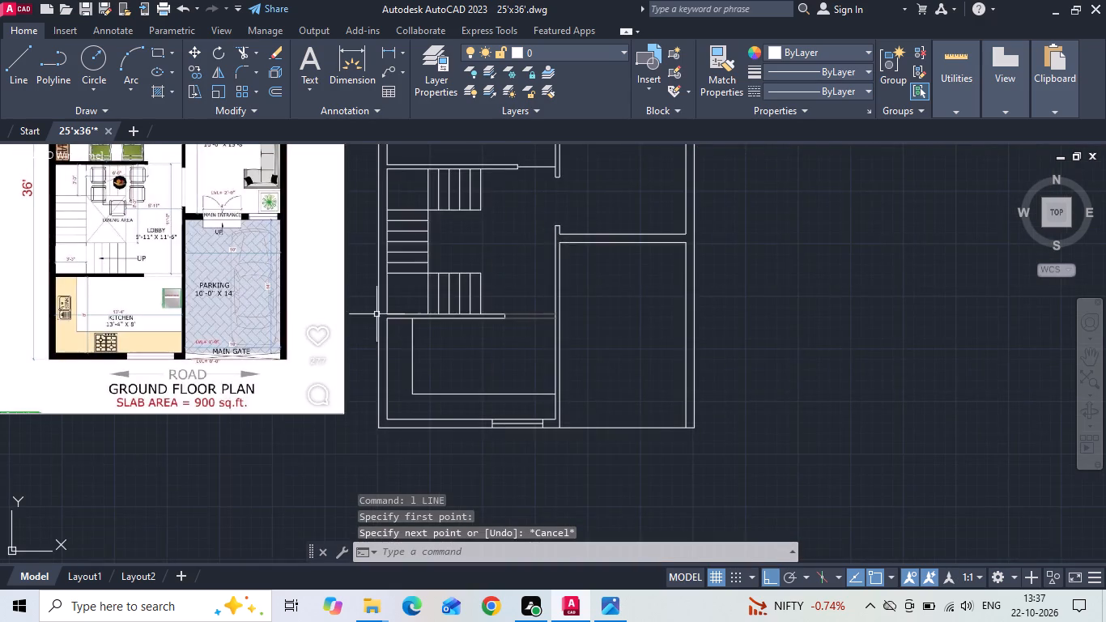
Draw a vertical guide line from the end of the lower stair flight down past the kitchen's road-side wall.
{"action": "scroll", "coordinate": [458, 351], "scroll_direction": "up", "scroll_amount": 1}
{"action": "type", "text": "l"}
{"action": "key", "text": "space"}
{"action": "left_click_drag", "start_coordinate": [491, 292], "coordinate": [494, 316]}
{"action": "left_click", "coordinate": [492, 490]}
{"action": "key", "text": "Escape"}
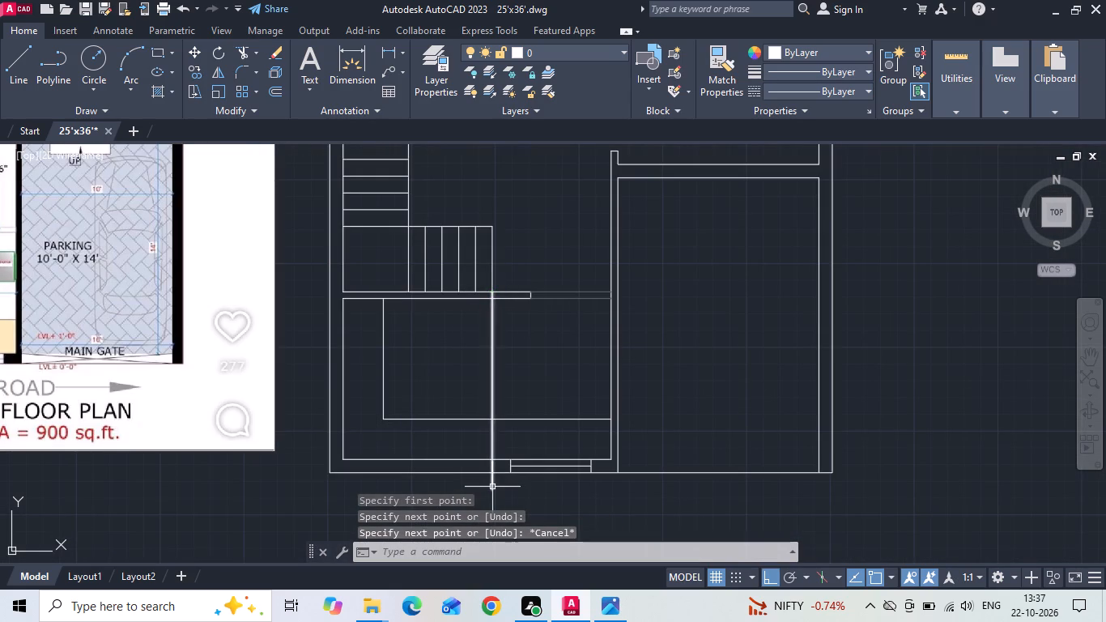
Move the kitchen window's left jamb onto the vertical guide line at the wall's inner face.
{"action": "scroll", "coordinate": [501, 481], "scroll_direction": "up", "scroll_amount": 3}
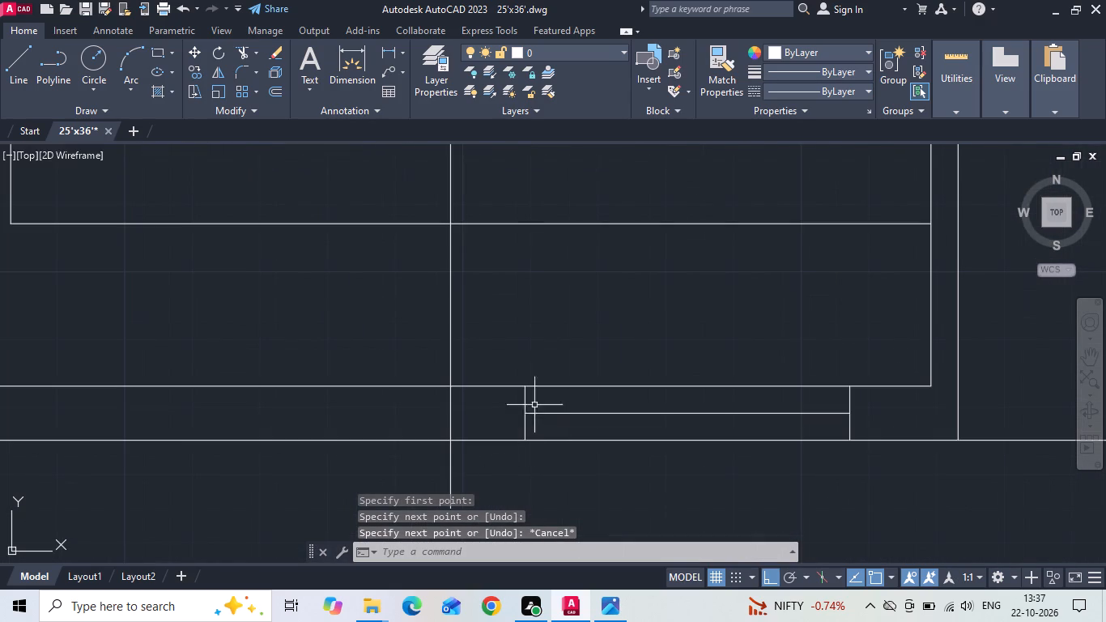
{"action": "left_click_drag", "start_coordinate": [534, 401], "coordinate": [517, 404]}
{"action": "left_click", "coordinate": [466, 410]}
{"action": "right_click", "coordinate": [466, 410]}
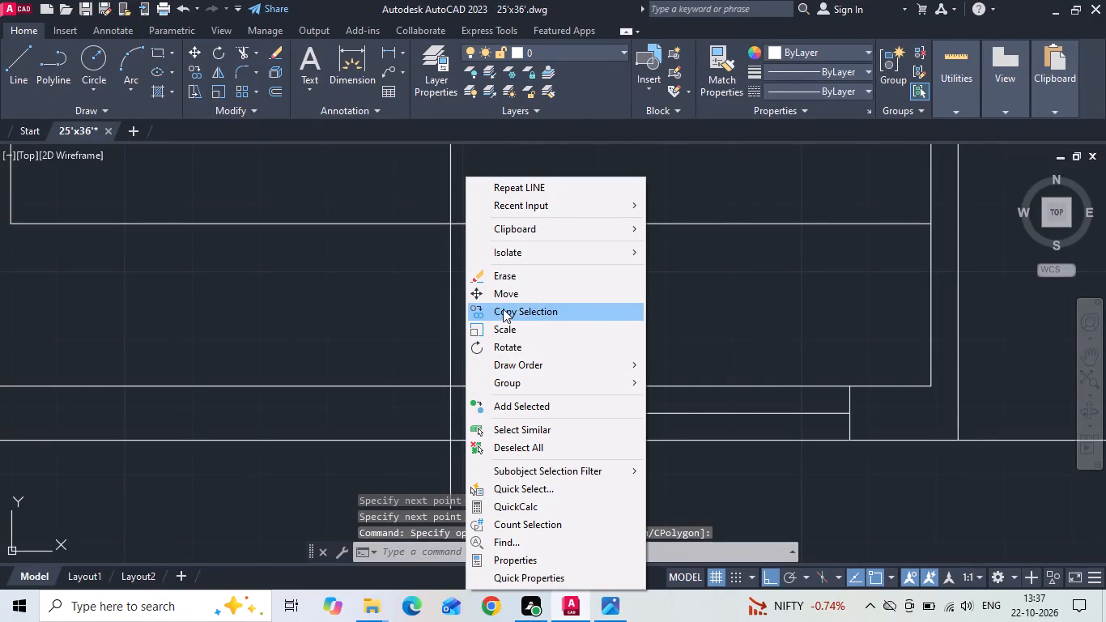
{"action": "left_click", "coordinate": [508, 297]}
{"action": "left_click", "coordinate": [526, 389]}
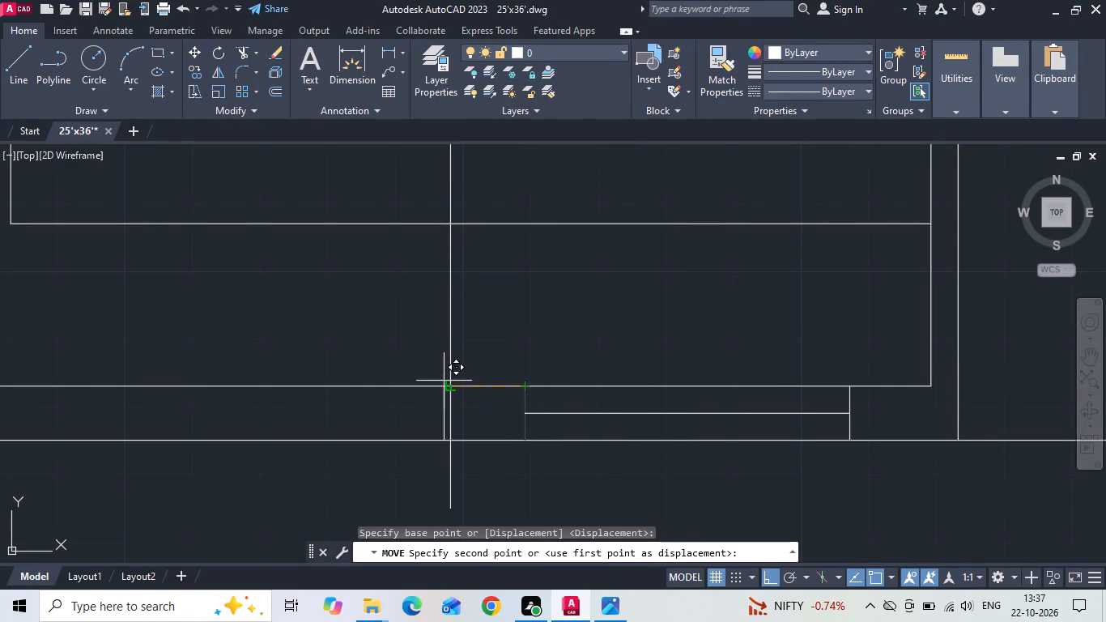
{"action": "left_click", "coordinate": [451, 383]}
{"action": "key", "text": "Escape"}
Delete the vertical guide line crossing the kitchen.
{"action": "left_click_drag", "start_coordinate": [481, 347], "coordinate": [372, 365]}
{"action": "left_click", "coordinate": [334, 366]}
{"action": "key", "text": "Delete"}
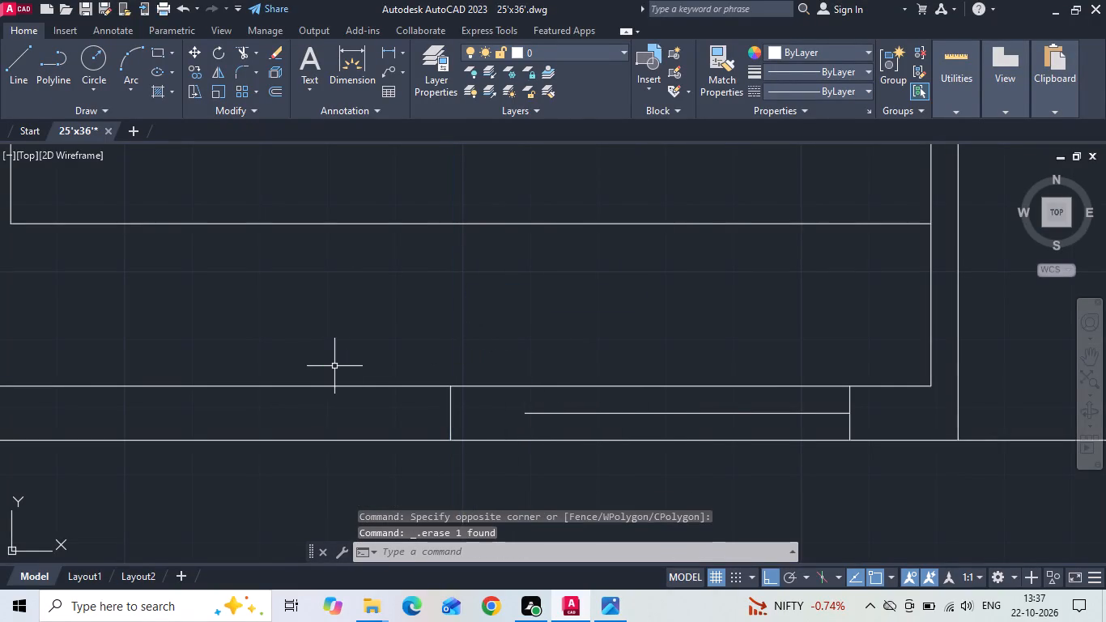
Extend the kitchen window's centre line to the moved left jamb.
{"action": "key", "text": "e"}
{"action": "key", "text": "x"}
{"action": "key", "text": "space"}
{"action": "key", "text": "space"}
{"action": "left_click", "coordinate": [532, 414]}
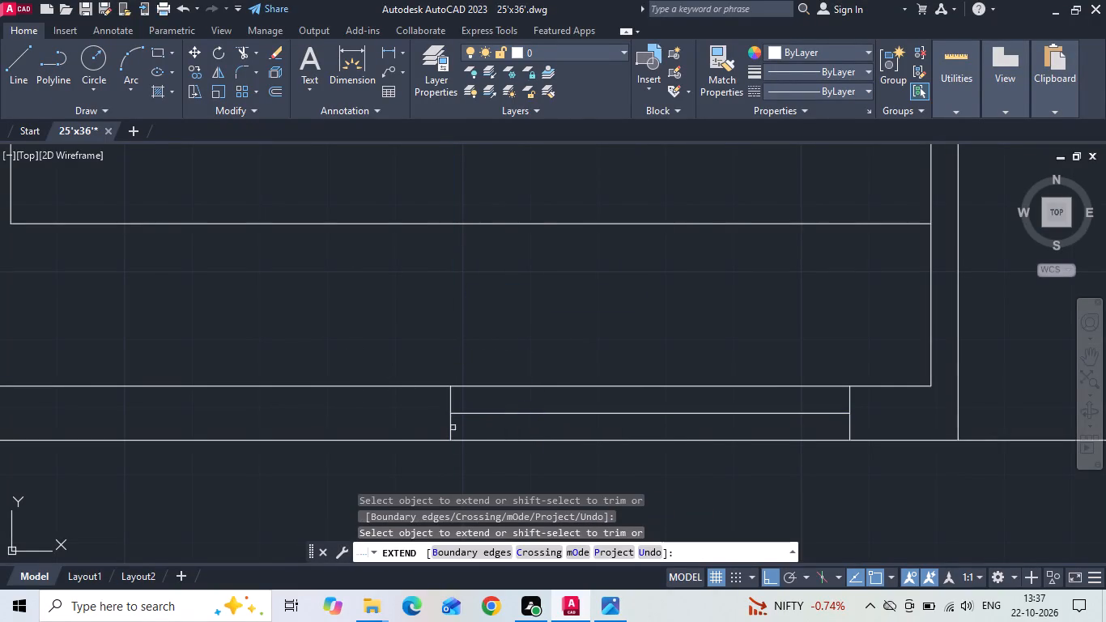
{"action": "scroll", "coordinate": [391, 429], "scroll_direction": "down", "scroll_amount": 1}
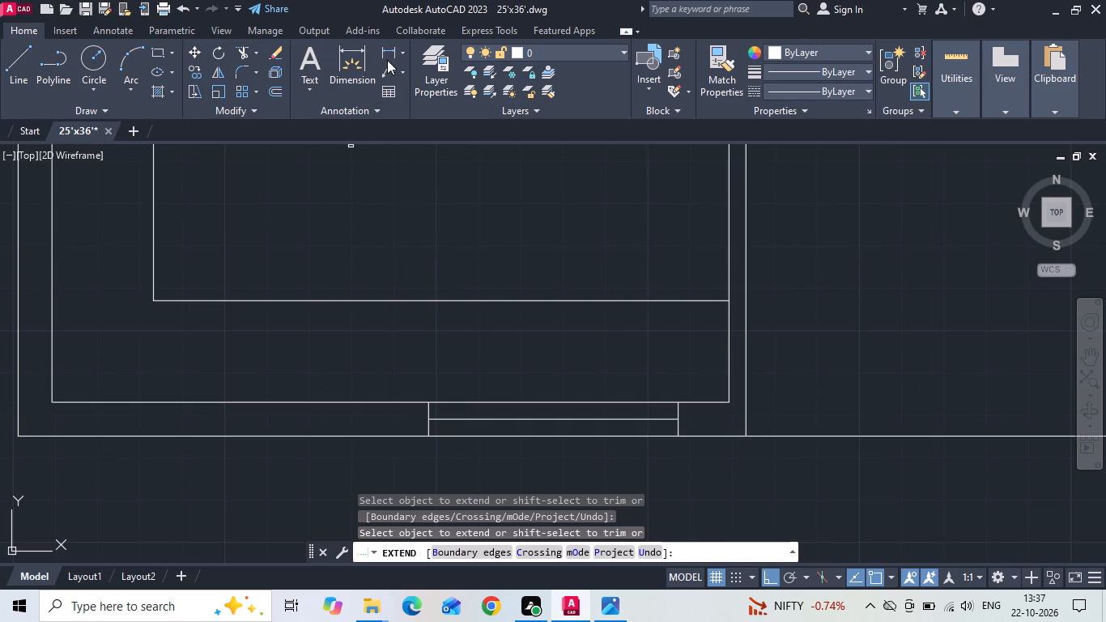
Measure the kitchen window's width between its two jambs with a linear dimension, without placing it.
{"action": "left_click", "coordinate": [387, 59]}
{"action": "left_click", "coordinate": [430, 398]}
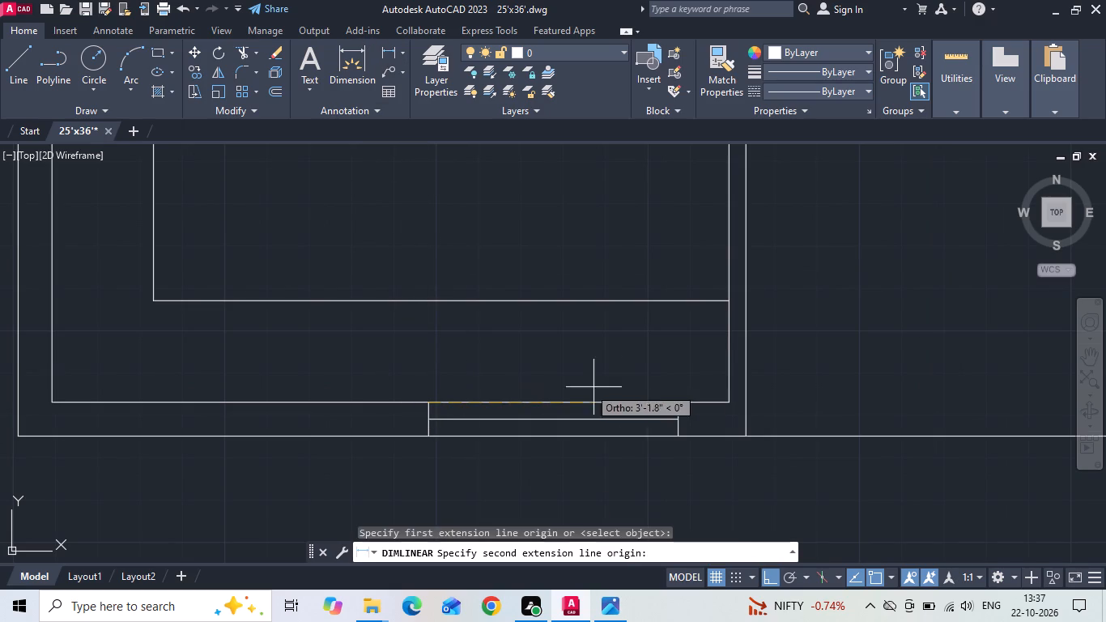
{"action": "left_click", "coordinate": [683, 403]}
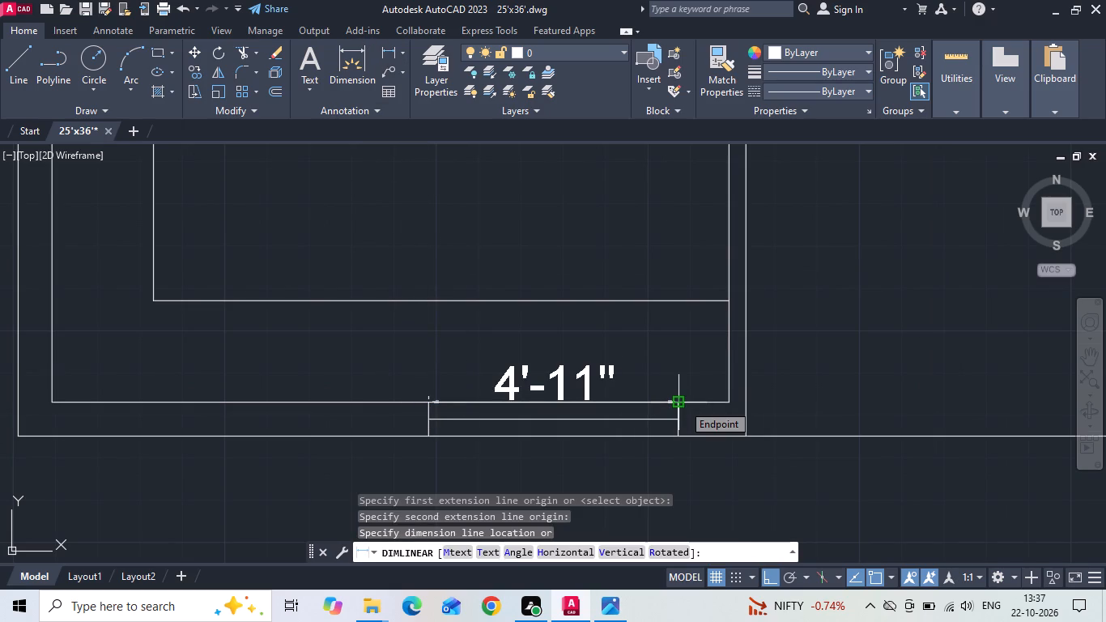
{"action": "key", "text": "Escape"}
{"action": "scroll", "coordinate": [686, 413], "scroll_direction": "up", "scroll_amount": 2}
{"action": "left_click", "coordinate": [684, 407]}
{"action": "left_click", "coordinate": [643, 398]}
{"action": "key", "text": "Escape"}
{"action": "scroll", "coordinate": [640, 398], "scroll_direction": "down", "scroll_amount": 2}
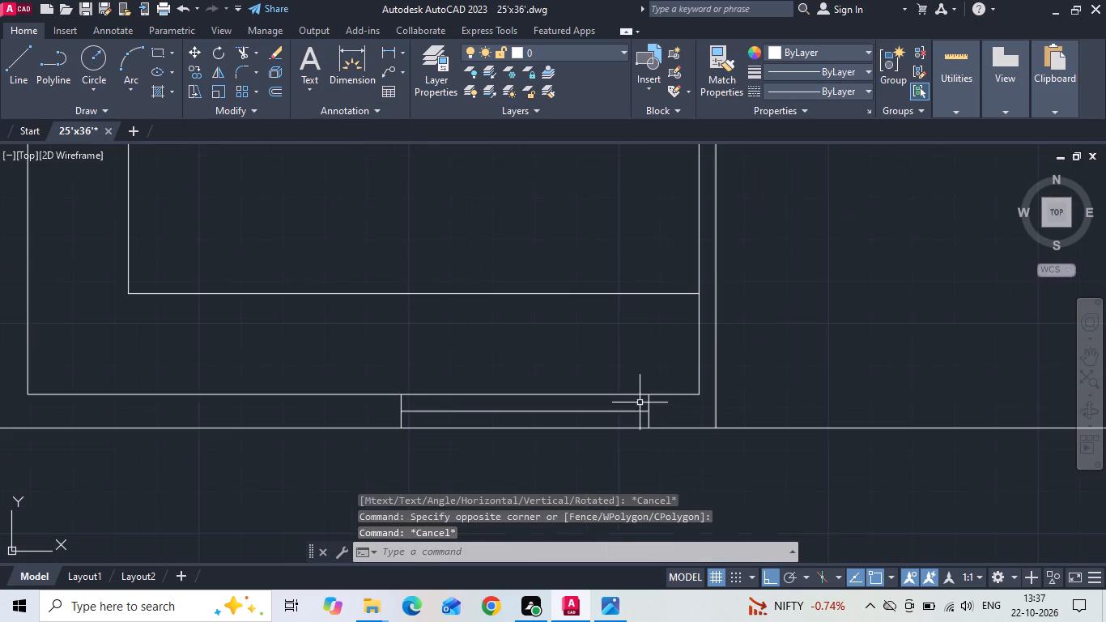
{"action": "key", "text": "Escape"}
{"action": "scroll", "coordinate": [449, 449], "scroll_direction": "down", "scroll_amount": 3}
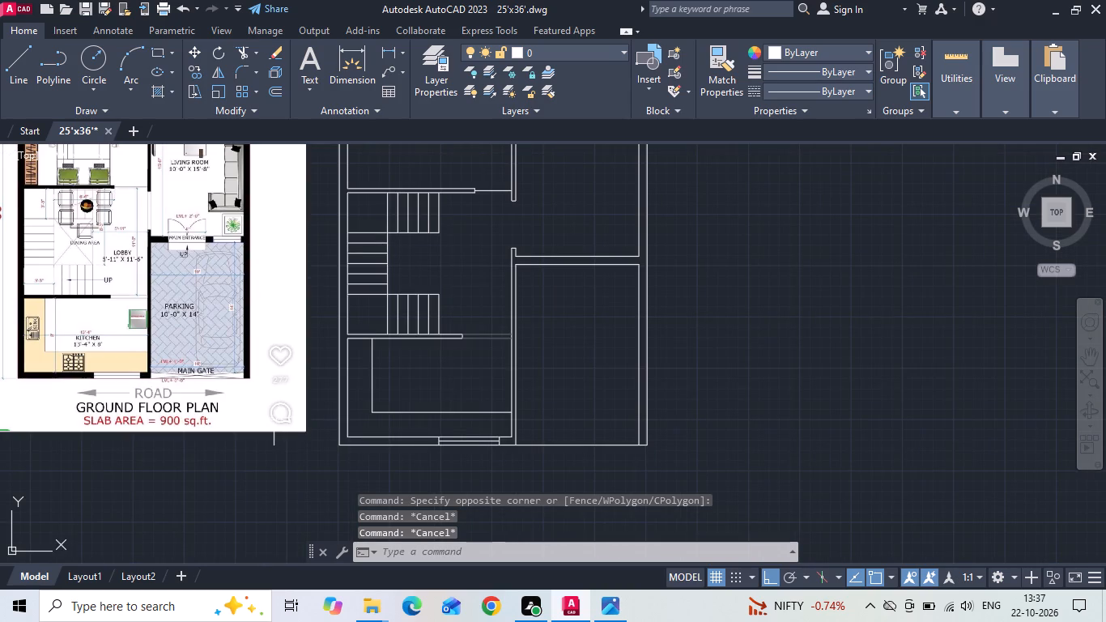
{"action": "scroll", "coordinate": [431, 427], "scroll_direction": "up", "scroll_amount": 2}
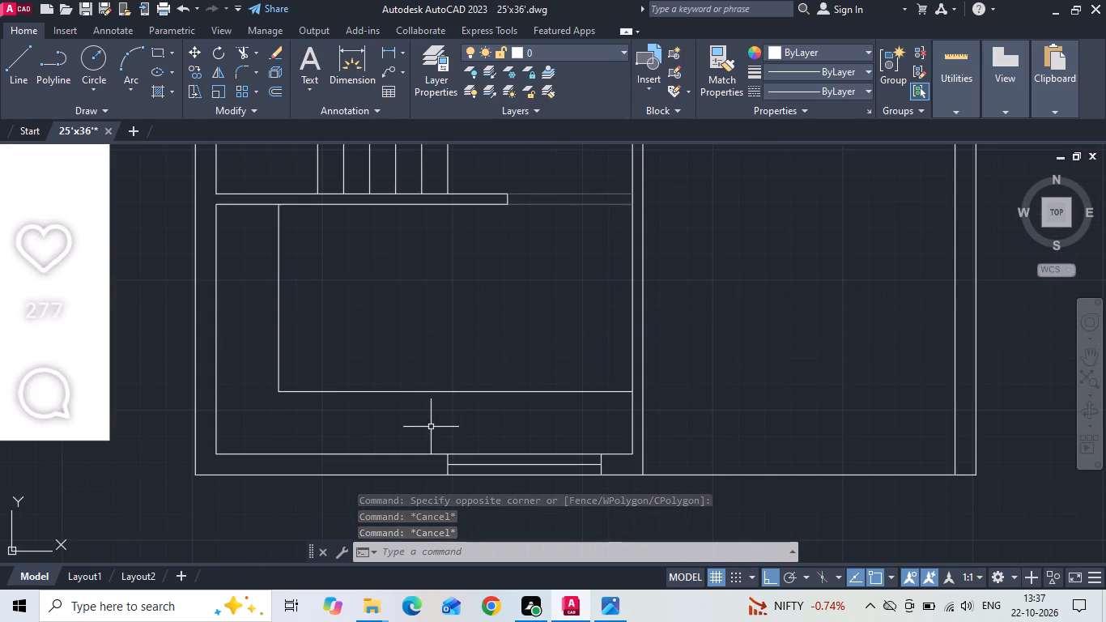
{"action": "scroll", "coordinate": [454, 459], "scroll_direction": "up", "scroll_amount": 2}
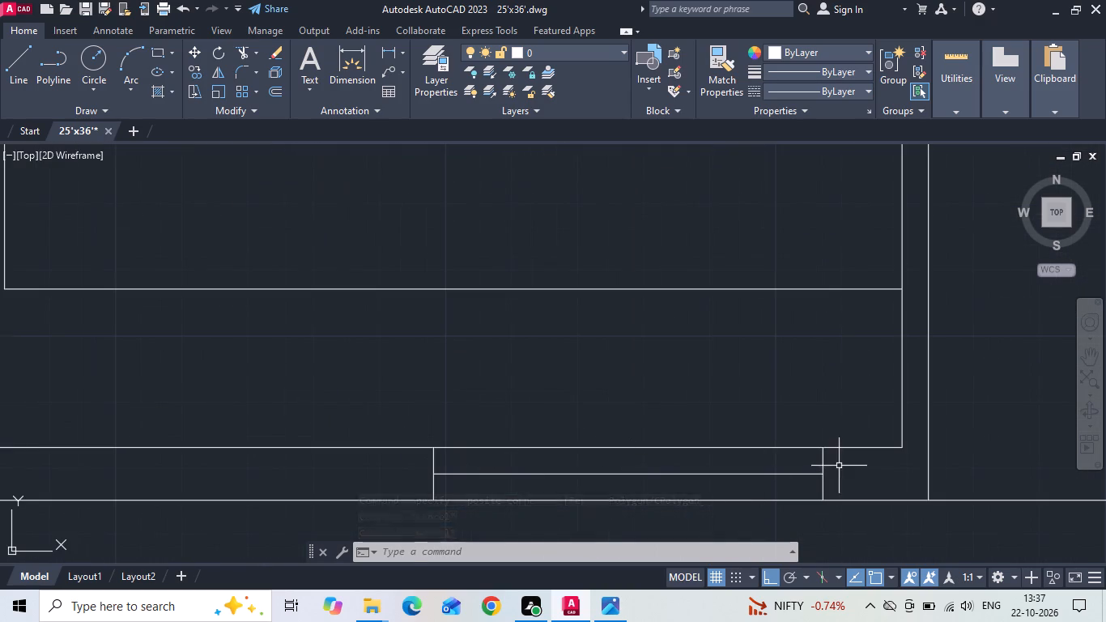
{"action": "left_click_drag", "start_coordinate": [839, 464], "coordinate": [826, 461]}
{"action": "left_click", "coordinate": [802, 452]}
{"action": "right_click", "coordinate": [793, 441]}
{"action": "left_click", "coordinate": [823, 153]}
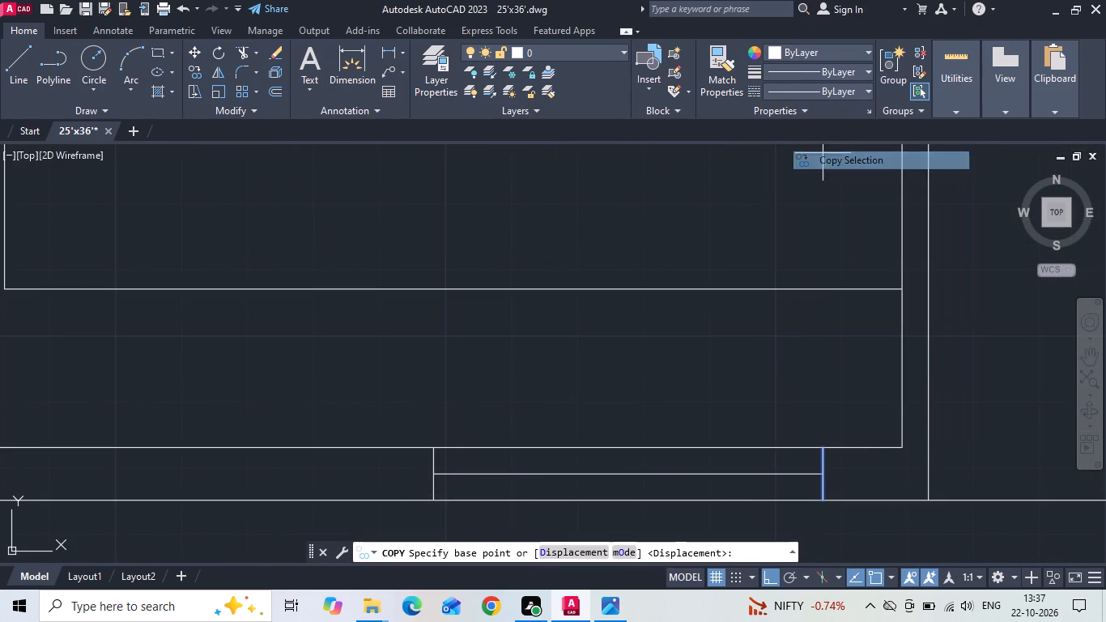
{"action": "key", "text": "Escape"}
Move the kitchen window's right jamb 1" to the right along the wall.
{"action": "middle_click_drag", "start_coordinate": [793, 369], "coordinate": [586, 330]}
{"action": "scroll", "coordinate": [625, 437], "scroll_direction": "up", "scroll_amount": 2}
{"action": "left_click_drag", "start_coordinate": [627, 411], "coordinate": [606, 407]}
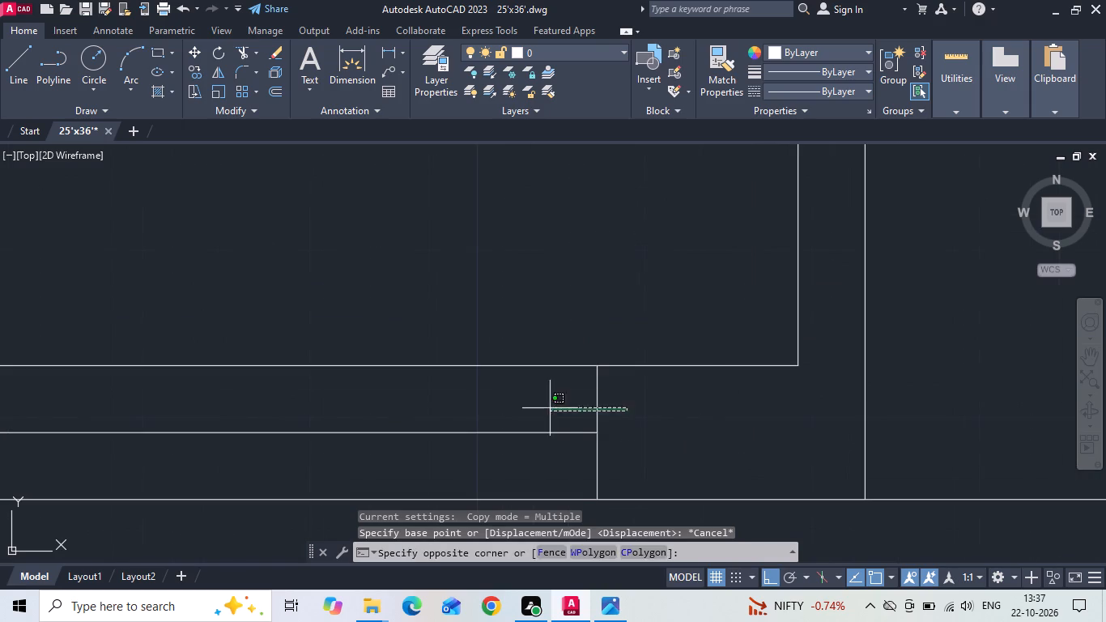
{"action": "left_click", "coordinate": [545, 408]}
{"action": "right_click", "coordinate": [542, 408]}
{"action": "left_click", "coordinate": [587, 290]}
{"action": "left_click_drag", "start_coordinate": [469, 289], "coordinate": [477, 289]}
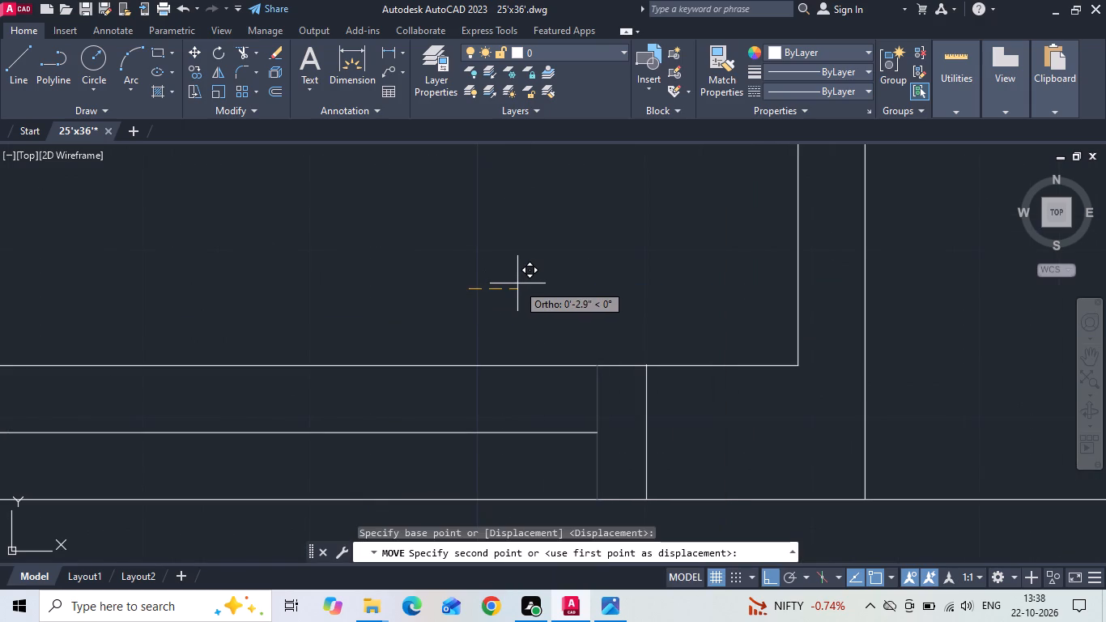
{"action": "type", "text": "1 ex"}
Extend the kitchen window's centre line to the moved right jamb.
{"action": "key", "text": "space"}
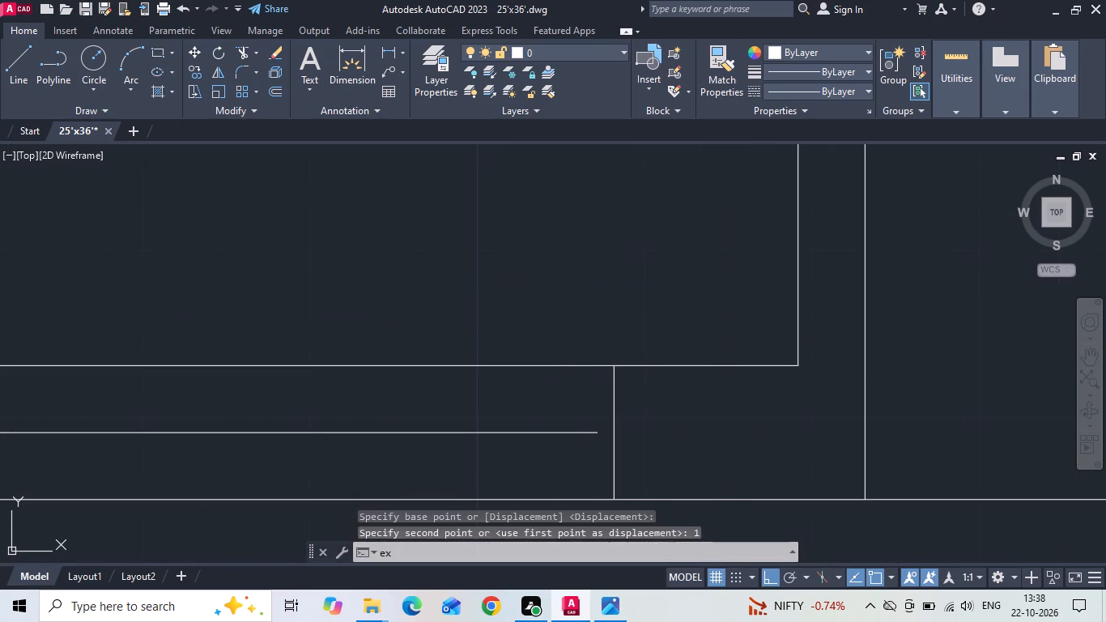
{"action": "left_click", "coordinate": [581, 455]}
{"action": "left_click", "coordinate": [575, 413]}
{"action": "scroll", "coordinate": [574, 418], "scroll_direction": "down", "scroll_amount": 5}
{"action": "key", "text": "Escape"}
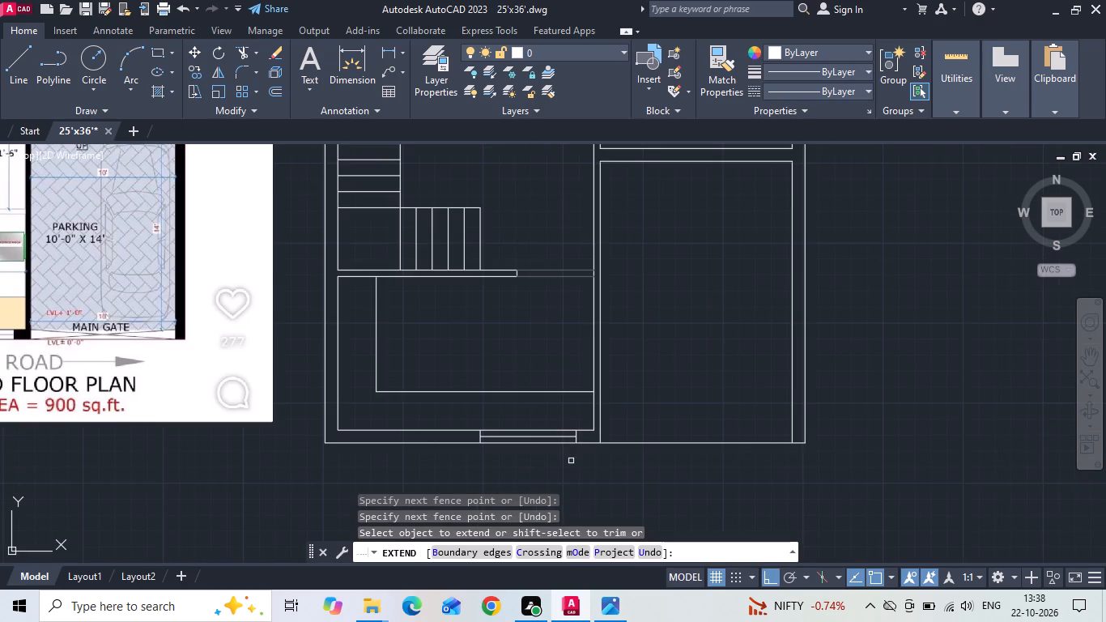
Copy the short living-room-side line at the wall end below the lobby opening 12" to the right.
{"action": "scroll", "coordinate": [571, 461], "scroll_direction": "down", "scroll_amount": 2}
{"action": "scroll", "coordinate": [308, 335], "scroll_direction": "up", "scroll_amount": 3}
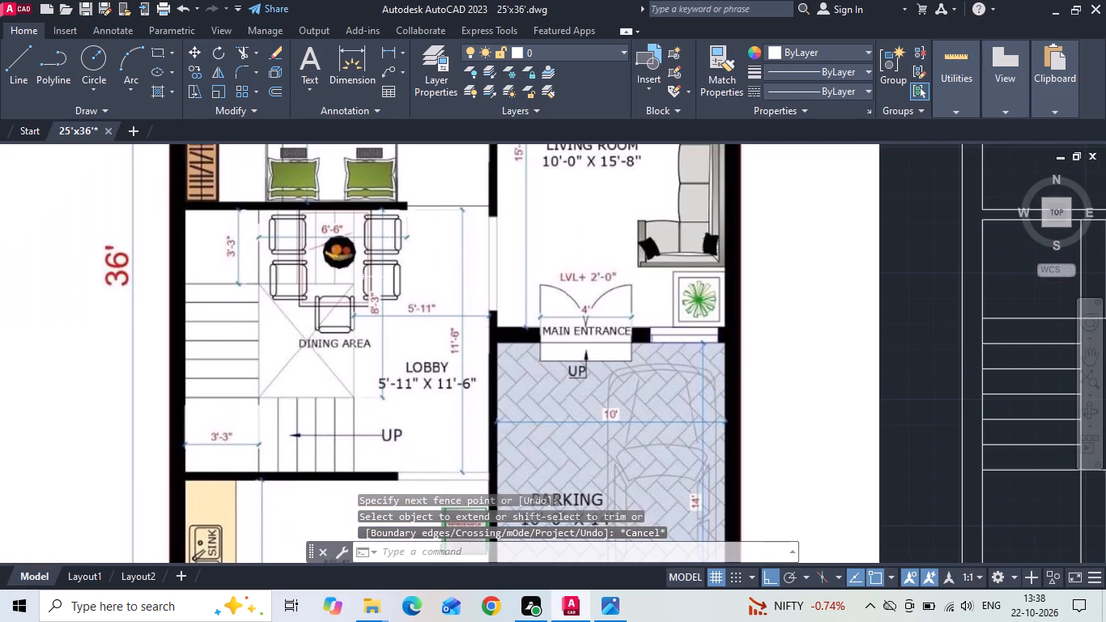
{"action": "middle_click_drag", "start_coordinate": [605, 321], "coordinate": [445, 321]}
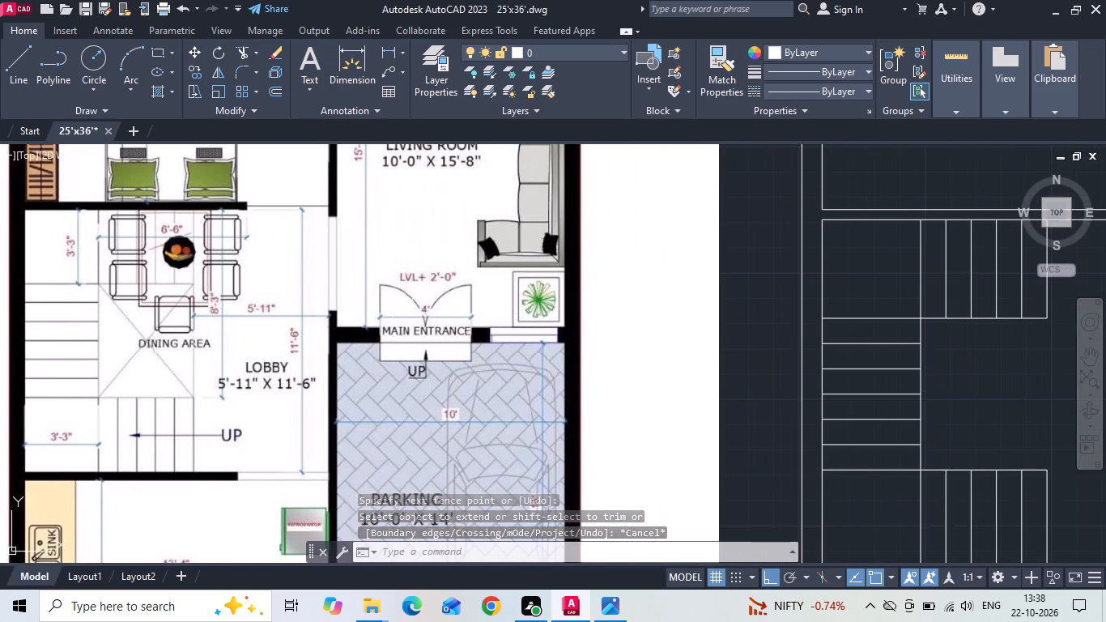
{"action": "scroll", "coordinate": [262, 317], "scroll_direction": "down", "scroll_amount": 1}
{"action": "middle_click_drag", "start_coordinate": [799, 339], "coordinate": [611, 359]}
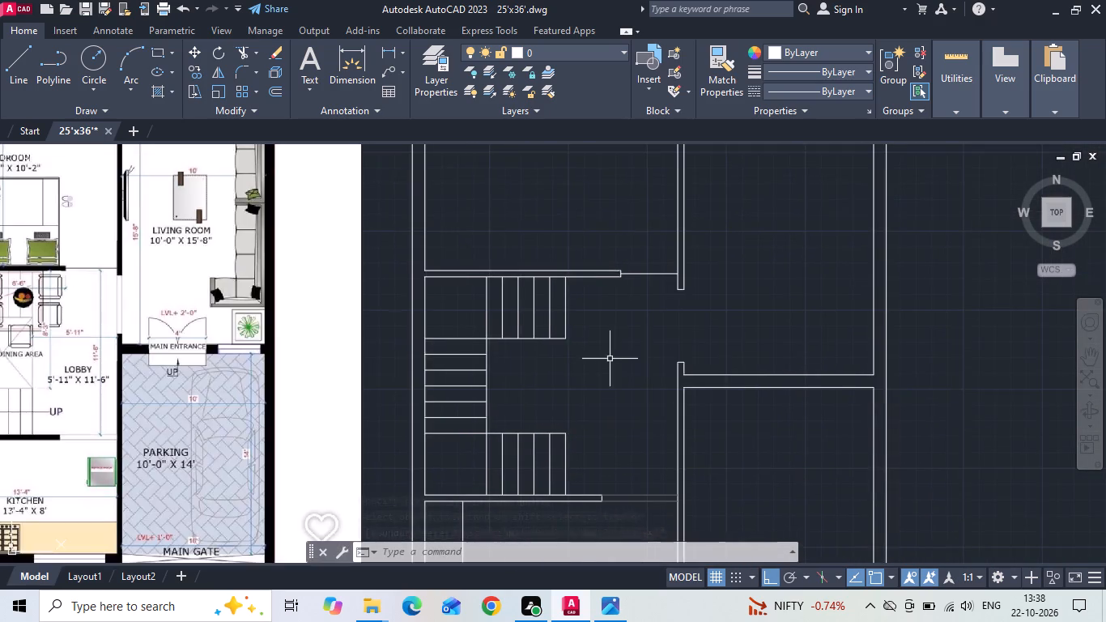
{"action": "scroll", "coordinate": [779, 398], "scroll_direction": "up", "scroll_amount": 1}
{"action": "left_click", "coordinate": [624, 351]}
{"action": "right_click", "coordinate": [639, 318]}
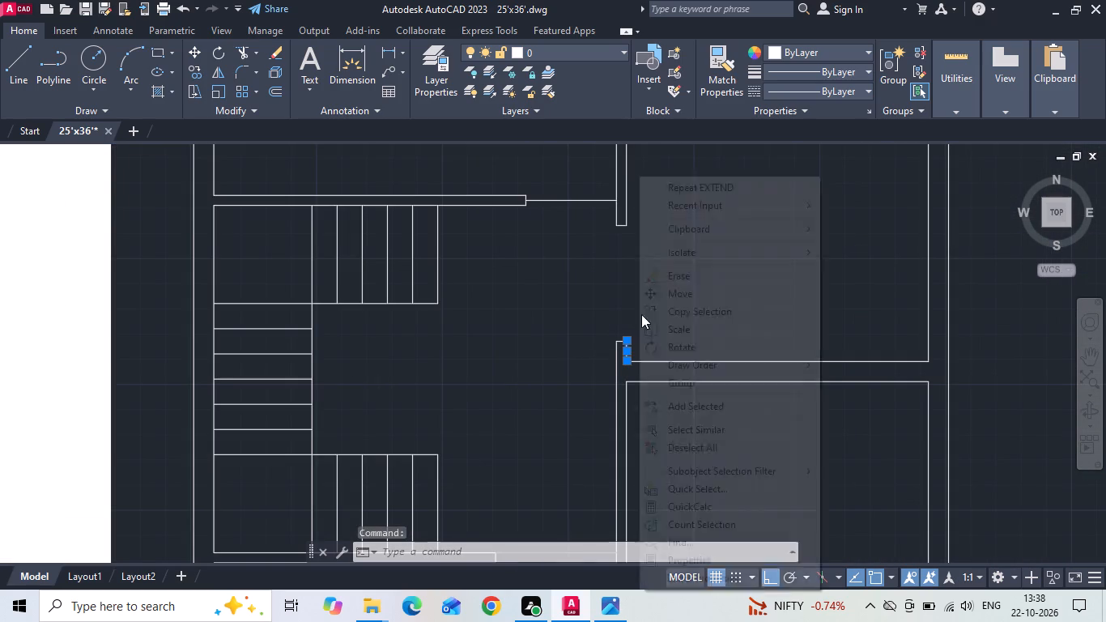
{"action": "left_click", "coordinate": [695, 312]}
{"action": "left_click_drag", "start_coordinate": [697, 312], "coordinate": [746, 313]}
{"action": "type", "text": "12"}
{"action": "key", "text": "space"}
{"action": "key", "text": "Escape"}
Offset the copied line 4' to the right to mark the main entrance's width from the reference plan.
{"action": "scroll", "coordinate": [746, 313], "scroll_direction": "down", "scroll_amount": 3}
{"action": "scroll", "coordinate": [504, 355], "scroll_direction": "up", "scroll_amount": 2}
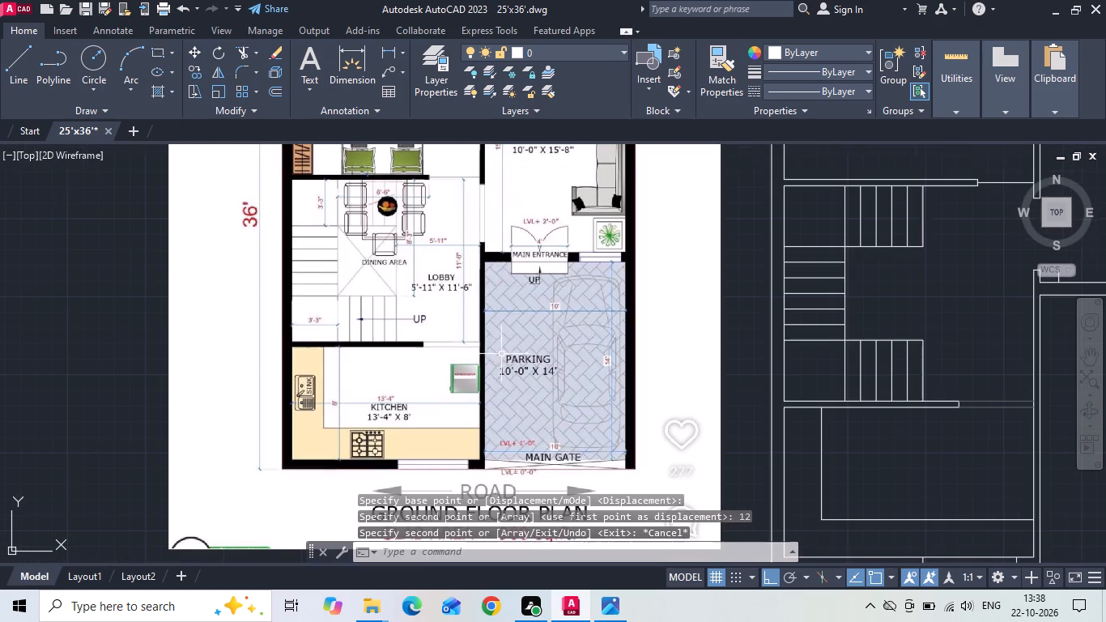
{"action": "middle_click_drag", "start_coordinate": [563, 315], "coordinate": [535, 353]}
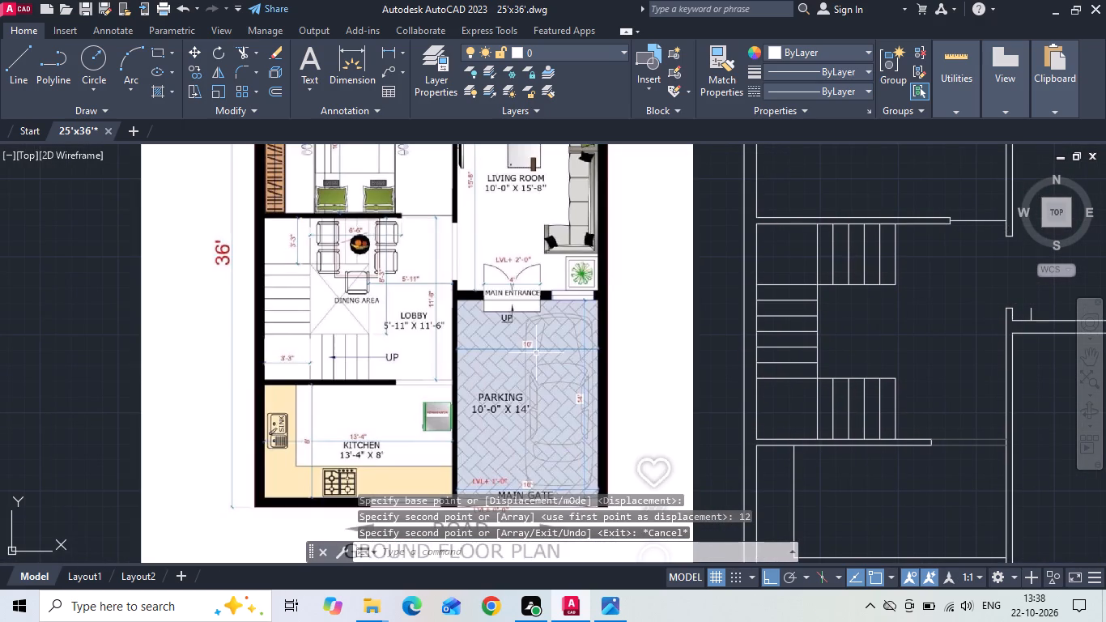
{"action": "middle_click_drag", "start_coordinate": [685, 357], "coordinate": [308, 369]}
{"action": "scroll", "coordinate": [723, 327], "scroll_direction": "up", "scroll_amount": 2}
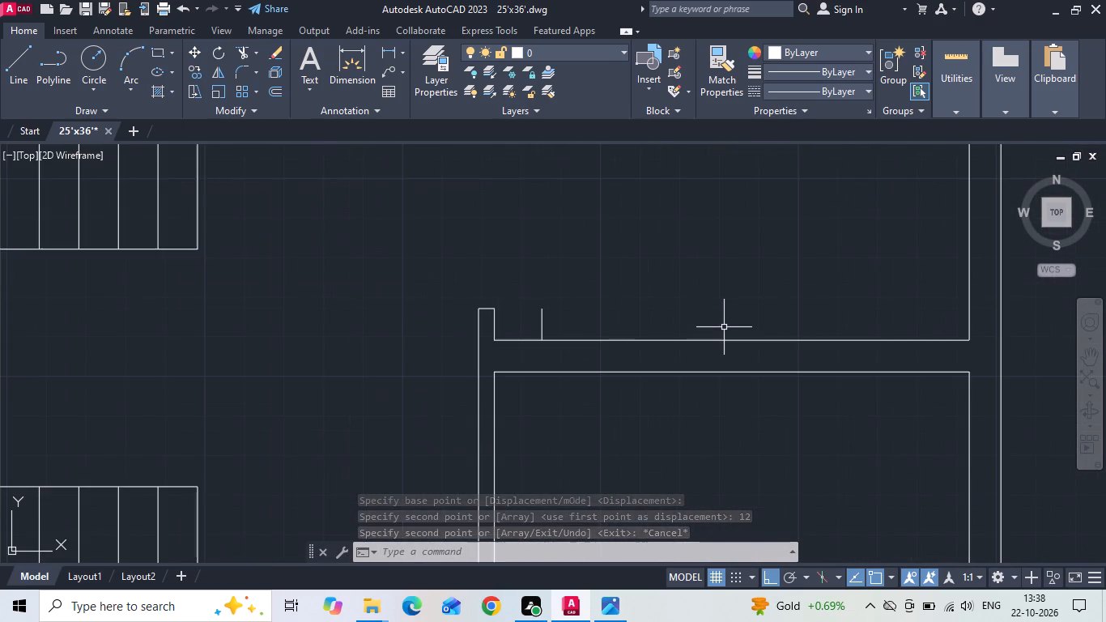
{"action": "type", "text": "o 4'"}
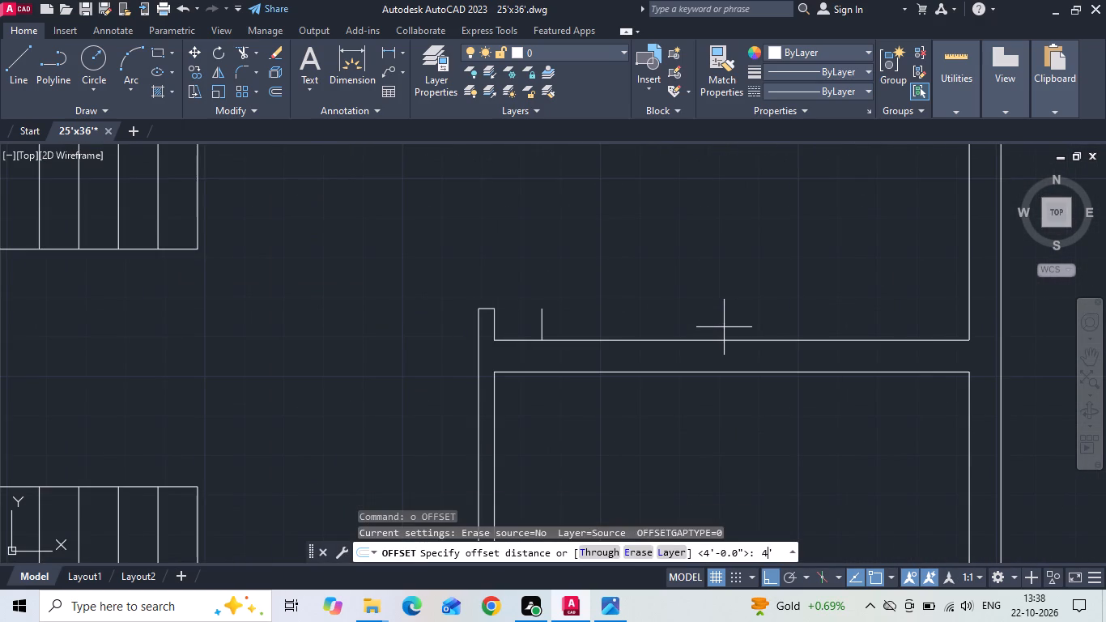
{"action": "key", "text": "Return"}
{"action": "left_click_drag", "start_coordinate": [542, 326], "coordinate": [565, 324]}
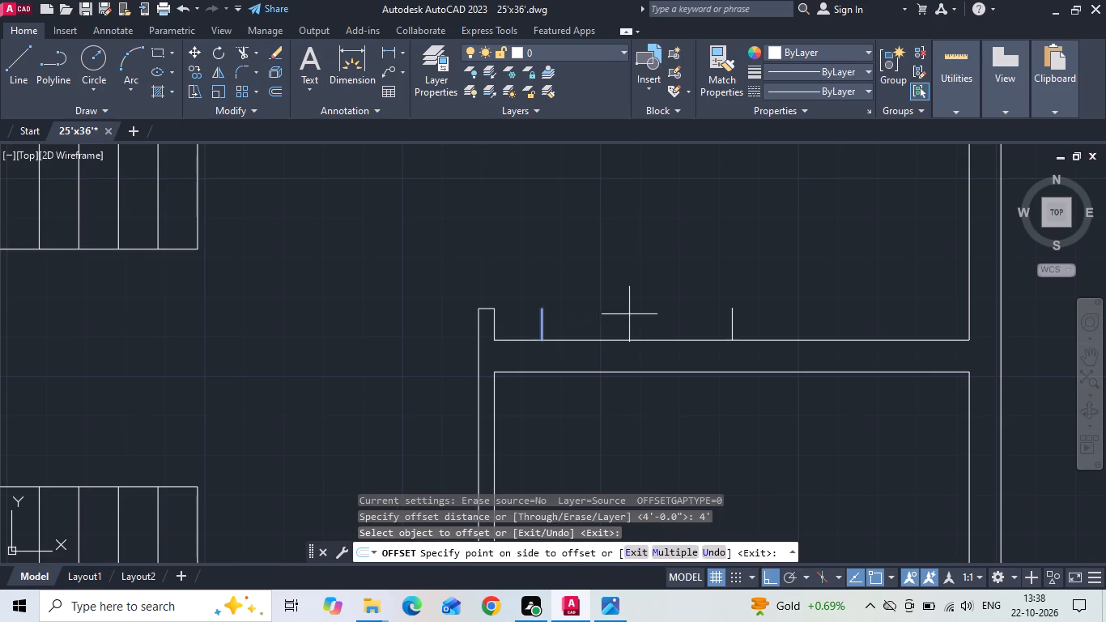
{"action": "left_click", "coordinate": [633, 314]}
{"action": "scroll", "coordinate": [657, 338], "scroll_direction": "down", "scroll_amount": 2}
{"action": "key", "text": "Escape"}
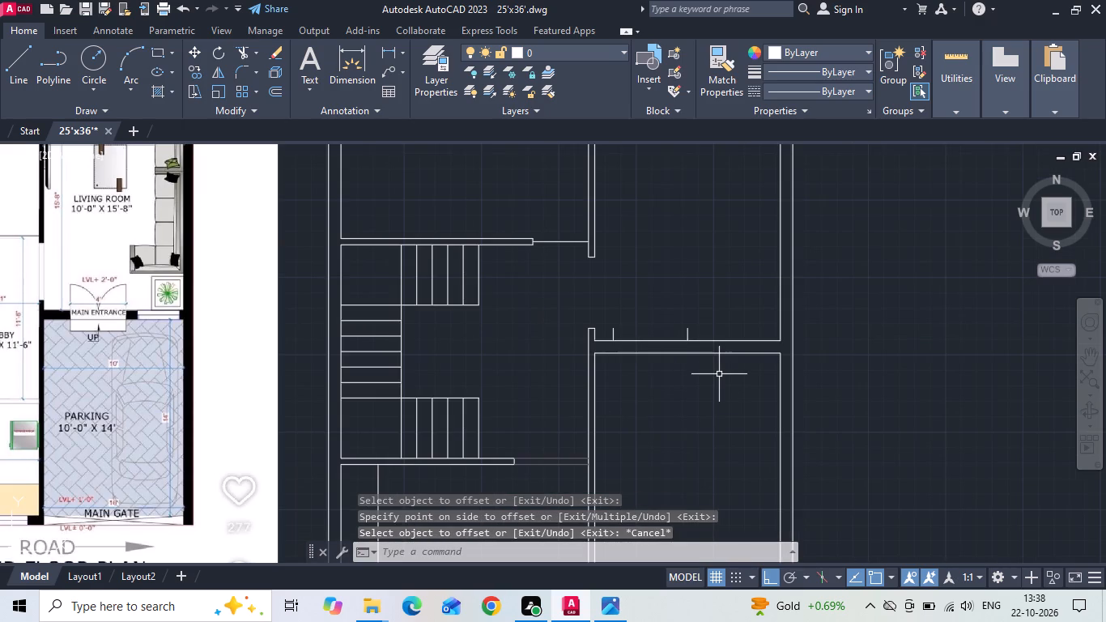
Offset the main entrance's right jamb line 12" to the right to mark the window's left jamb.
{"action": "key", "text": "o"}
{"action": "key", "text": "space"}
{"action": "key", "text": "1"}
{"action": "key", "text": "2"}
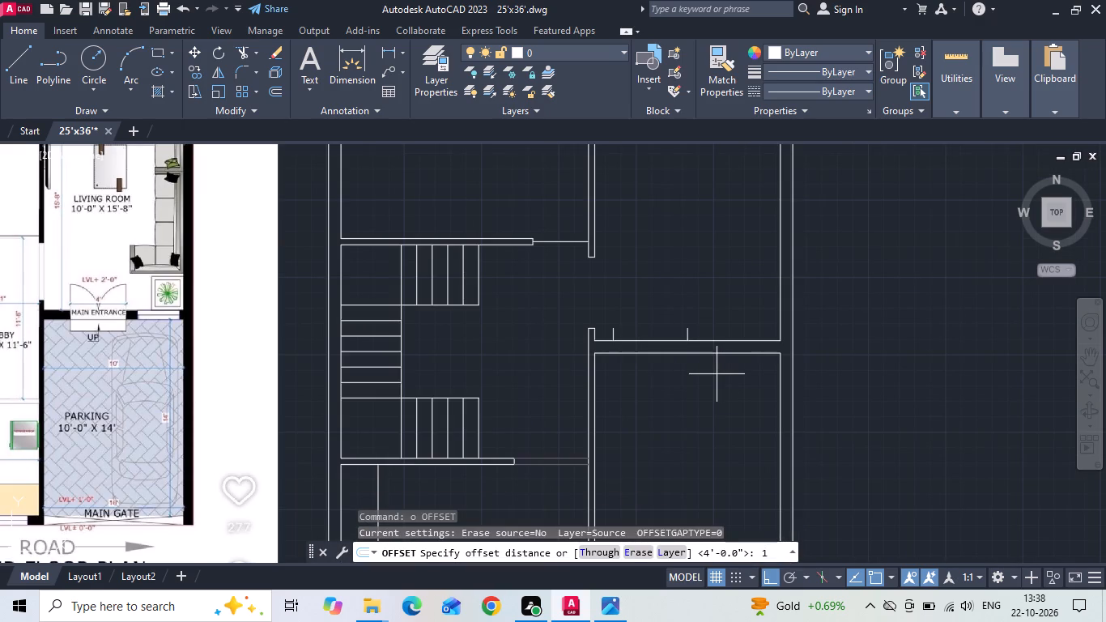
{"action": "key", "text": "Return"}
{"action": "scroll", "coordinate": [695, 349], "scroll_direction": "up", "scroll_amount": 2}
{"action": "left_click_drag", "start_coordinate": [678, 317], "coordinate": [690, 310]}
{"action": "left_click", "coordinate": [744, 275]}
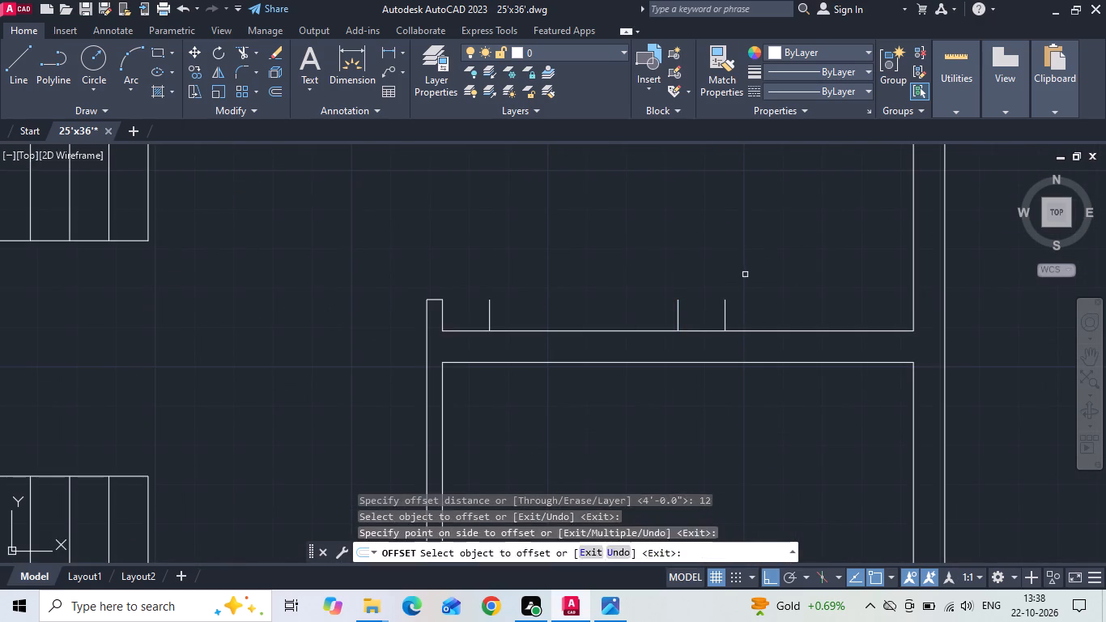
{"action": "key", "text": "Escape"}
Offset the window's left jamb line 3' to the right to mark its right jamb.
{"action": "scroll", "coordinate": [743, 385], "scroll_direction": "down", "scroll_amount": 2}
{"action": "type", "text": "o 3'"}
{"action": "key", "text": "Return"}
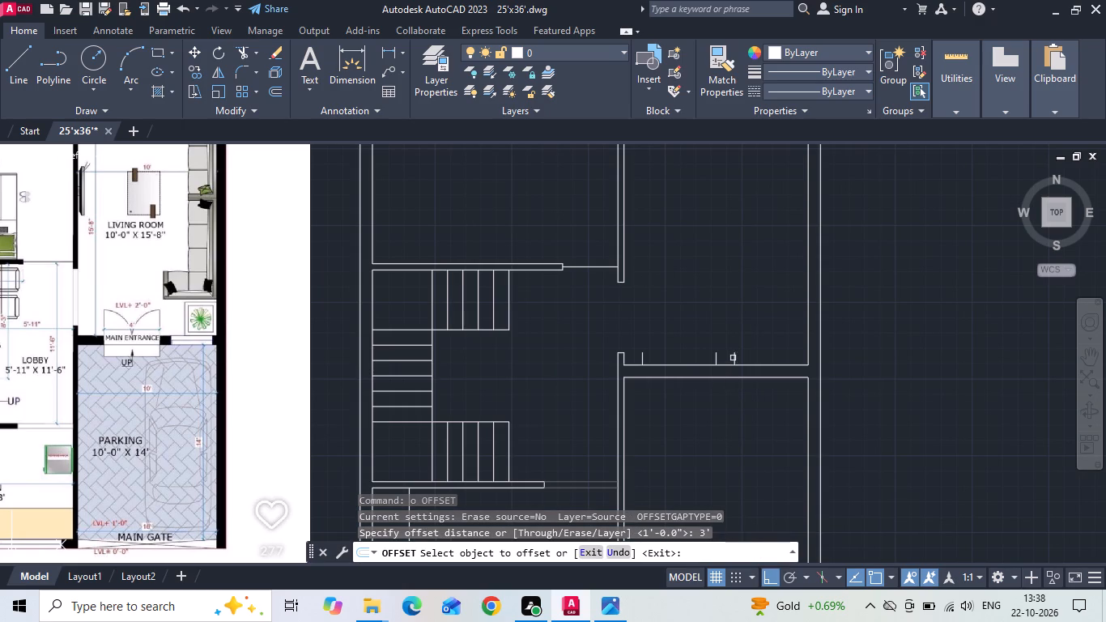
{"action": "left_click", "coordinate": [736, 358]}
{"action": "left_click", "coordinate": [746, 351]}
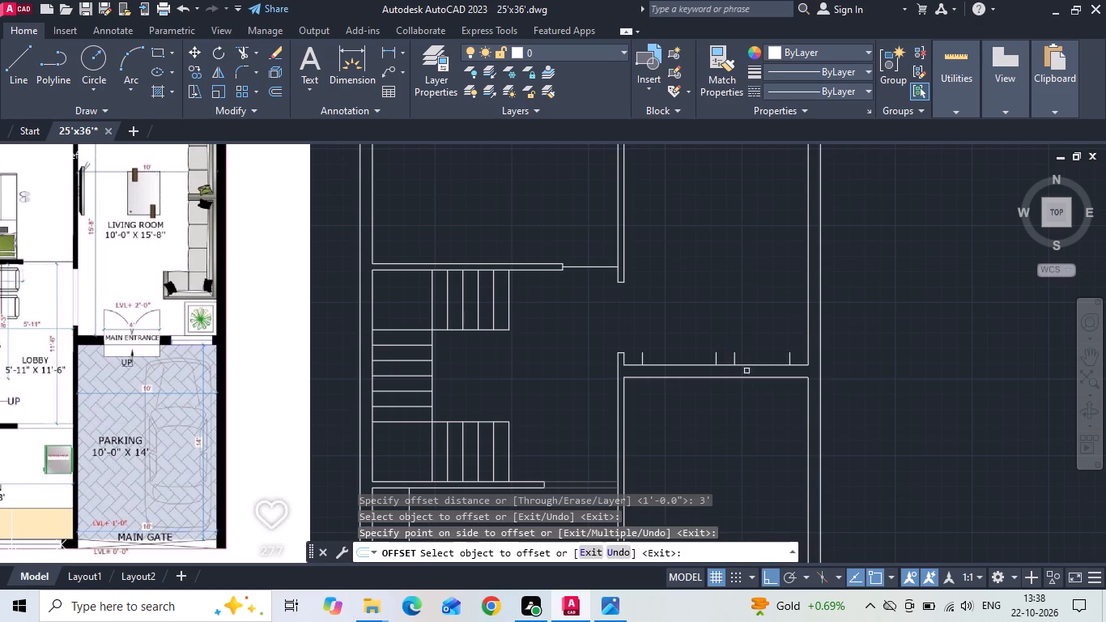
{"action": "key", "text": "Escape"}
Measure the gap between the window's right jamb line and the living room's right wall with a linear dimension, without placing it.
{"action": "scroll", "coordinate": [766, 384], "scroll_direction": "up", "scroll_amount": 2}
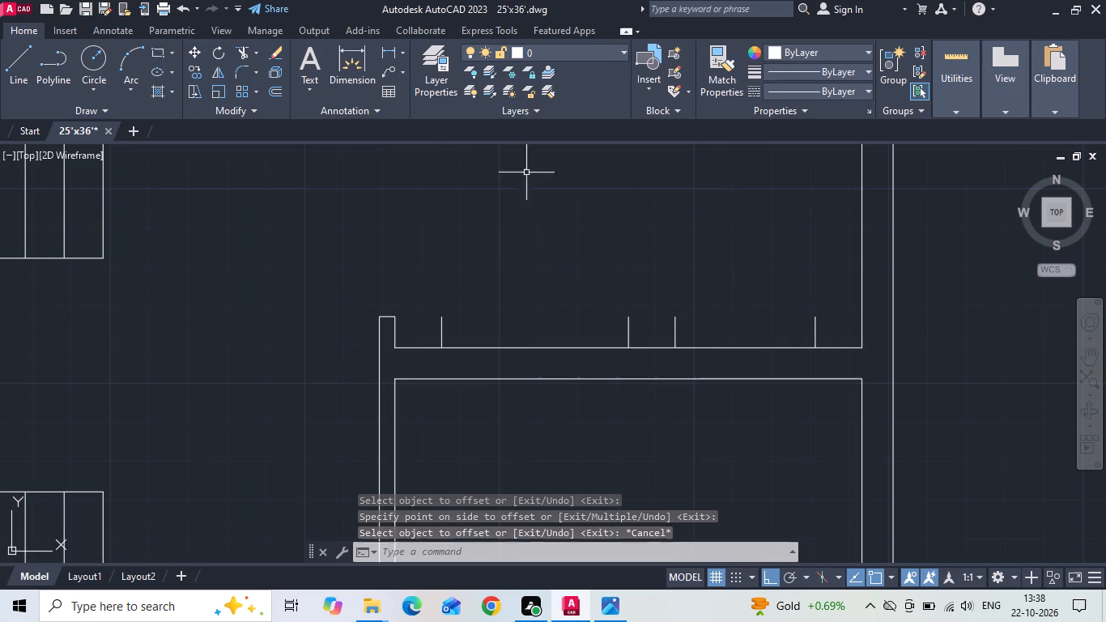
{"action": "left_click", "coordinate": [384, 53]}
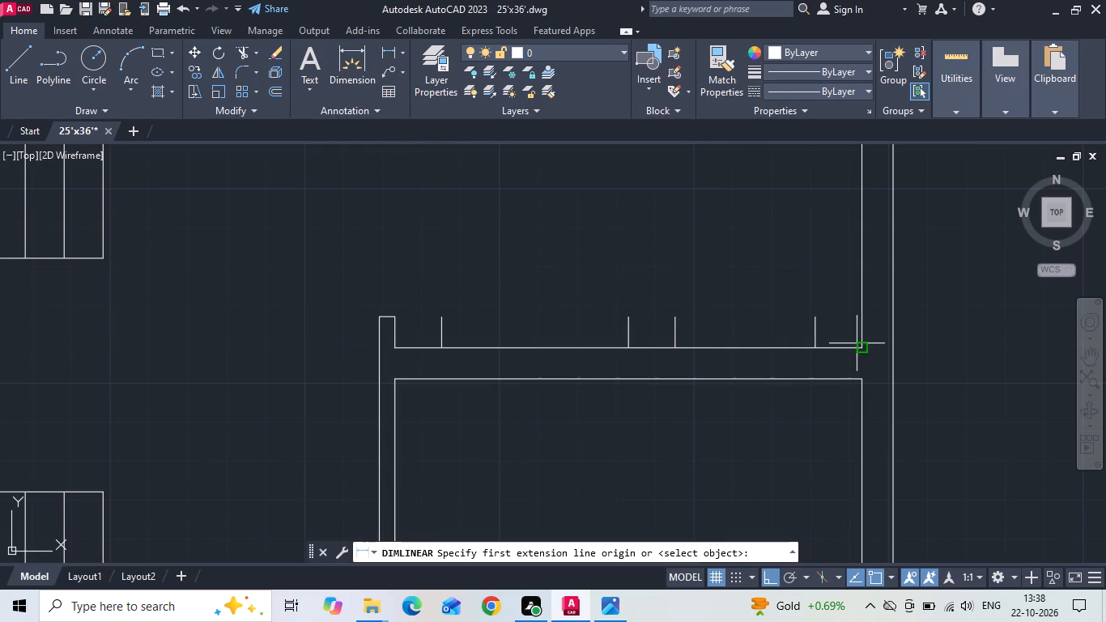
{"action": "left_click", "coordinate": [858, 344]}
{"action": "left_click", "coordinate": [815, 347]}
{"action": "key", "text": "Escape"}
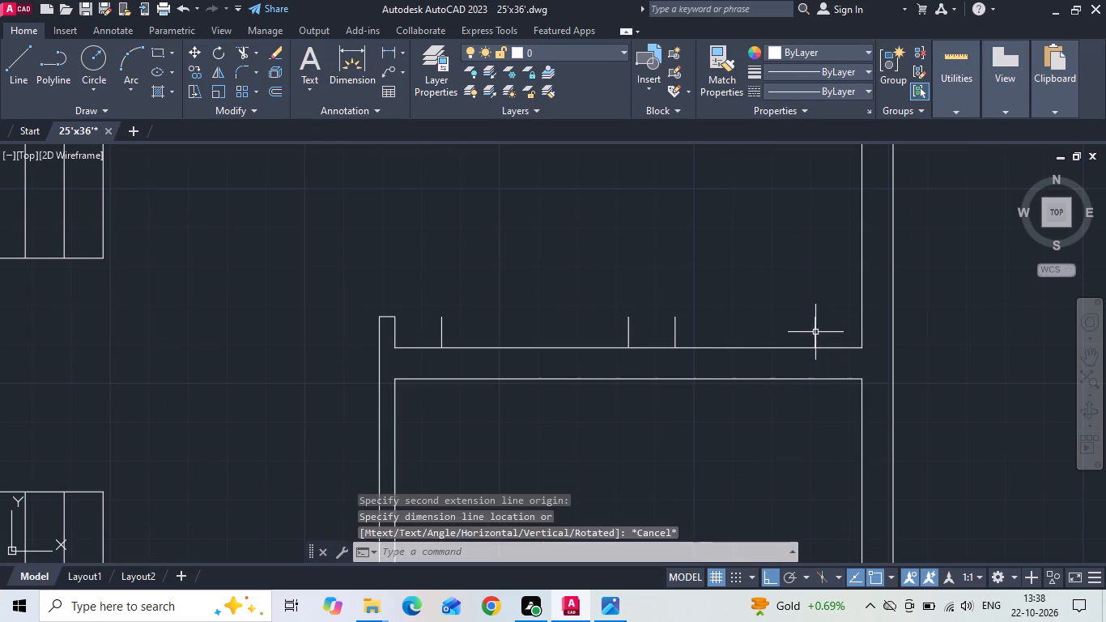
Move all four entrance and window jamb lines 6" to the right.
{"action": "left_click", "coordinate": [815, 330]}
{"action": "key", "text": "Escape"}
{"action": "left_click_drag", "start_coordinate": [826, 328], "coordinate": [810, 327]}
{"action": "left_click", "coordinate": [407, 308]}
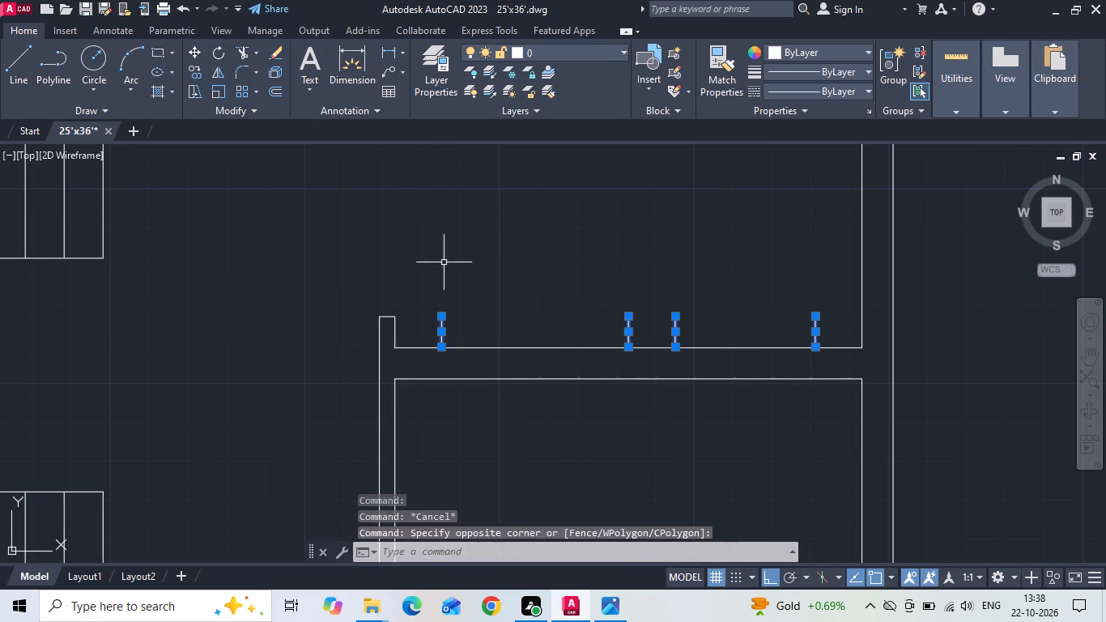
{"action": "right_click", "coordinate": [445, 260]}
{"action": "left_click", "coordinate": [466, 318]}
{"action": "left_click_drag", "start_coordinate": [508, 271], "coordinate": [517, 270]}
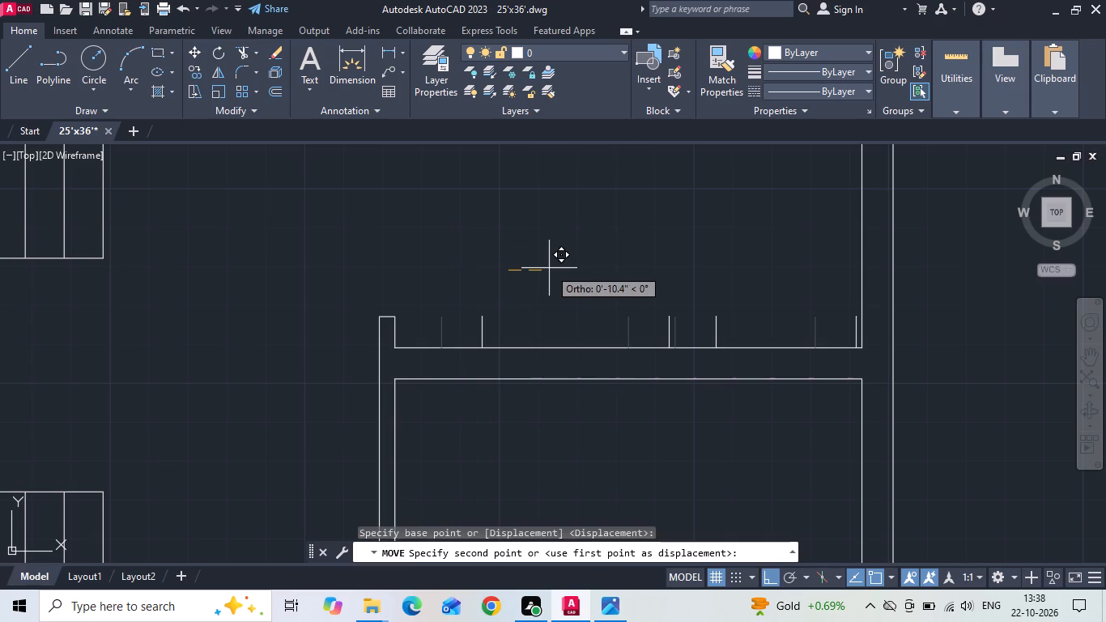
{"action": "type", "text": "6"}
{"action": "key", "text": "space"}
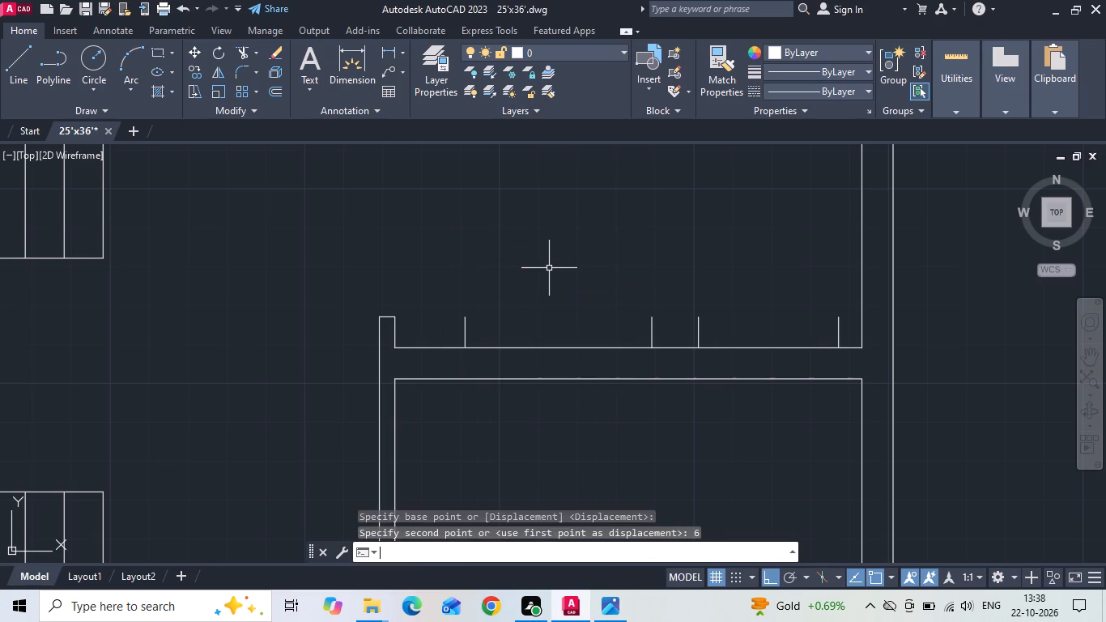
Extend the four jamb lines down to the parking-side face of the wall.
{"action": "key", "text": "e"}
{"action": "key", "text": "x"}
{"action": "key", "text": "space"}
{"action": "left_click_drag", "start_coordinate": [444, 334], "coordinate": [451, 334]}
{"action": "left_click", "coordinate": [844, 333]}
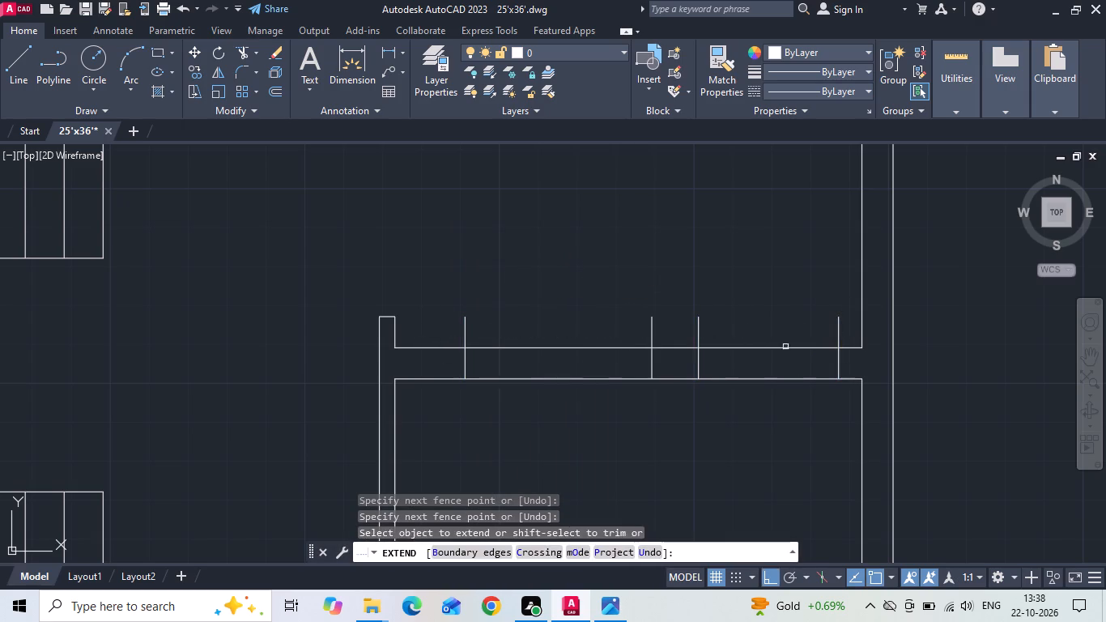
{"action": "key", "text": "Escape"}
Trim the four jamb lines where they project above the living-room wall face, keeping the living room's right wall intact.
{"action": "key", "text": "t"}
{"action": "key", "text": "r"}
{"action": "key", "text": "space"}
{"action": "left_click_drag", "start_coordinate": [444, 339], "coordinate": [615, 332]}
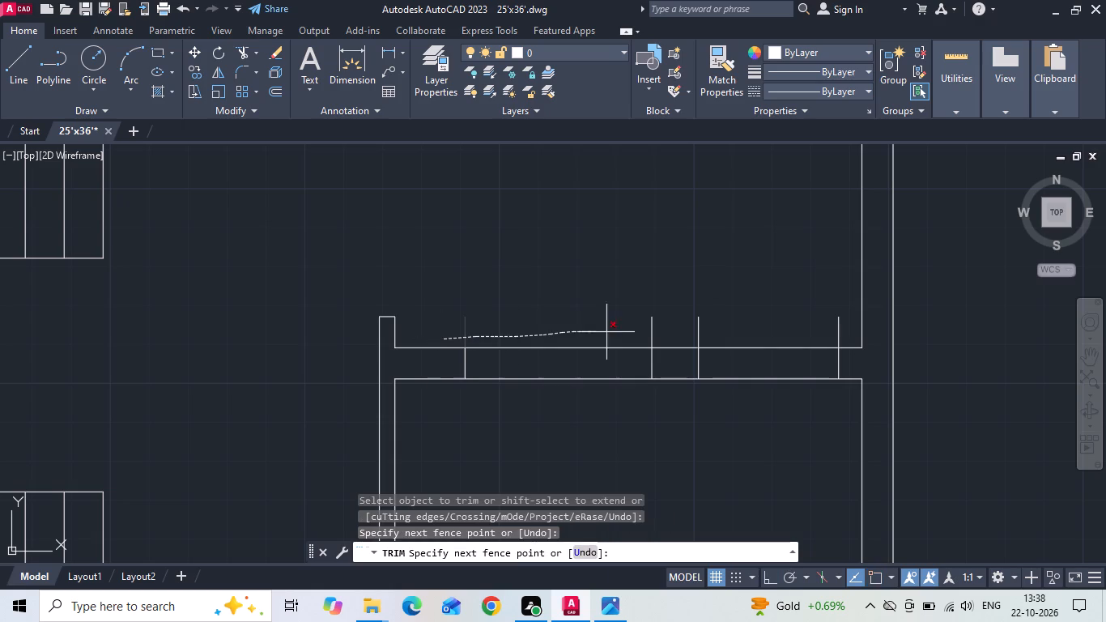
{"action": "left_click_drag", "start_coordinate": [615, 332], "coordinate": [876, 324]}
{"action": "key", "text": "ctrl+z"}
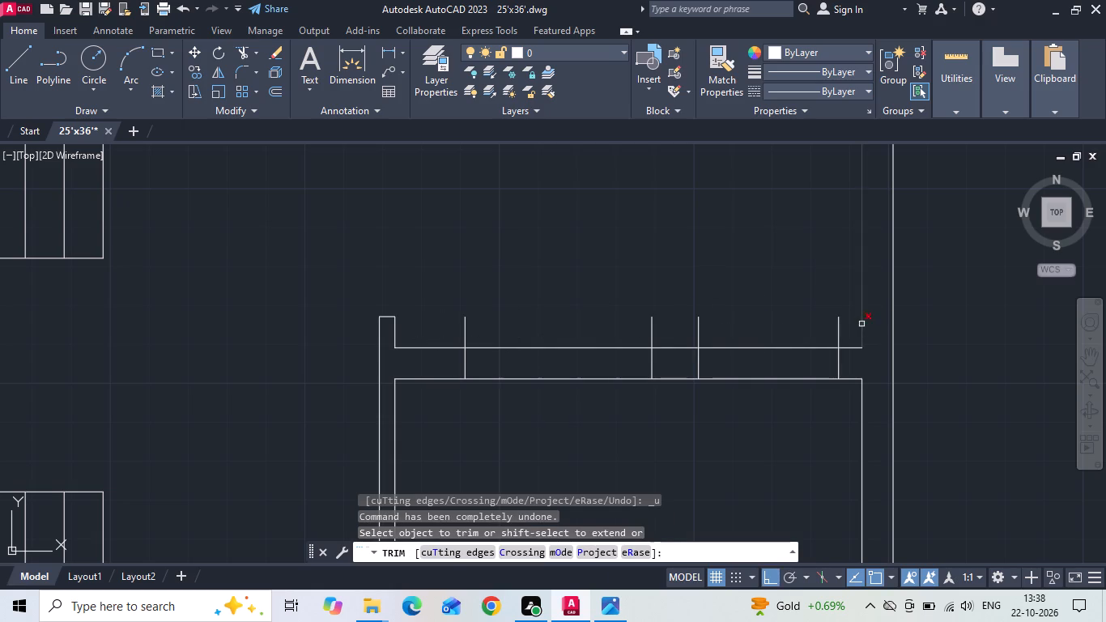
{"action": "left_click", "coordinate": [852, 326]}
{"action": "left_click", "coordinate": [455, 334]}
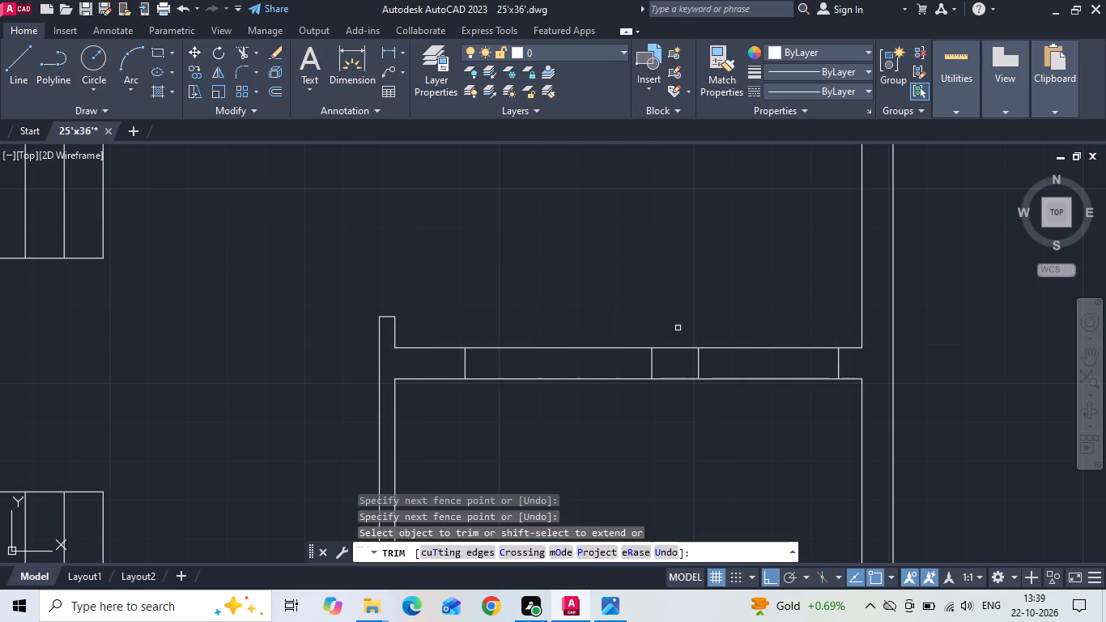
{"action": "key", "text": "Escape"}
Draw the living room window's centre line between the midpoints of its two jambs.
{"action": "key", "text": "l"}
{"action": "key", "text": "space"}
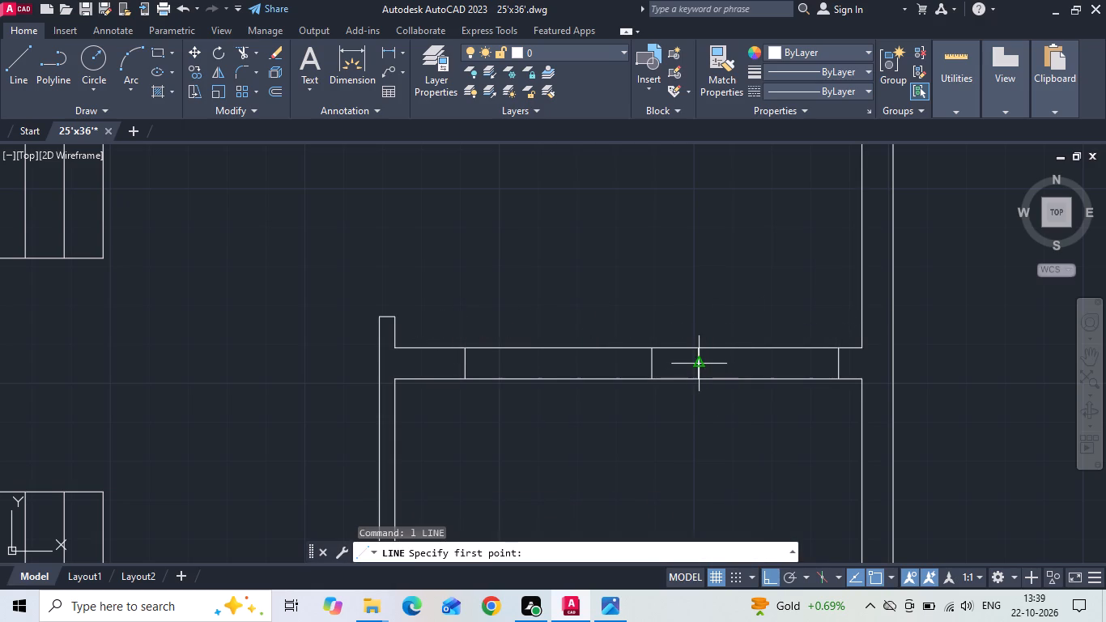
{"action": "left_click", "coordinate": [701, 361]}
{"action": "left_click", "coordinate": [837, 361]}
{"action": "key", "text": "Escape"}
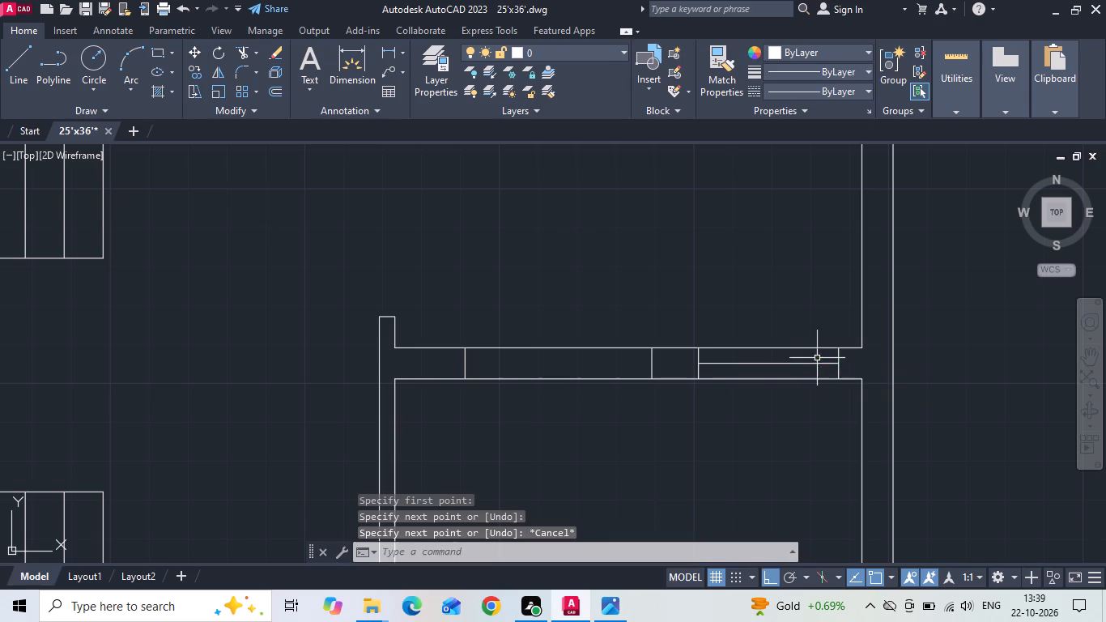
Trim both wall faces between the main entrance jambs to open the doorway.
{"action": "key", "text": "t"}
{"action": "key", "text": "r"}
{"action": "key", "text": "space"}
{"action": "left_click_drag", "start_coordinate": [589, 404], "coordinate": [576, 295]}
{"action": "key", "text": "Escape"}
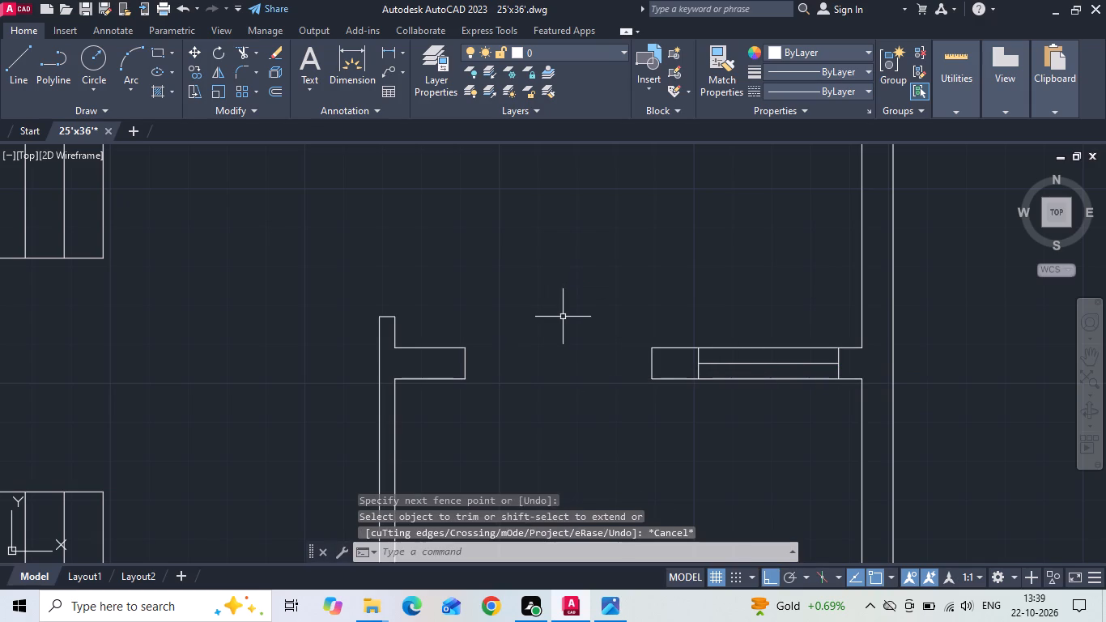
Draw a 2' vertical door leaf line up from the parking-side corner of the main entrance's staircase-side jamb.
{"action": "type", "text": "l"}
{"action": "key", "text": "space"}
{"action": "scroll", "coordinate": [502, 360], "scroll_direction": "up", "scroll_amount": 2}
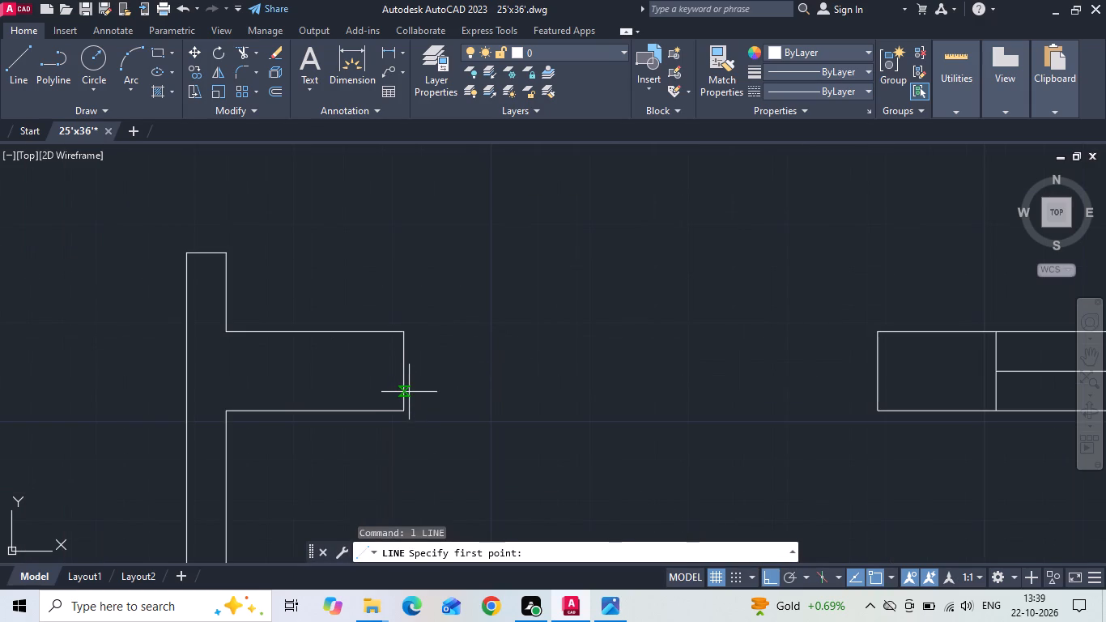
{"action": "left_click_drag", "start_coordinate": [402, 408], "coordinate": [402, 398]}
{"action": "middle_click_drag", "start_coordinate": [410, 298], "coordinate": [411, 331]}
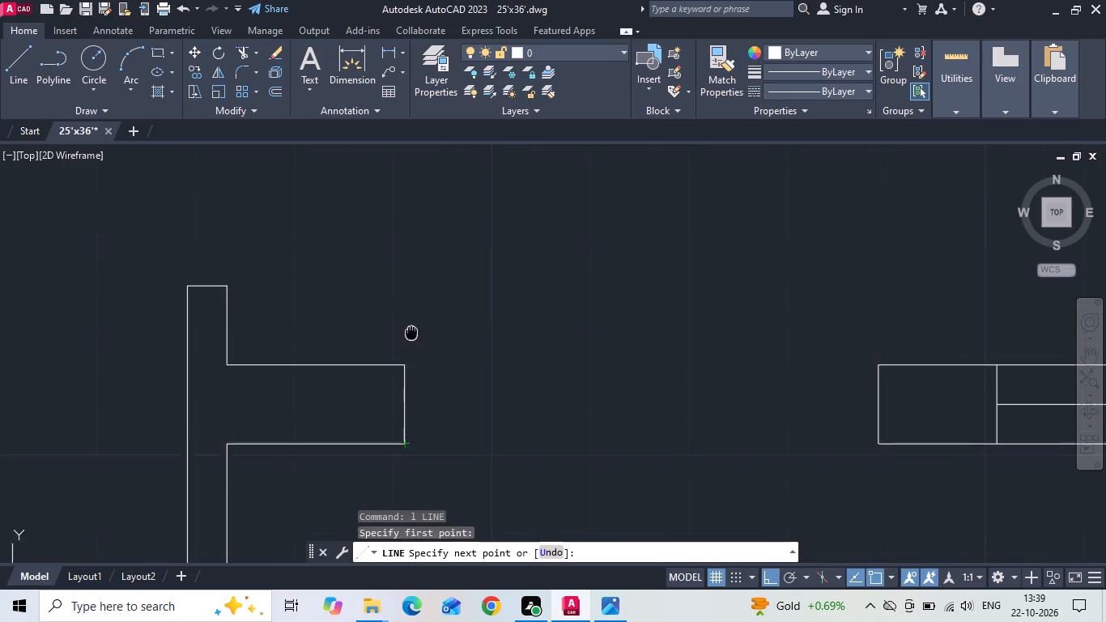
{"action": "scroll", "coordinate": [411, 373], "scroll_direction": "down", "scroll_amount": 1}
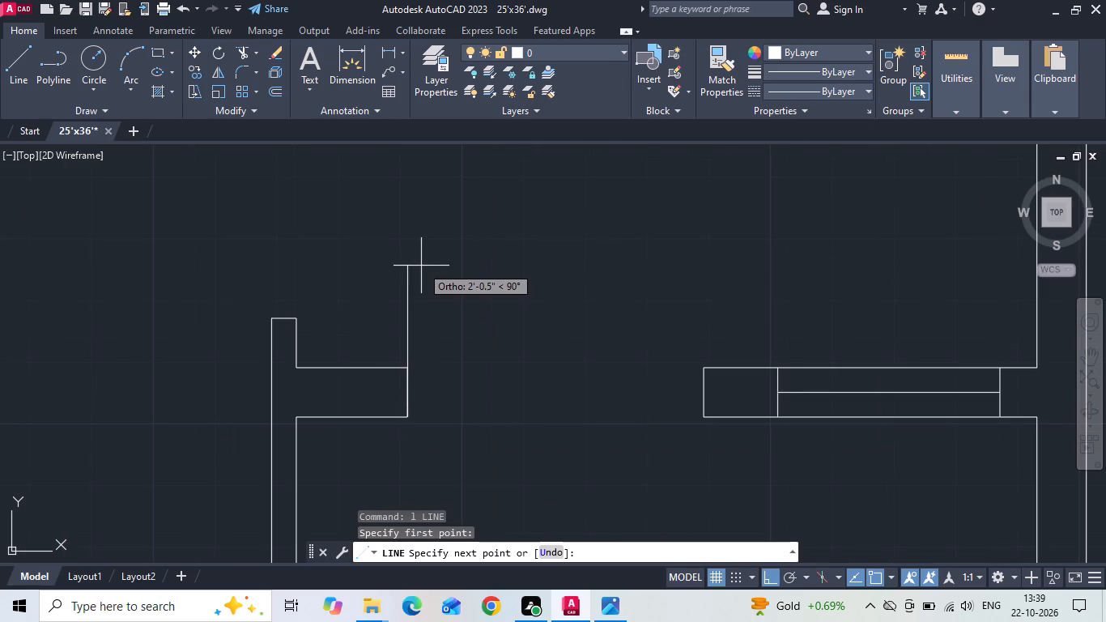
{"action": "type", "text": "2'"}
{"action": "key", "text": "Return"}
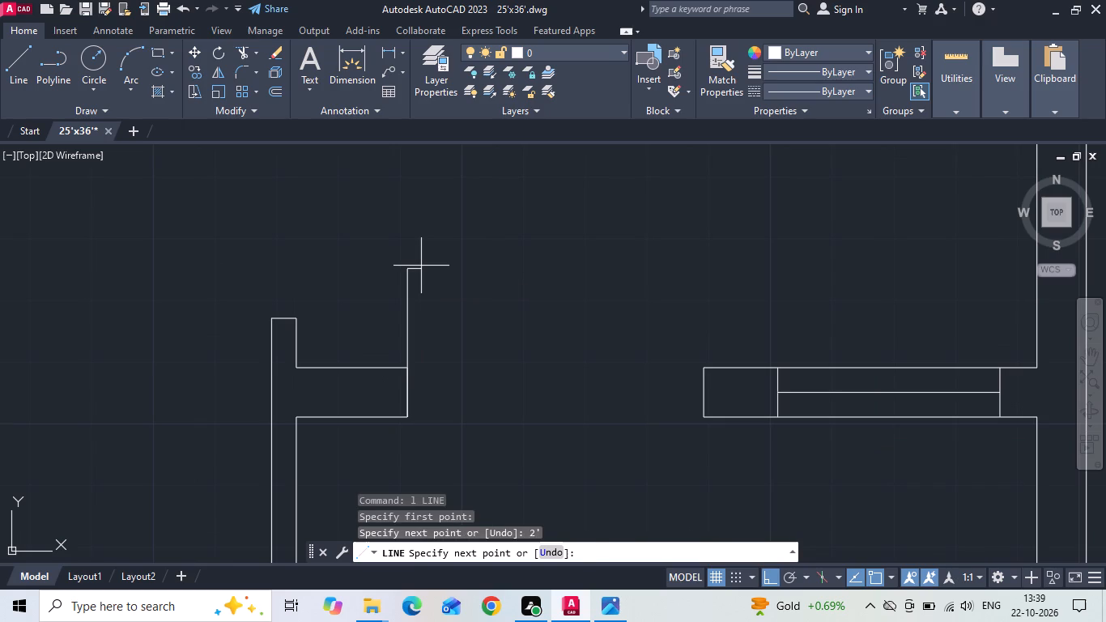
{"action": "key", "text": "Escape"}
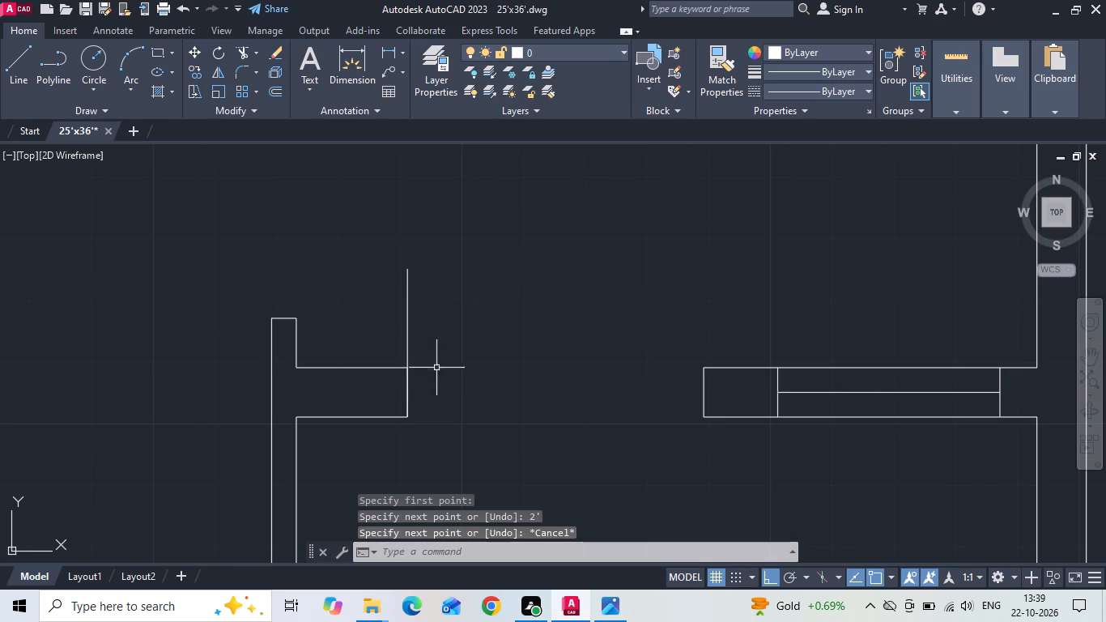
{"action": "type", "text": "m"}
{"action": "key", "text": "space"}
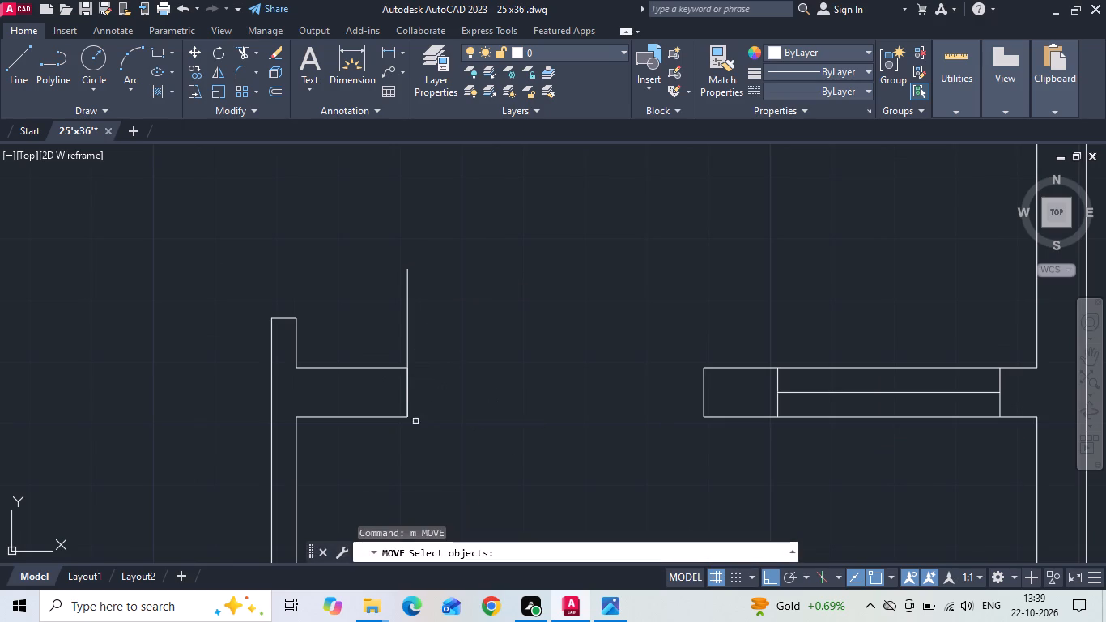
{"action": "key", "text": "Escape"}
Draw a 2' horizontal line from the same jamb corner across the main entrance opening.
{"action": "type", "text": "l"}
{"action": "key", "text": "space"}
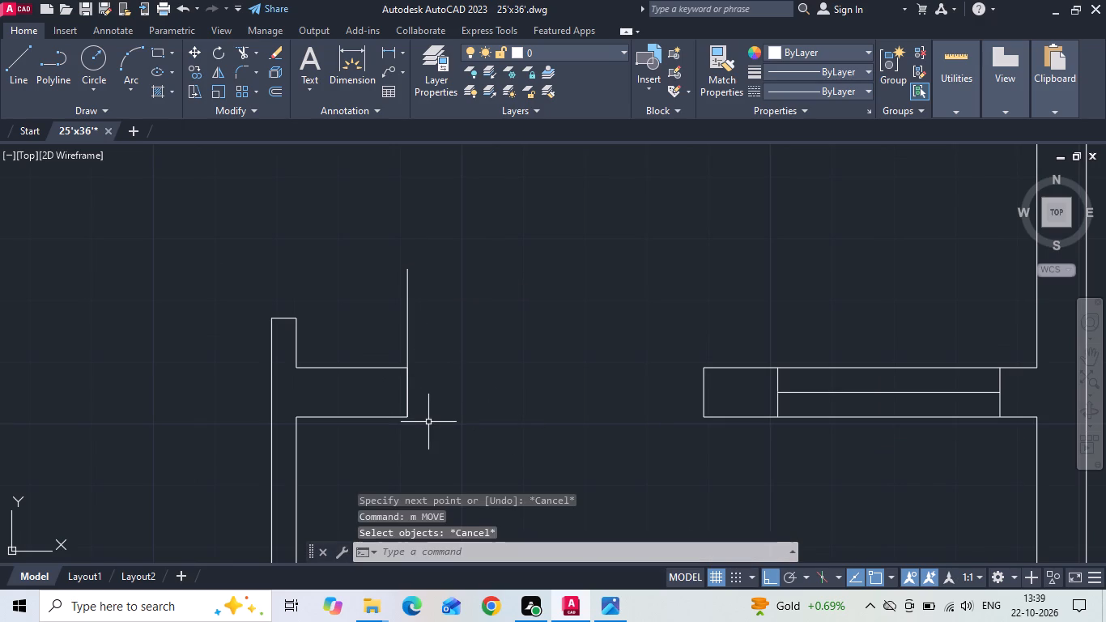
{"action": "left_click_drag", "start_coordinate": [410, 415], "coordinate": [446, 423]}
{"action": "type", "text": "2'"}
{"action": "key", "text": "Return"}
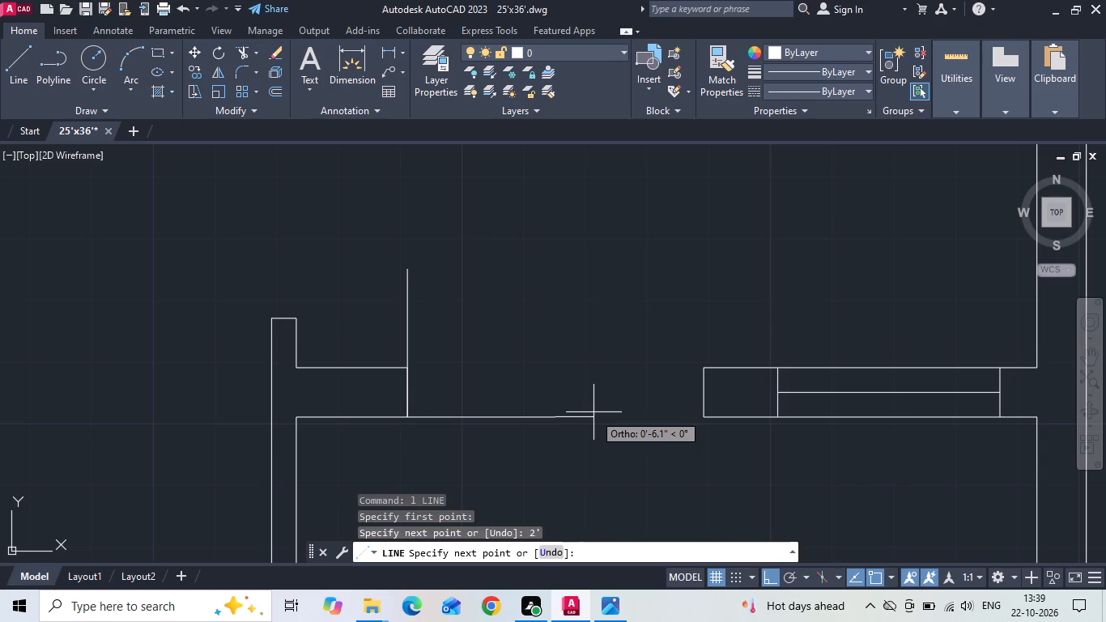
{"action": "key", "text": "Escape"}
Offset the vertical door leaf line 1" towards the opening to give the leaf its thickness.
{"action": "type", "text": "o"}
{"action": "key", "text": "space"}
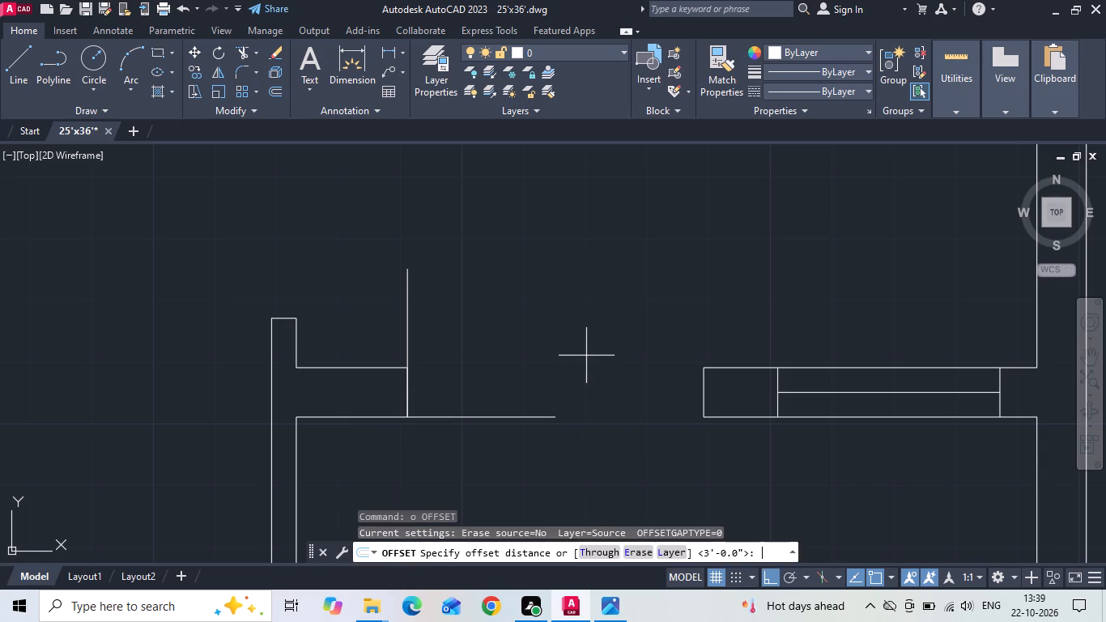
{"action": "key", "text": "1"}
{"action": "key", "text": "space"}
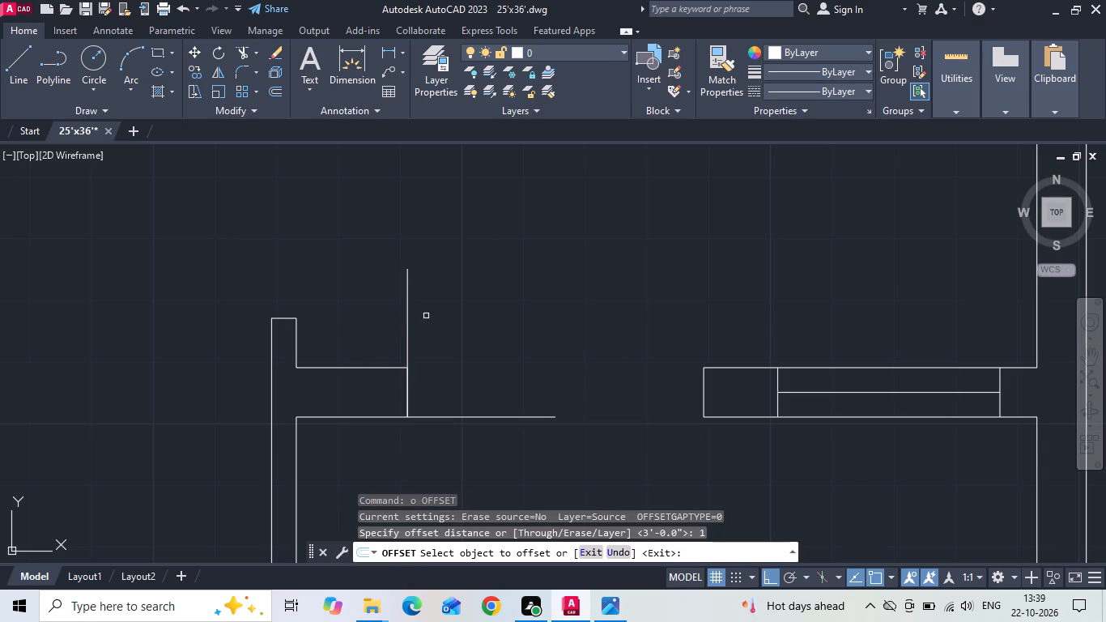
{"action": "left_click_drag", "start_coordinate": [409, 318], "coordinate": [452, 310]}
{"action": "left_click", "coordinate": [518, 297]}
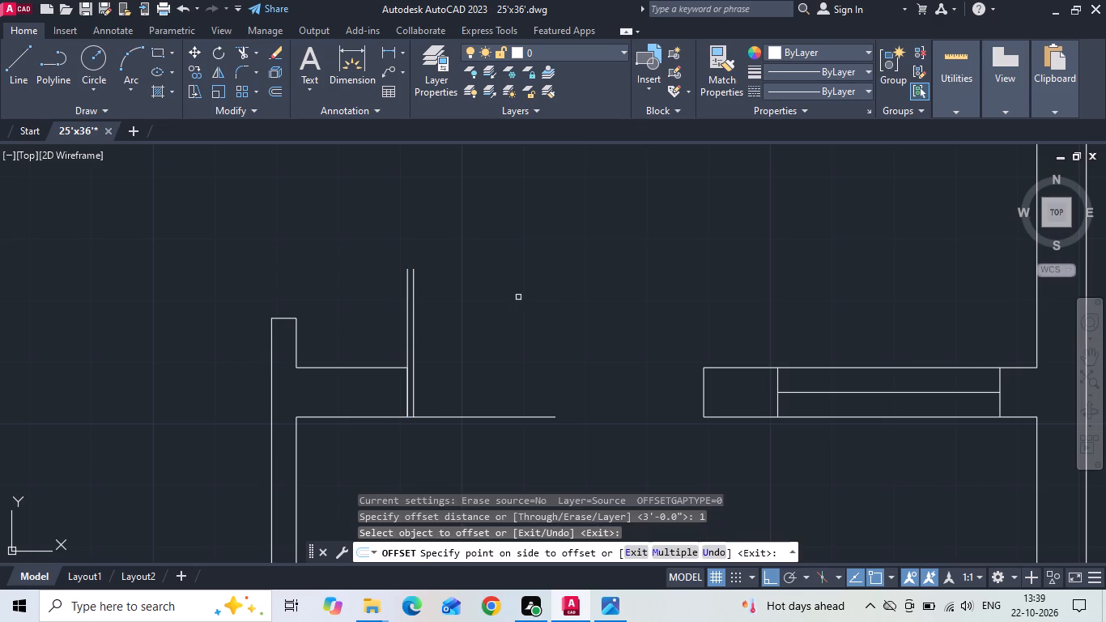
{"action": "key", "text": "Escape"}
Draw the door swing arc from the horizontal line's free end to the leaf's top, centred on the jamb corner.
{"action": "left_click", "coordinate": [140, 93]}
{"action": "left_click", "coordinate": [149, 155]}
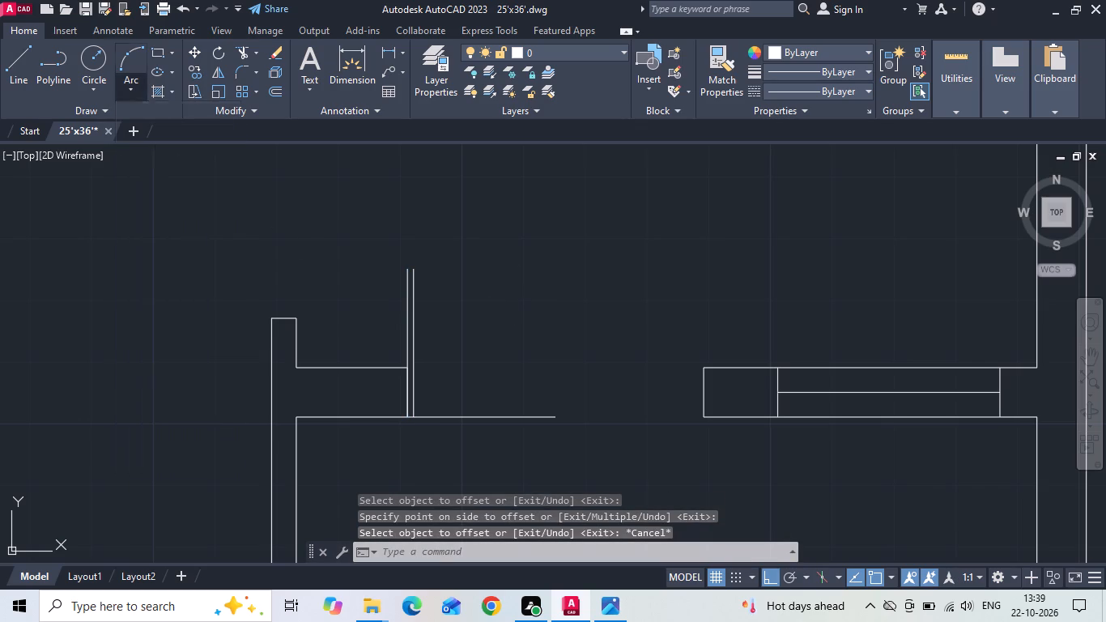
{"action": "left_click", "coordinate": [553, 416]}
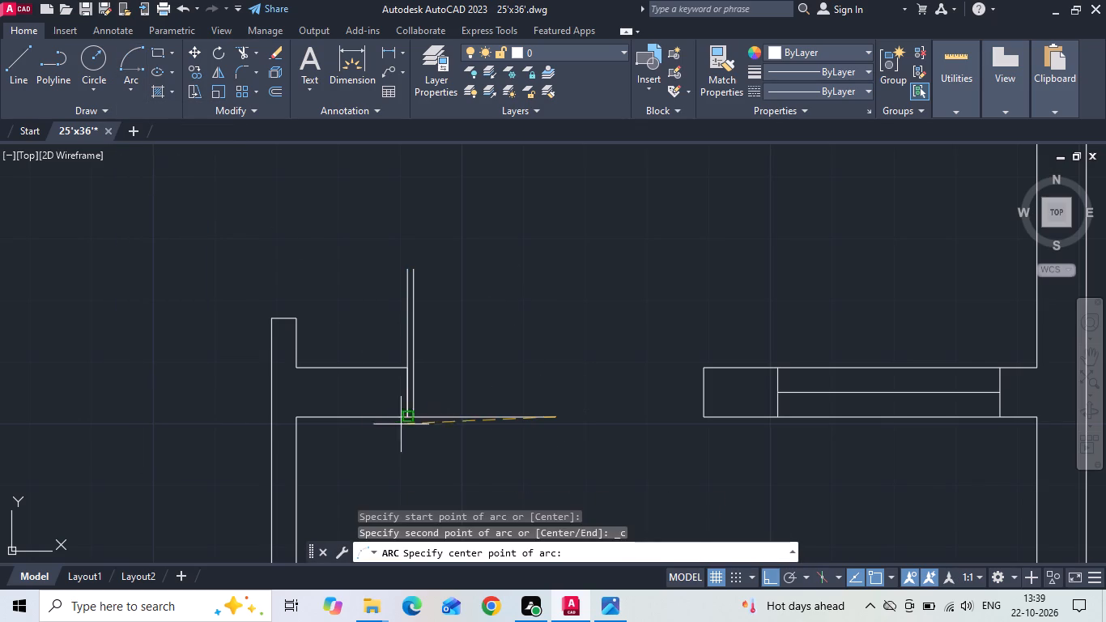
{"action": "left_click", "coordinate": [405, 415]}
{"action": "left_click", "coordinate": [376, 305]}
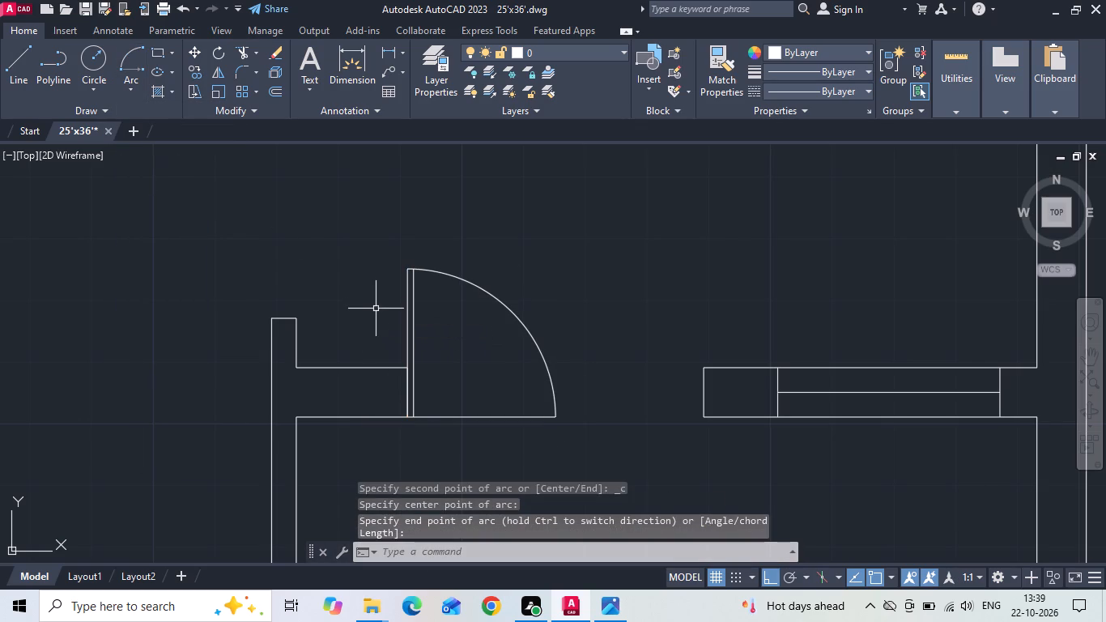
{"action": "key", "text": "Escape"}
Mirror the door leaf, swing arc and horizontal line about the middle of the main entrance, keeping the originals.
{"action": "left_click_drag", "start_coordinate": [552, 269], "coordinate": [525, 277]}
{"action": "left_click", "coordinate": [351, 308]}
{"action": "left_click_drag", "start_coordinate": [453, 394], "coordinate": [457, 420]}
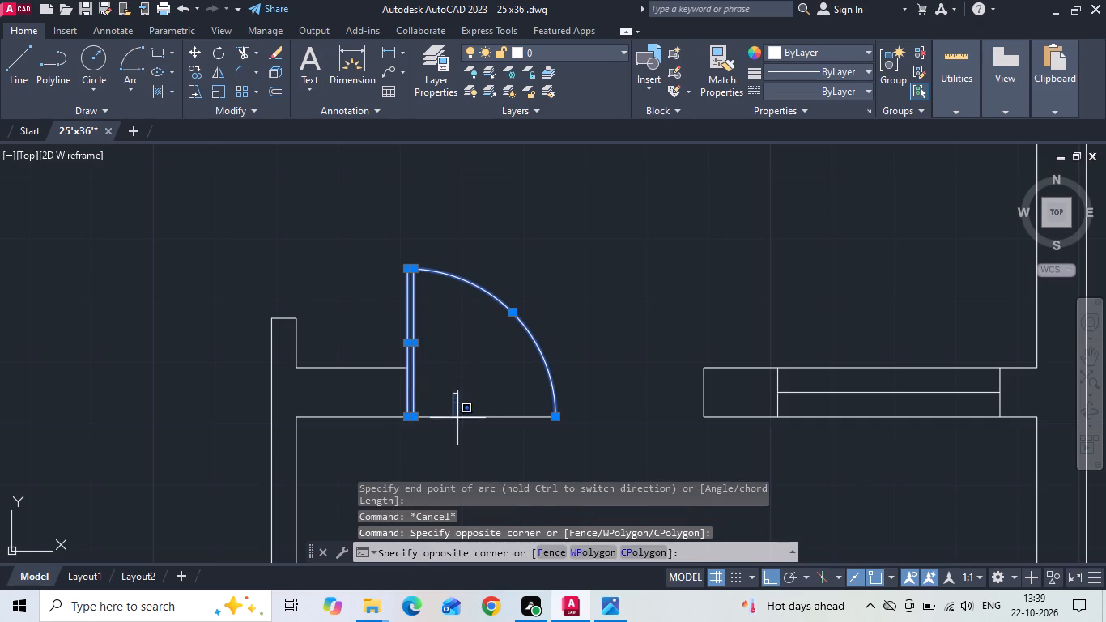
{"action": "left_click", "coordinate": [456, 422]}
{"action": "left_click_drag", "start_coordinate": [455, 431], "coordinate": [458, 445]}
{"action": "left_click", "coordinate": [436, 381]}
{"action": "type", "text": "mi"}
{"action": "key", "text": "space"}
{"action": "left_click", "coordinate": [558, 418]}
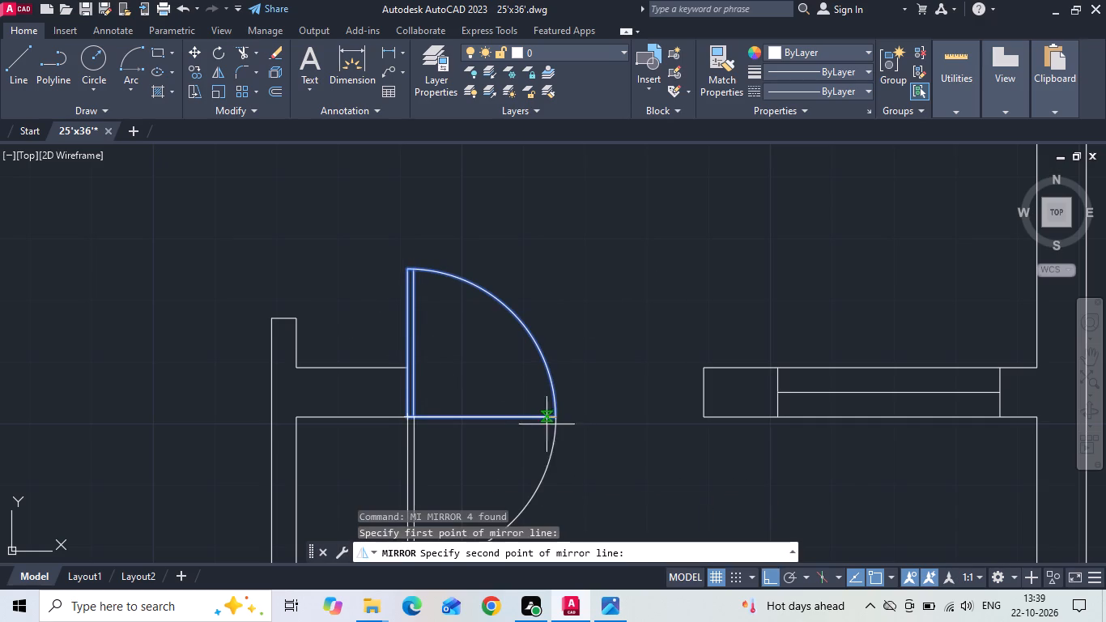
{"action": "left_click", "coordinate": [610, 292]}
{"action": "type", "text": "n"}
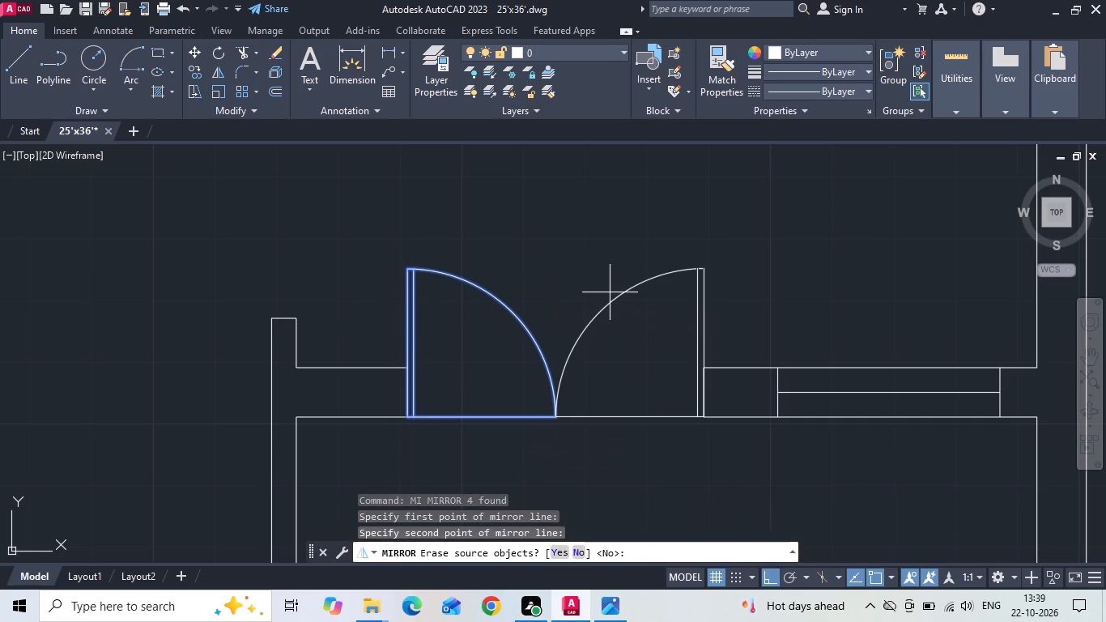
{"action": "key", "text": "space"}
Trim away the horizontal lines crossing the main entrance between the two door leaves.
{"action": "type", "text": "tr"}
{"action": "key", "text": "space"}
{"action": "left_click_drag", "start_coordinate": [631, 367], "coordinate": [631, 393]}
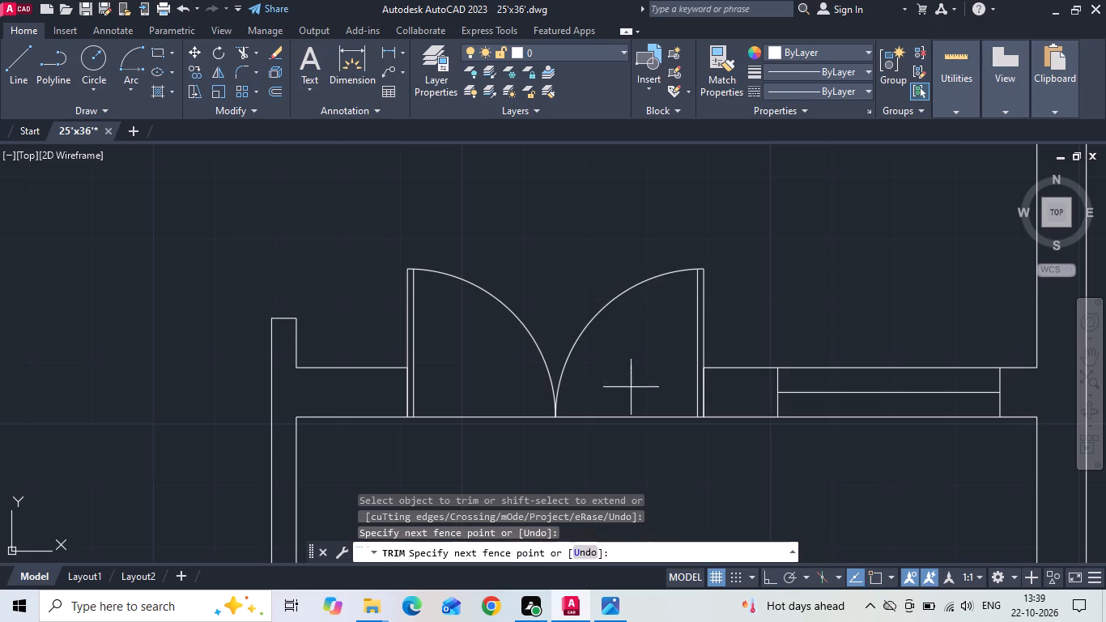
{"action": "left_click_drag", "start_coordinate": [631, 393], "coordinate": [596, 449]}
{"action": "left_click_drag", "start_coordinate": [541, 453], "coordinate": [514, 411]}
{"action": "scroll", "coordinate": [500, 386], "scroll_direction": "down", "scroll_amount": 1}
{"action": "key", "text": "Escape"}
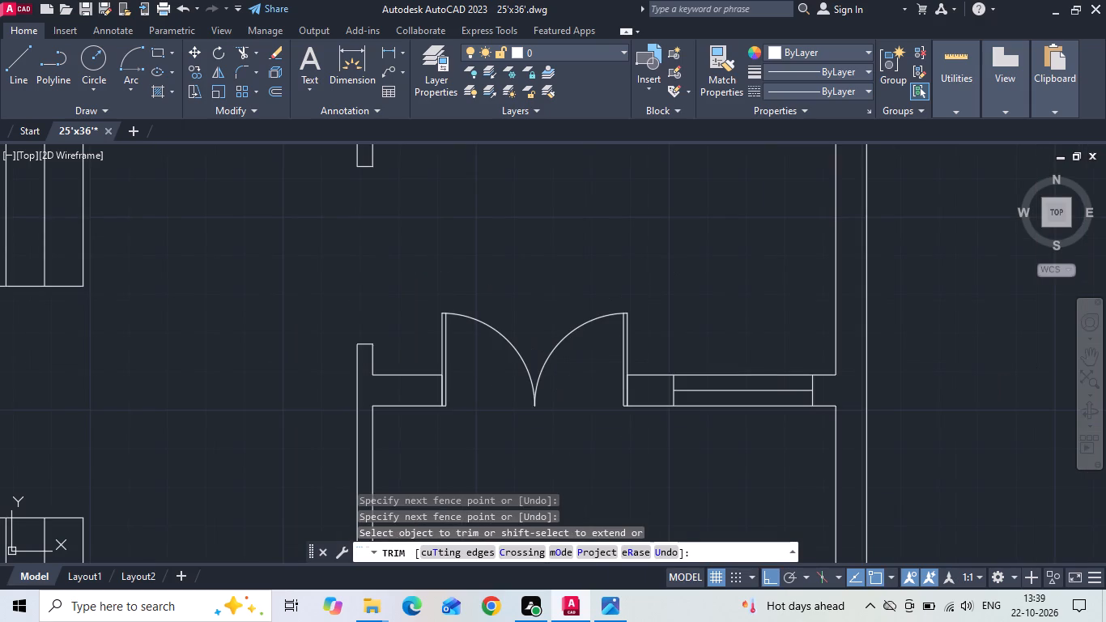
Save the drawing with the main entrance's double door.
{"action": "scroll", "coordinate": [500, 386], "scroll_direction": "down", "scroll_amount": 2}
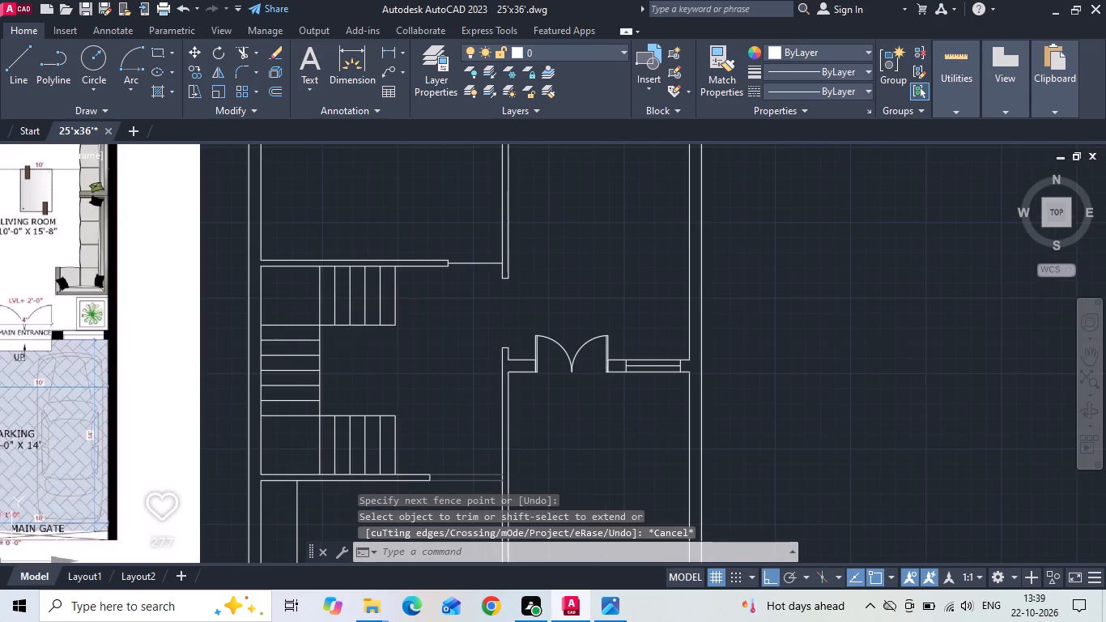
{"action": "scroll", "coordinate": [43, 347], "scroll_direction": "up", "scroll_amount": 2}
{"action": "scroll", "coordinate": [339, 279], "scroll_direction": "down", "scroll_amount": 1}
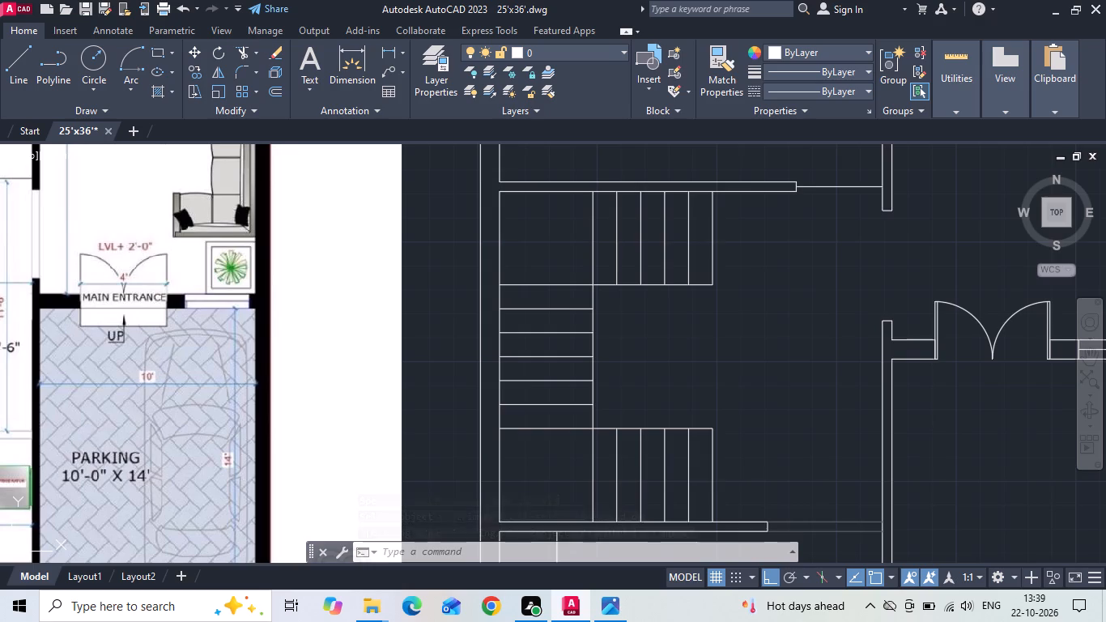
{"action": "scroll", "coordinate": [347, 278], "scroll_direction": "down", "scroll_amount": 1}
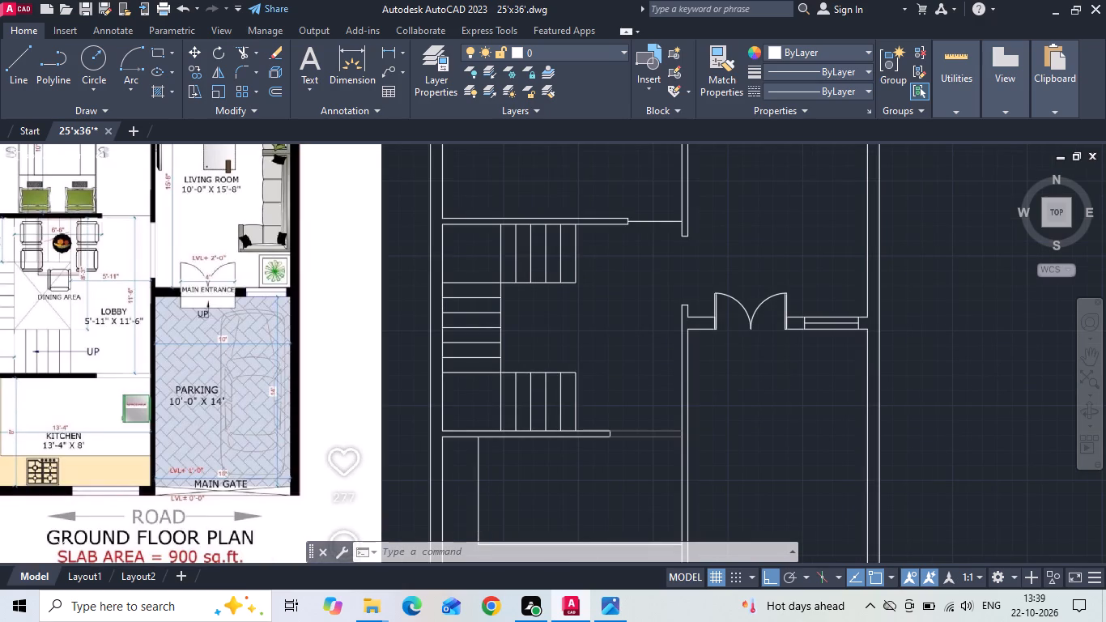
{"action": "key", "text": "Escape"}
{"action": "key", "text": "ctrl+s"}
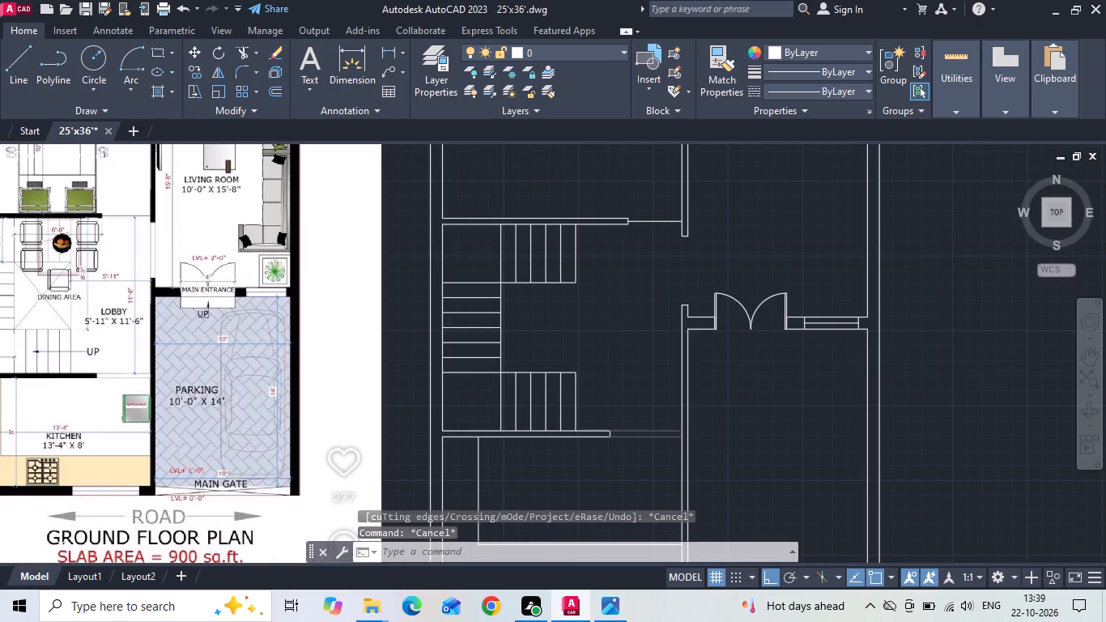
{"action": "key", "text": "ctrl+s"}
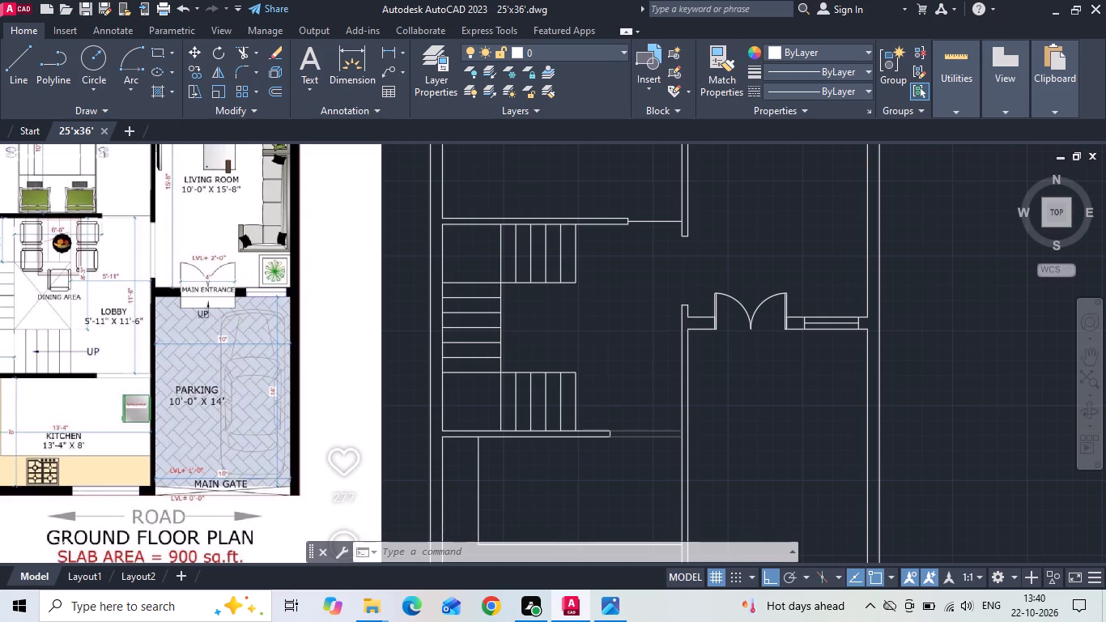
Compare the drawn plan with the reference image, from the kitchen and parking up to the bedroom, living room and toilets.
{"action": "middle_click_drag", "start_coordinate": [603, 383], "coordinate": [606, 370]}
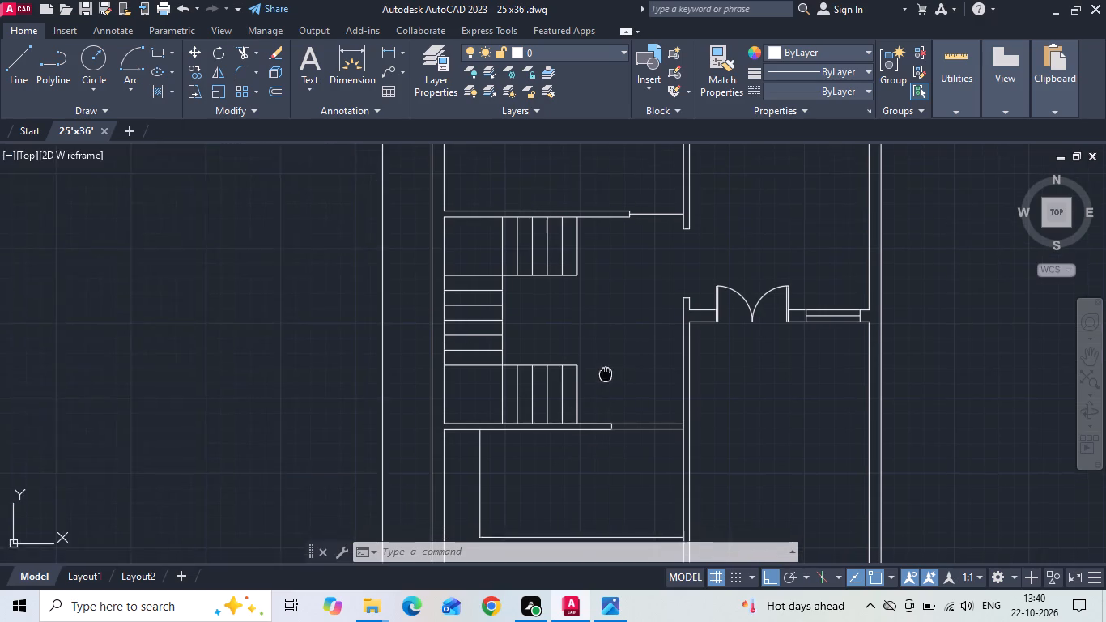
{"action": "middle_click_drag", "start_coordinate": [606, 370], "coordinate": [609, 355]}
{"action": "scroll", "coordinate": [609, 355], "scroll_direction": "down", "scroll_amount": 1}
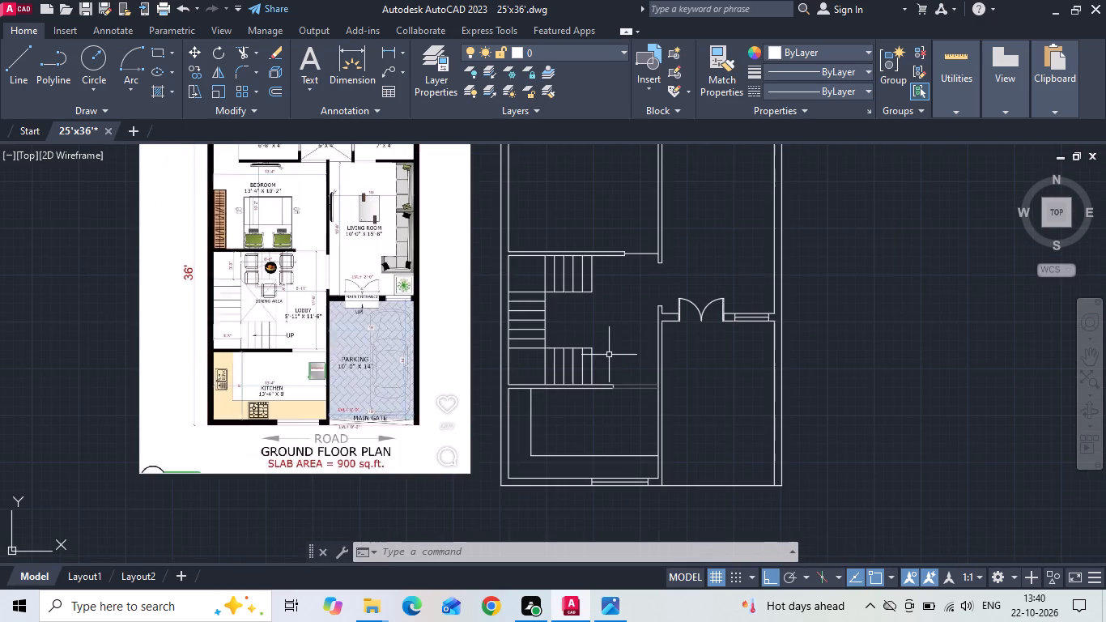
{"action": "scroll", "coordinate": [236, 486], "scroll_direction": "up", "scroll_amount": 1}
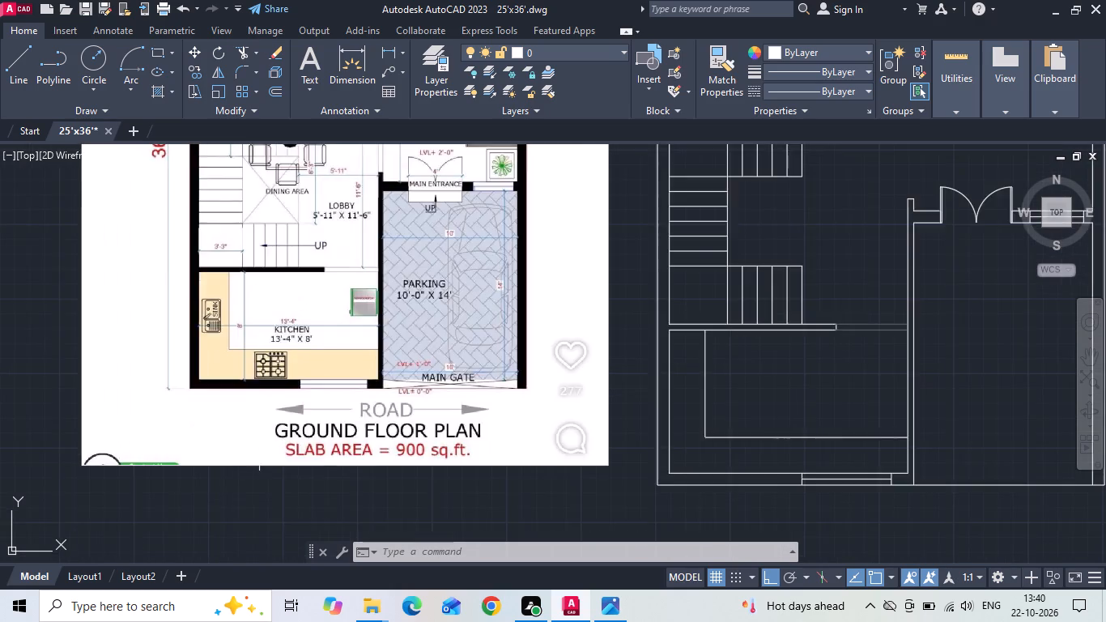
{"action": "scroll", "coordinate": [259, 443], "scroll_direction": "up", "scroll_amount": 1}
{"action": "scroll", "coordinate": [254, 385], "scroll_direction": "down", "scroll_amount": 1}
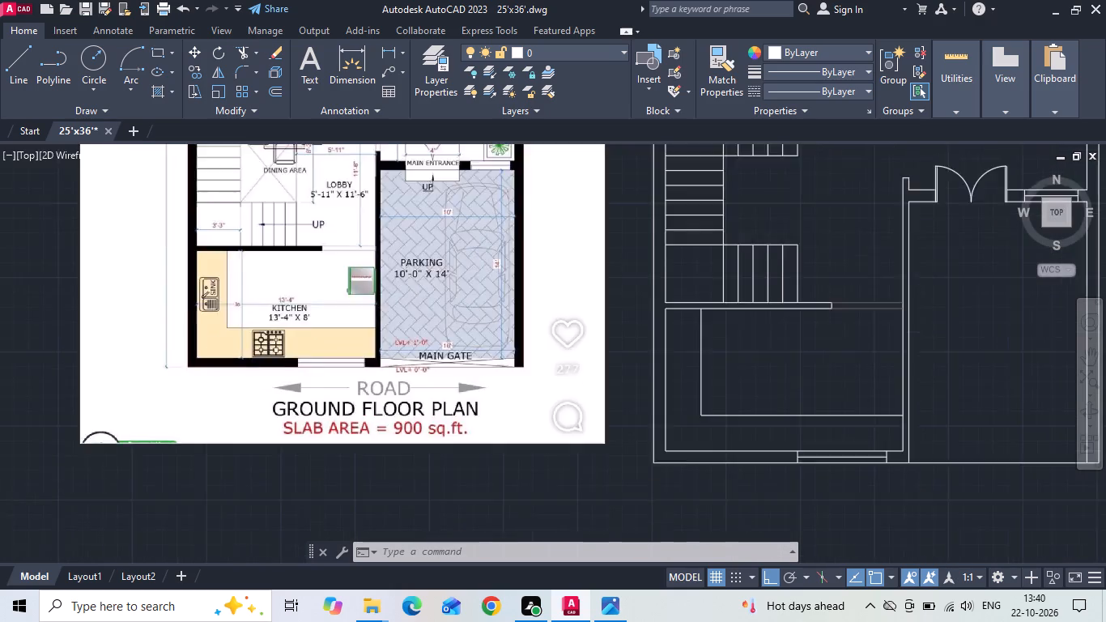
{"action": "scroll", "coordinate": [254, 386], "scroll_direction": "down", "scroll_amount": 2}
{"action": "scroll", "coordinate": [283, 232], "scroll_direction": "up", "scroll_amount": 2}
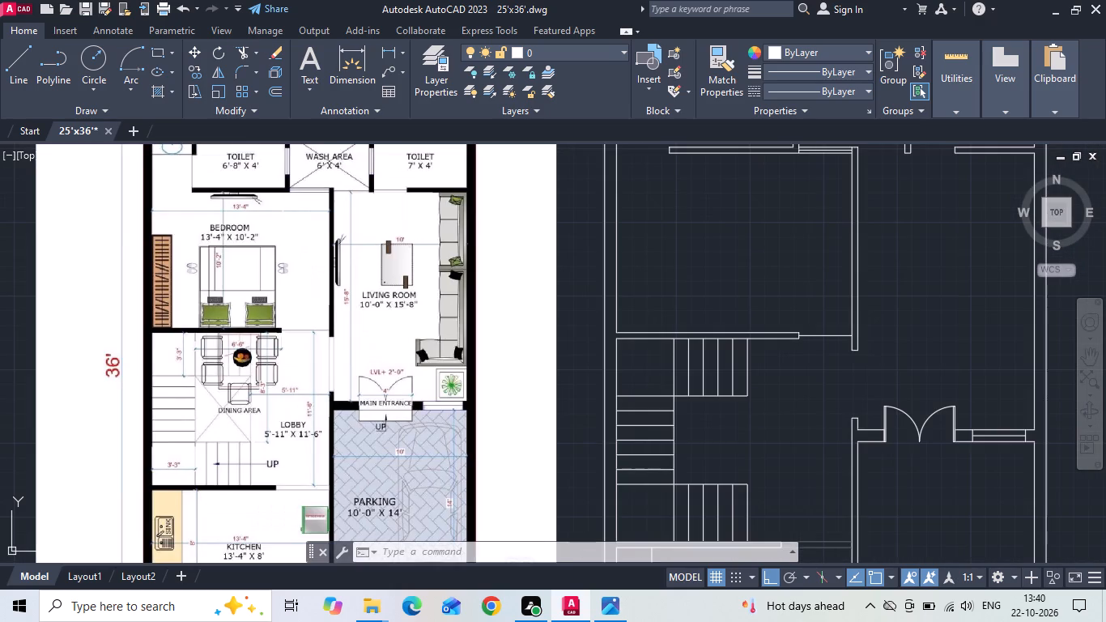
{"action": "middle_click_drag", "start_coordinate": [268, 385], "coordinate": [270, 458]}
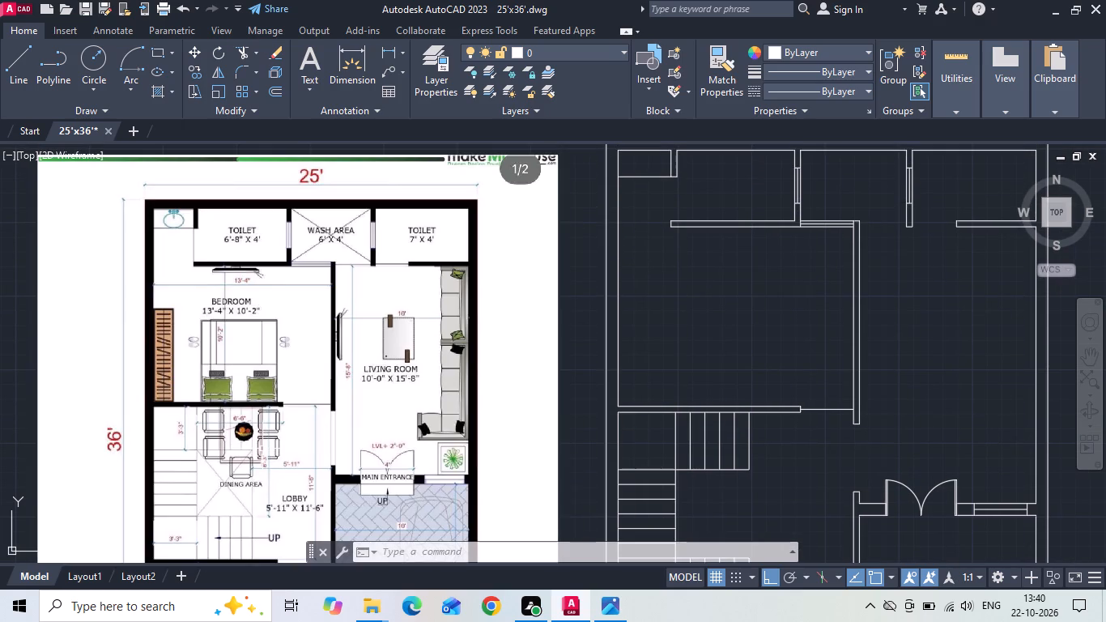
Save the 25'x36' drawing again.
{"action": "key", "text": "ctrl+s"}
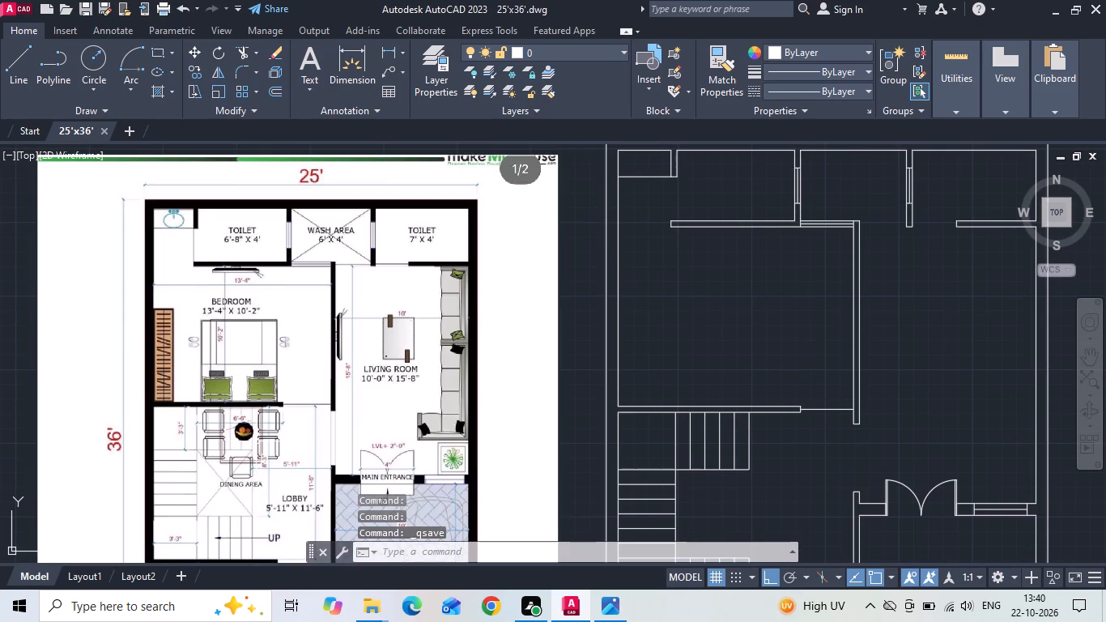
Open the recent drawing 30'x69'6.dwg and bring its floor plans into view.
{"action": "scroll", "coordinate": [297, 287], "scroll_direction": "down", "scroll_amount": 1}
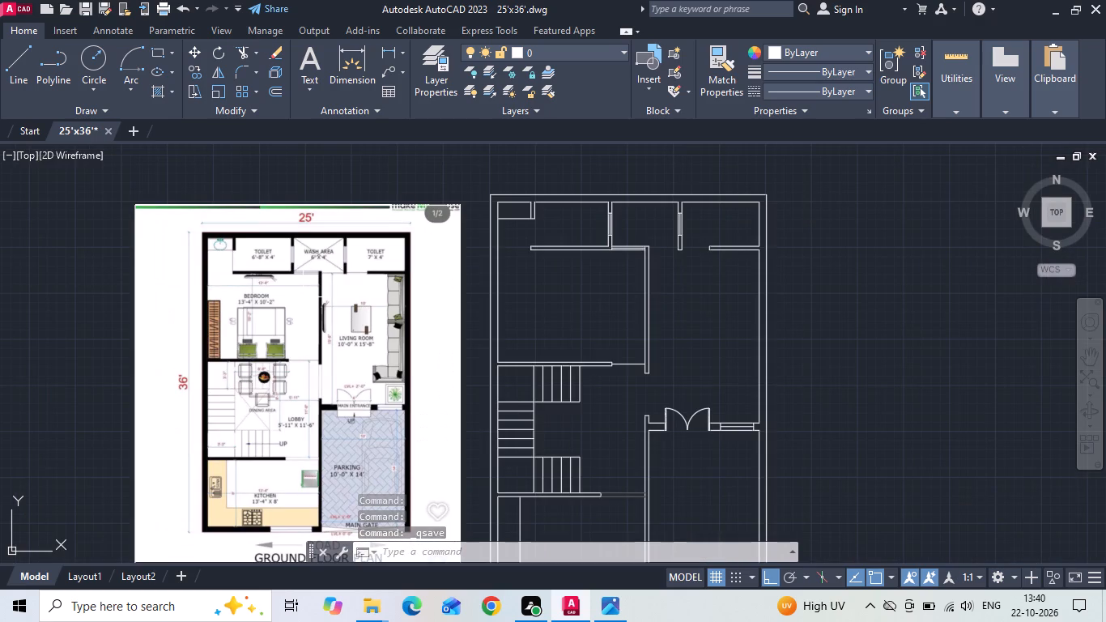
{"action": "left_click", "coordinate": [11, 2]}
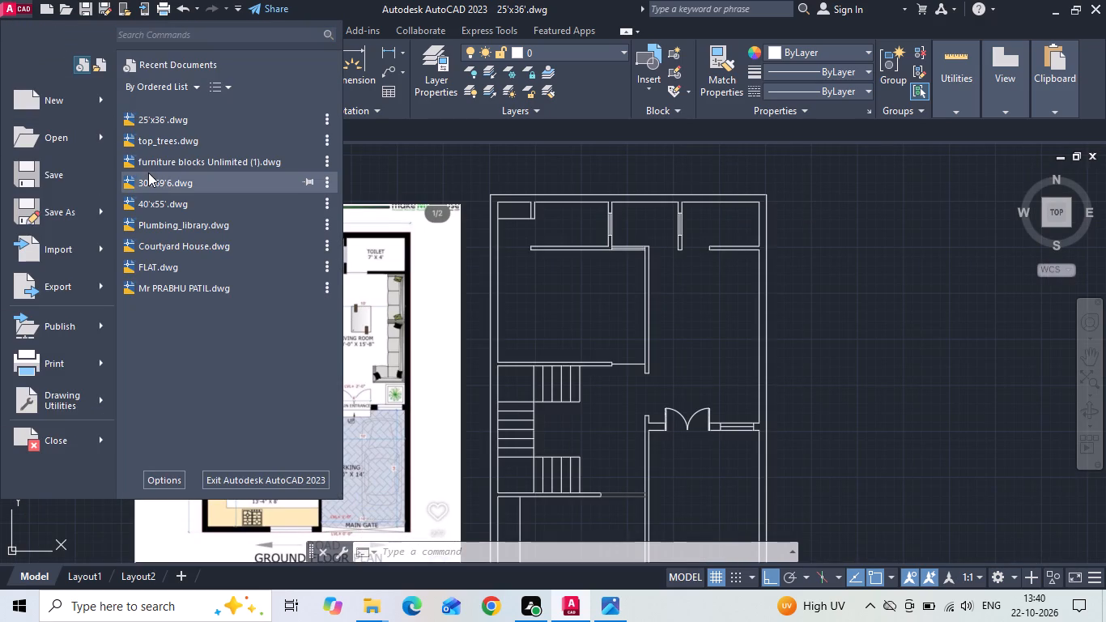
{"action": "left_click", "coordinate": [148, 173]}
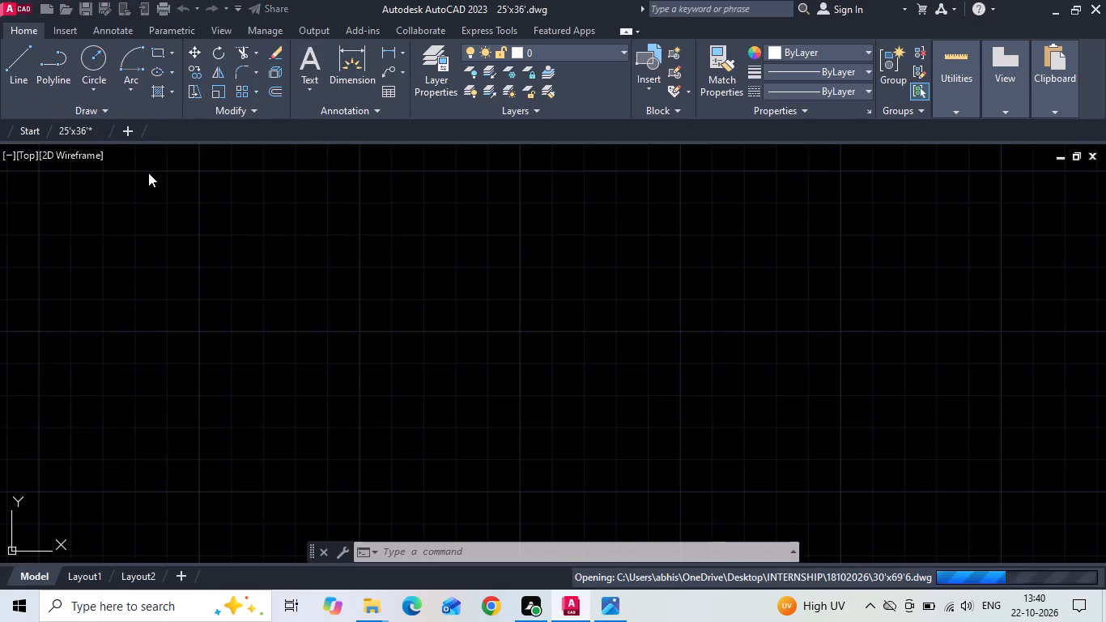
{"action": "scroll", "coordinate": [573, 255], "scroll_direction": "down", "scroll_amount": 5}
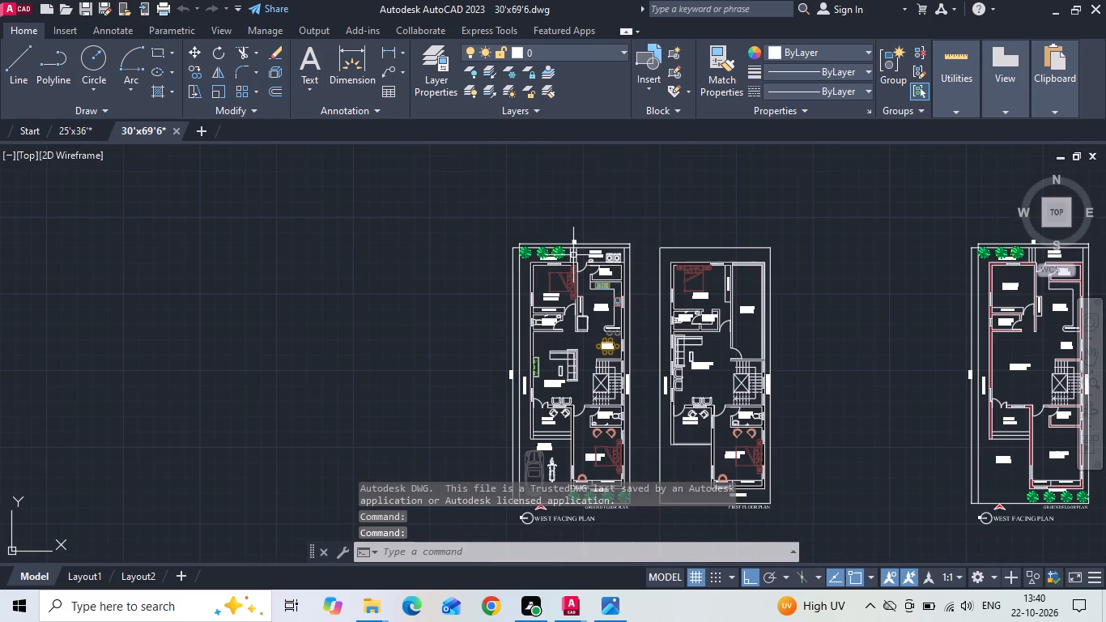
Look over the floor plans in 30'x69'6.dwg, and close that drawing with its changes saved.
{"action": "scroll", "coordinate": [573, 255], "scroll_direction": "down", "scroll_amount": 2}
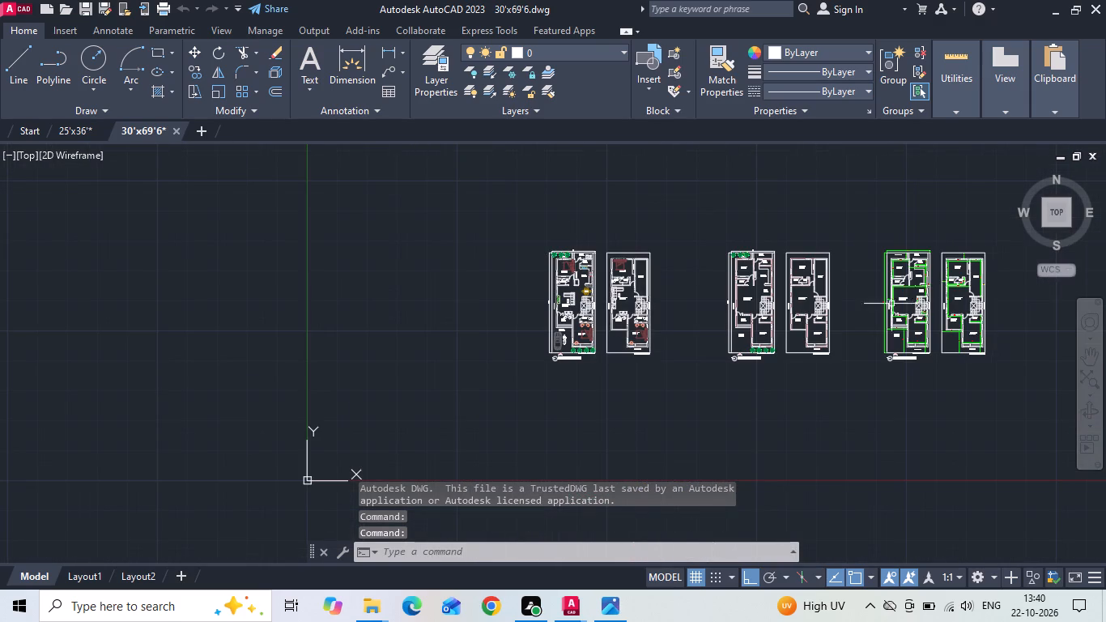
{"action": "scroll", "coordinate": [927, 300], "scroll_direction": "up", "scroll_amount": 3}
{"action": "scroll", "coordinate": [644, 369], "scroll_direction": "down", "scroll_amount": 1}
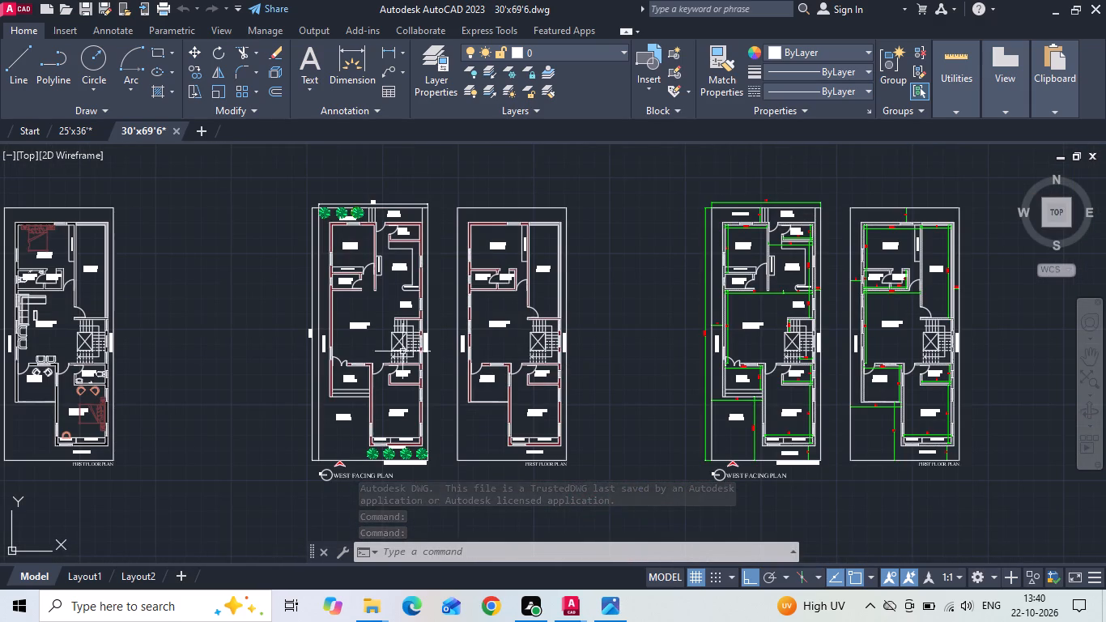
{"action": "middle_click_drag", "start_coordinate": [208, 349], "coordinate": [508, 355]}
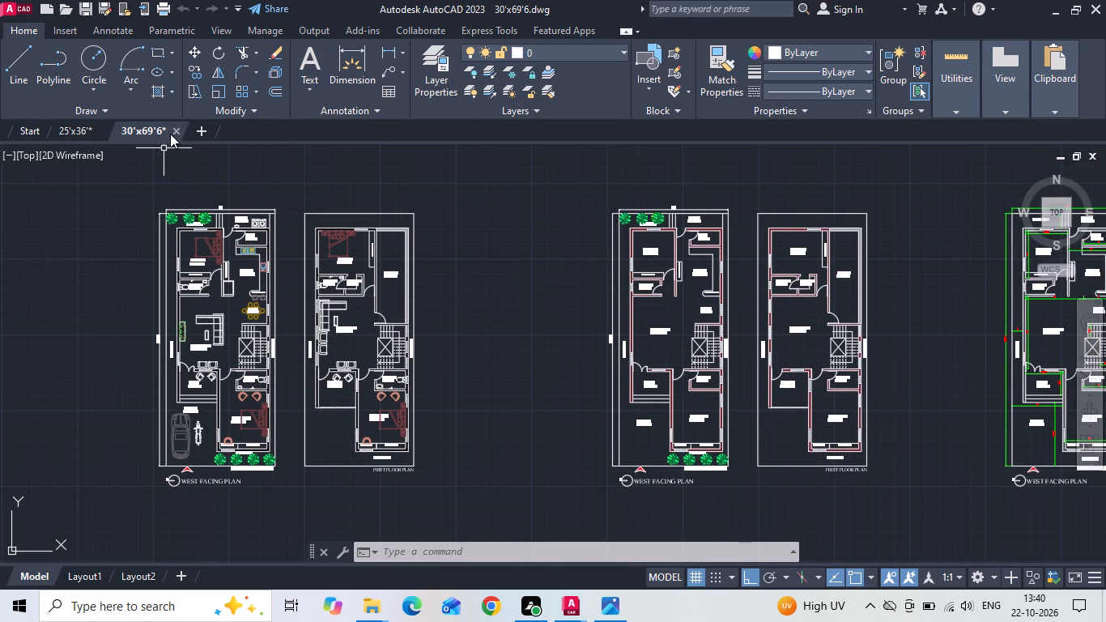
{"action": "left_click", "coordinate": [175, 128]}
{"action": "left_click", "coordinate": [529, 339]}
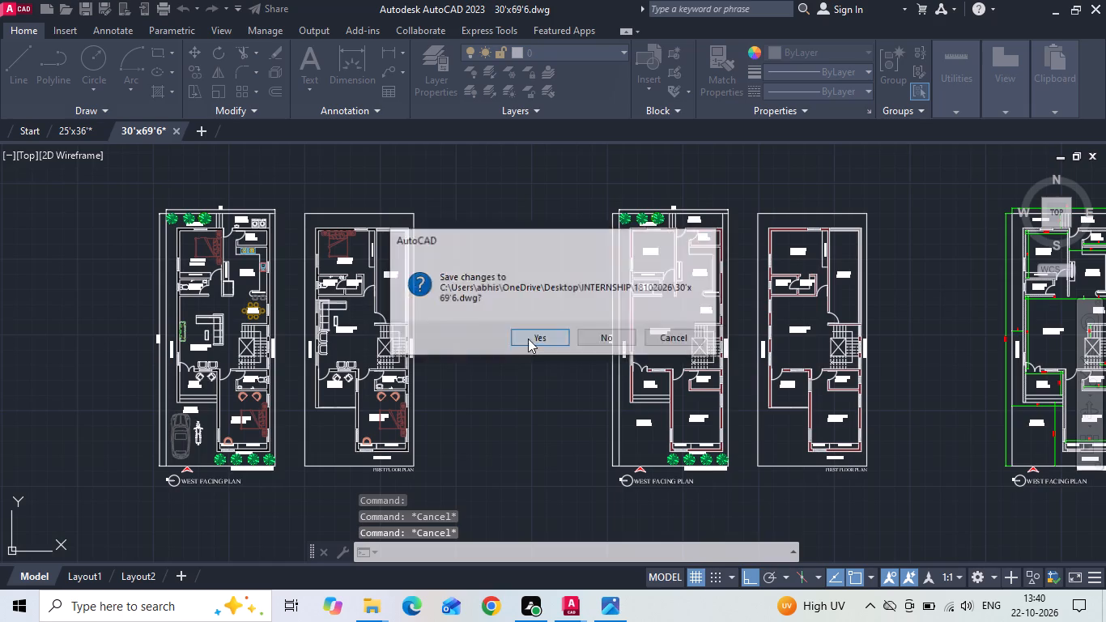
Open the drawing 46x49 from the 16102026 folder inside INTERNSHIP.
{"action": "left_click", "coordinate": [0, 6]}
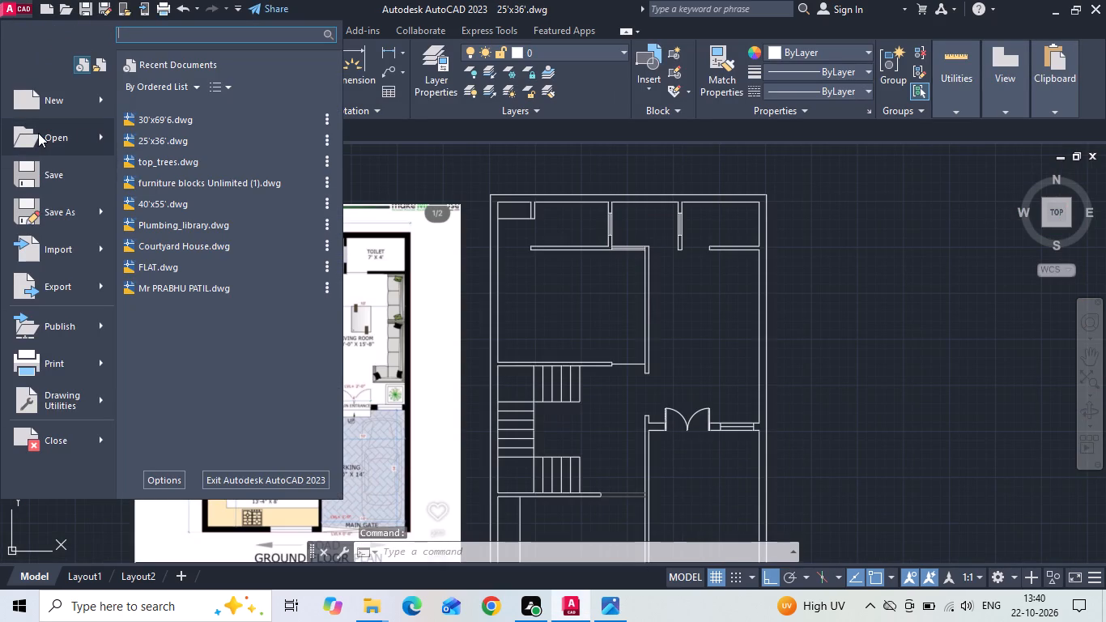
{"action": "left_click", "coordinate": [193, 114]}
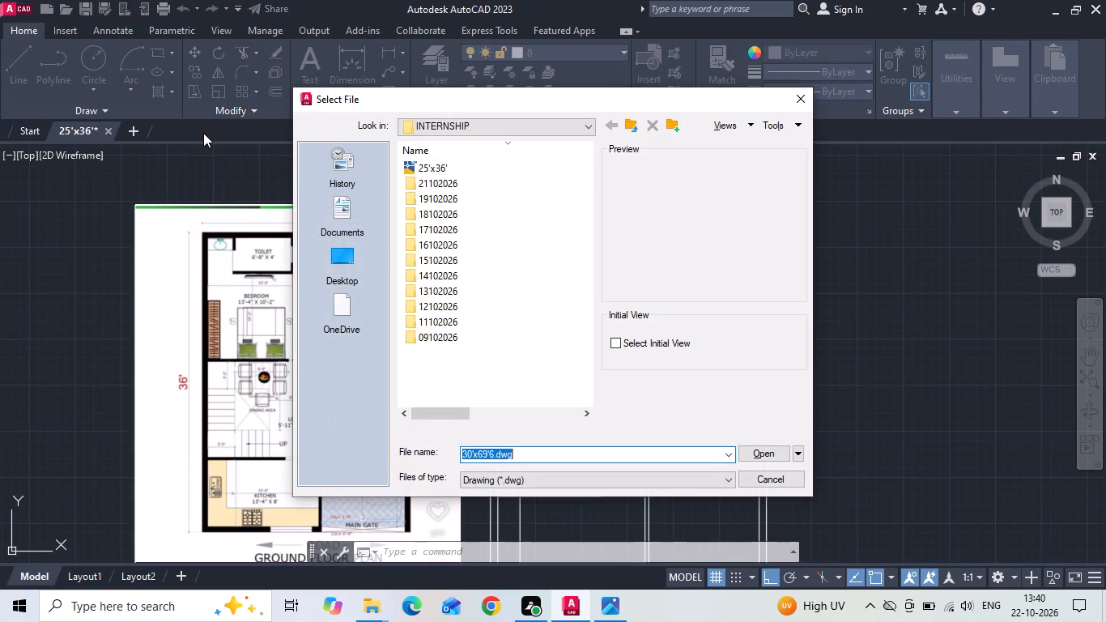
{"action": "double_click", "coordinate": [434, 241]}
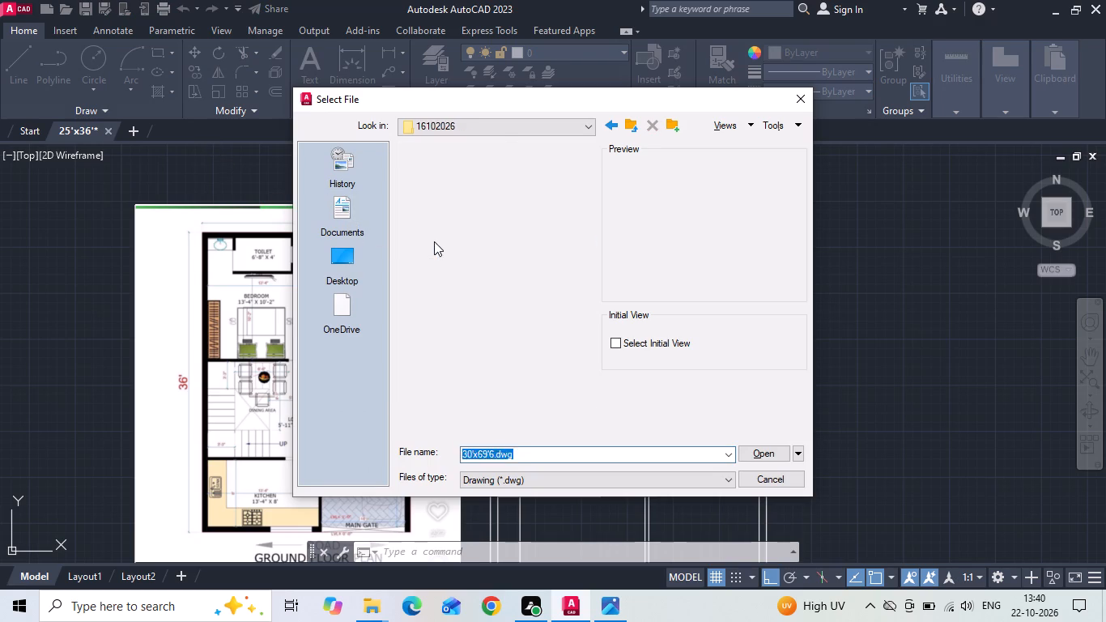
{"action": "left_click", "coordinate": [440, 200]}
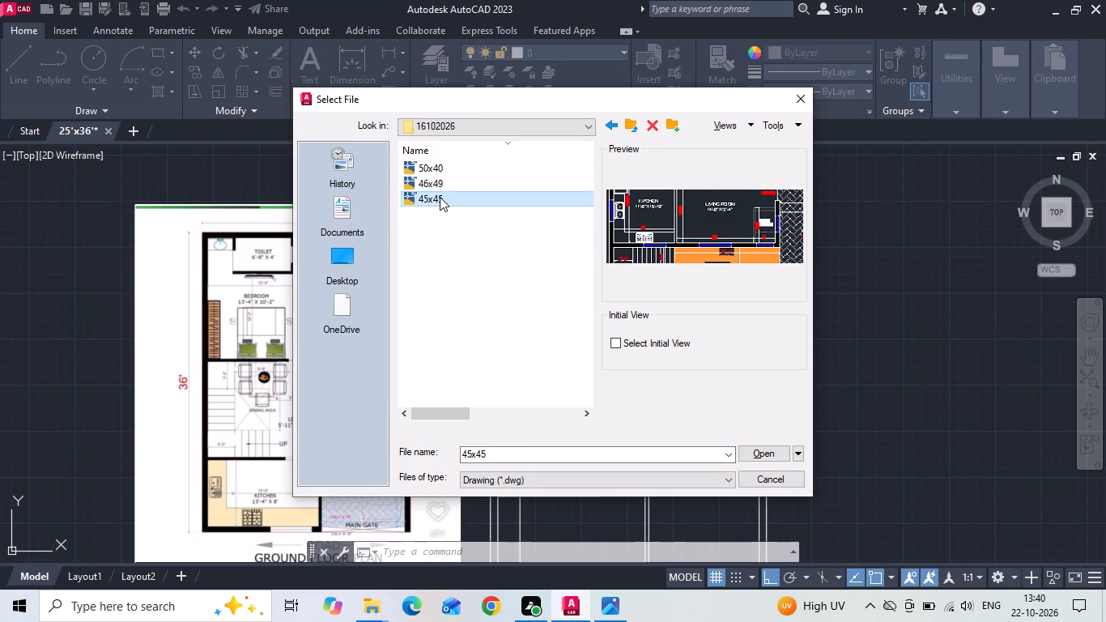
{"action": "left_click", "coordinate": [440, 184]}
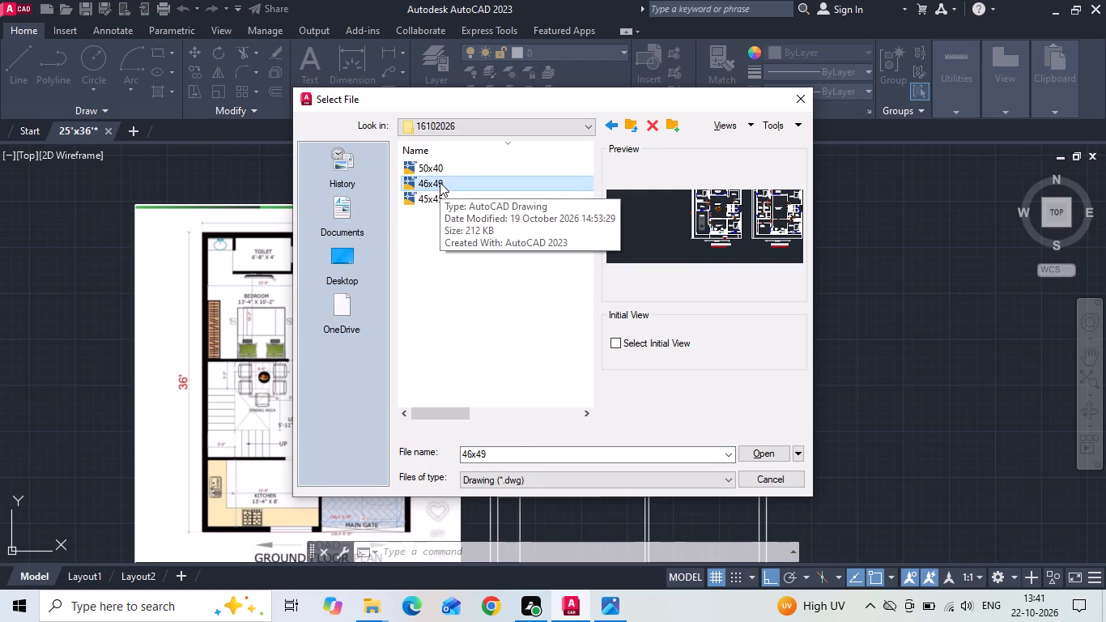
{"action": "left_click", "coordinate": [754, 453]}
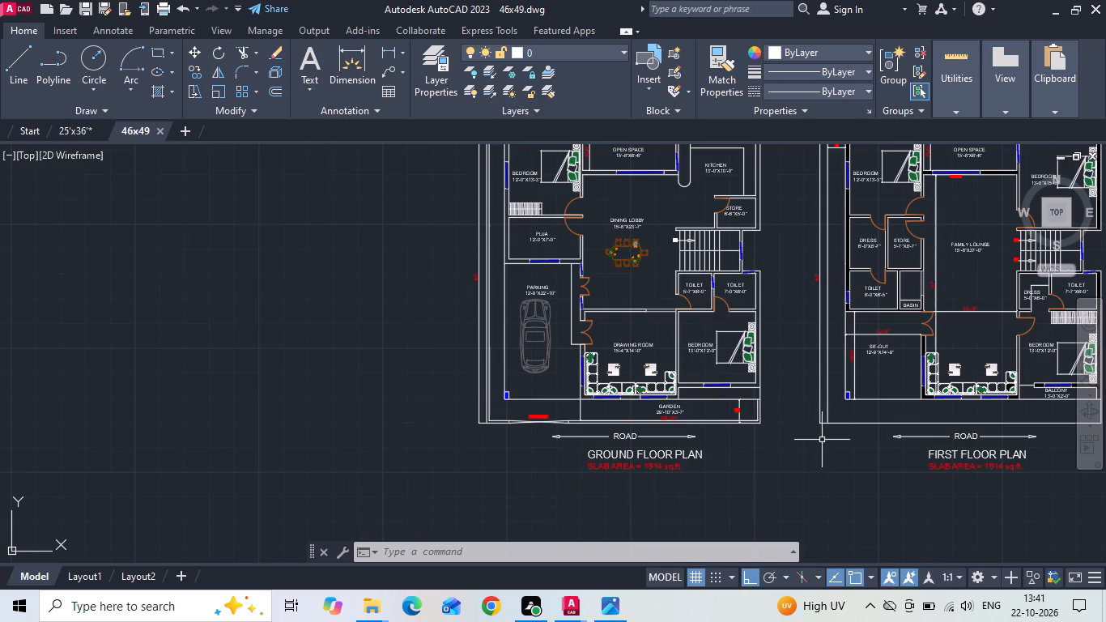
Copy the L-shaped sofa beside the bedroom wall and its centre table from 46x49's drawing room into the 25'x36' living room.
{"action": "scroll", "coordinate": [696, 367], "scroll_direction": "up", "scroll_amount": 2}
{"action": "scroll", "coordinate": [593, 408], "scroll_direction": "up", "scroll_amount": 1}
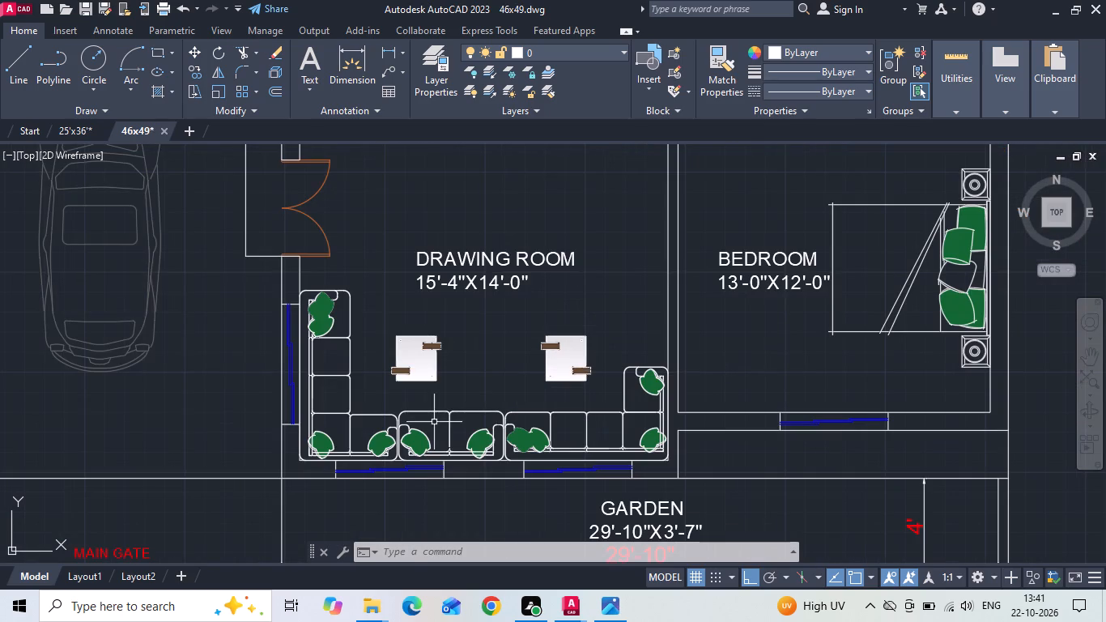
{"action": "left_click", "coordinate": [433, 422]}
{"action": "key", "text": "Escape"}
{"action": "left_click_drag", "start_coordinate": [636, 329], "coordinate": [632, 371]}
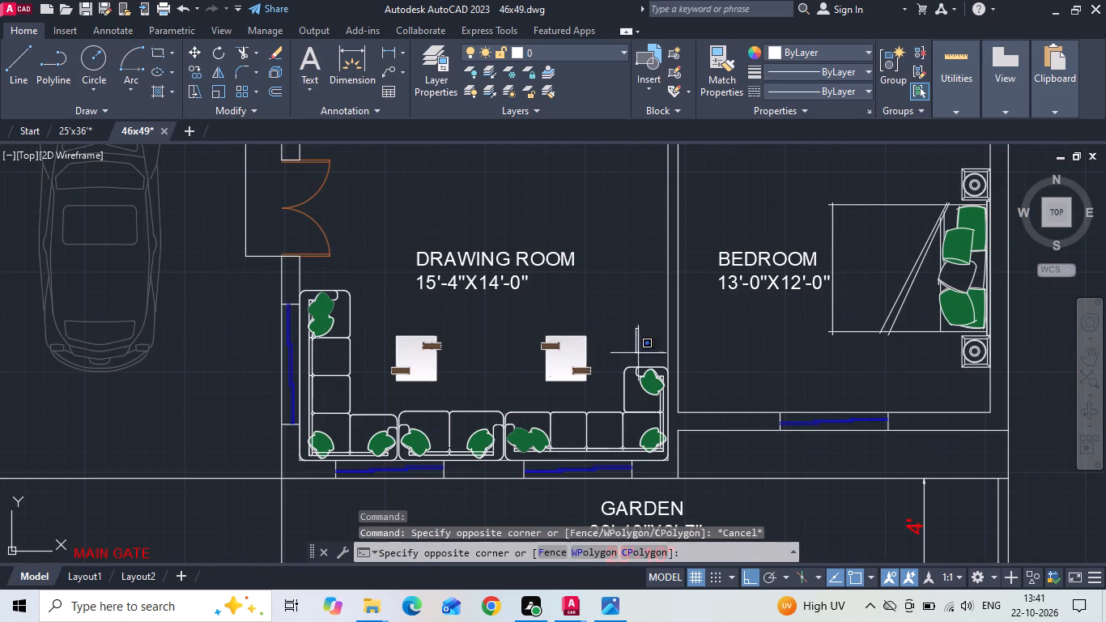
{"action": "left_click_drag", "start_coordinate": [632, 371], "coordinate": [627, 384]}
{"action": "left_click", "coordinate": [545, 437]}
{"action": "key", "text": "ctrl+c"}
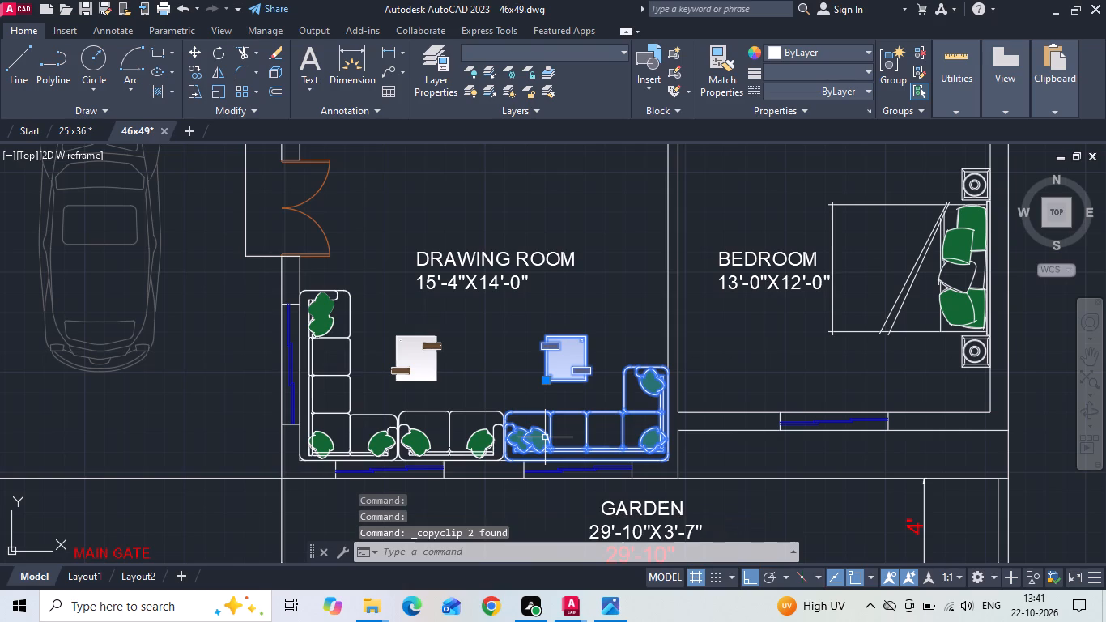
{"action": "left_click", "coordinate": [70, 127]}
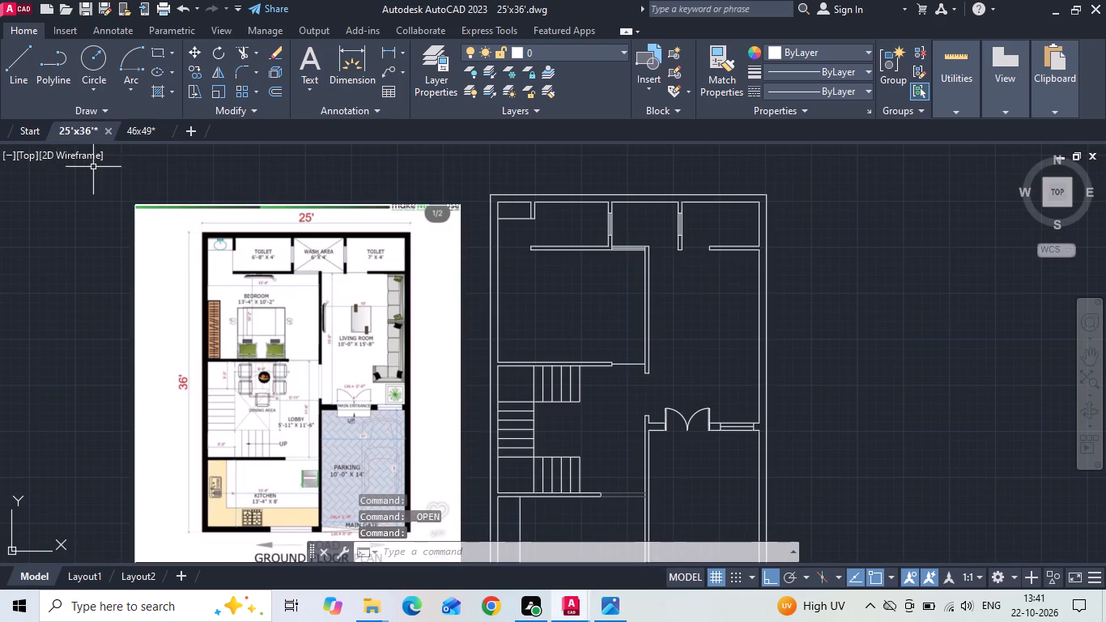
{"action": "key", "text": "ctrl+v"}
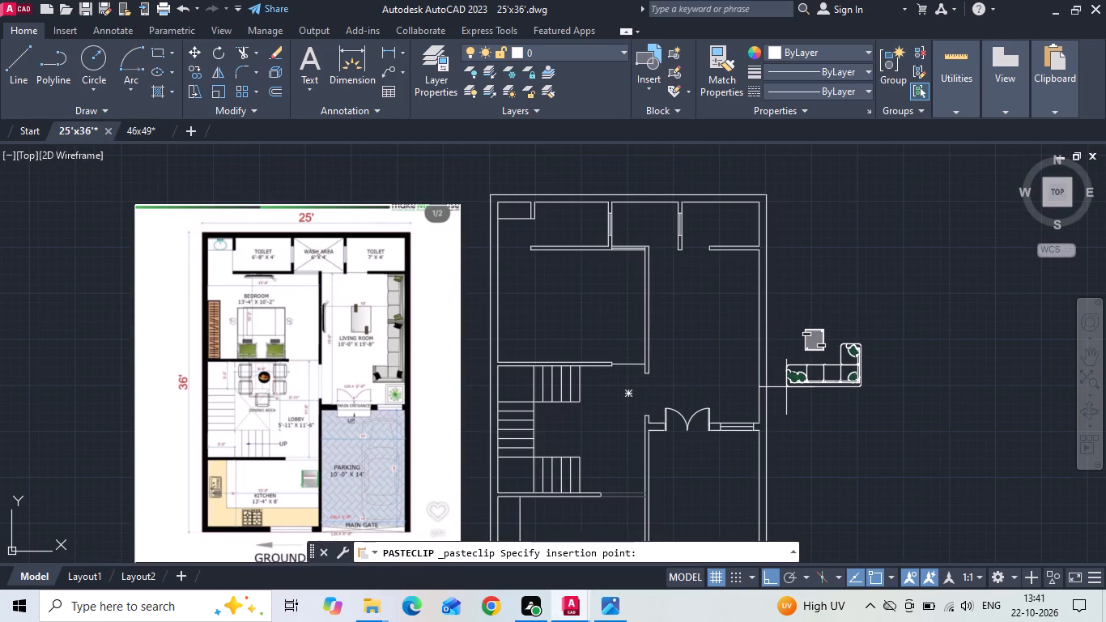
{"action": "scroll", "coordinate": [786, 387], "scroll_direction": "up", "scroll_amount": 1}
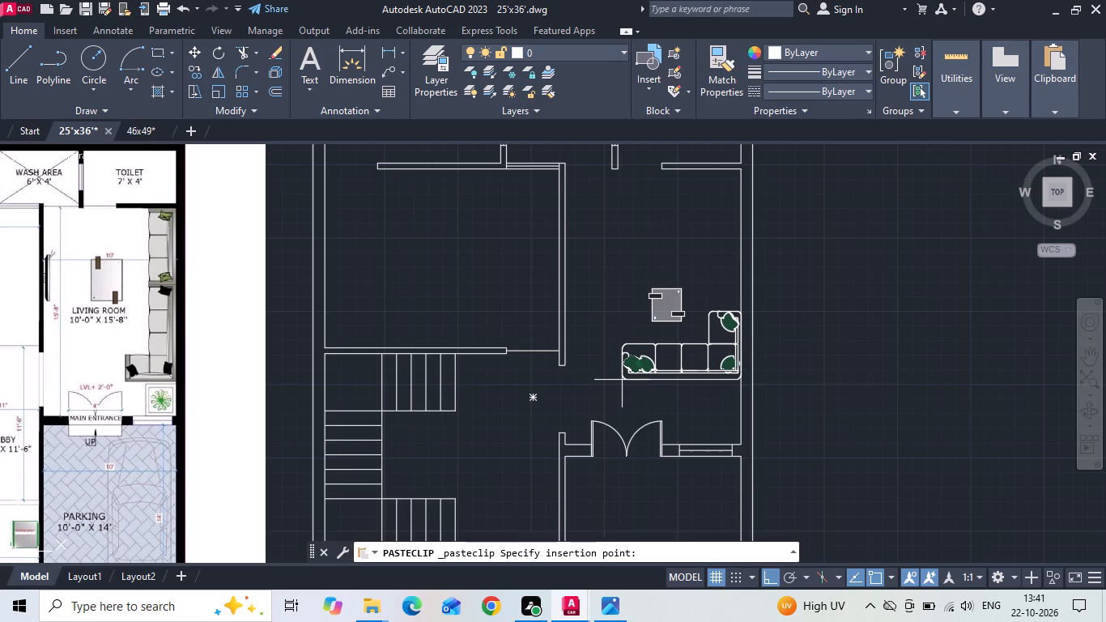
{"action": "left_click", "coordinate": [622, 380]}
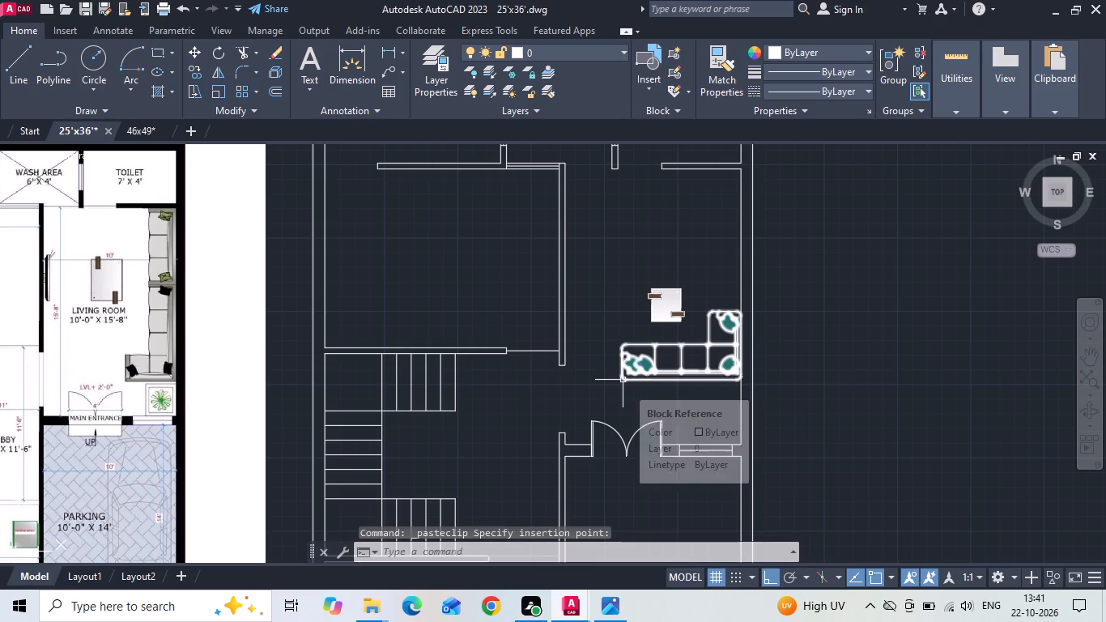
{"action": "key", "text": "Escape"}
Rotate the pasted L-shaped sofa by 180° in the living room.
{"action": "left_click", "coordinate": [704, 369]}
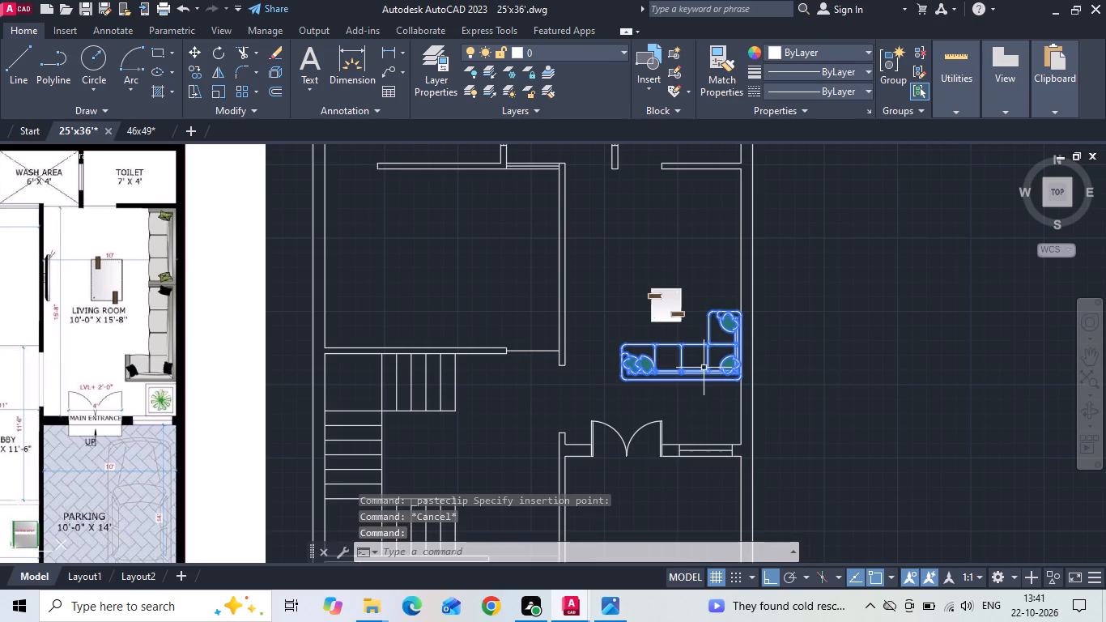
{"action": "right_click", "coordinate": [650, 347]}
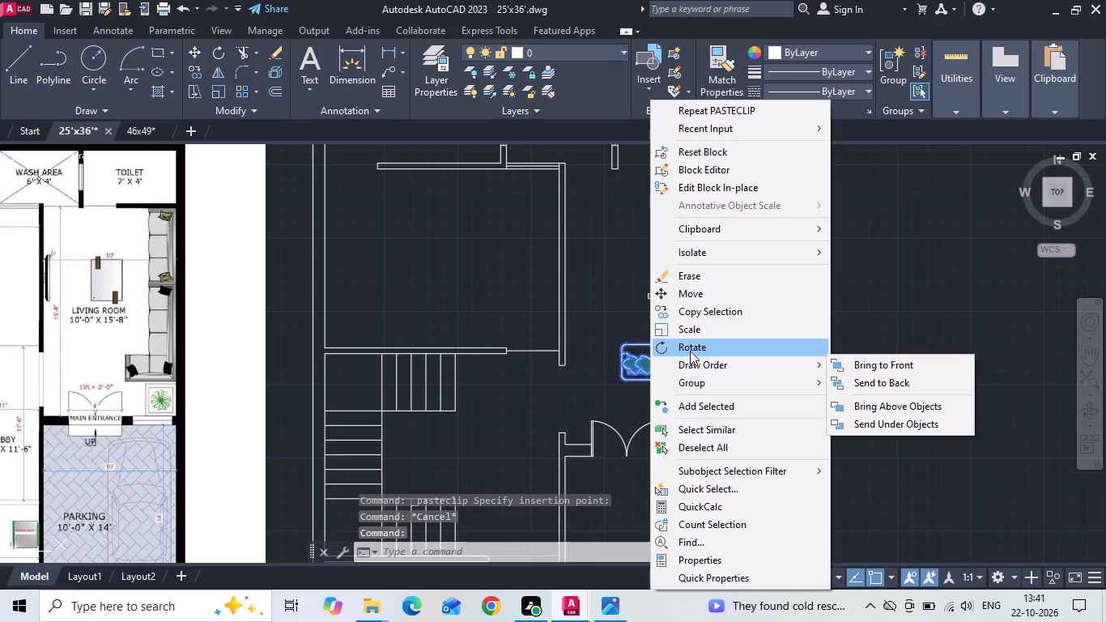
{"action": "left_click", "coordinate": [690, 350]}
{"action": "left_click_drag", "start_coordinate": [704, 327], "coordinate": [708, 339]}
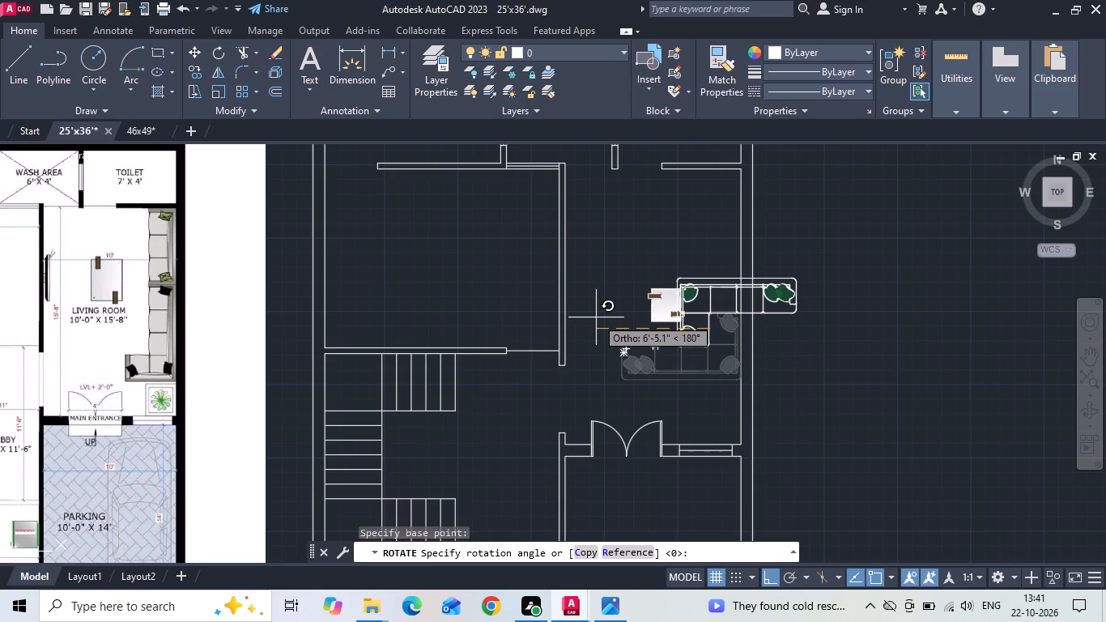
{"action": "left_click", "coordinate": [596, 317]}
Mirror the L-shaped sofa across a horizontal line above it, erasing the source object.
{"action": "left_click", "coordinate": [719, 279]}
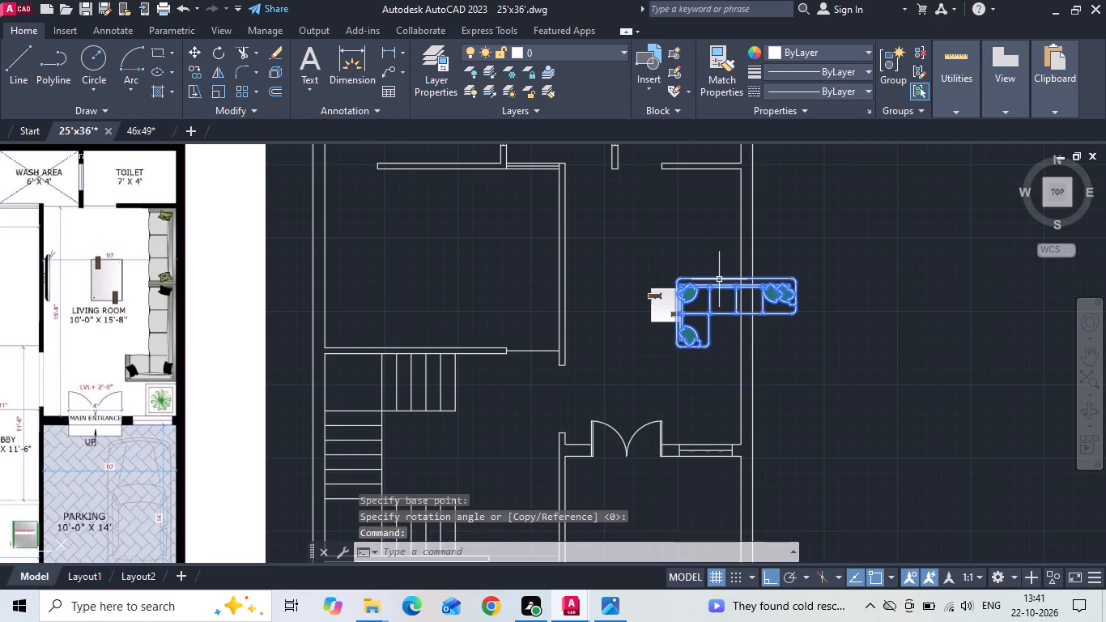
{"action": "type", "text": "mi"}
{"action": "key", "text": "space"}
{"action": "left_click", "coordinate": [713, 255]}
{"action": "left_click", "coordinate": [657, 259]}
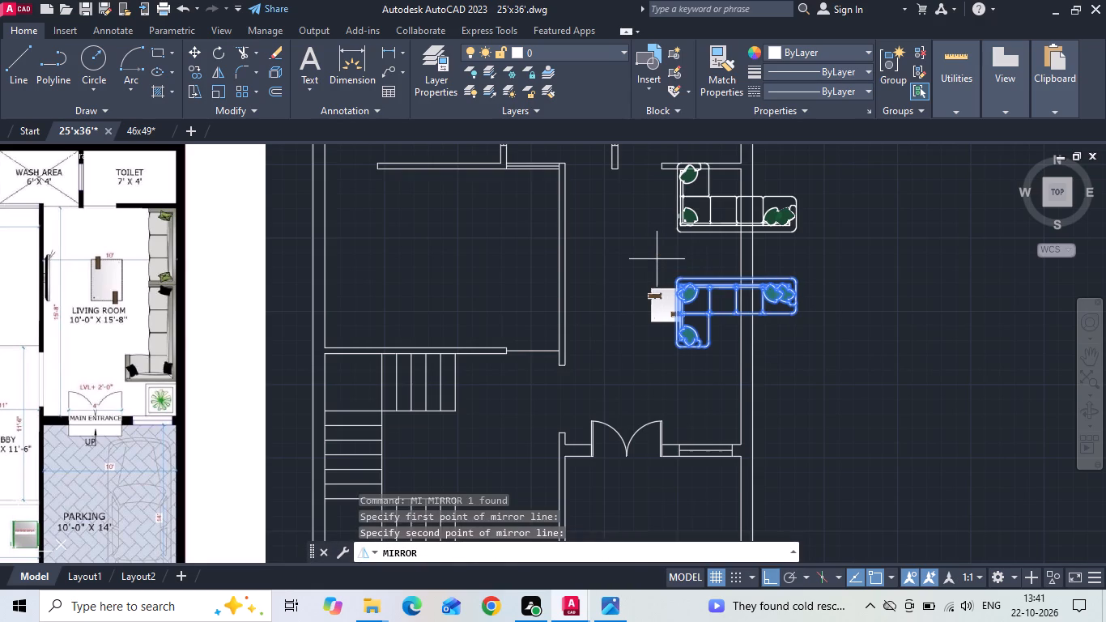
{"action": "type", "text": "y"}
{"action": "key", "text": "space"}
Rotate the mirrored sofa 90° counterclockwise so its long side runs parallel to the living room's outer side wall.
{"action": "left_click", "coordinate": [728, 235]}
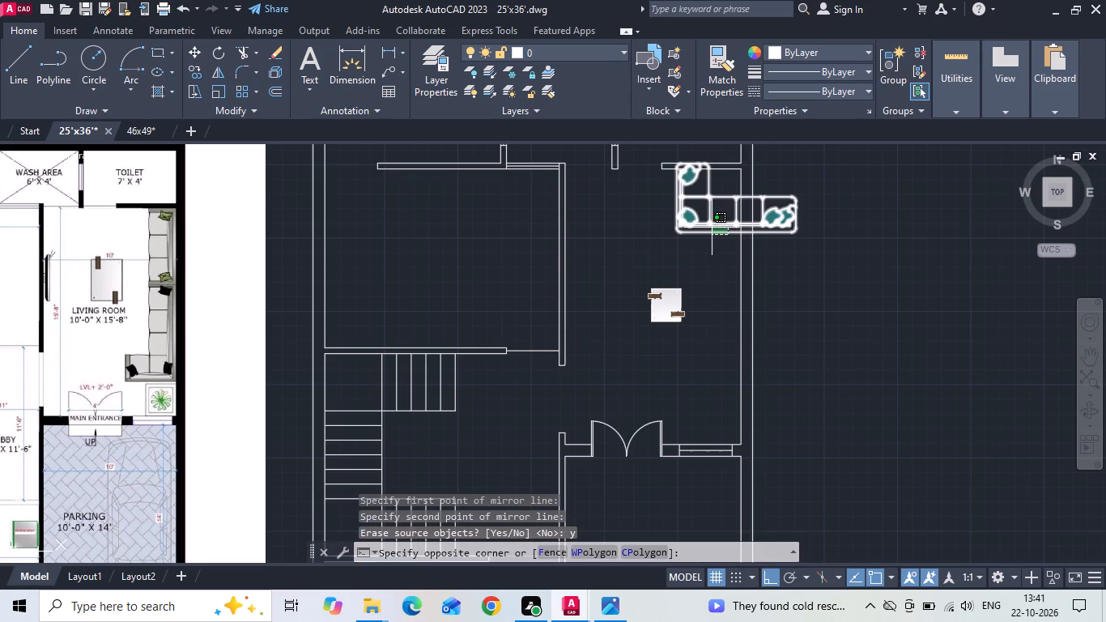
{"action": "left_click", "coordinate": [712, 228]}
{"action": "right_click", "coordinate": [702, 239]}
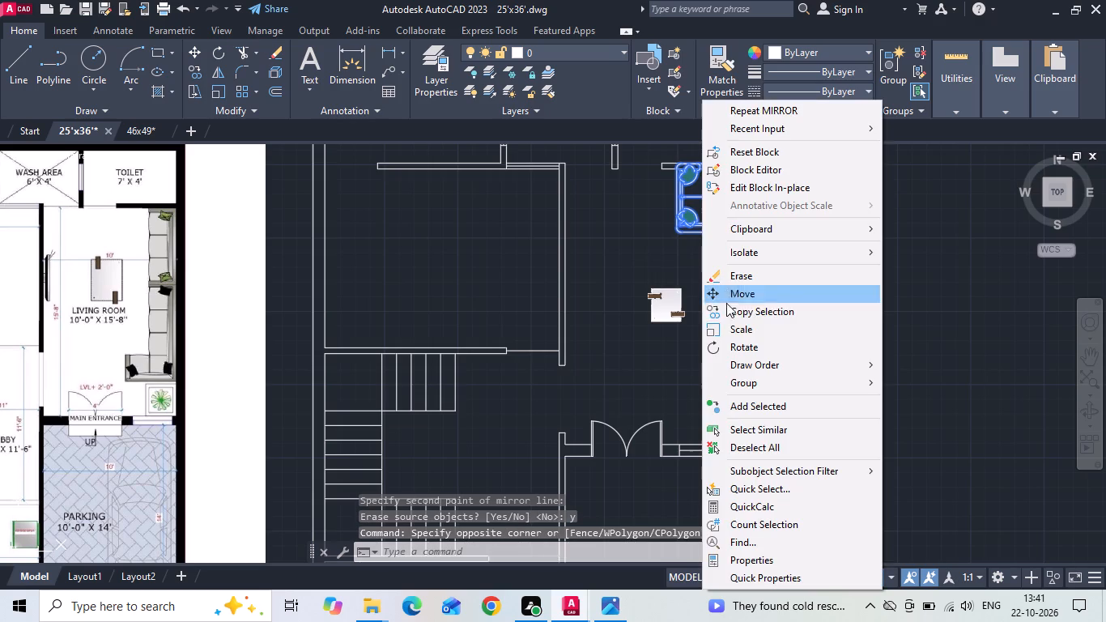
{"action": "left_click", "coordinate": [741, 345]}
{"action": "left_click", "coordinate": [699, 262]}
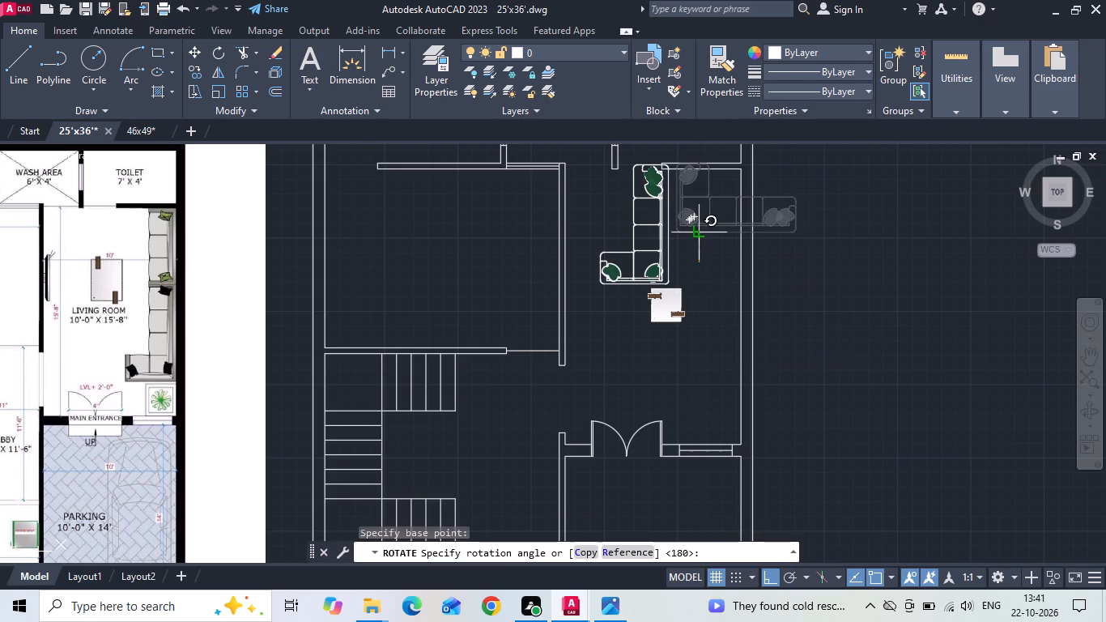
{"action": "left_click", "coordinate": [697, 234]}
Move the L-shaped sofa by its outer corner against the inner face of the living room's outer side wall.
{"action": "left_click", "coordinate": [683, 225]}
{"action": "left_click", "coordinate": [623, 215]}
{"action": "right_click", "coordinate": [623, 215]}
{"action": "left_click", "coordinate": [660, 292]}
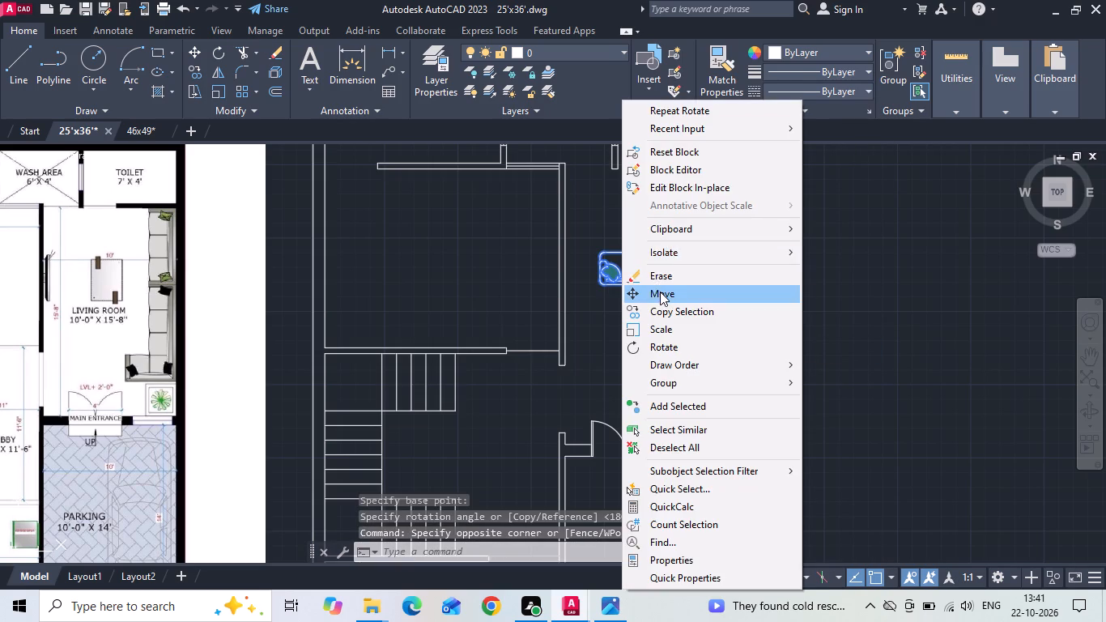
{"action": "scroll", "coordinate": [650, 261], "scroll_direction": "up", "scroll_amount": 2}
{"action": "left_click", "coordinate": [691, 307]}
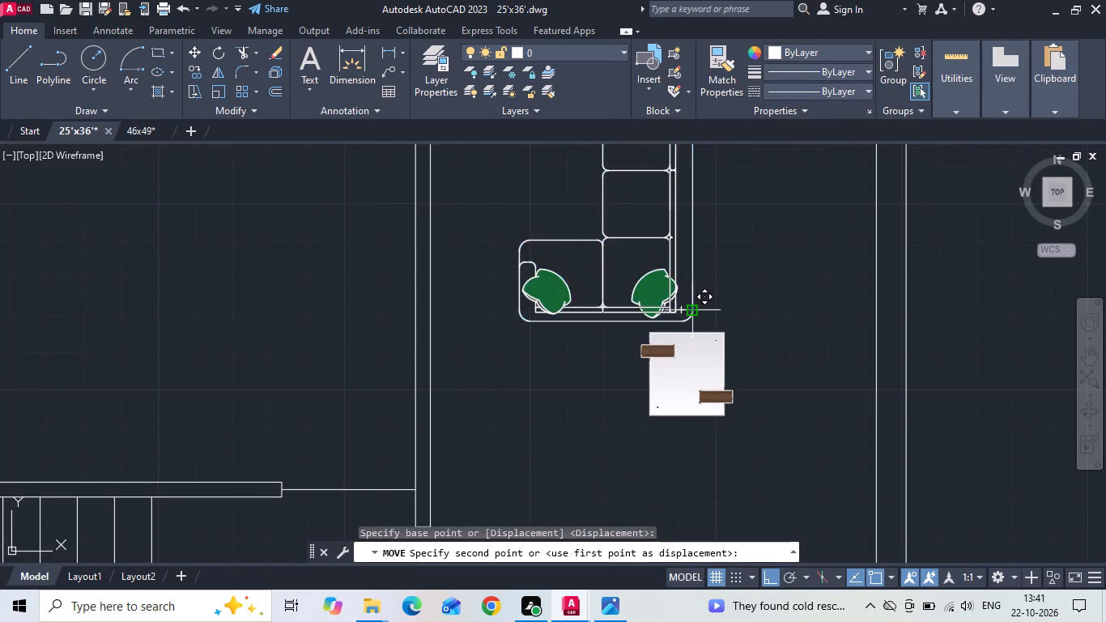
{"action": "scroll", "coordinate": [687, 309], "scroll_direction": "down", "scroll_amount": 2}
{"action": "left_click", "coordinate": [759, 377]}
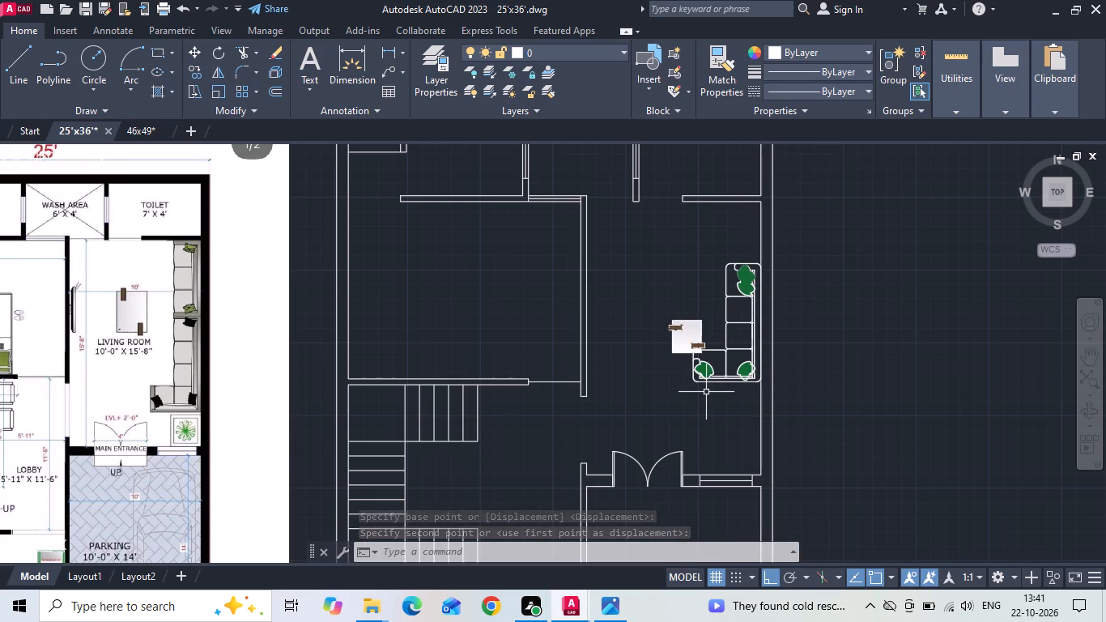
Copy the bed with its two bedside tables from 46x49's 13'-0"x12'-0" ground floor bedroom into the 25'x36' plan's bedroom.
{"action": "left_click", "coordinate": [133, 128]}
{"action": "scroll", "coordinate": [385, 369], "scroll_direction": "down", "scroll_amount": 1}
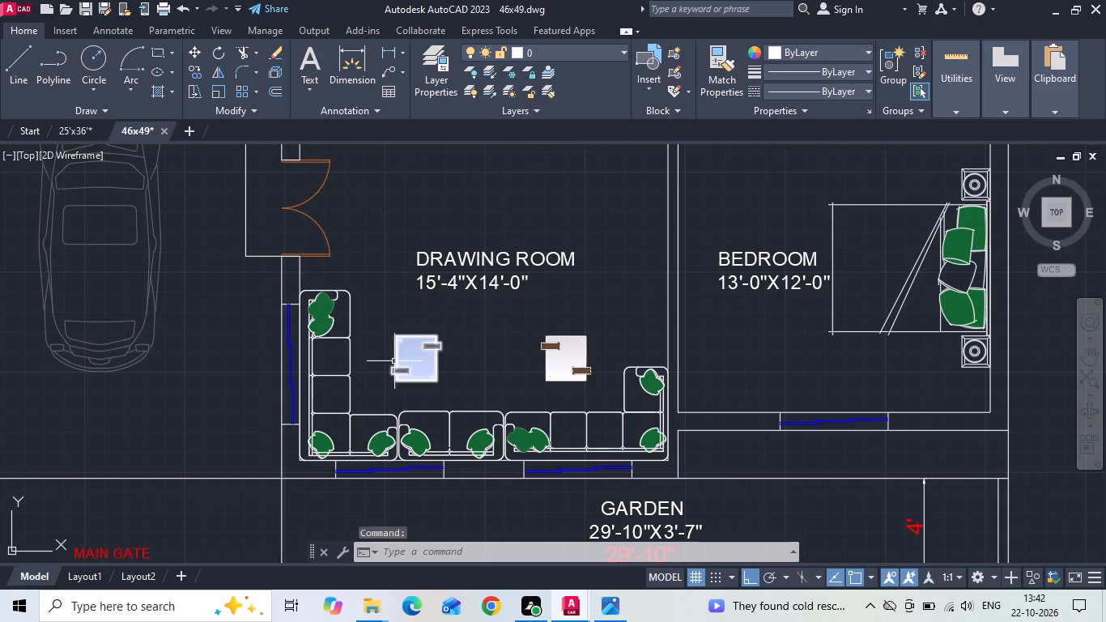
{"action": "scroll", "coordinate": [385, 369], "scroll_direction": "down", "scroll_amount": 2}
{"action": "scroll", "coordinate": [438, 375], "scroll_direction": "up", "scroll_amount": 2}
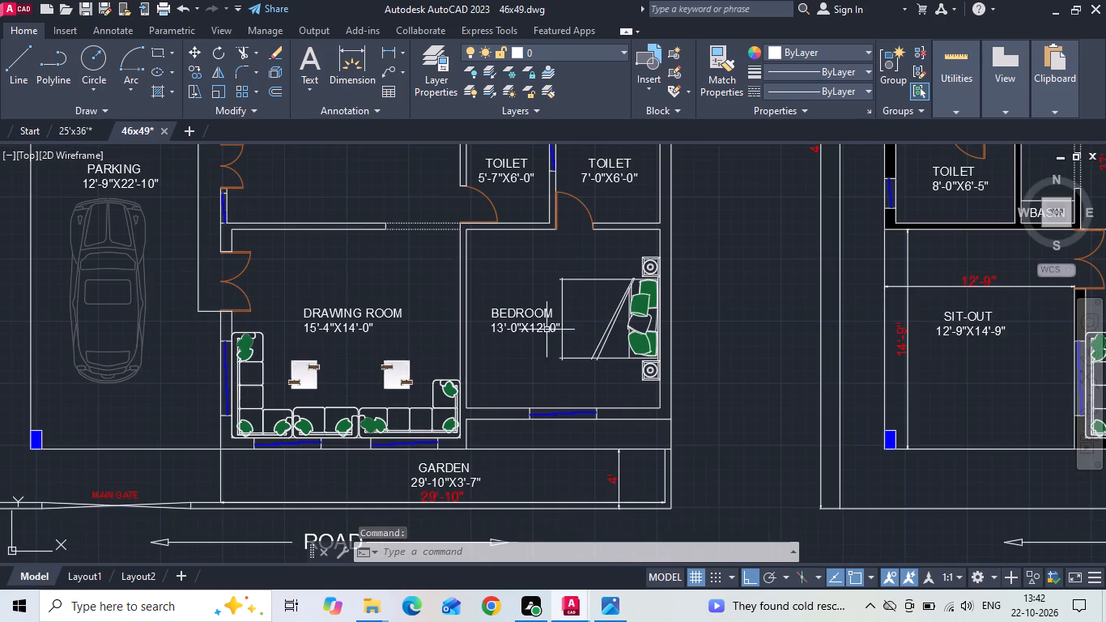
{"action": "left_click", "coordinate": [589, 279]}
{"action": "left_click_drag", "start_coordinate": [653, 250], "coordinate": [650, 279]}
{"action": "left_click", "coordinate": [631, 381]}
{"action": "key", "text": "ctrl+c"}
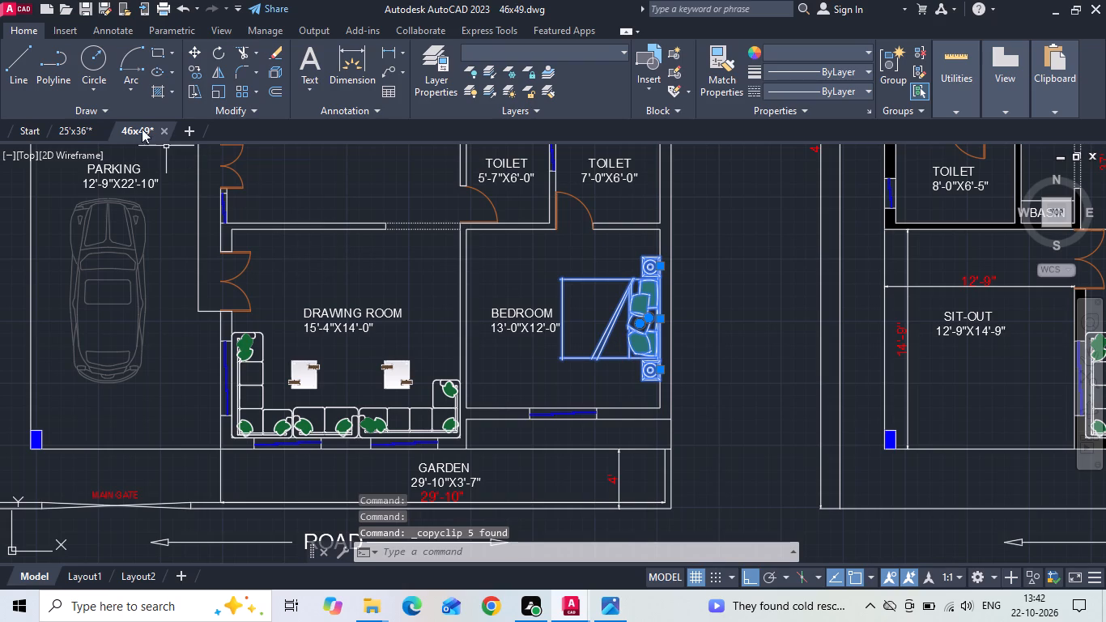
{"action": "left_click", "coordinate": [83, 130]}
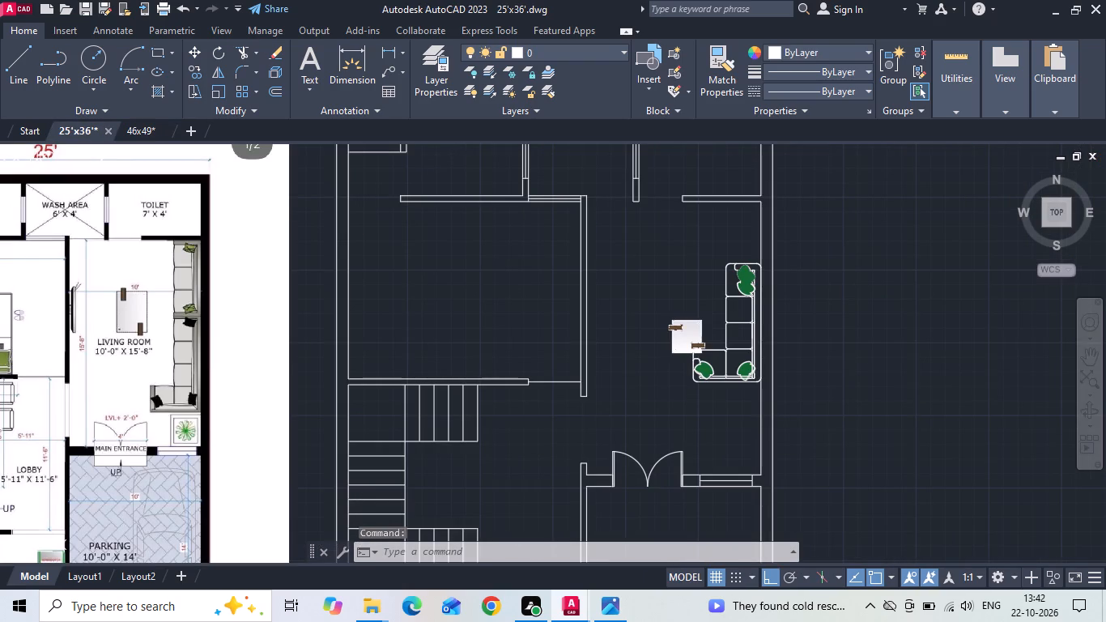
{"action": "key", "text": "ctrl+v"}
{"action": "scroll", "coordinate": [449, 356], "scroll_direction": "down", "scroll_amount": 1}
{"action": "scroll", "coordinate": [430, 349], "scroll_direction": "up", "scroll_amount": 1}
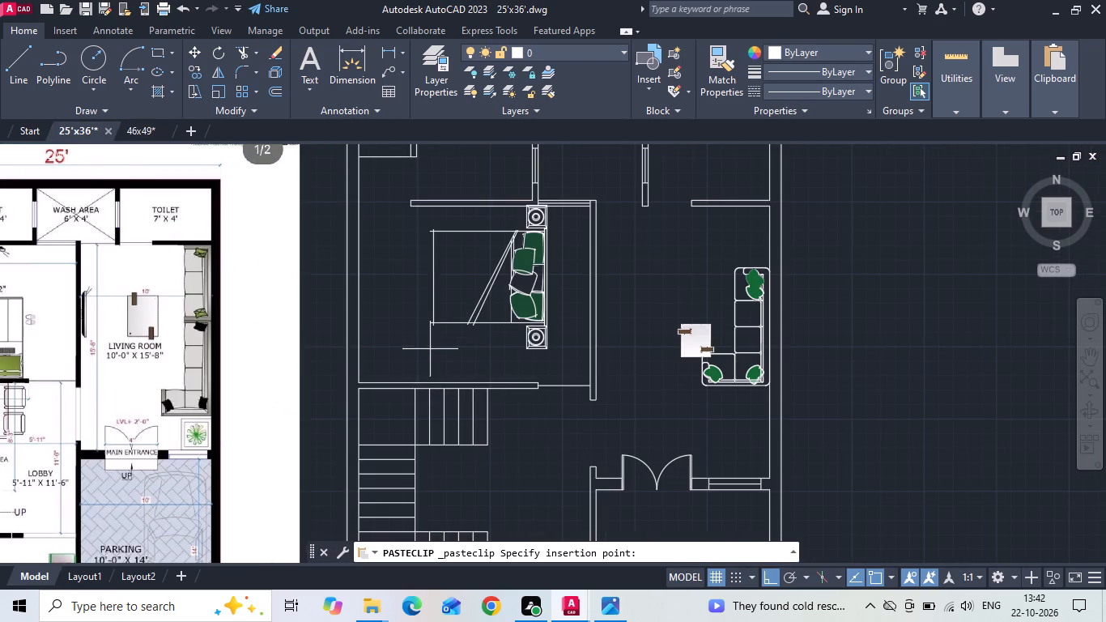
{"action": "left_click", "coordinate": [415, 354]}
Rotate the bed and its two bedside tables 90° clockwise so the headboard faces the bedroom's staircase-side wall.
{"action": "left_click_drag", "start_coordinate": [555, 303], "coordinate": [525, 309]}
{"action": "left_click", "coordinate": [470, 314]}
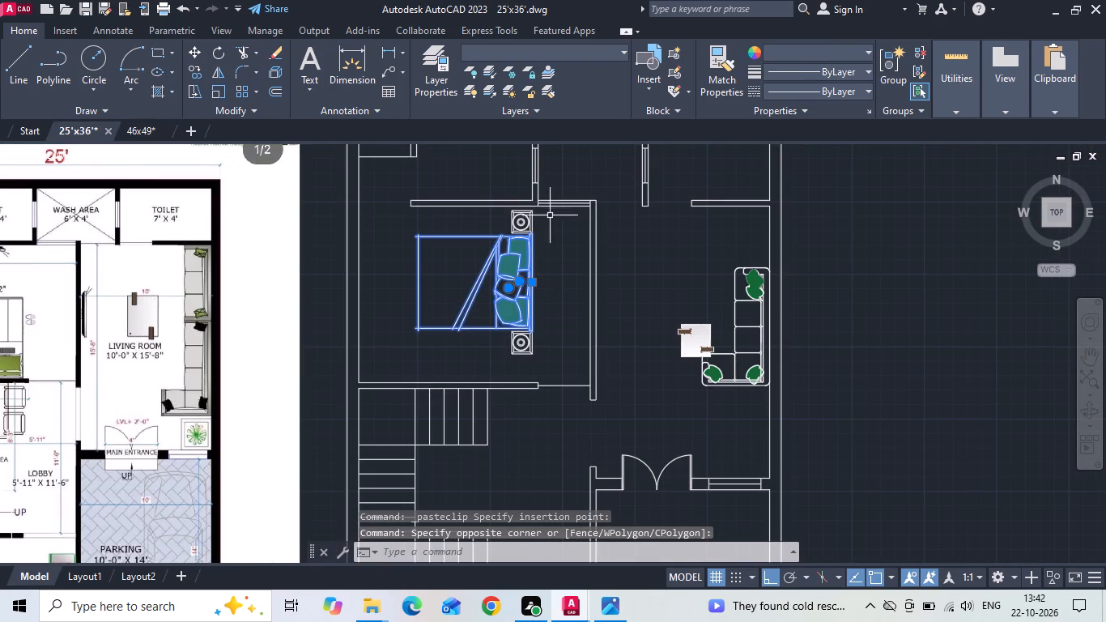
{"action": "left_click_drag", "start_coordinate": [550, 219], "coordinate": [531, 254]}
{"action": "left_click", "coordinate": [480, 357]}
{"action": "right_click", "coordinate": [474, 354]}
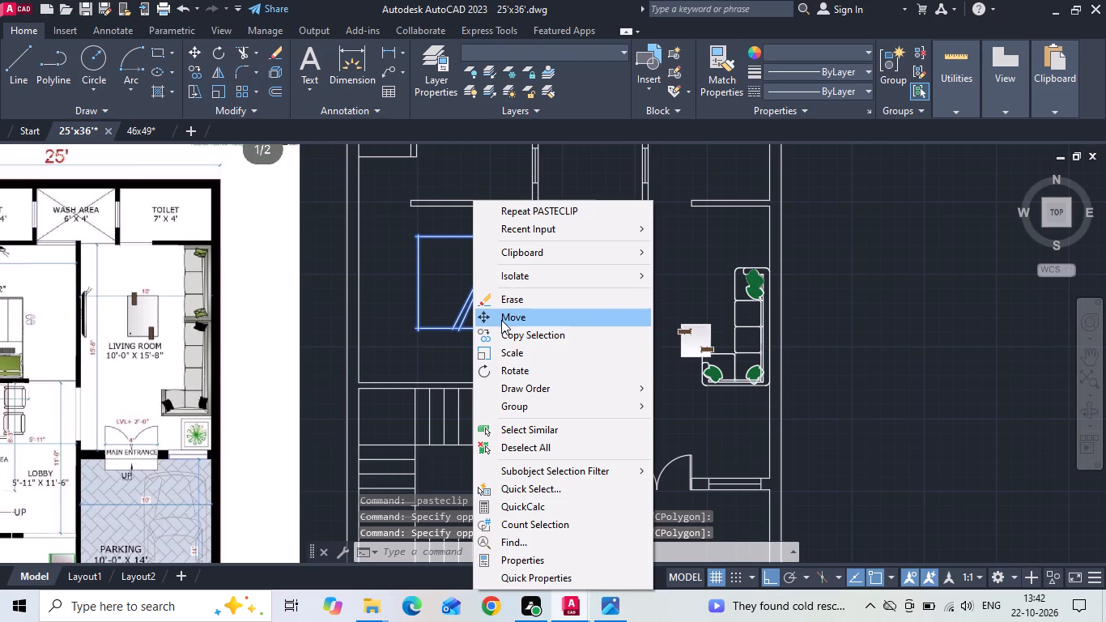
{"action": "left_click", "coordinate": [514, 369]}
{"action": "left_click", "coordinate": [491, 292]}
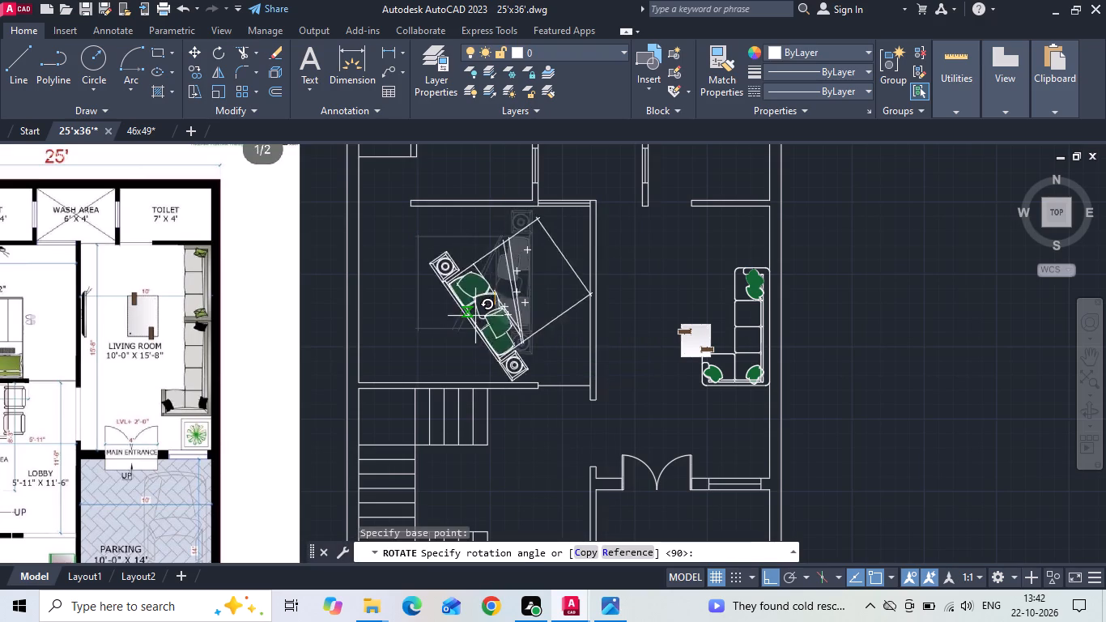
{"action": "left_click", "coordinate": [507, 497]}
Erase the two bedside tables on either side of the rotated bed.
{"action": "scroll", "coordinate": [581, 411], "scroll_direction": "down", "scroll_amount": 1}
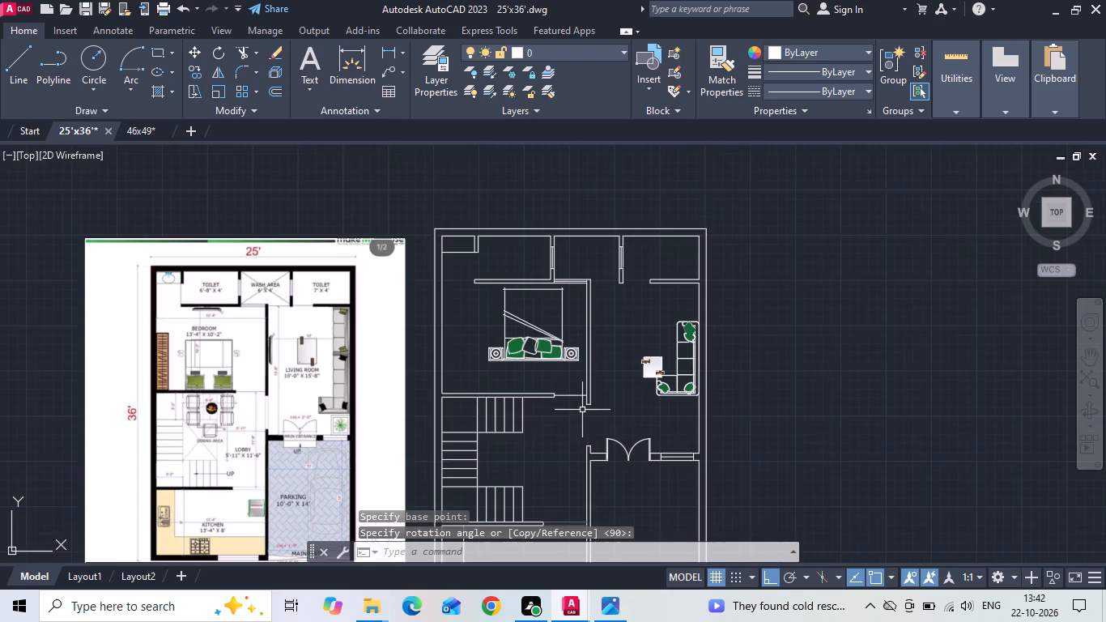
{"action": "scroll", "coordinate": [525, 369], "scroll_direction": "up", "scroll_amount": 3}
{"action": "left_click", "coordinate": [719, 350]}
{"action": "left_click", "coordinate": [688, 258]}
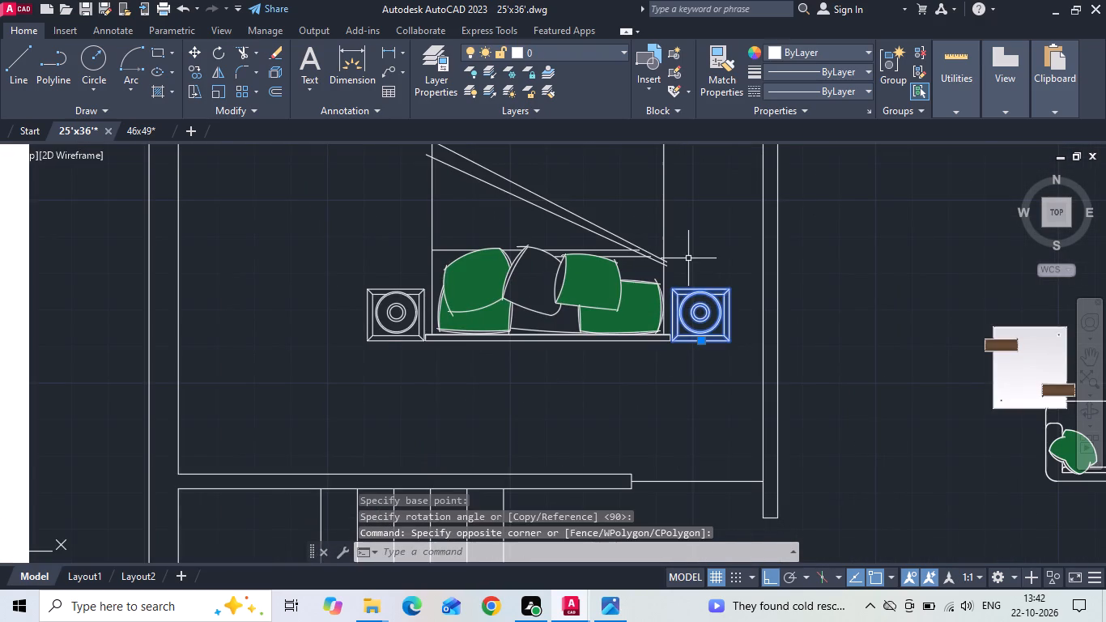
{"action": "left_click_drag", "start_coordinate": [383, 370], "coordinate": [372, 348]}
{"action": "left_click", "coordinate": [343, 239]}
{"action": "key", "text": "Delete"}
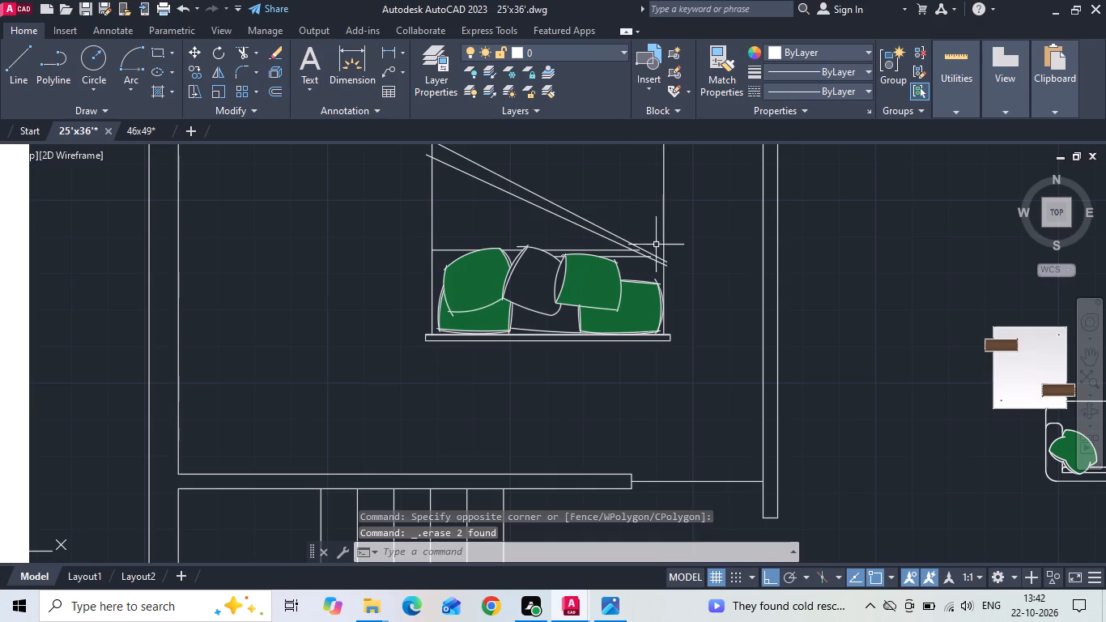
Move the bed by its headboard's outer corner onto the end corner of the wall between the bedroom and the staircase.
{"action": "left_click_drag", "start_coordinate": [711, 229], "coordinate": [657, 274]}
{"action": "left_click", "coordinate": [361, 354]}
{"action": "right_click", "coordinate": [359, 354]}
{"action": "left_click", "coordinate": [444, 320]}
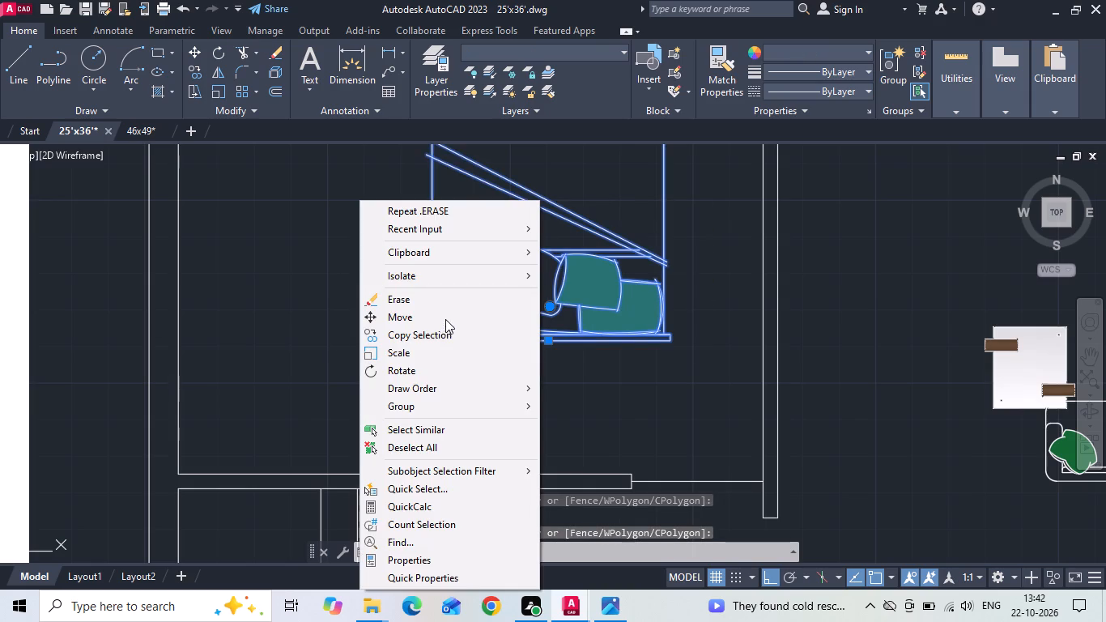
{"action": "scroll", "coordinate": [562, 304], "scroll_direction": "down", "scroll_amount": 2}
{"action": "scroll", "coordinate": [544, 345], "scroll_direction": "up", "scroll_amount": 2}
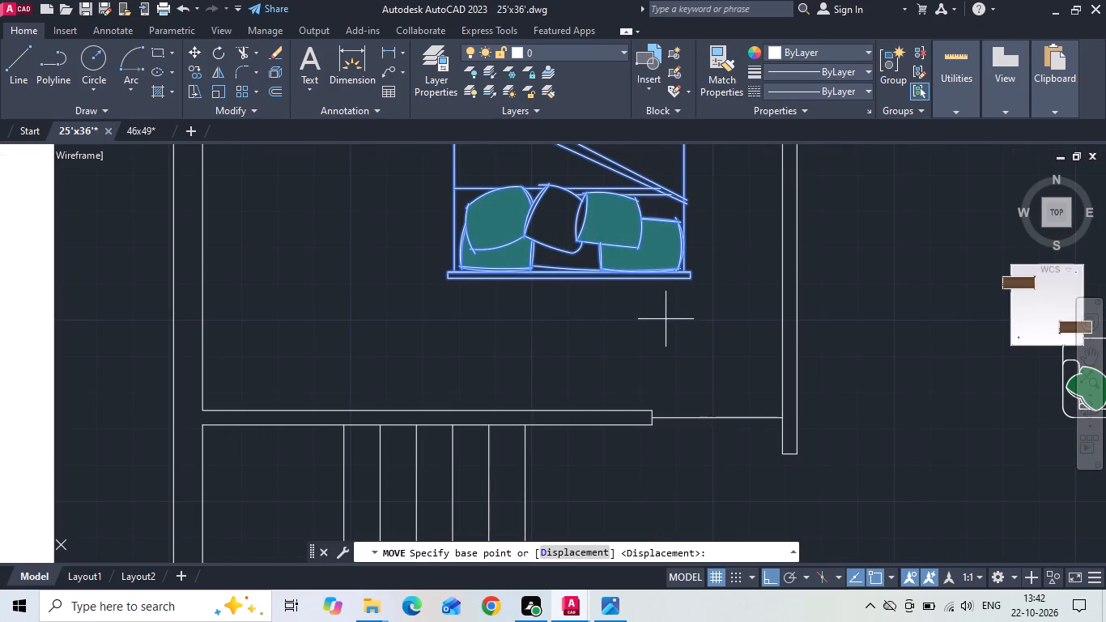
{"action": "left_click", "coordinate": [691, 278]}
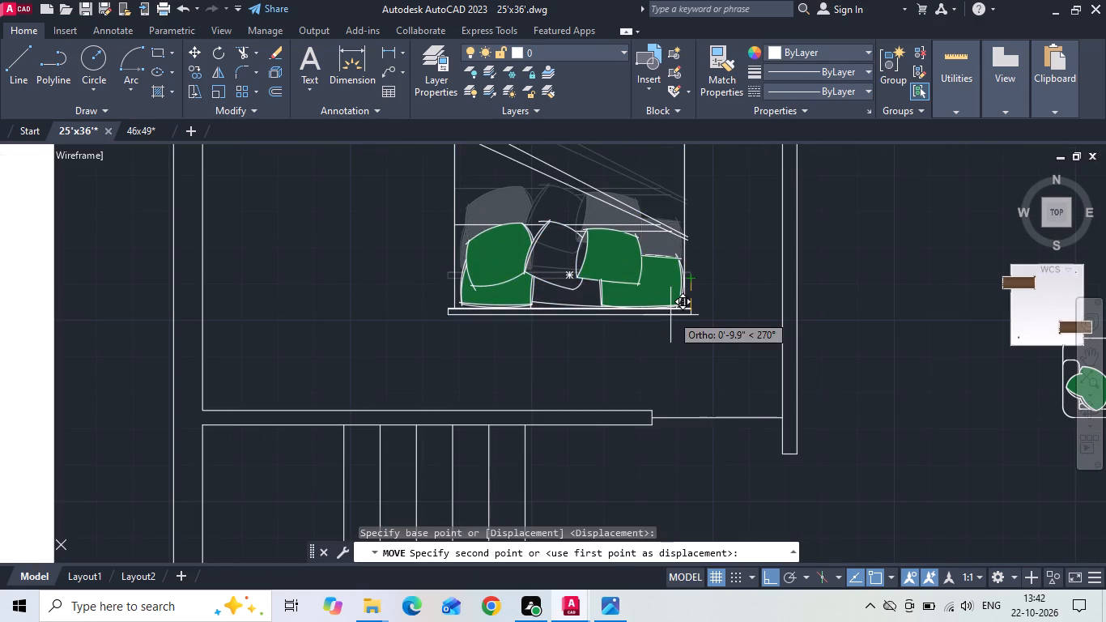
{"action": "left_click", "coordinate": [649, 411]}
Offset the inner face of the bedroom's outer side wall 18" into the room for the wardrobe's front line.
{"action": "scroll", "coordinate": [449, 361], "scroll_direction": "down", "scroll_amount": 3}
{"action": "scroll", "coordinate": [390, 369], "scroll_direction": "up", "scroll_amount": 1}
{"action": "type", "text": "o"}
{"action": "key", "text": "space"}
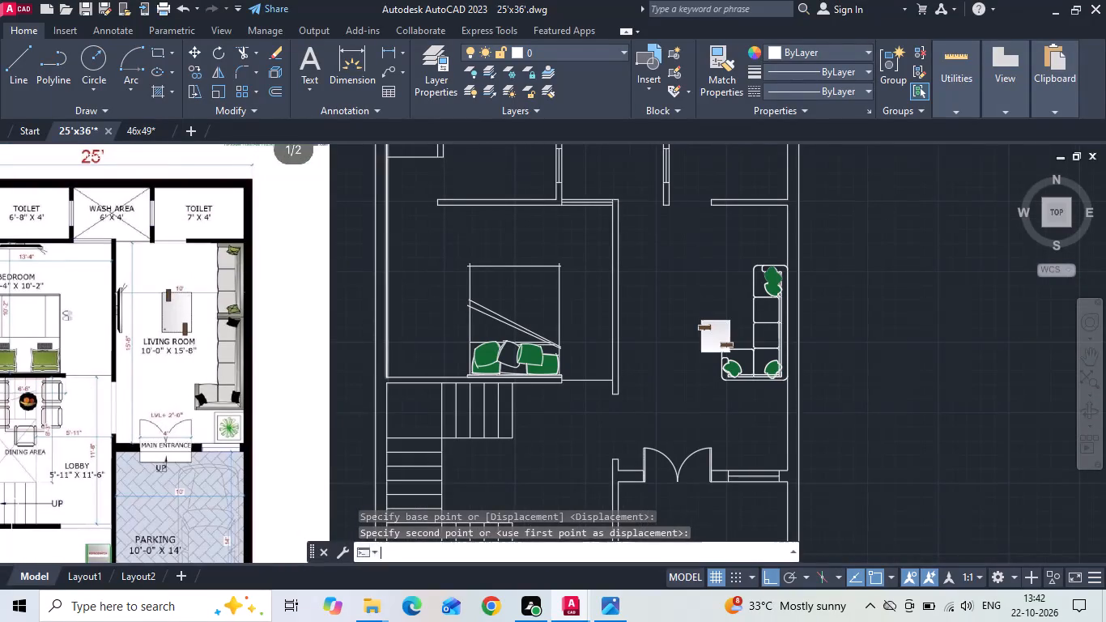
{"action": "key", "text": "1"}
{"action": "key", "text": "8"}
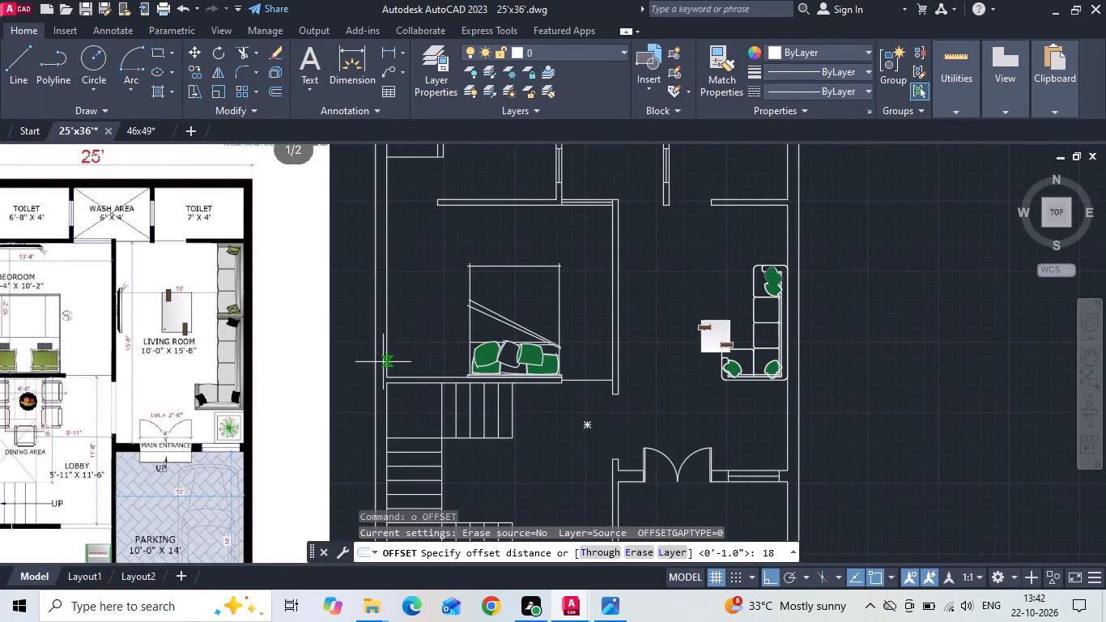
{"action": "key", "text": "Return"}
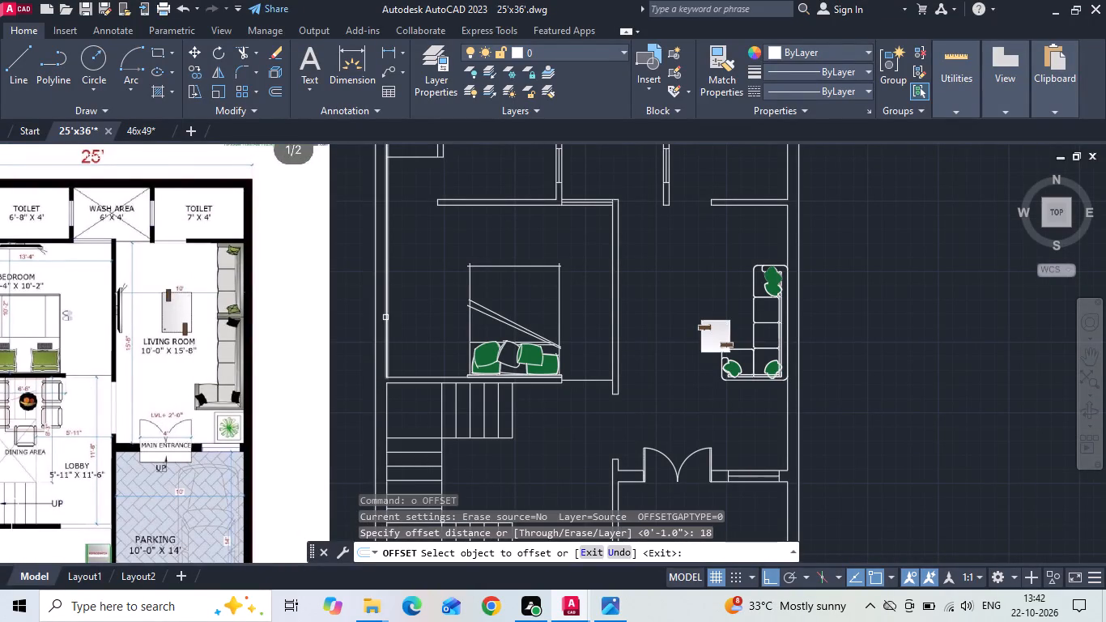
{"action": "left_click", "coordinate": [387, 313]}
{"action": "left_click", "coordinate": [450, 271]}
{"action": "scroll", "coordinate": [445, 283], "scroll_direction": "down", "scroll_amount": 1}
{"action": "scroll", "coordinate": [387, 264], "scroll_direction": "up", "scroll_amount": 1}
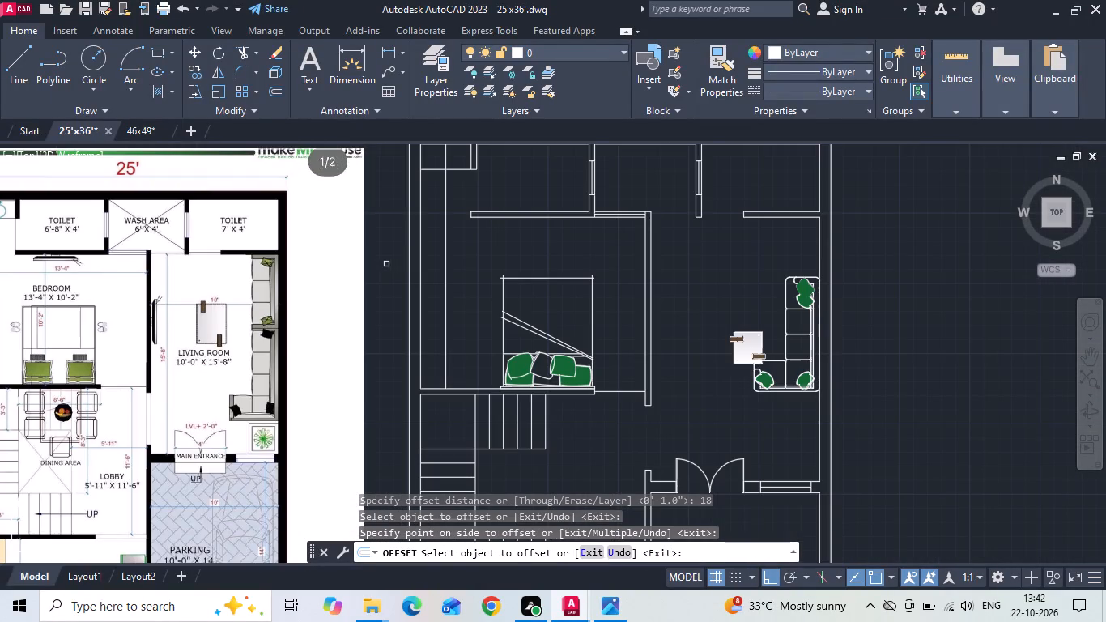
{"action": "key", "text": "Escape"}
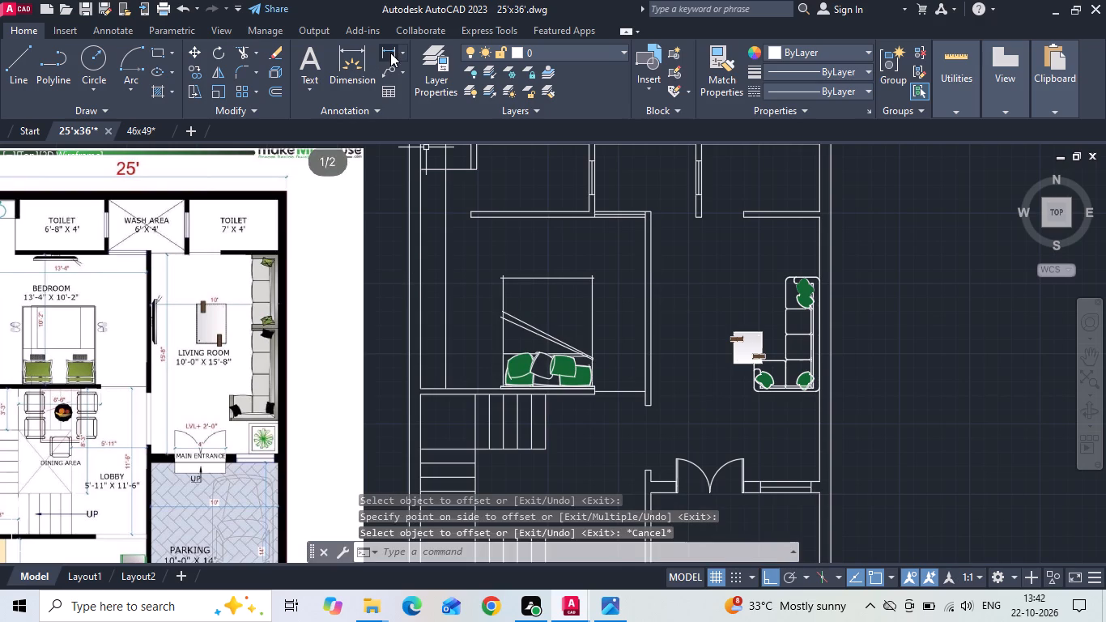
Measure the bed's length with a linear dimension, without placing it.
{"action": "left_click", "coordinate": [390, 53]}
{"action": "left_click", "coordinate": [531, 275]}
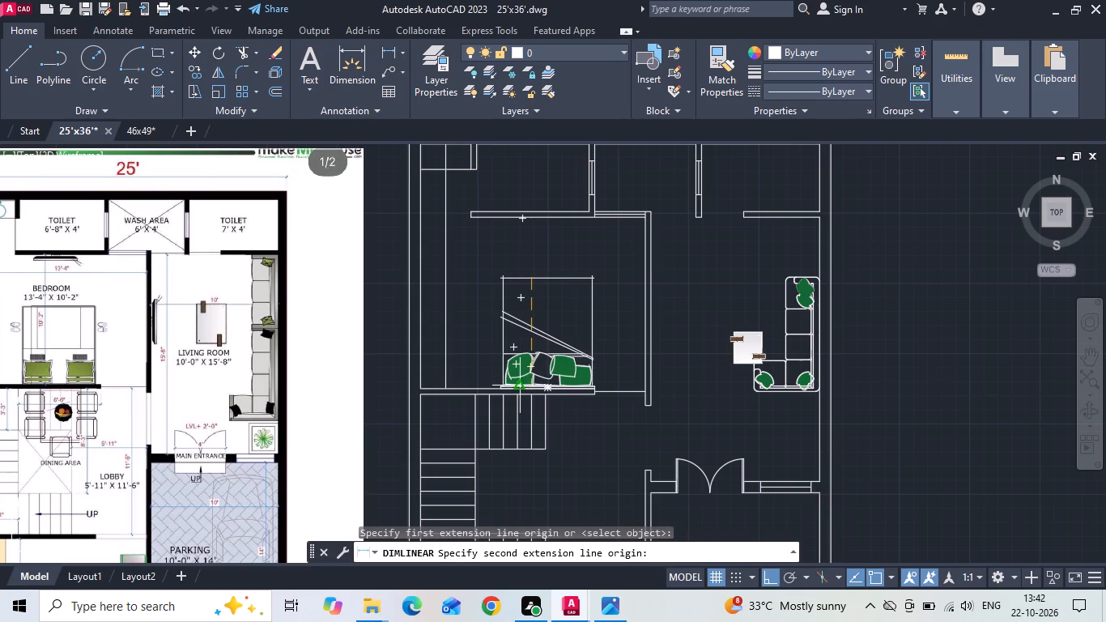
{"action": "scroll", "coordinate": [523, 394], "scroll_direction": "up", "scroll_amount": 3}
{"action": "left_click", "coordinate": [545, 376]}
{"action": "scroll", "coordinate": [542, 381], "scroll_direction": "down", "scroll_amount": 2}
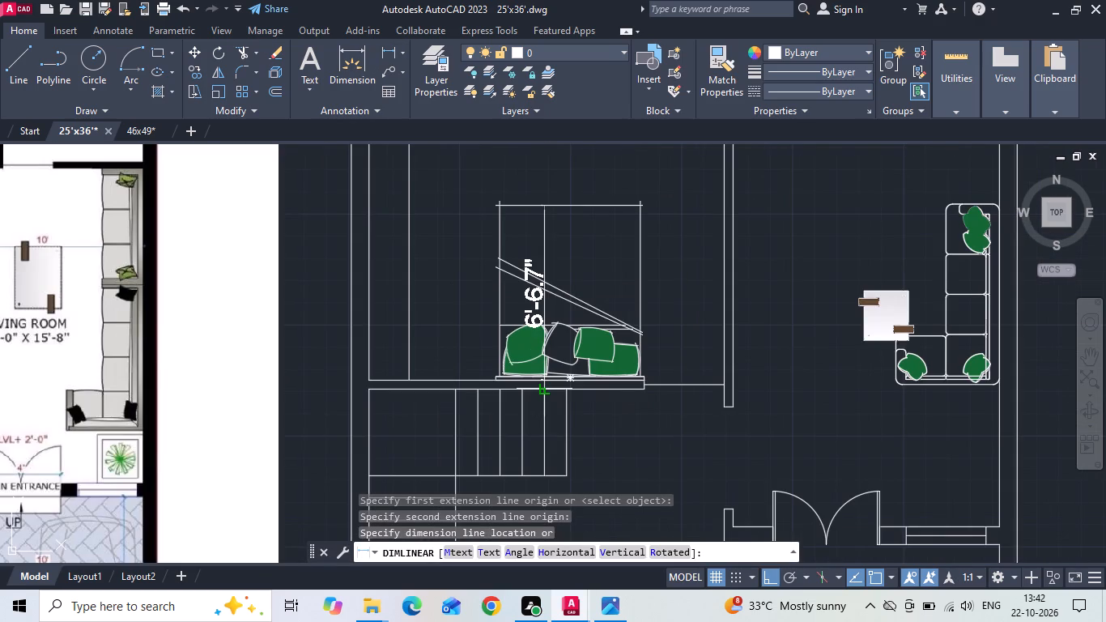
{"action": "key", "text": "Escape"}
Offset the bedroom-side face of the staircase wall 7' into the bedroom for the wardrobe's end line.
{"action": "type", "text": "o 7"}
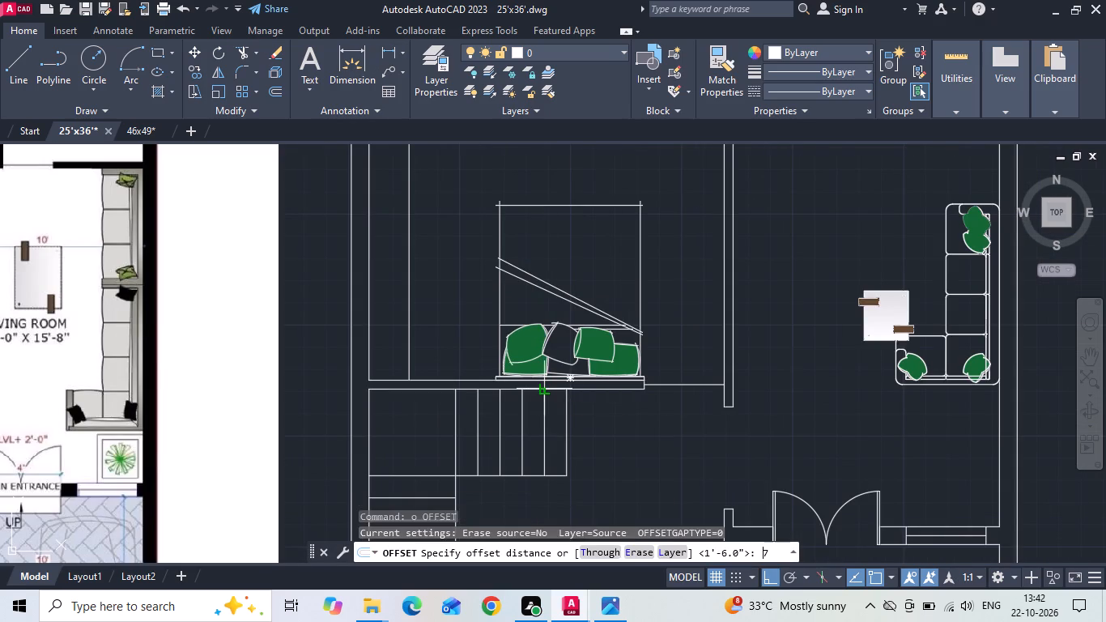
{"action": "key", "text": "apostrophe"}
{"action": "key", "text": "Return"}
{"action": "left_click", "coordinate": [436, 378]}
{"action": "left_click", "coordinate": [434, 292]}
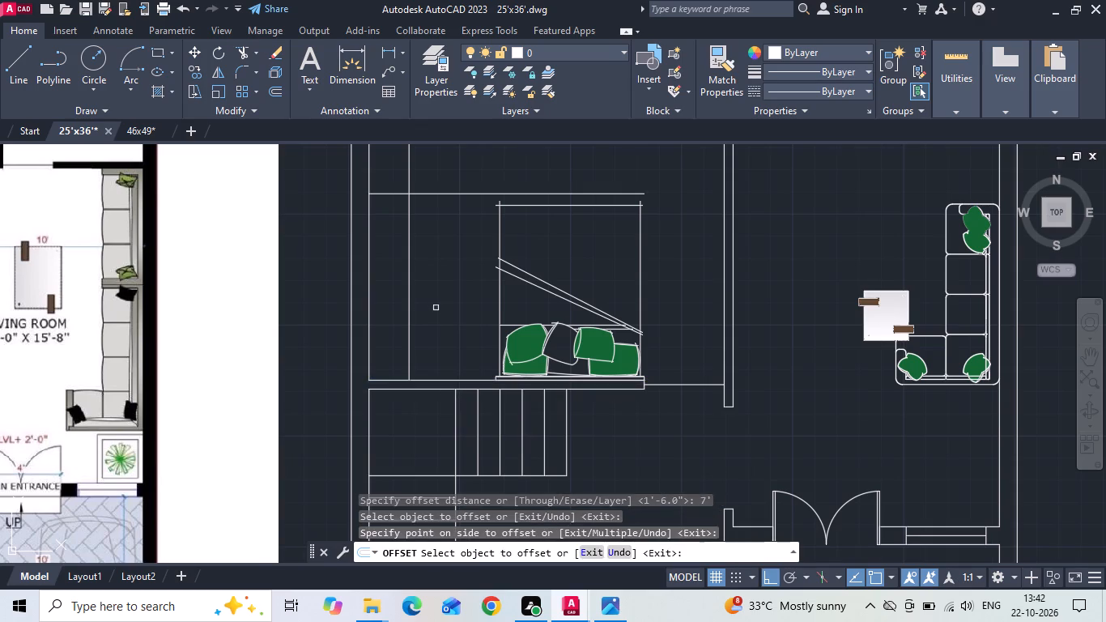
{"action": "scroll", "coordinate": [436, 310], "scroll_direction": "down", "scroll_amount": 1}
{"action": "key", "text": "Escape"}
Trim both offset lines beyond their crossing, leaving a rectangular wardrobe outline in the bedroom corner.
{"action": "key", "text": "t"}
{"action": "key", "text": "r"}
{"action": "key", "text": "space"}
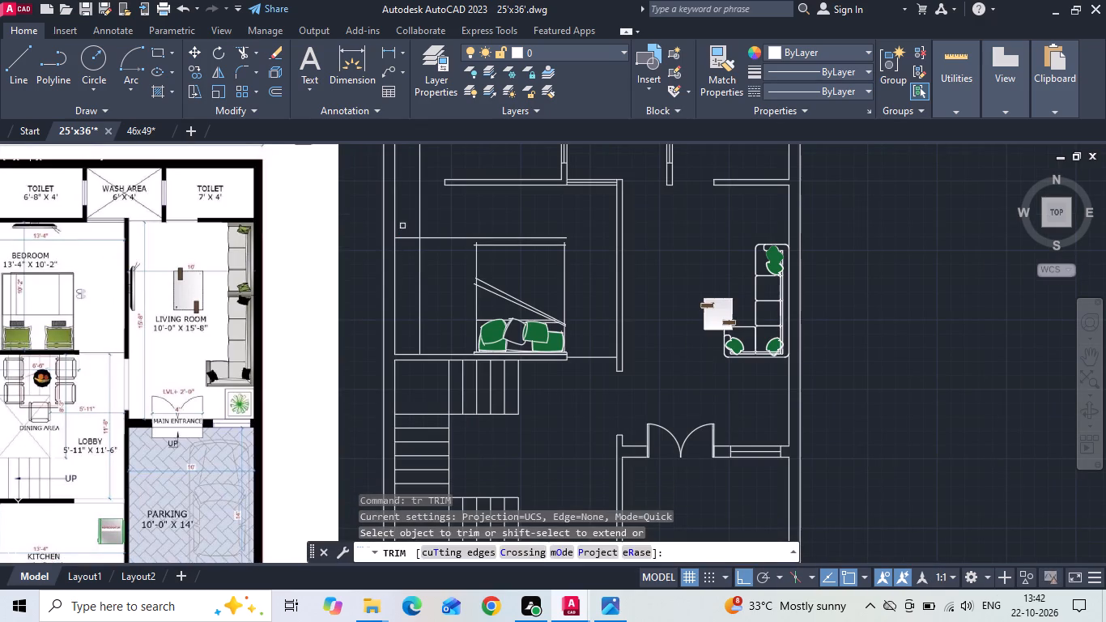
{"action": "left_click_drag", "start_coordinate": [404, 224], "coordinate": [443, 253]}
{"action": "key", "text": "Escape"}
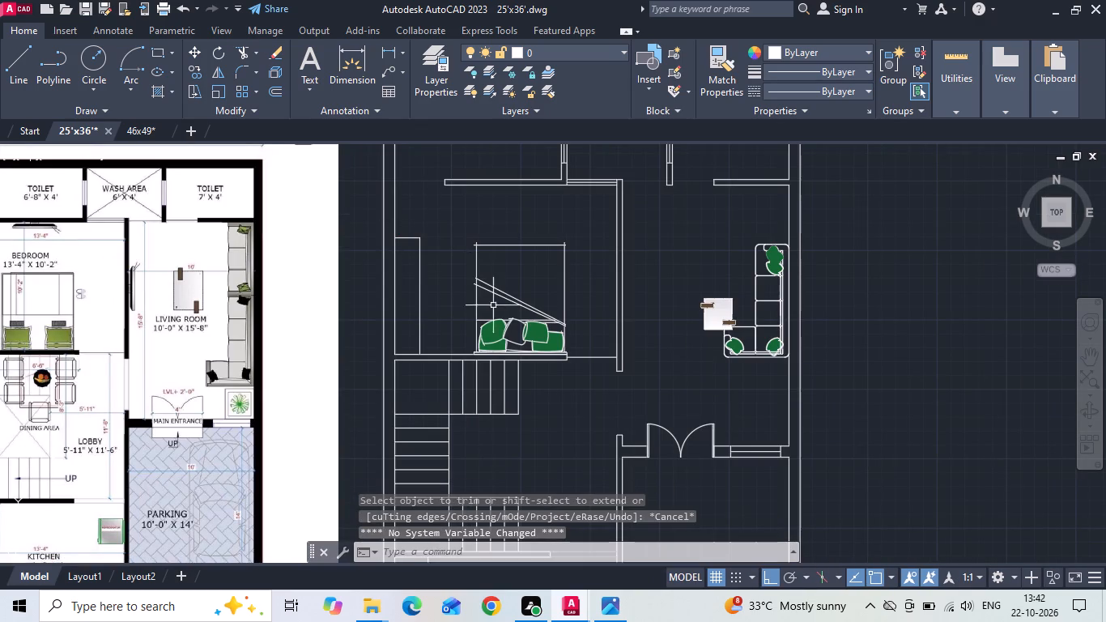
{"action": "left_click", "coordinate": [500, 306]}
{"action": "key", "text": "Escape"}
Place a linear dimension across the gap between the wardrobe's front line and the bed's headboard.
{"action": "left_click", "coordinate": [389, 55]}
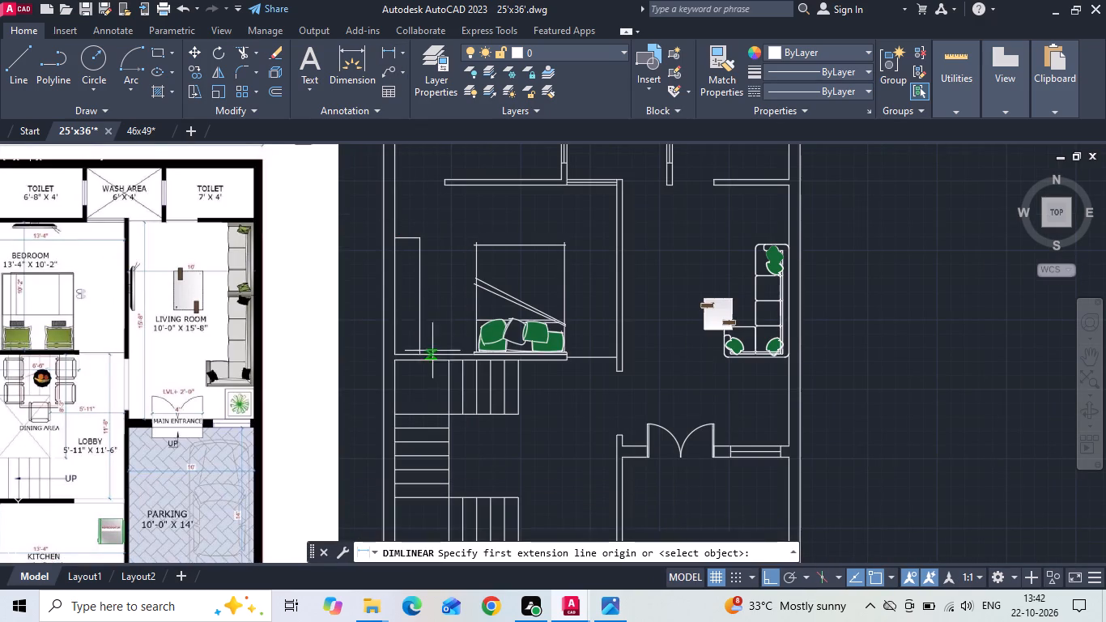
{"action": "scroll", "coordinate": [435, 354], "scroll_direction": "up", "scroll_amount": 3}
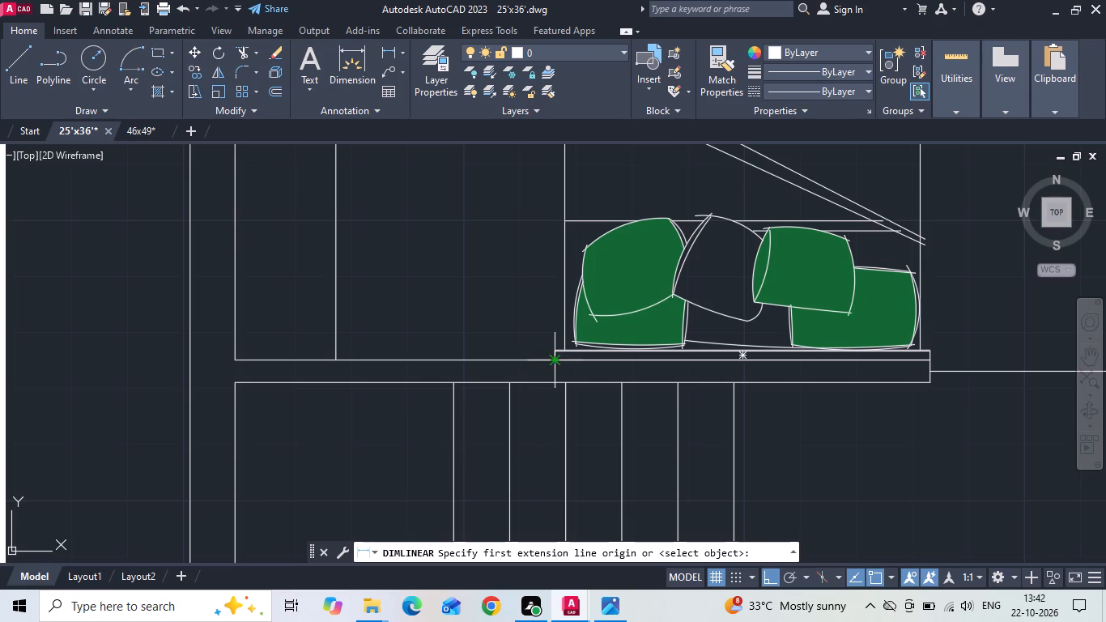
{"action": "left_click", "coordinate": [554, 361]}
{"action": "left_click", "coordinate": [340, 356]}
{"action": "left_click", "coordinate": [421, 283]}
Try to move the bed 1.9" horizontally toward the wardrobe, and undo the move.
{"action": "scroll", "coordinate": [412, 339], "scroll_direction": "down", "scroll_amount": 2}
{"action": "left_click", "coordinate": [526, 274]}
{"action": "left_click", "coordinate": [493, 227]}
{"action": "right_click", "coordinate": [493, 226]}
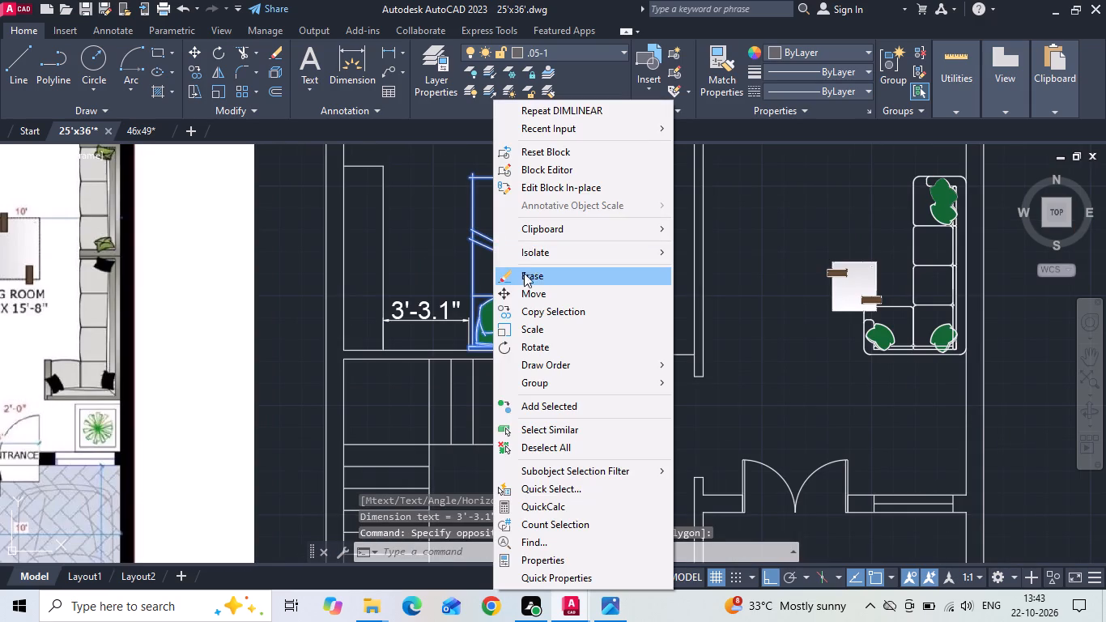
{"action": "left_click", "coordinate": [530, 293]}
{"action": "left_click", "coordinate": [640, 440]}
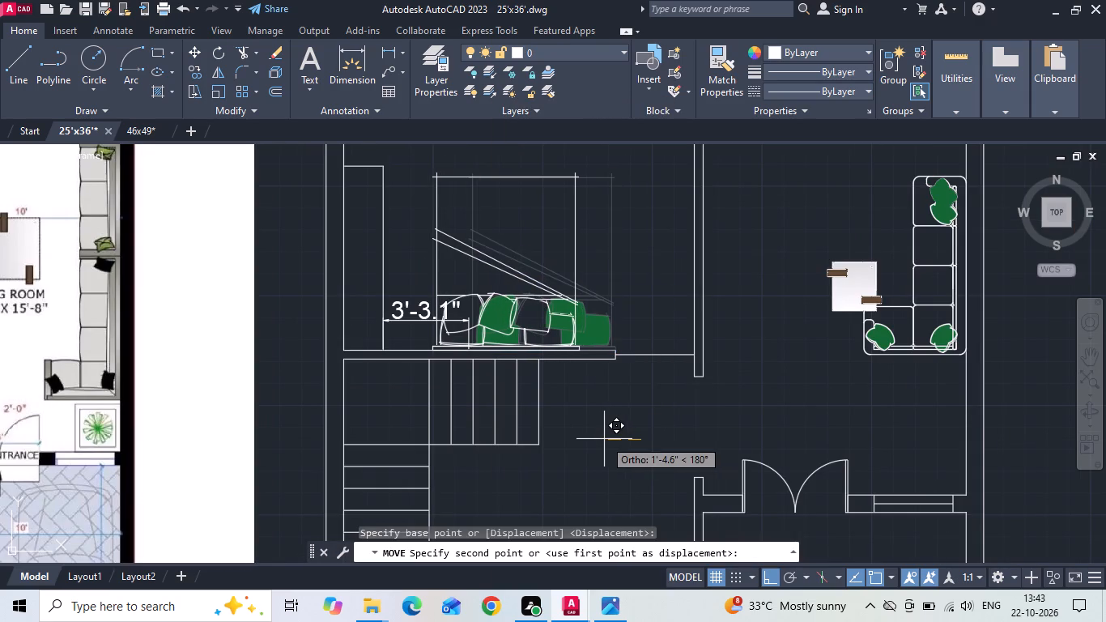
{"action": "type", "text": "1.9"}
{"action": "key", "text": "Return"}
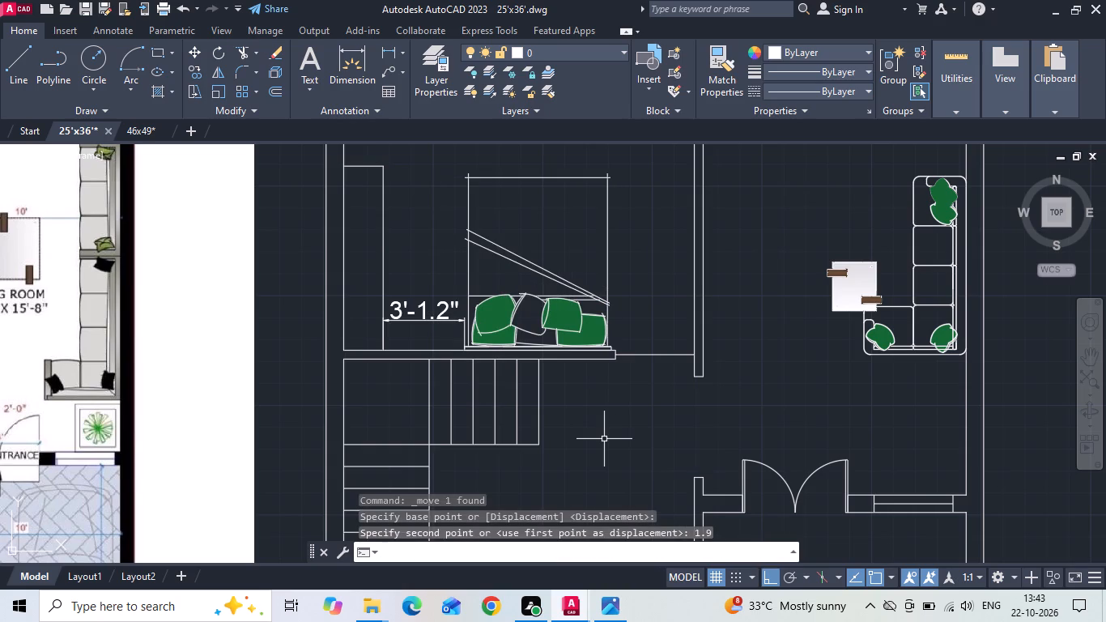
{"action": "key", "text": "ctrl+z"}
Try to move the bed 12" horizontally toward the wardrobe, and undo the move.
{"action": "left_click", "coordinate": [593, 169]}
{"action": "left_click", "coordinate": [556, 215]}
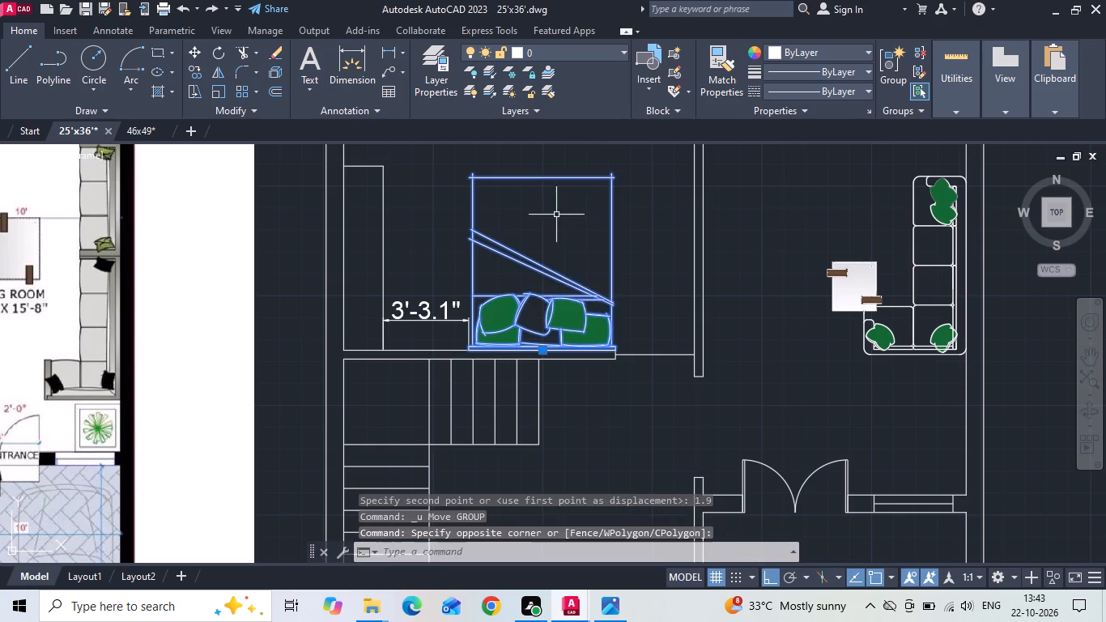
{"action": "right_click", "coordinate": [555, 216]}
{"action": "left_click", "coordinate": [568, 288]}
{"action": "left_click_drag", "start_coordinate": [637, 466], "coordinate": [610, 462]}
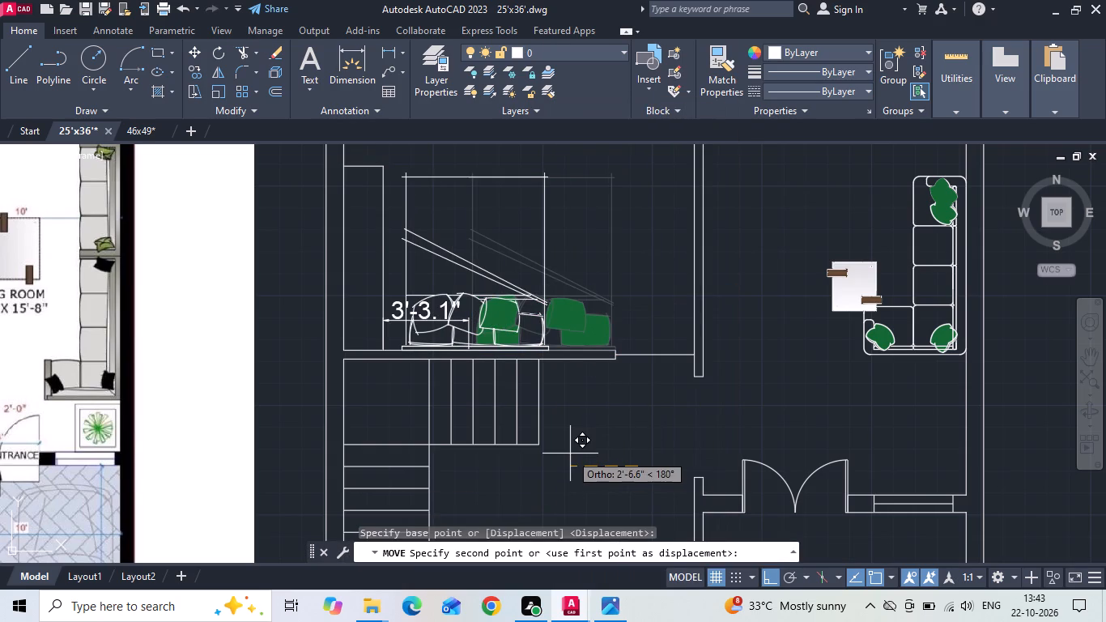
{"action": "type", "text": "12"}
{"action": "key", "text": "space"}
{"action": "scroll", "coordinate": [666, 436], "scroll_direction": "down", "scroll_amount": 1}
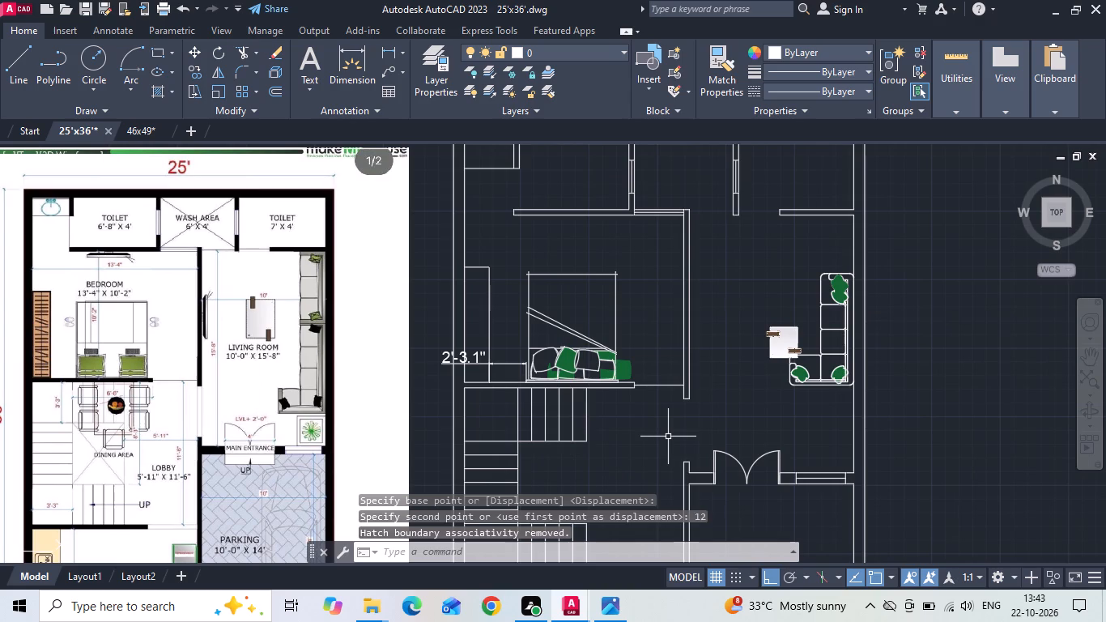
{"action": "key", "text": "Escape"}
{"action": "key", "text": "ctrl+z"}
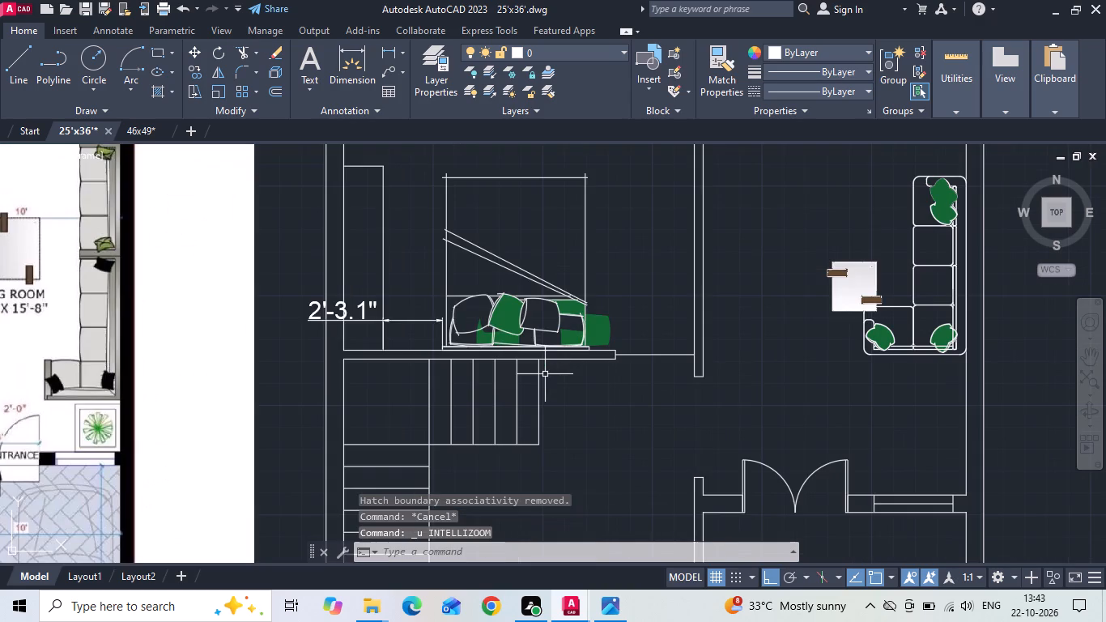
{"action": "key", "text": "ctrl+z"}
Select the whole bed with its pillows and move it 12" horizontally toward the wardrobe.
{"action": "scroll", "coordinate": [592, 329], "scroll_direction": "up", "scroll_amount": 1}
{"action": "left_click_drag", "start_coordinate": [655, 333], "coordinate": [629, 323]}
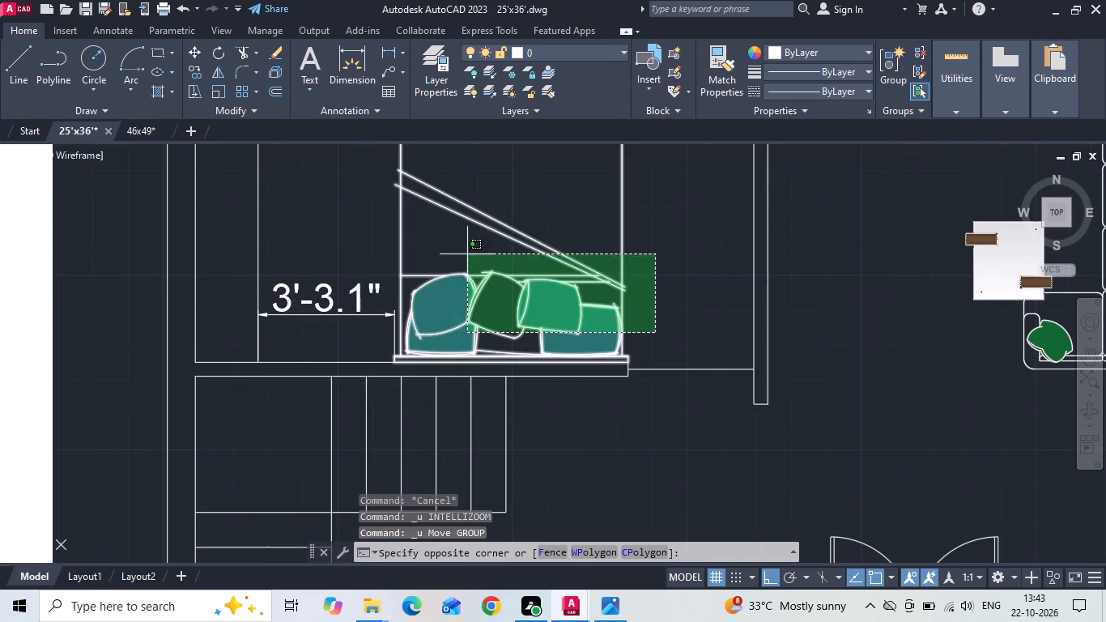
{"action": "left_click", "coordinate": [393, 181]}
{"action": "right_click_drag", "start_coordinate": [393, 185], "coordinate": [394, 193]}
{"action": "left_click", "coordinate": [436, 316]}
{"action": "left_click_drag", "start_coordinate": [683, 476], "coordinate": [672, 471]}
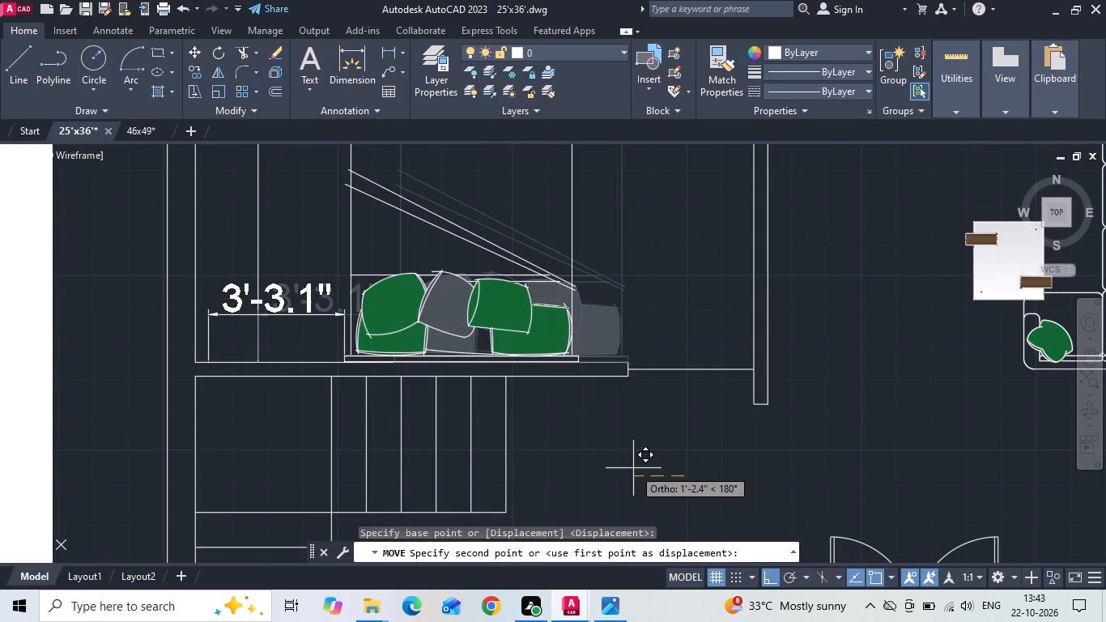
{"action": "type", "text": "12"}
{"action": "key", "text": "space"}
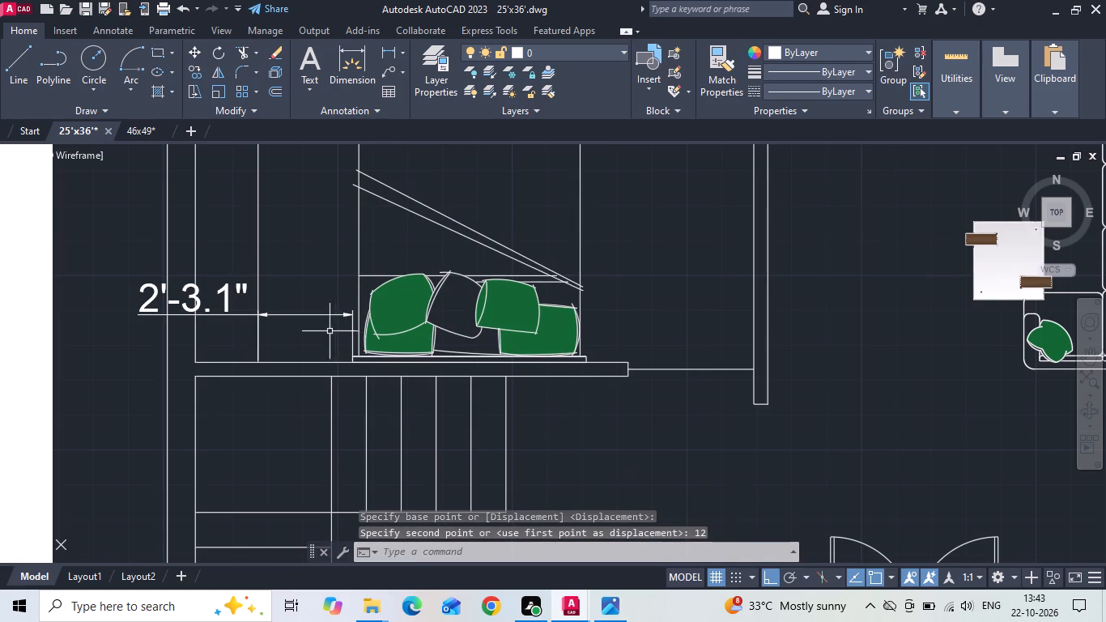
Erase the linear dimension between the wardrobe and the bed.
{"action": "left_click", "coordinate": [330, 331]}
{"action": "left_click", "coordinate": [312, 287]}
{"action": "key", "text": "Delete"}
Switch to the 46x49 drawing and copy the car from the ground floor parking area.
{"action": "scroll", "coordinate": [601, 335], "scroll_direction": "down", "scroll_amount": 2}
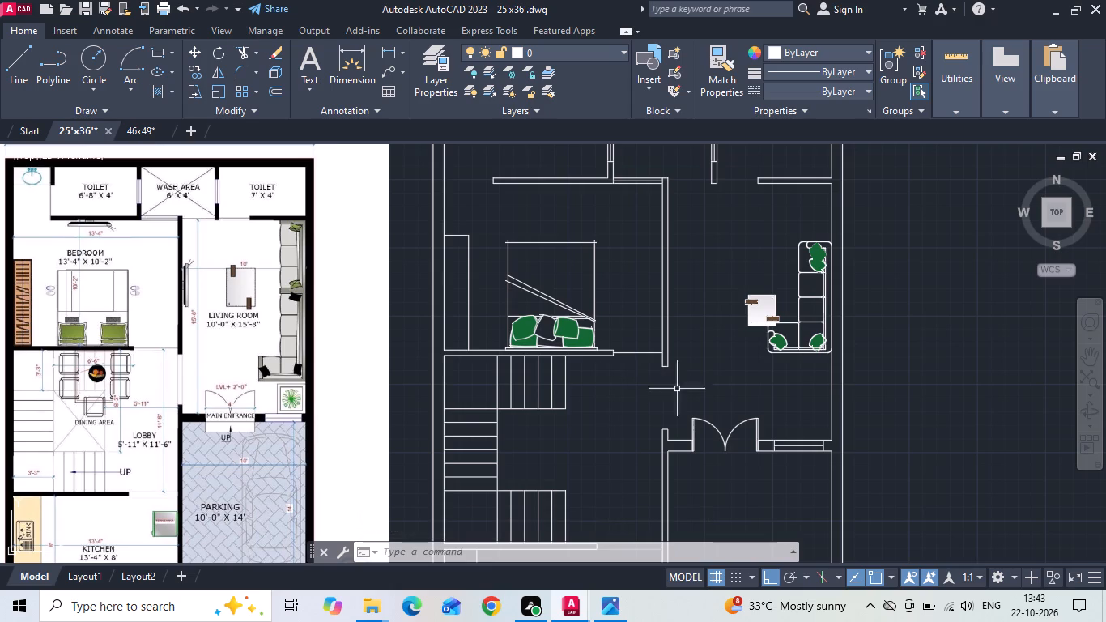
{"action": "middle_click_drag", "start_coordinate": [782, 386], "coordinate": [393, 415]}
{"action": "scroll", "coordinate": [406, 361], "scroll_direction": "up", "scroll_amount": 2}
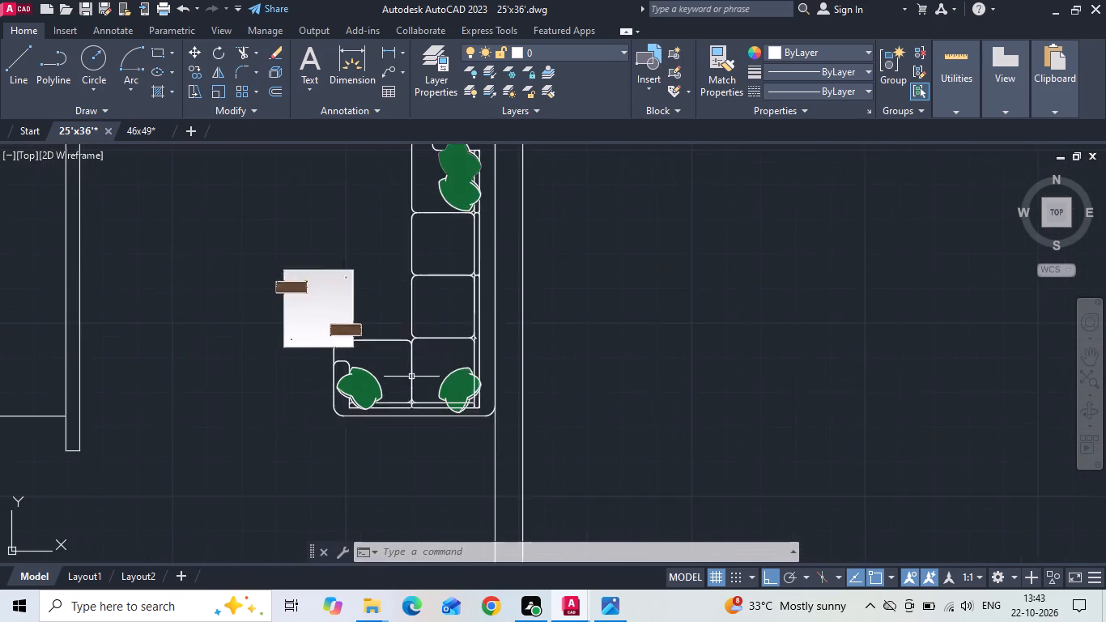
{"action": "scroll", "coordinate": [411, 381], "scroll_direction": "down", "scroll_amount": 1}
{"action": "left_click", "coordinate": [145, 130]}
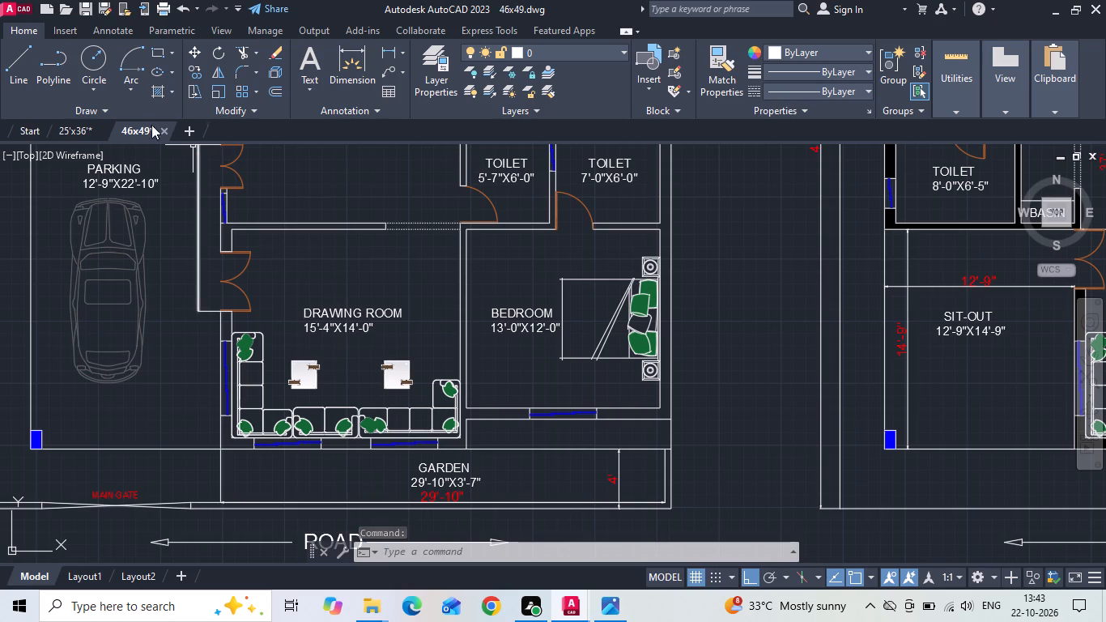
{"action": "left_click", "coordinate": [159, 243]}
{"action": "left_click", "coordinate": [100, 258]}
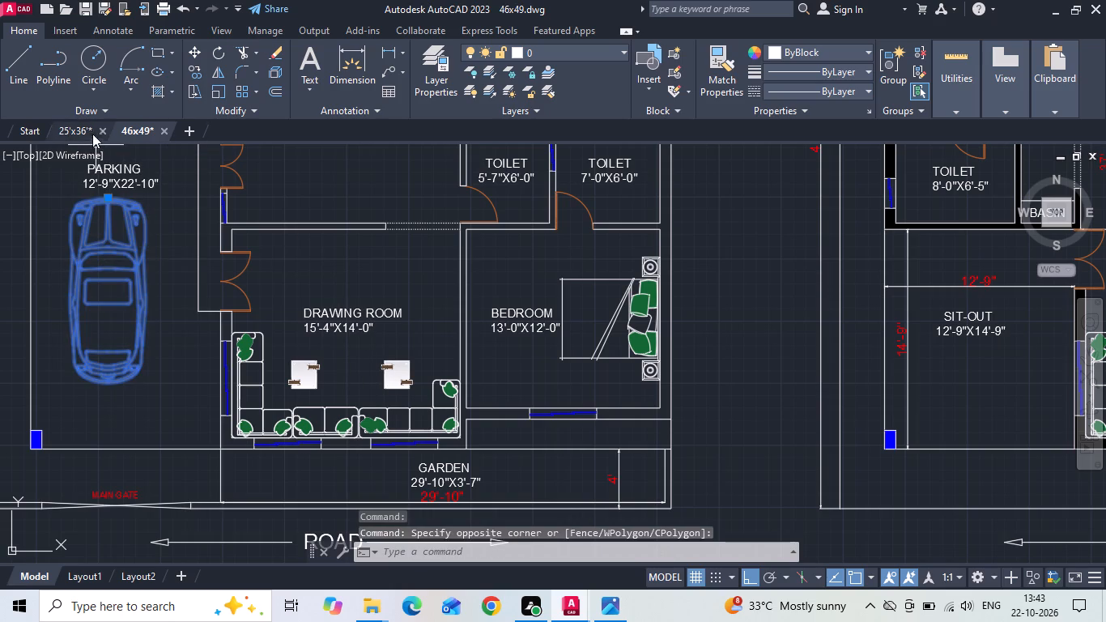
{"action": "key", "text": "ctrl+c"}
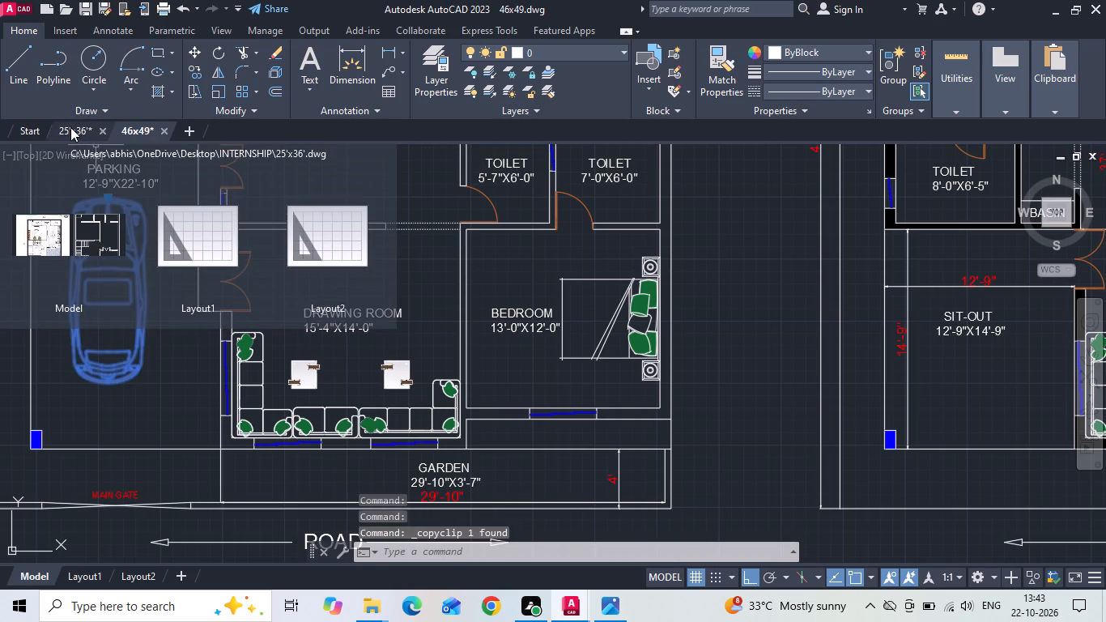
Select the wardrobe linework in the 46x49 ground floor bedroom above the puja room and copy it.
{"action": "scroll", "coordinate": [380, 363], "scroll_direction": "down", "scroll_amount": 2}
{"action": "scroll", "coordinate": [289, 335], "scroll_direction": "down", "scroll_amount": 1}
{"action": "scroll", "coordinate": [295, 236], "scroll_direction": "up", "scroll_amount": 2}
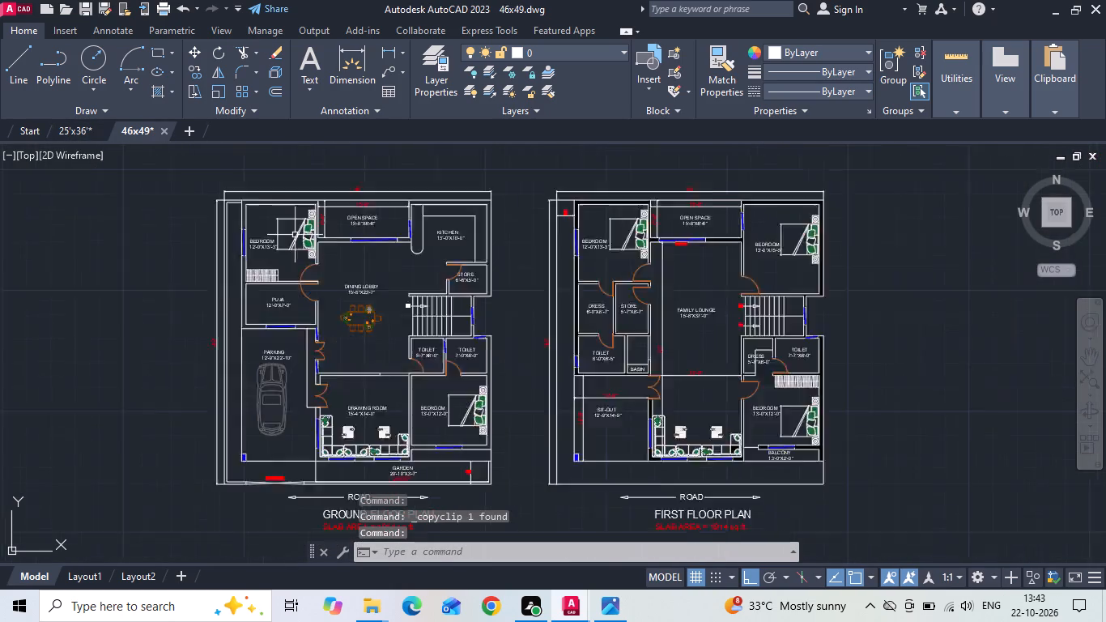
{"action": "scroll", "coordinate": [240, 292], "scroll_direction": "up", "scroll_amount": 2}
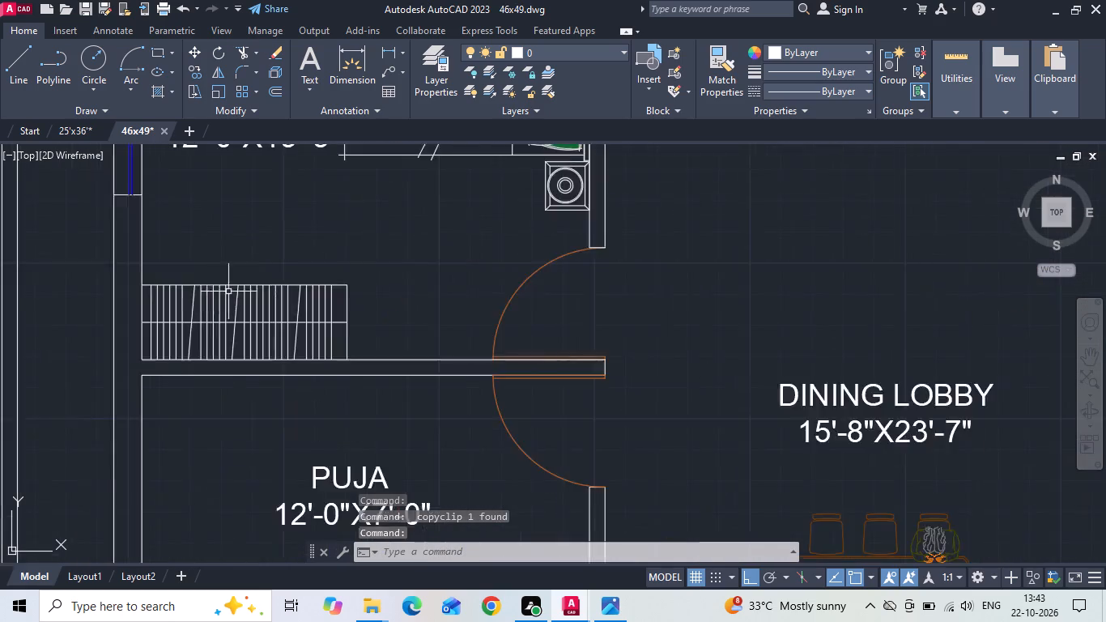
{"action": "scroll", "coordinate": [223, 292], "scroll_direction": "up", "scroll_amount": 3}
{"action": "left_click_drag", "start_coordinate": [577, 241], "coordinate": [568, 258]}
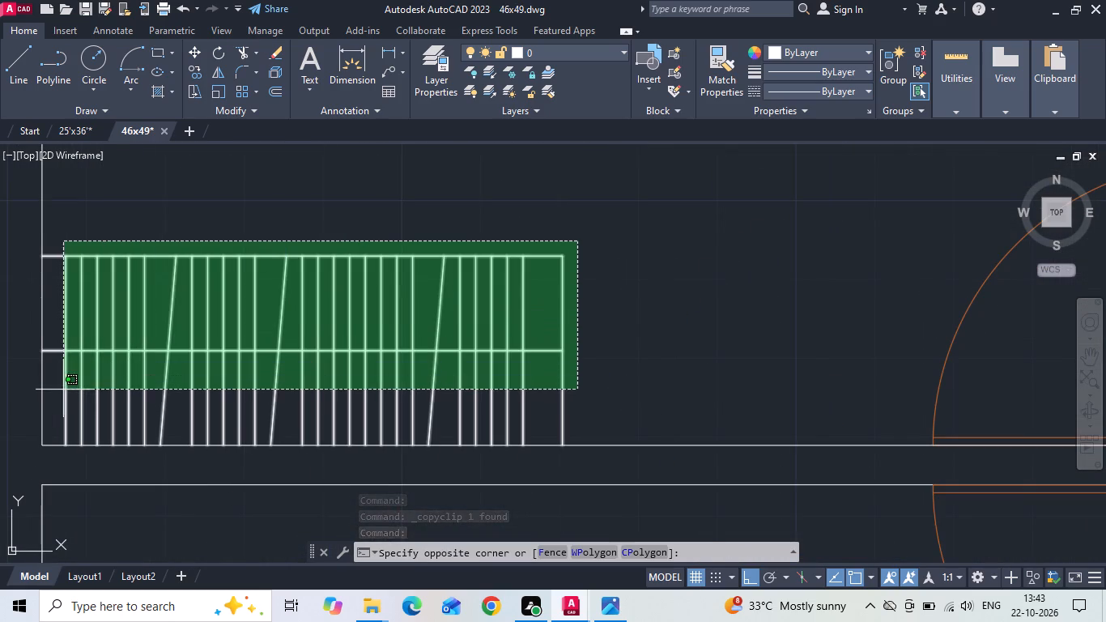
{"action": "left_click", "coordinate": [62, 390]}
{"action": "left_click", "coordinate": [75, 130]}
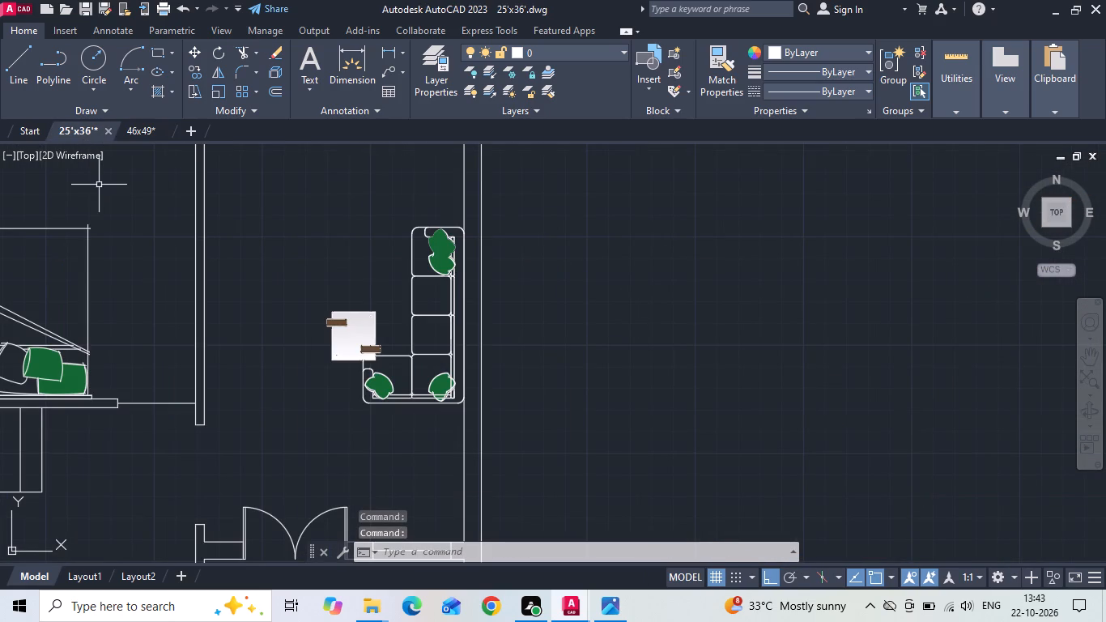
{"action": "left_click", "coordinate": [148, 135]}
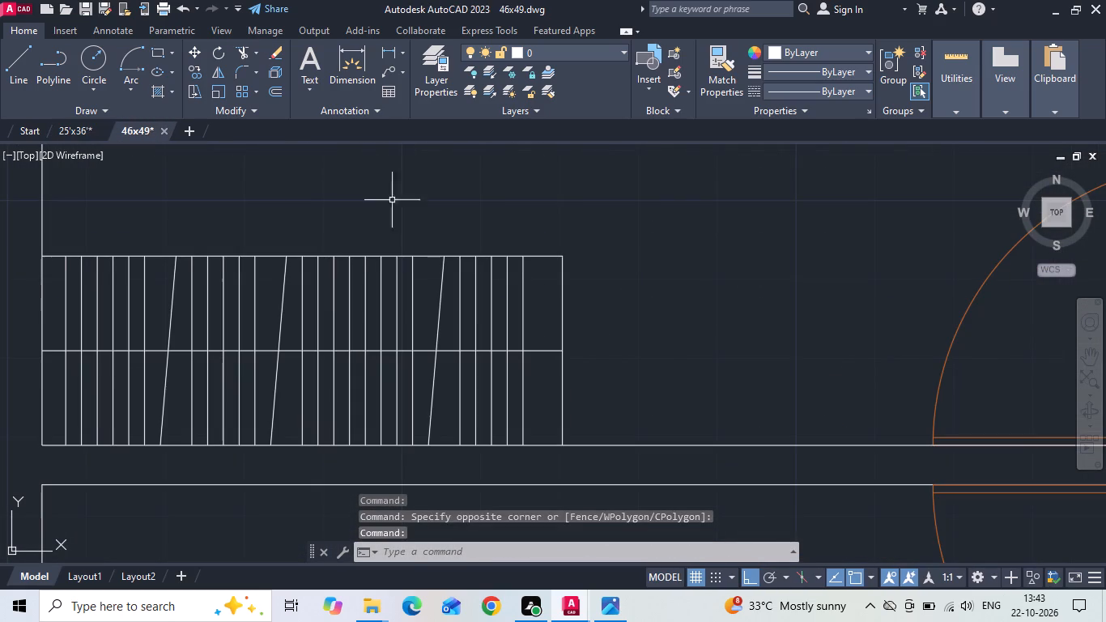
{"action": "left_click_drag", "start_coordinate": [581, 232], "coordinate": [551, 256]}
{"action": "left_click", "coordinate": [52, 388]}
{"action": "key", "text": "ctrl+c"}
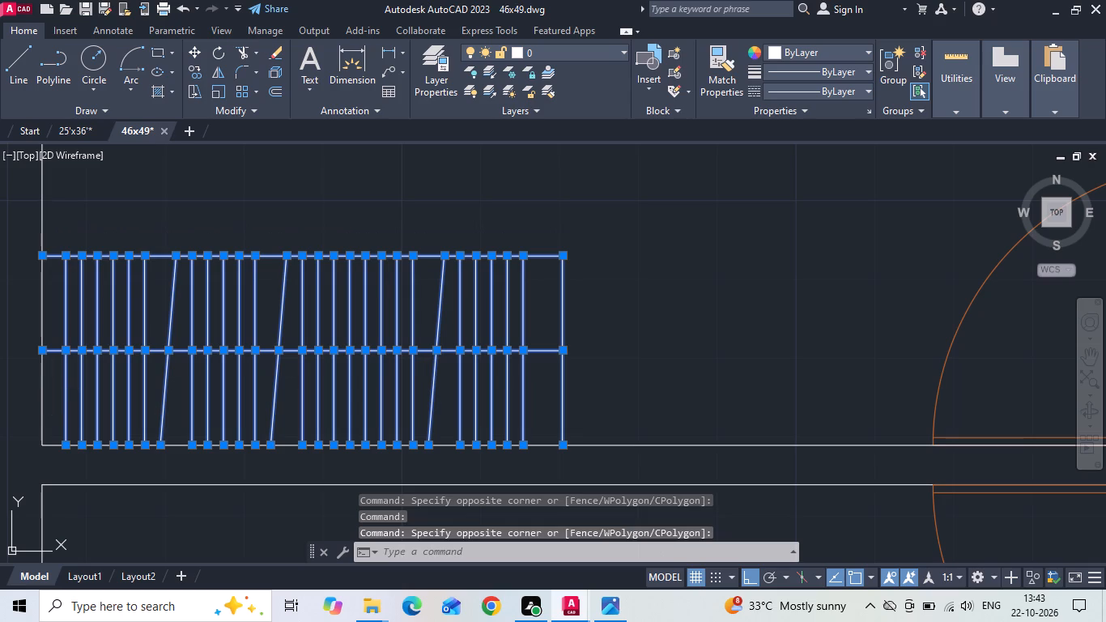
Paste the copied wardrobe linework into the 25'x36' drawing, in the empty space beside the living room's outer wall.
{"action": "left_click", "coordinate": [86, 126]}
{"action": "key", "text": "ctrl+v"}
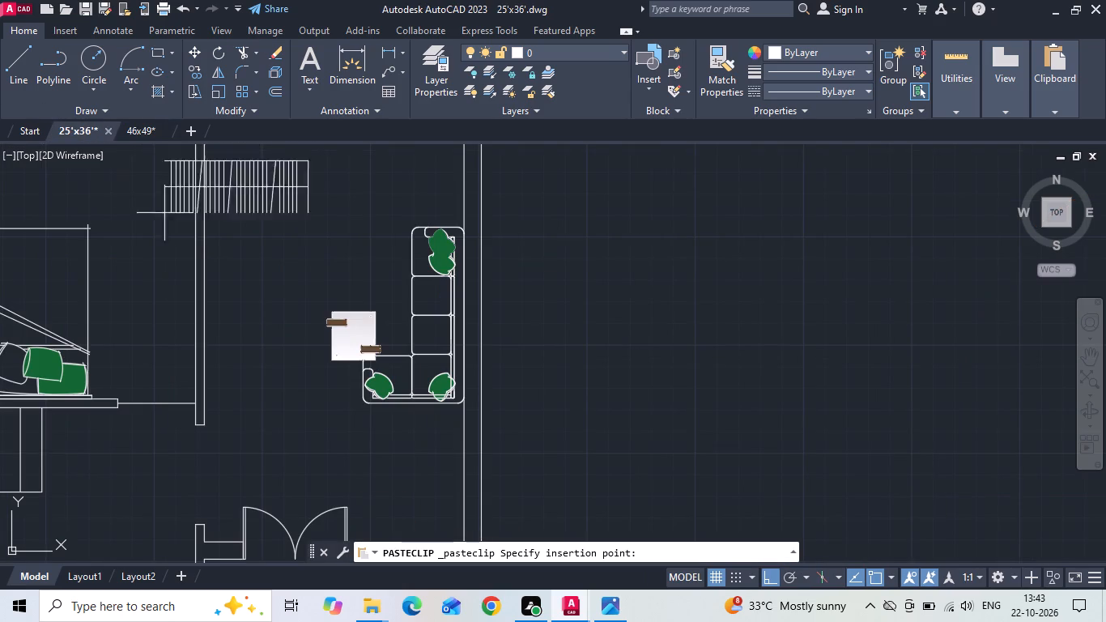
{"action": "scroll", "coordinate": [393, 301], "scroll_direction": "down", "scroll_amount": 3}
{"action": "scroll", "coordinate": [505, 295], "scroll_direction": "down", "scroll_amount": 2}
{"action": "scroll", "coordinate": [456, 305], "scroll_direction": "up", "scroll_amount": 2}
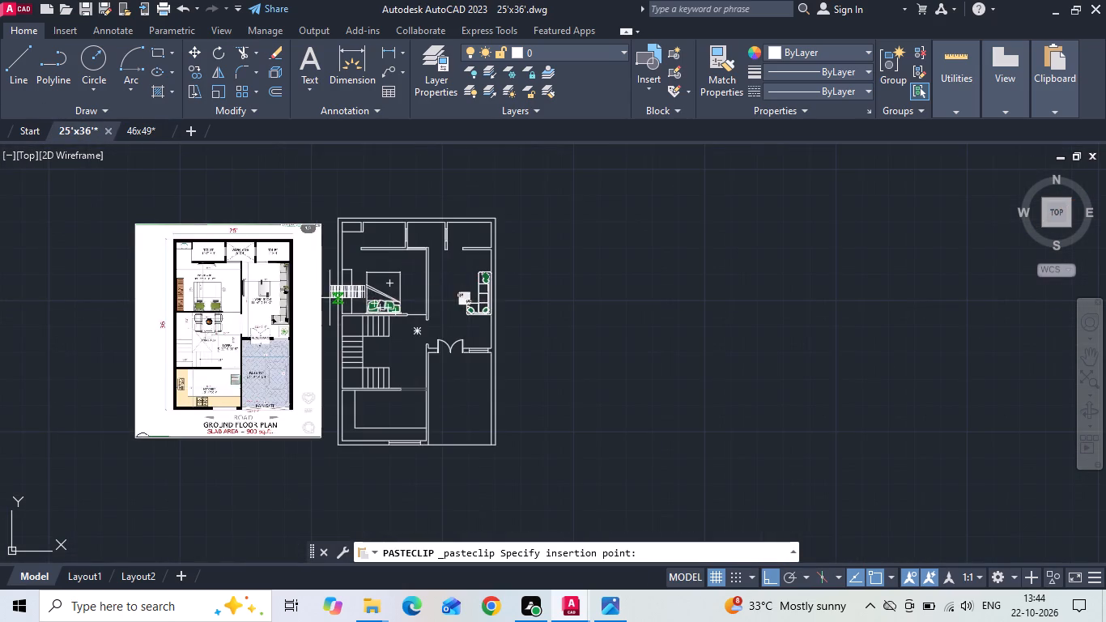
{"action": "scroll", "coordinate": [330, 297], "scroll_direction": "up", "scroll_amount": 3}
{"action": "scroll", "coordinate": [327, 309], "scroll_direction": "down", "scroll_amount": 1}
{"action": "scroll", "coordinate": [561, 309], "scroll_direction": "up", "scroll_amount": 1}
{"action": "middle_click_drag", "start_coordinate": [541, 316], "coordinate": [448, 356]}
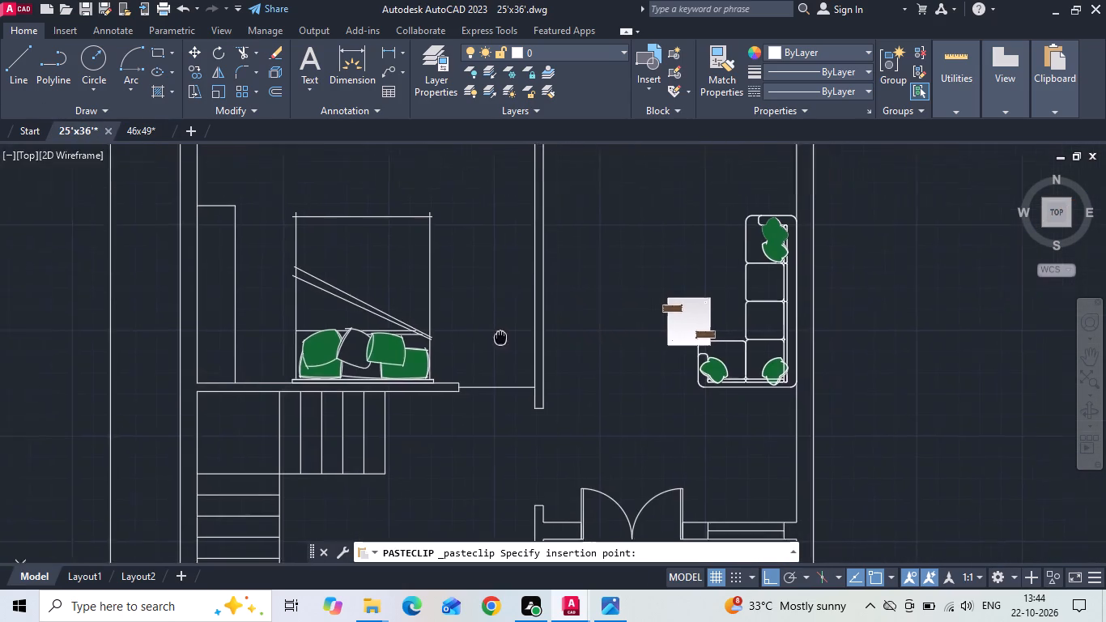
{"action": "middle_click_drag", "start_coordinate": [448, 356], "coordinate": [381, 370]}
{"action": "left_click", "coordinate": [758, 332]}
{"action": "key", "text": "Escape"}
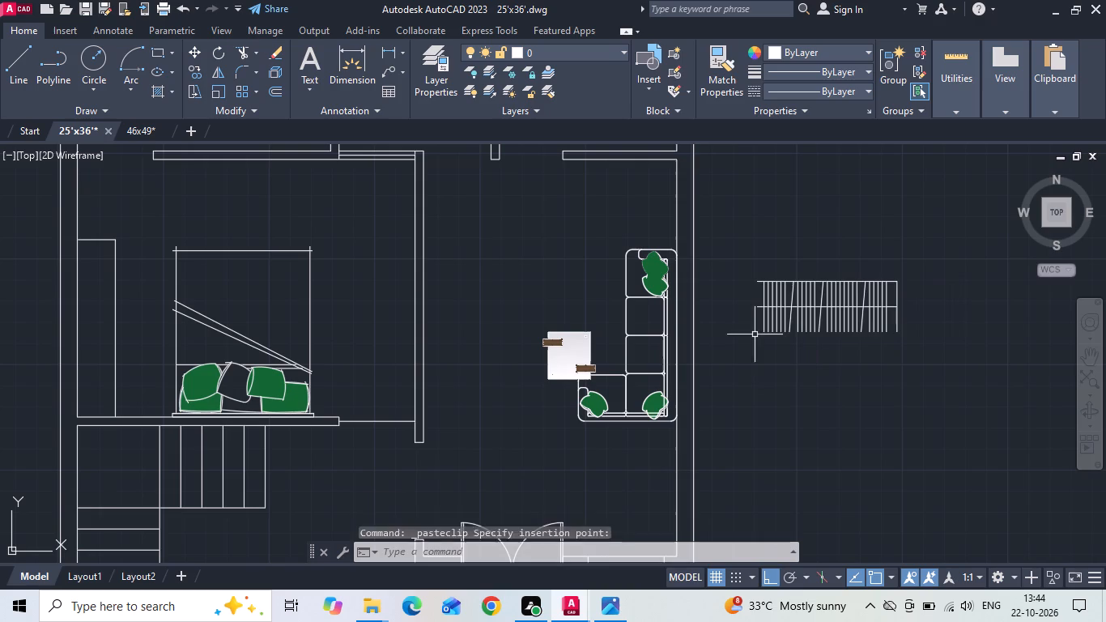
Rotate the pasted wardrobe linework 270° so that it stands vertically.
{"action": "left_click_drag", "start_coordinate": [751, 351], "coordinate": [774, 340]}
{"action": "left_click", "coordinate": [920, 249]}
{"action": "right_click", "coordinate": [921, 249]}
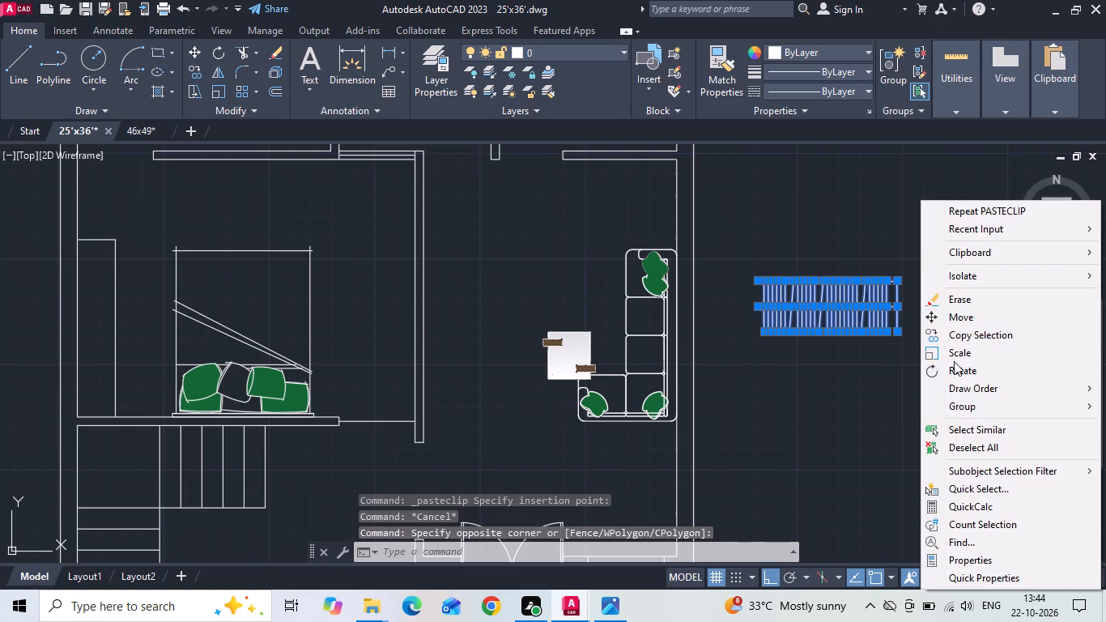
{"action": "left_click", "coordinate": [954, 362]}
{"action": "left_click", "coordinate": [842, 377]}
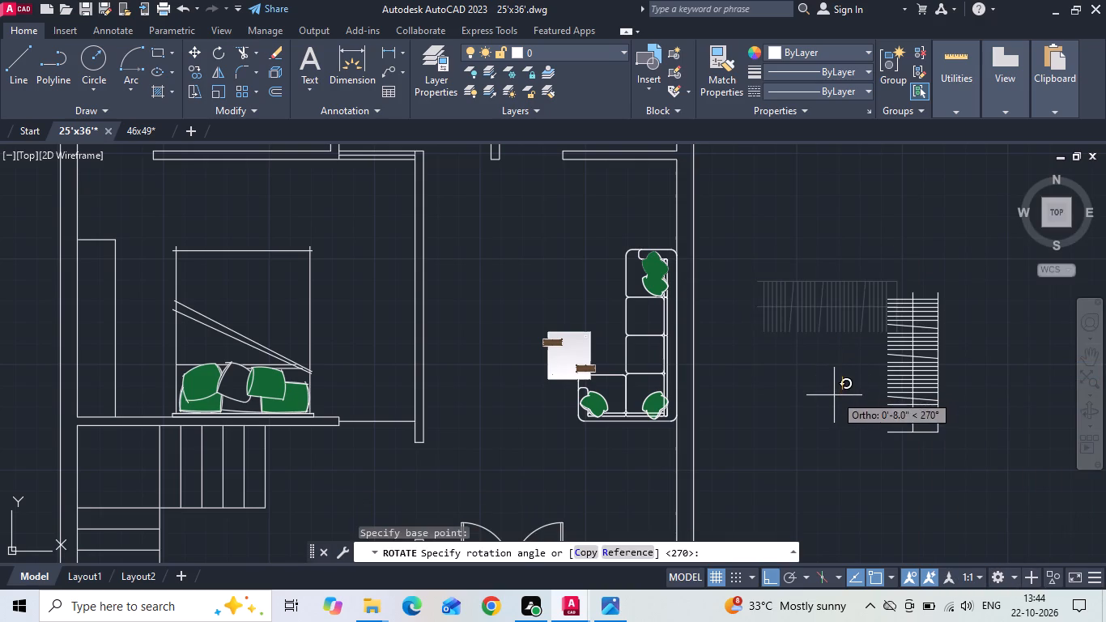
{"action": "left_click", "coordinate": [834, 395]}
Move the rotated wardrobe linework by its lower wall-side corner onto the matching inner corner of the bedroom's wardrobe outline.
{"action": "left_click_drag", "start_coordinate": [848, 474], "coordinate": [849, 466]}
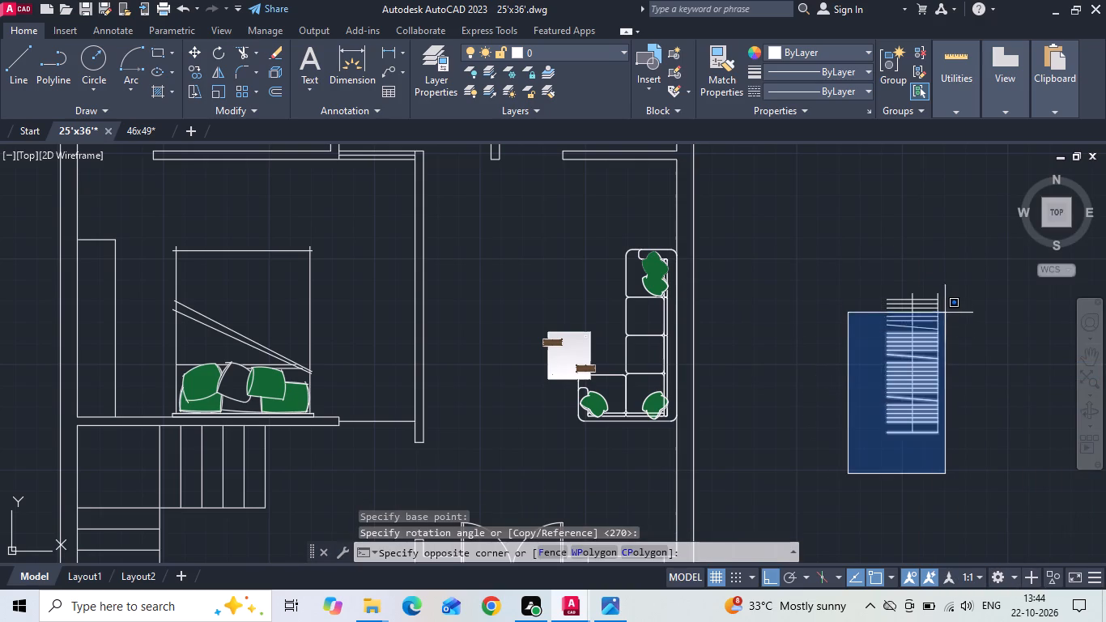
{"action": "left_click", "coordinate": [946, 272]}
{"action": "right_click", "coordinate": [946, 271]}
{"action": "left_click", "coordinate": [954, 314]}
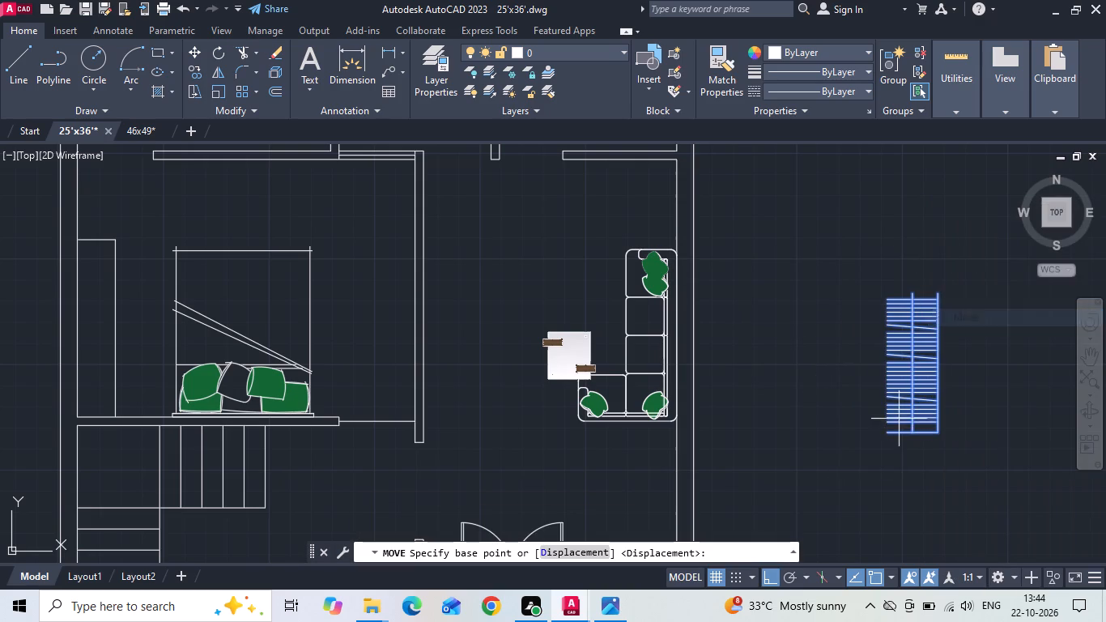
{"action": "left_click", "coordinate": [888, 435]}
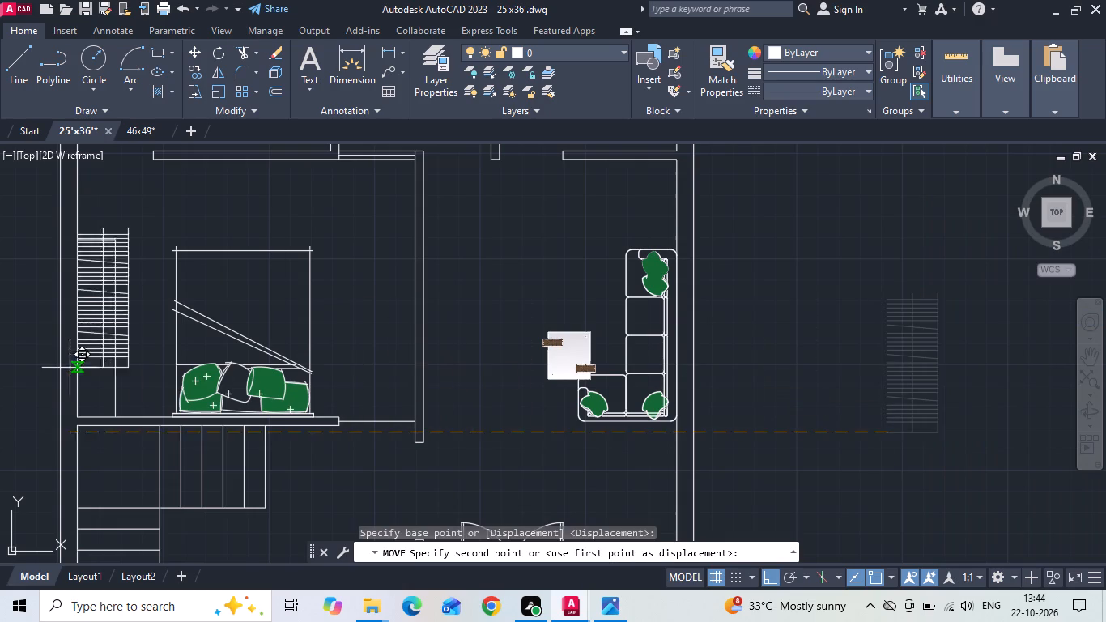
{"action": "scroll", "coordinate": [68, 368], "scroll_direction": "up", "scroll_amount": 2}
{"action": "left_click", "coordinate": [96, 489]}
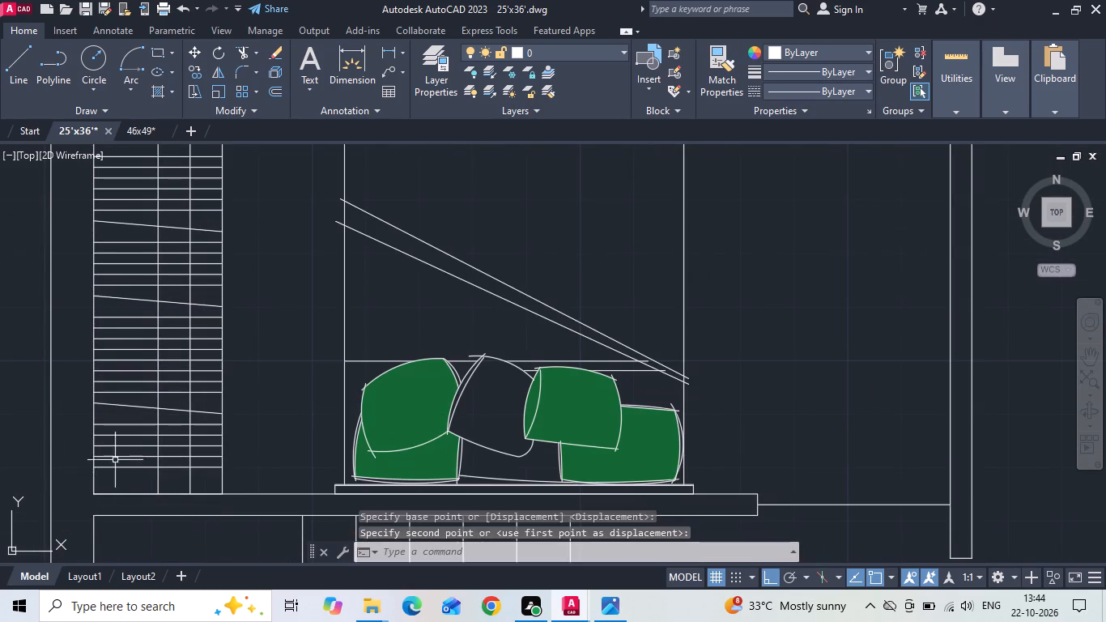
Trim the hanger lines projecting past the wardrobe's front edge and remove the leftover vertical line outside it.
{"action": "middle_click_drag", "start_coordinate": [129, 442], "coordinate": [287, 394]}
{"action": "scroll", "coordinate": [359, 432], "scroll_direction": "down", "scroll_amount": 1}
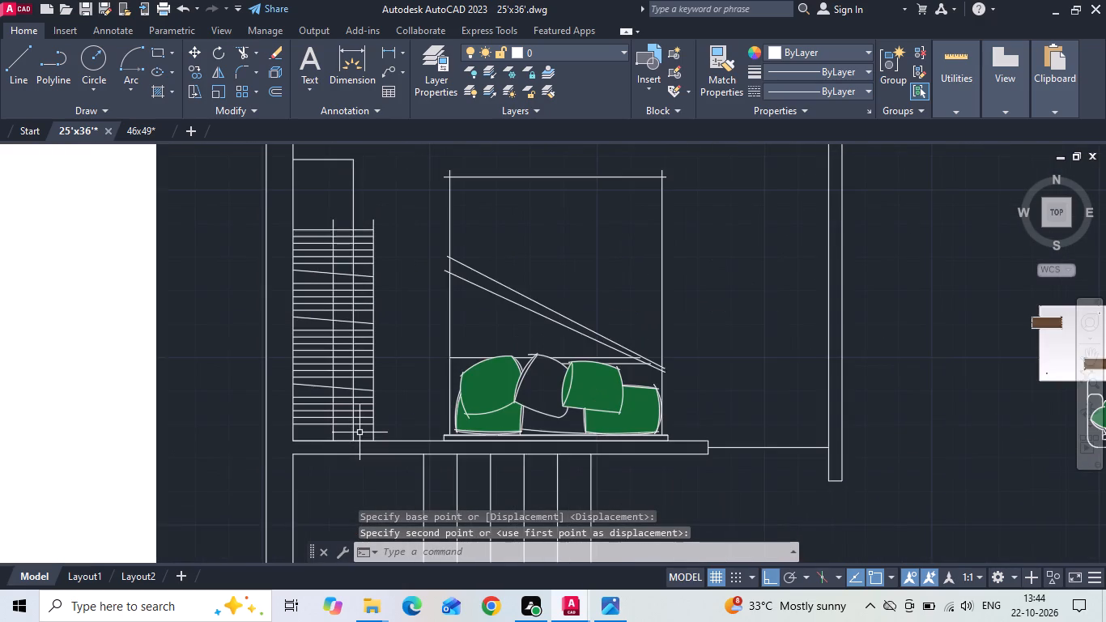
{"action": "scroll", "coordinate": [359, 432], "scroll_direction": "up", "scroll_amount": 1}
{"action": "type", "text": "tr"}
{"action": "key", "text": "space"}
{"action": "key", "text": "space"}
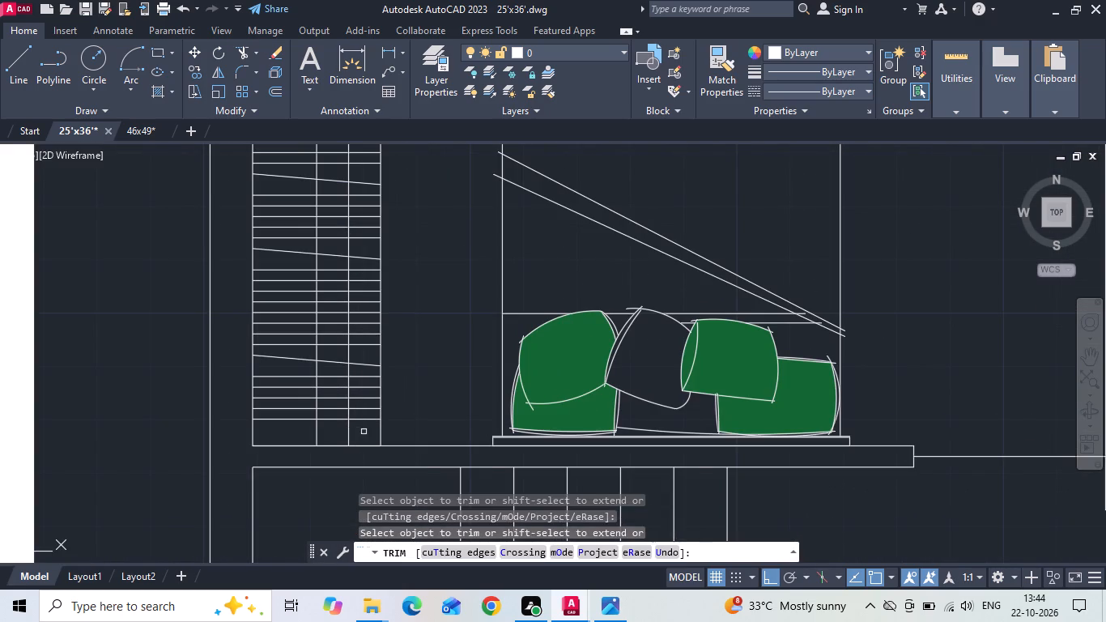
{"action": "scroll", "coordinate": [367, 435], "scroll_direction": "down", "scroll_amount": 1}
{"action": "left_click", "coordinate": [366, 226]}
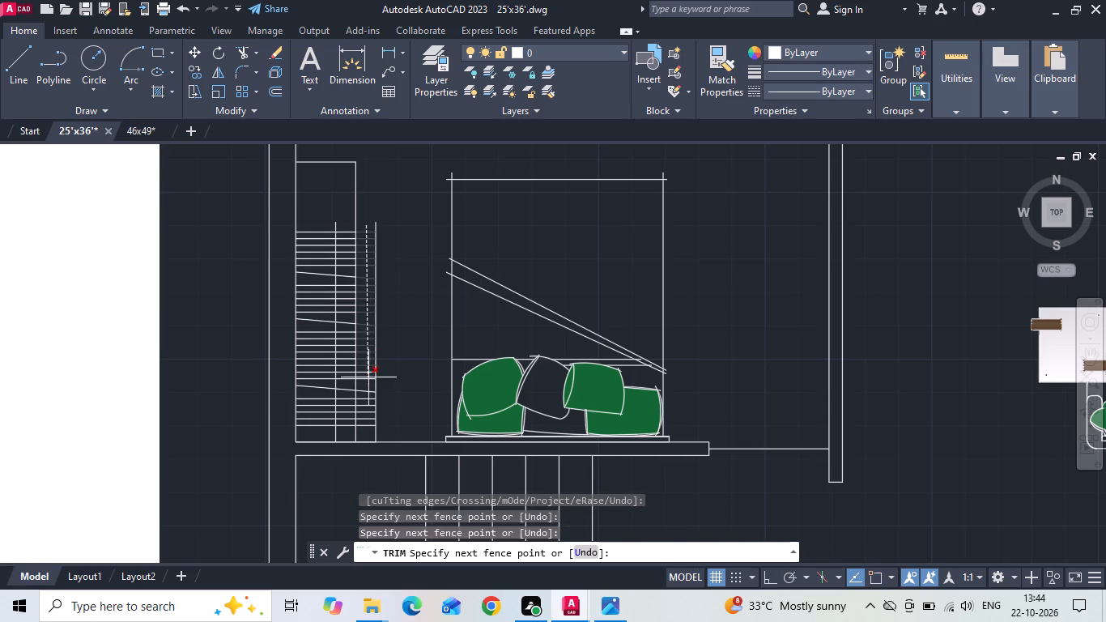
{"action": "left_click", "coordinate": [364, 431]}
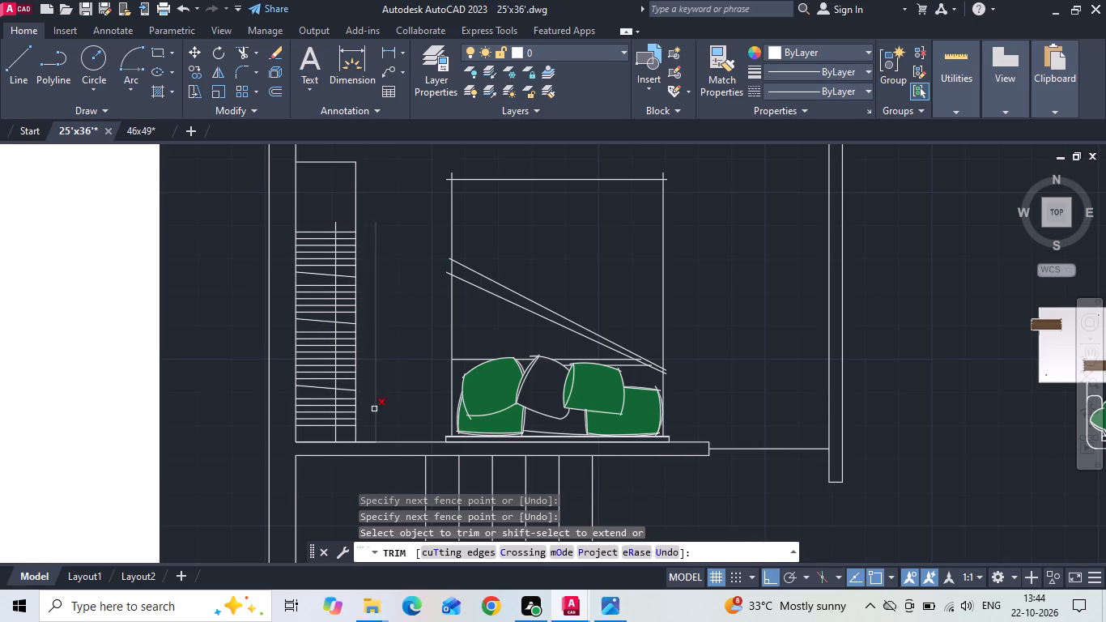
{"action": "left_click", "coordinate": [376, 407]}
{"action": "key", "text": "Escape"}
Move the wardrobe's vertical rail line horizontally to the midpoint of the wardrobe's depth.
{"action": "scroll", "coordinate": [329, 221], "scroll_direction": "up", "scroll_amount": 2}
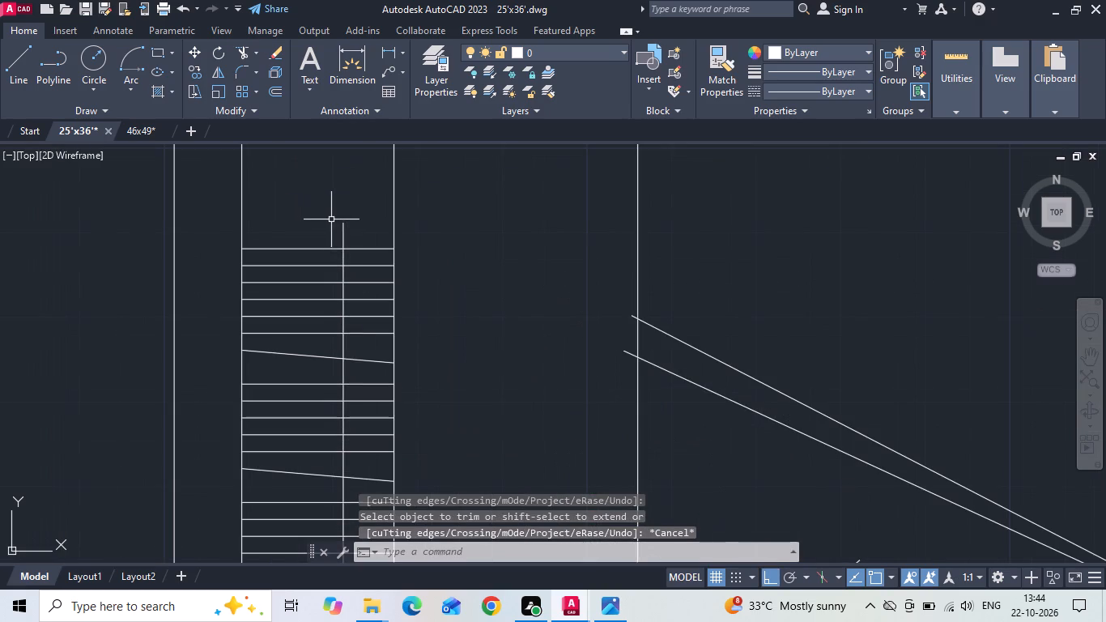
{"action": "left_click", "coordinate": [349, 236]}
{"action": "left_click", "coordinate": [313, 224]}
{"action": "right_click", "coordinate": [313, 224]}
{"action": "left_click", "coordinate": [355, 288]}
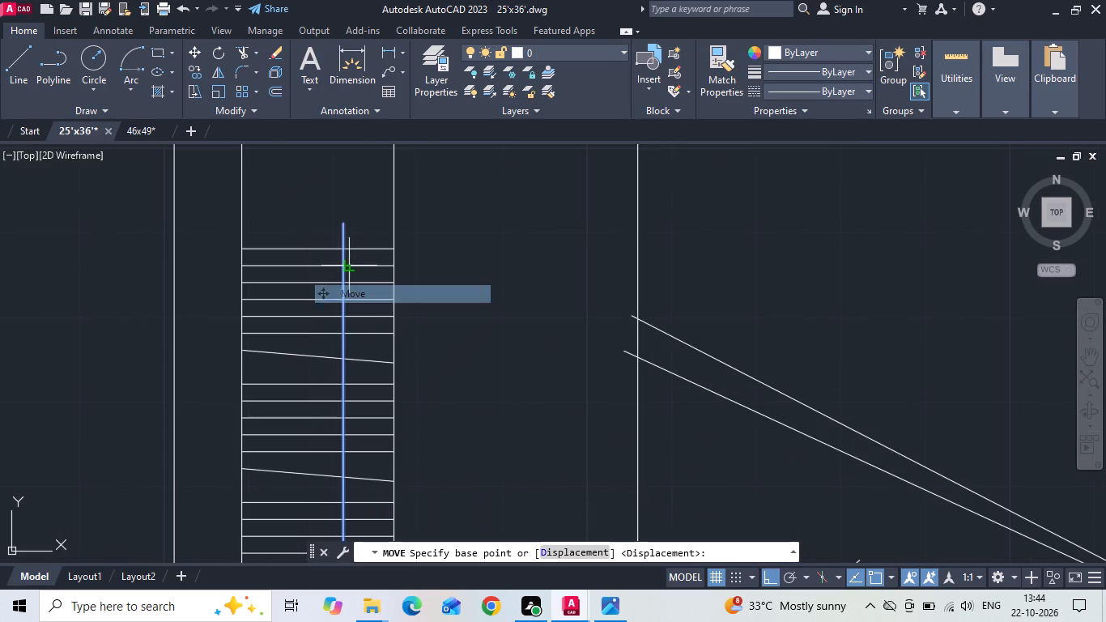
{"action": "left_click", "coordinate": [343, 246]}
{"action": "left_click", "coordinate": [316, 249]}
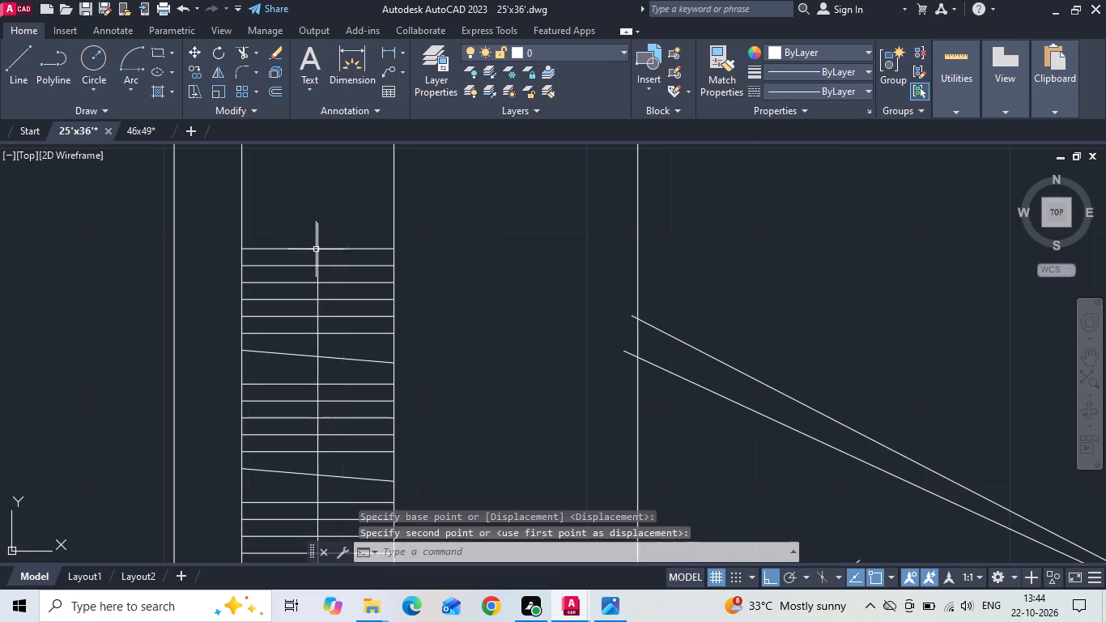
Extend the wardrobe's central rail line up to the top edge of the wardrobe outline.
{"action": "scroll", "coordinate": [364, 345], "scroll_direction": "down", "scroll_amount": 2}
{"action": "type", "text": "ex"}
{"action": "key", "text": "space"}
{"action": "left_click", "coordinate": [348, 301]}
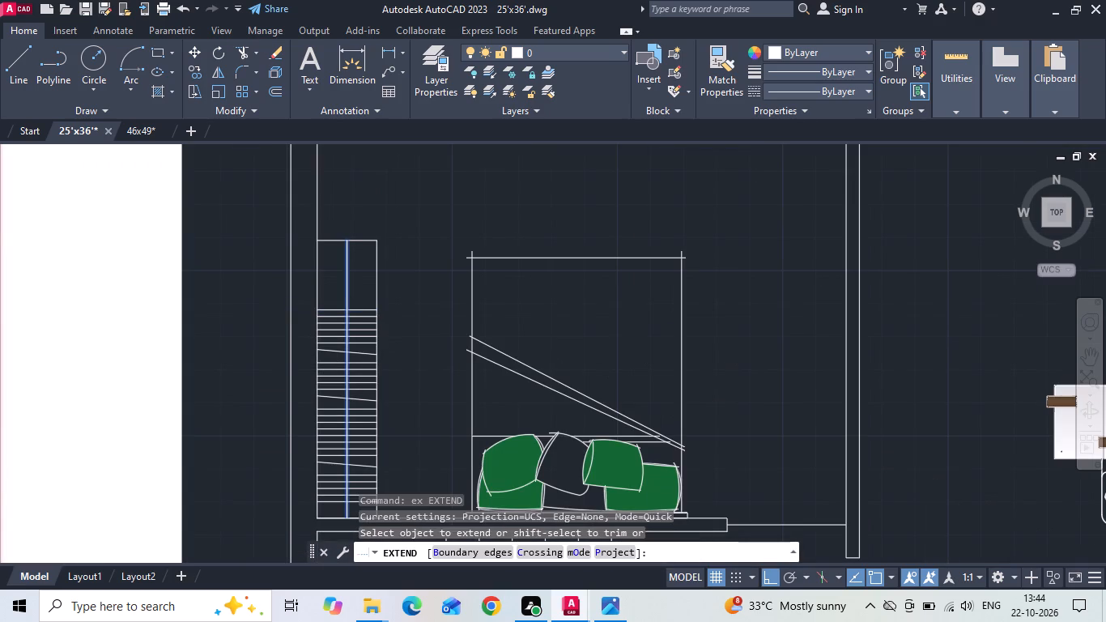
{"action": "key", "text": "Escape"}
Copy the upper group of hanger lines vertically upward along the wardrobe's front edge to fill its empty top part.
{"action": "left_click_drag", "start_coordinate": [364, 298], "coordinate": [363, 314]}
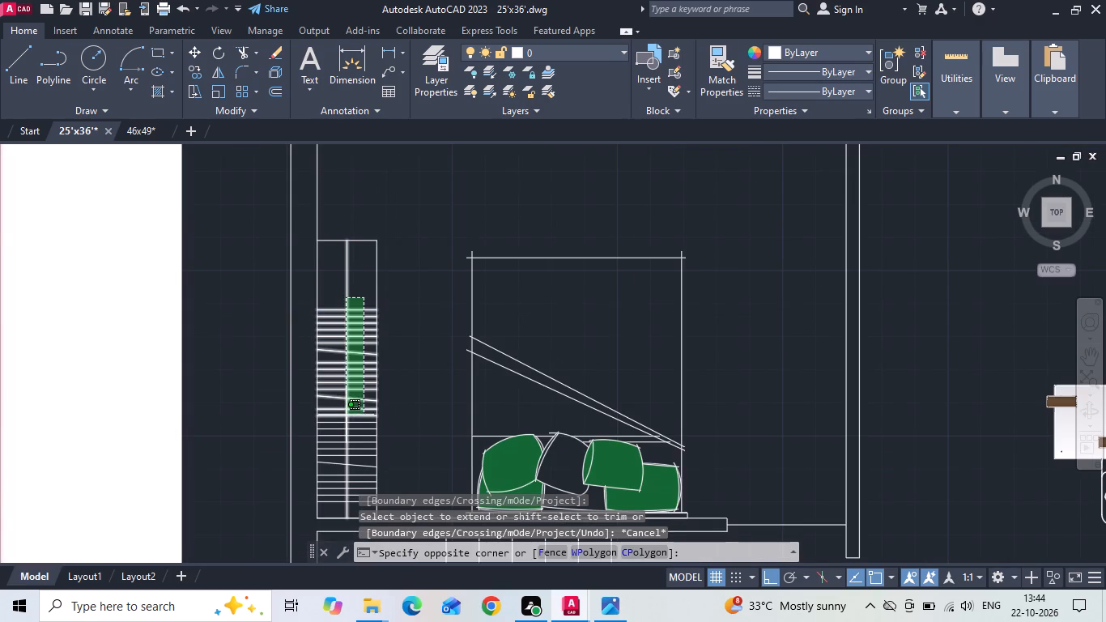
{"action": "left_click", "coordinate": [347, 403]}
{"action": "right_click", "coordinate": [347, 403]}
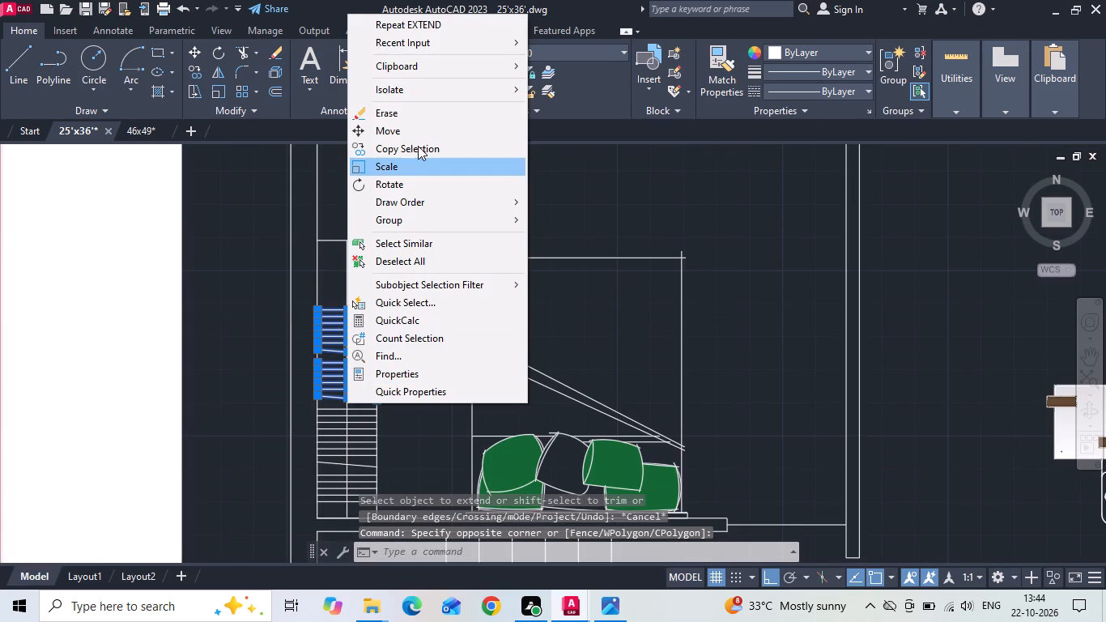
{"action": "left_click", "coordinate": [419, 146]}
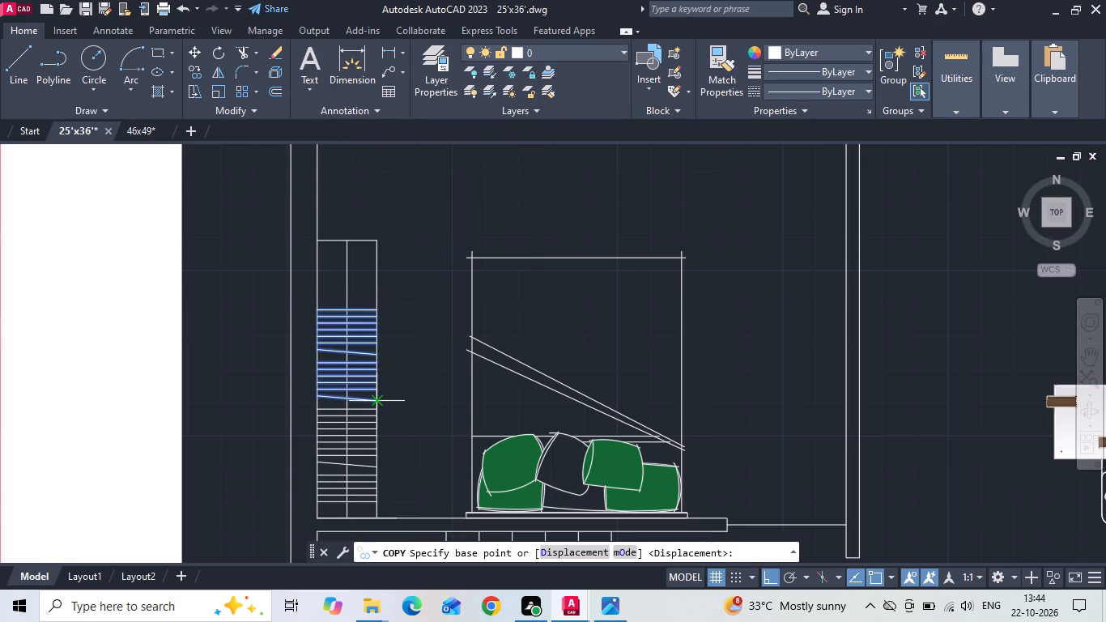
{"action": "left_click", "coordinate": [381, 400]}
{"action": "scroll", "coordinate": [377, 293], "scroll_direction": "up", "scroll_amount": 2}
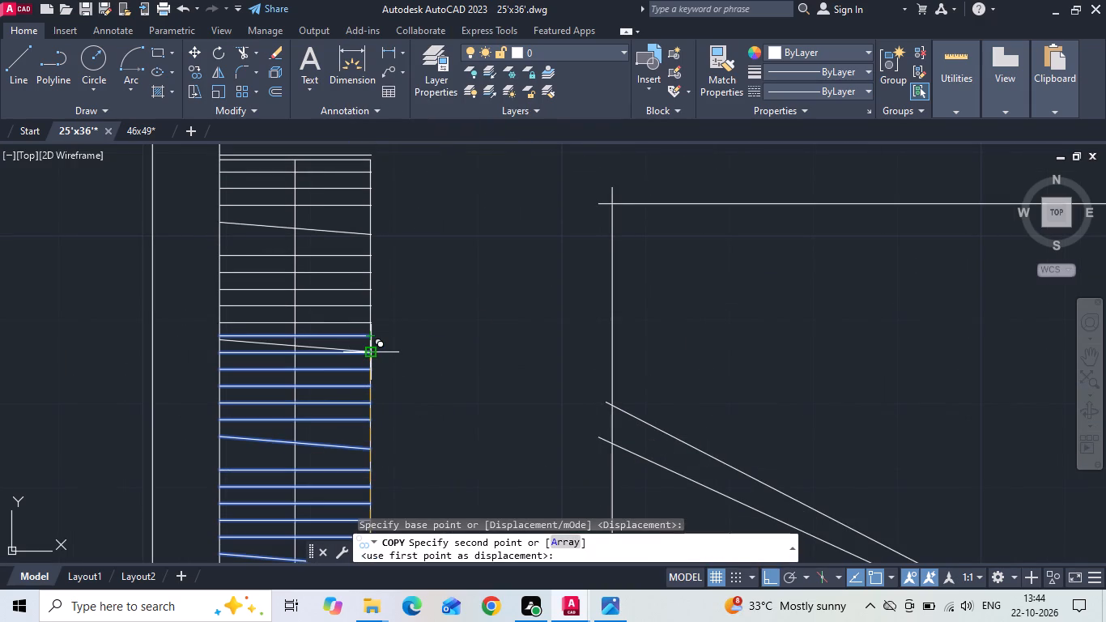
{"action": "left_click", "coordinate": [366, 338]}
{"action": "key", "text": "Escape"}
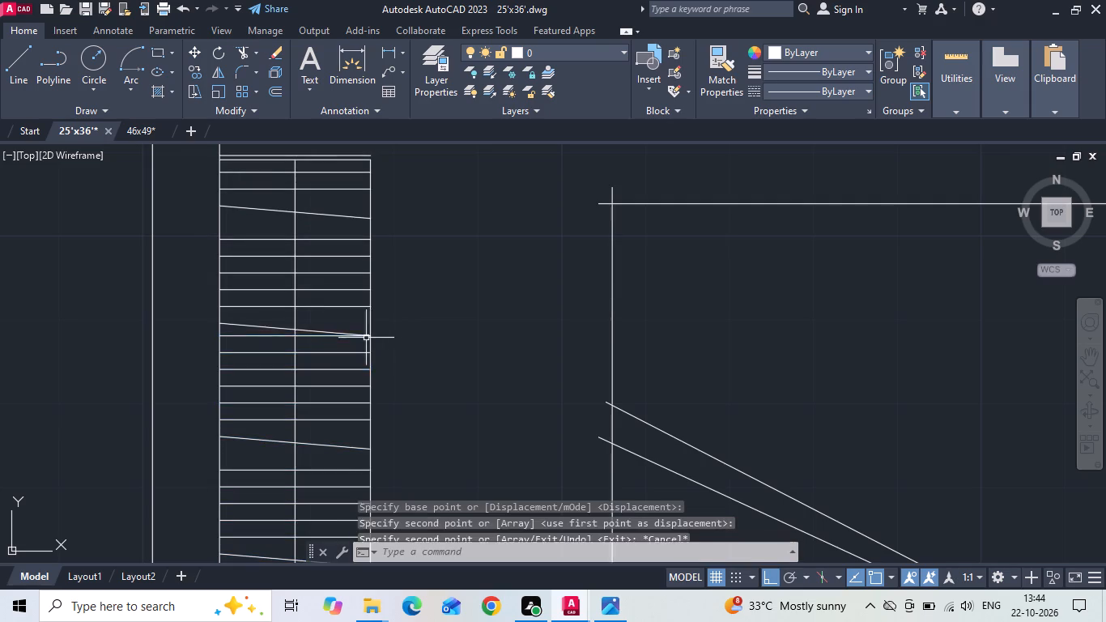
{"action": "scroll", "coordinate": [348, 334], "scroll_direction": "down", "scroll_amount": 1}
{"action": "scroll", "coordinate": [335, 219], "scroll_direction": "up", "scroll_amount": 2}
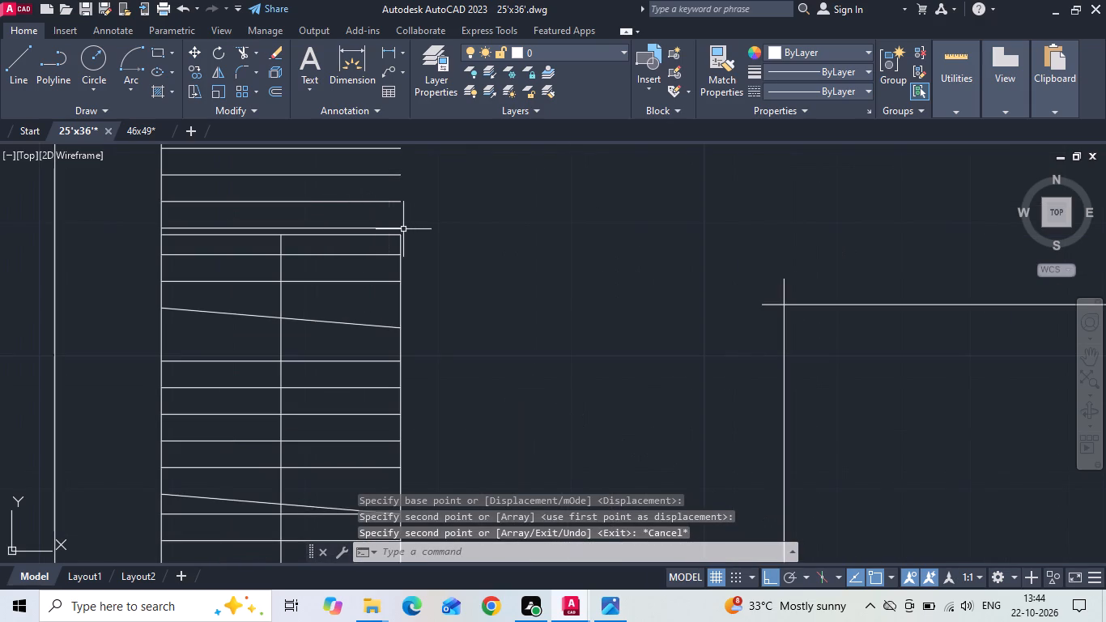
Delete the four copied hanger lines that project above the wardrobe's top edge.
{"action": "left_click", "coordinate": [411, 230]}
{"action": "middle_click_drag", "start_coordinate": [381, 192], "coordinate": [383, 252]}
{"action": "left_click", "coordinate": [366, 174]}
{"action": "key", "text": "Delete"}
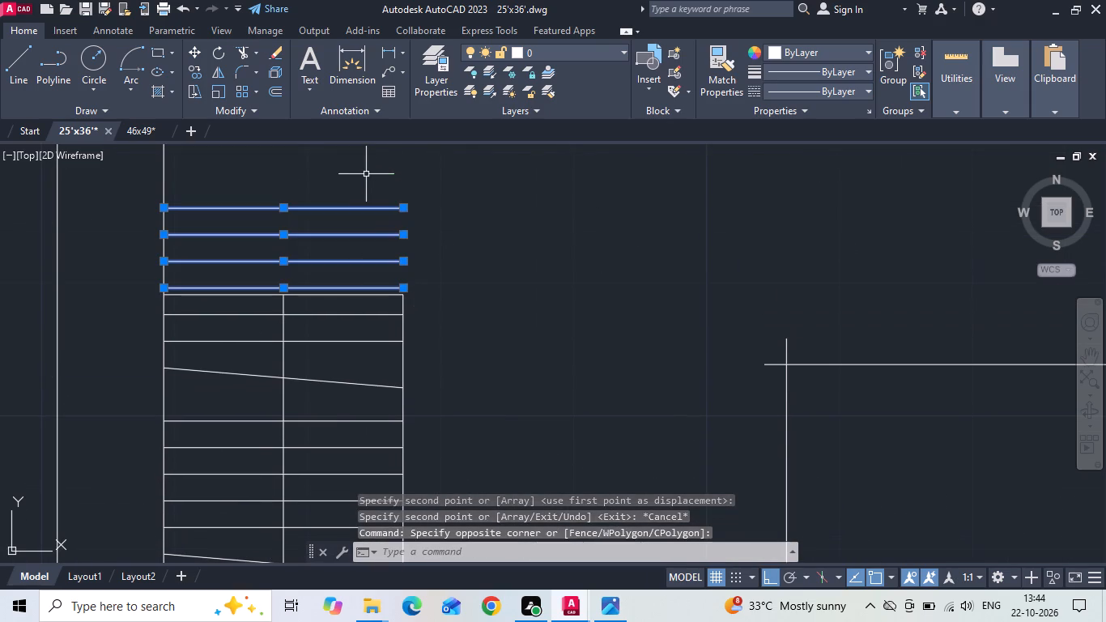
{"action": "scroll", "coordinate": [366, 174], "scroll_direction": "down", "scroll_amount": 2}
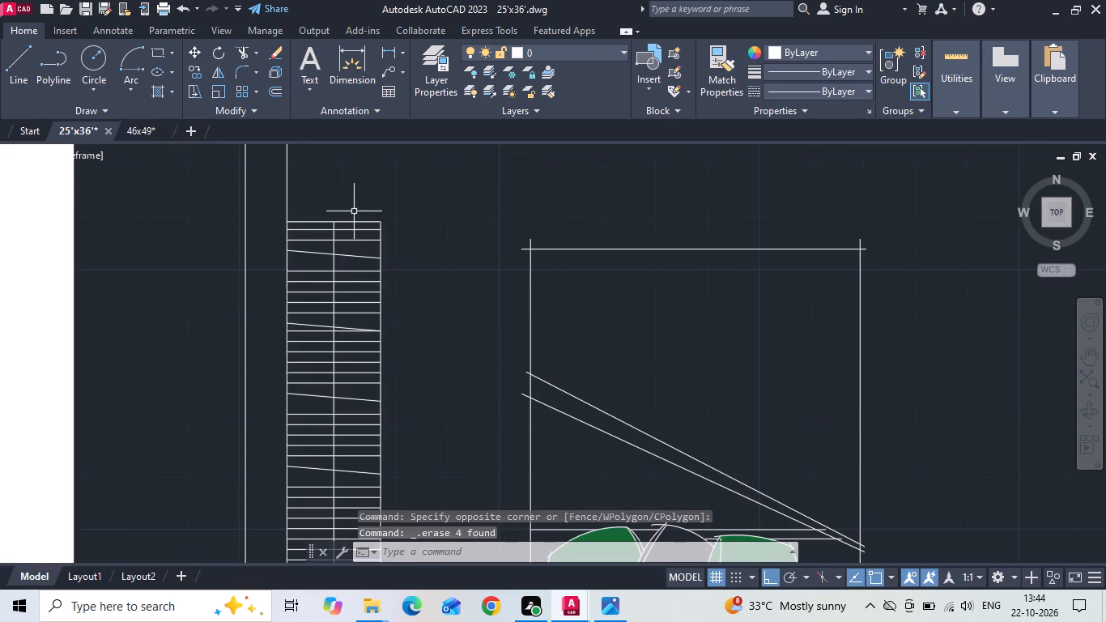
Delete the hanger line meeting a slanted hanger mid-wardrobe and the stray horizontal line along the wardrobe's base.
{"action": "scroll", "coordinate": [316, 366], "scroll_direction": "up", "scroll_amount": 1}
{"action": "left_click", "coordinate": [315, 309]}
{"action": "key", "text": "Delete"}
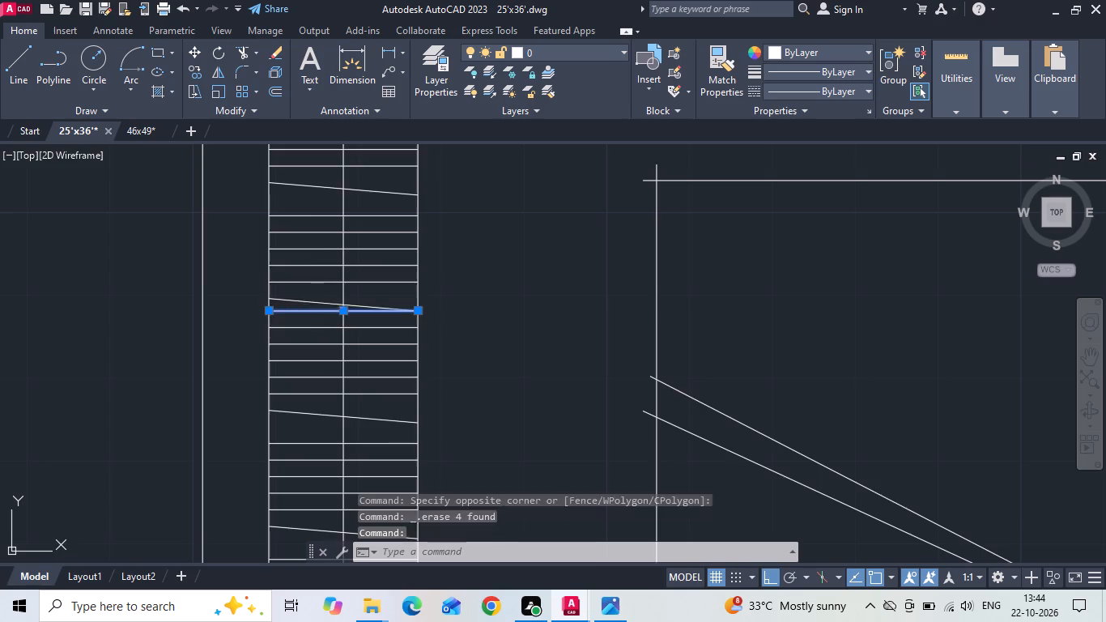
{"action": "scroll", "coordinate": [331, 374], "scroll_direction": "down", "scroll_amount": 1}
{"action": "scroll", "coordinate": [440, 351], "scroll_direction": "down", "scroll_amount": 2}
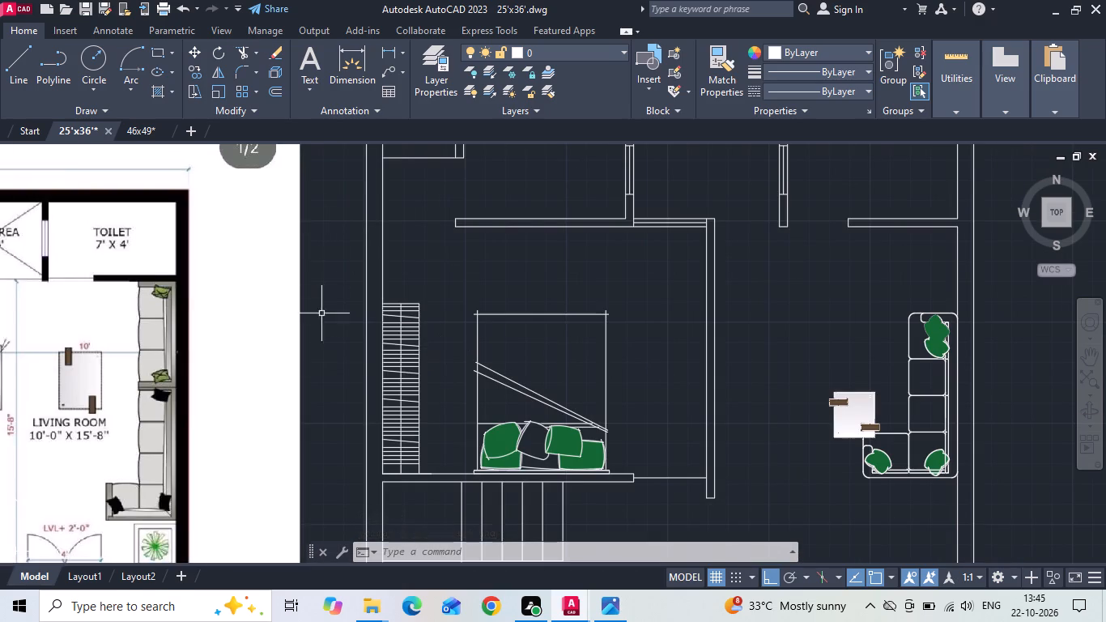
{"action": "scroll", "coordinate": [432, 458], "scroll_direction": "up", "scroll_amount": 2}
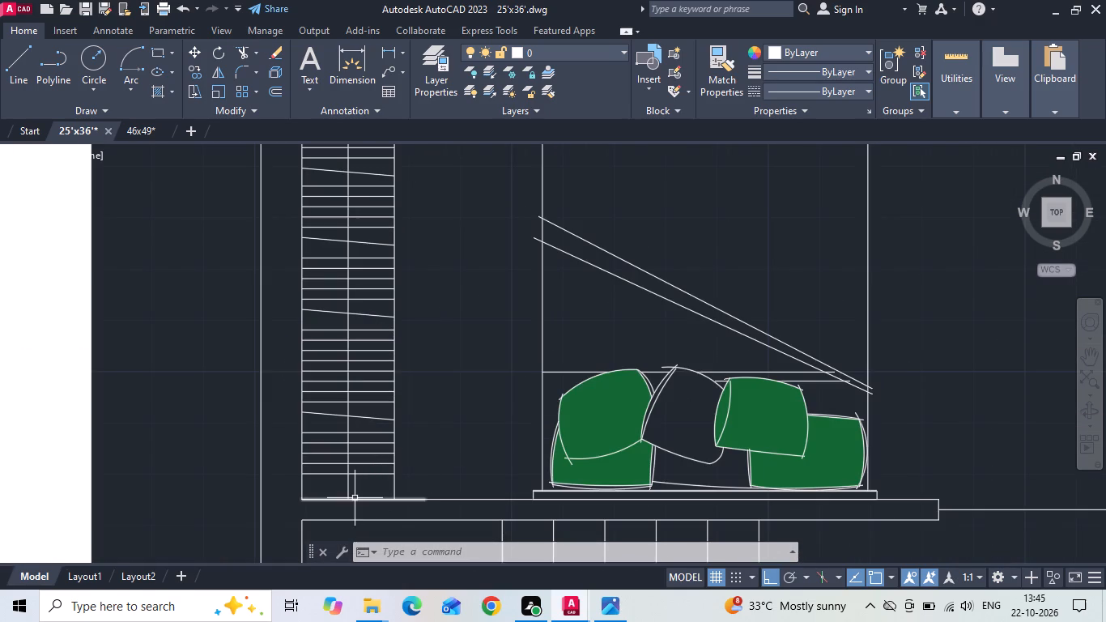
{"action": "left_click", "coordinate": [355, 498]}
{"action": "key", "text": "Delete"}
{"action": "scroll", "coordinate": [209, 440], "scroll_direction": "down", "scroll_amount": 2}
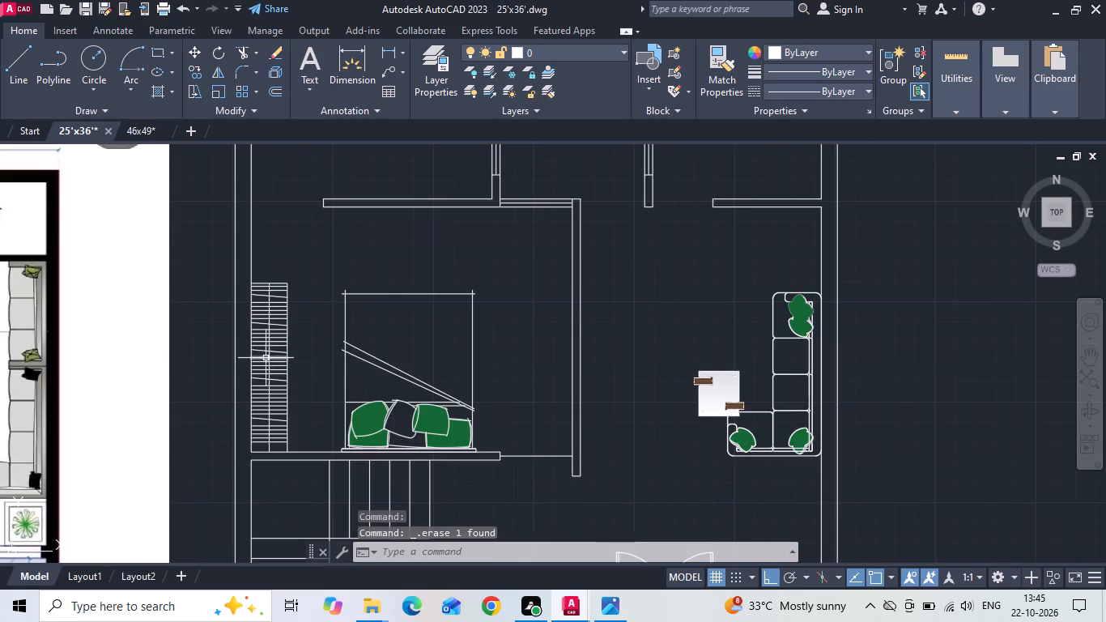
Copy the L-shaped living room sofa to the empty space outside the house's right-hand outer wall.
{"action": "scroll", "coordinate": [498, 317], "scroll_direction": "down", "scroll_amount": 1}
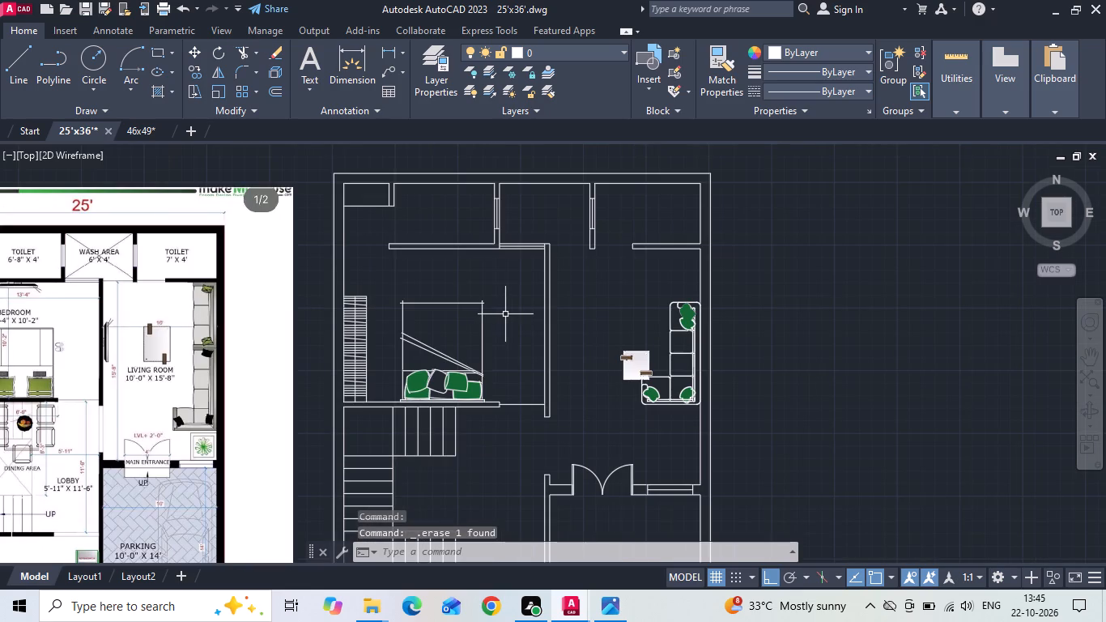
{"action": "scroll", "coordinate": [664, 384], "scroll_direction": "up", "scroll_amount": 1}
{"action": "left_click", "coordinate": [678, 369]}
{"action": "right_click", "coordinate": [678, 369]}
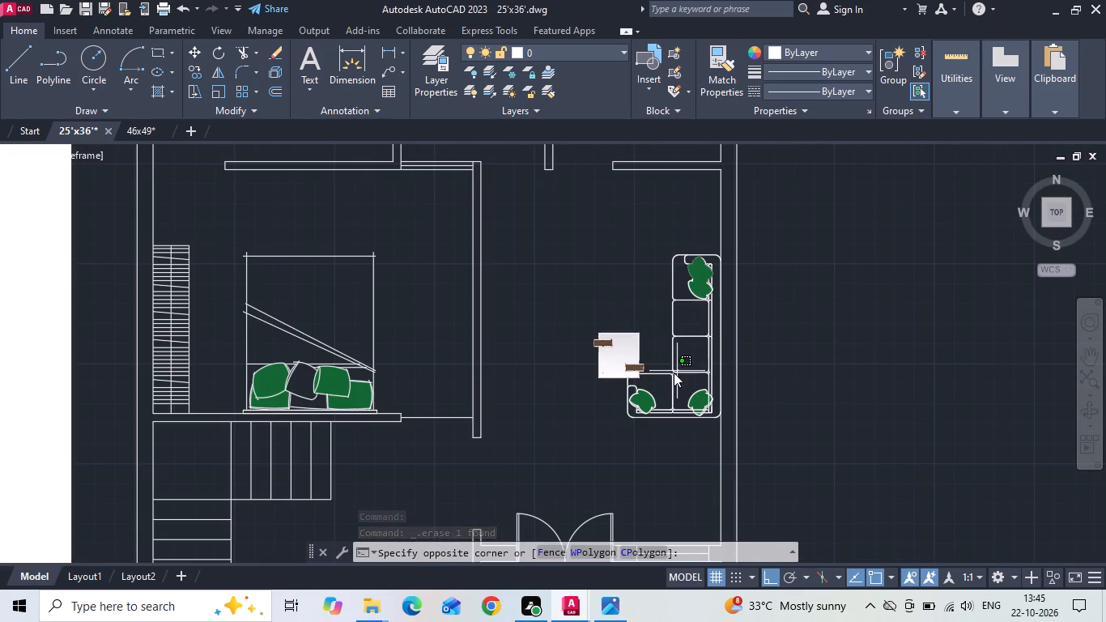
{"action": "left_click", "coordinate": [672, 378]}
{"action": "right_click", "coordinate": [672, 378]}
{"action": "left_click", "coordinate": [713, 314]}
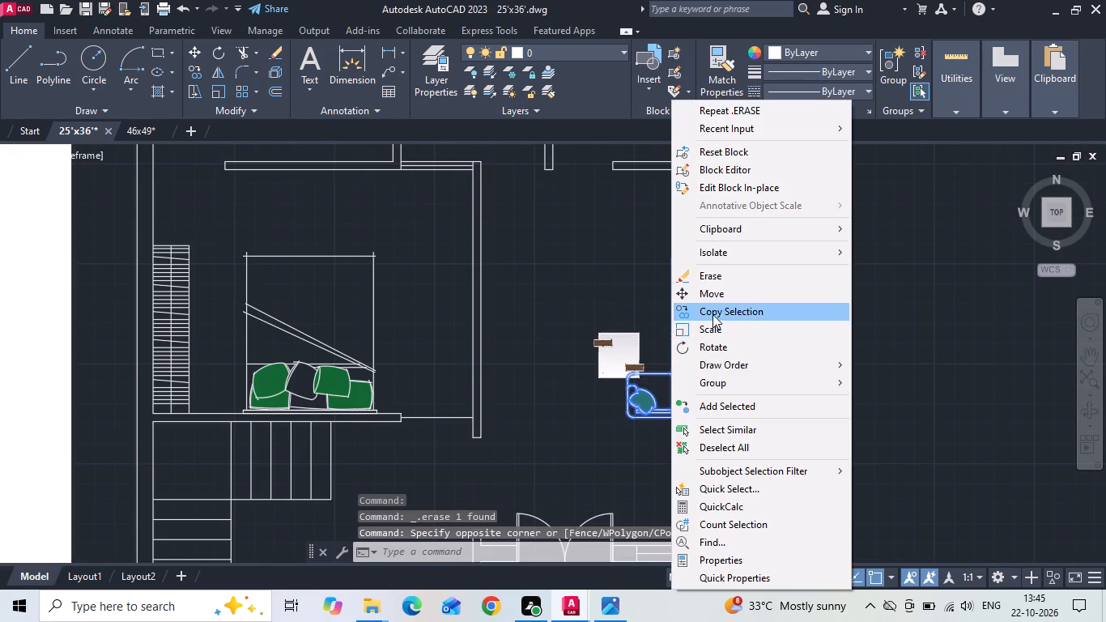
{"action": "left_click_drag", "start_coordinate": [688, 339], "coordinate": [699, 339]}
{"action": "left_click", "coordinate": [904, 318]}
{"action": "key", "text": "Escape"}
{"action": "middle_click_drag", "start_coordinate": [903, 335], "coordinate": [561, 310]}
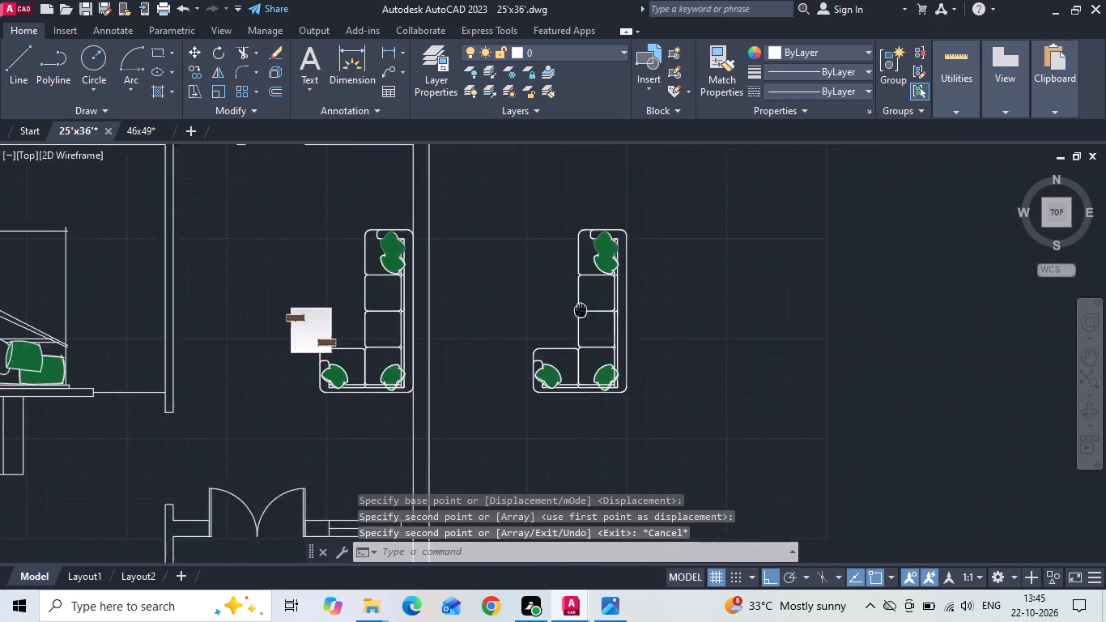
{"action": "middle_click_drag", "start_coordinate": [561, 310], "coordinate": [560, 310]}
Explode the copied L-shaped sofa block into separate objects.
{"action": "scroll", "coordinate": [548, 369], "scroll_direction": "up", "scroll_amount": 2}
{"action": "type", "text": "x"}
{"action": "key", "text": "space"}
{"action": "left_click_drag", "start_coordinate": [504, 299], "coordinate": [451, 372]}
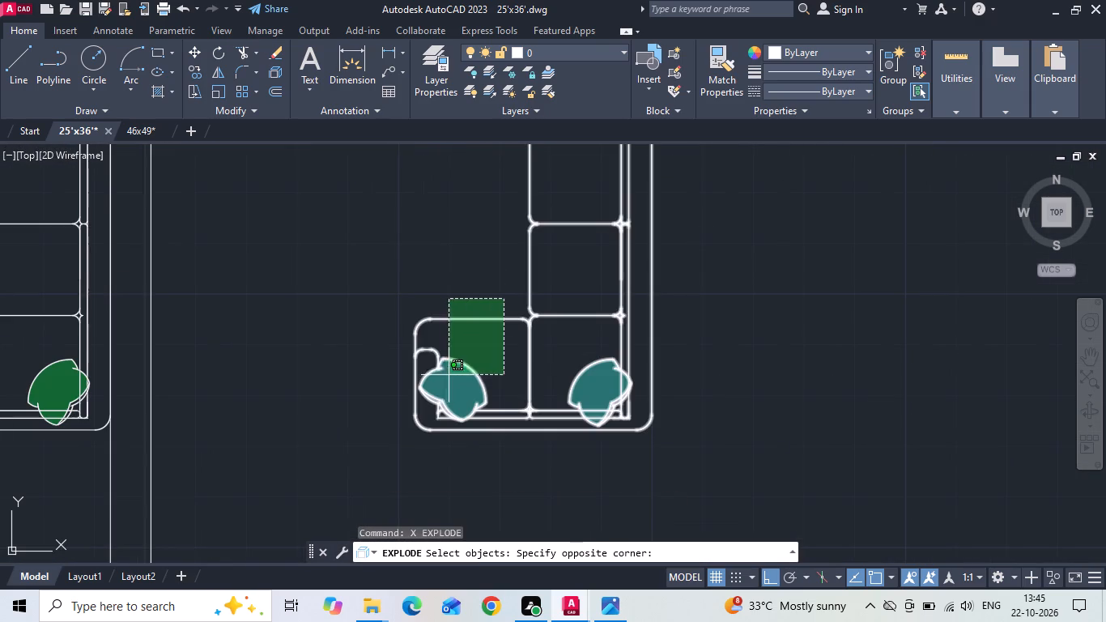
{"action": "left_click", "coordinate": [444, 368]}
{"action": "key", "text": "space"}
{"action": "left_click", "coordinate": [494, 311]}
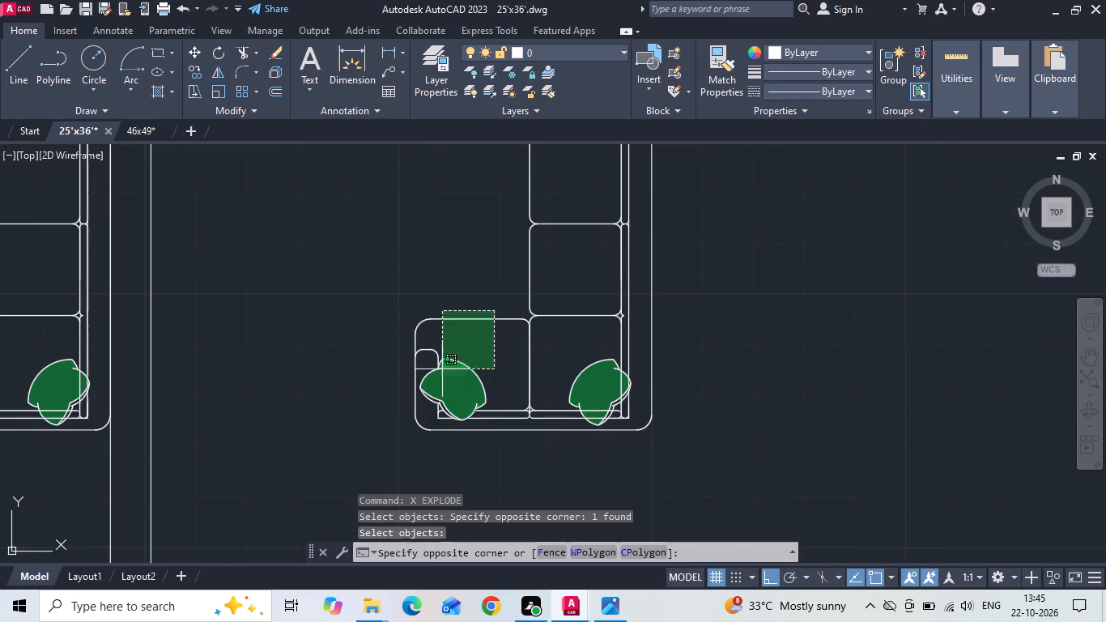
{"action": "key", "text": "Escape"}
Delete the front and side outline of the projecting left seat on the sofa copy.
{"action": "scroll", "coordinate": [517, 386], "scroll_direction": "down", "scroll_amount": 2}
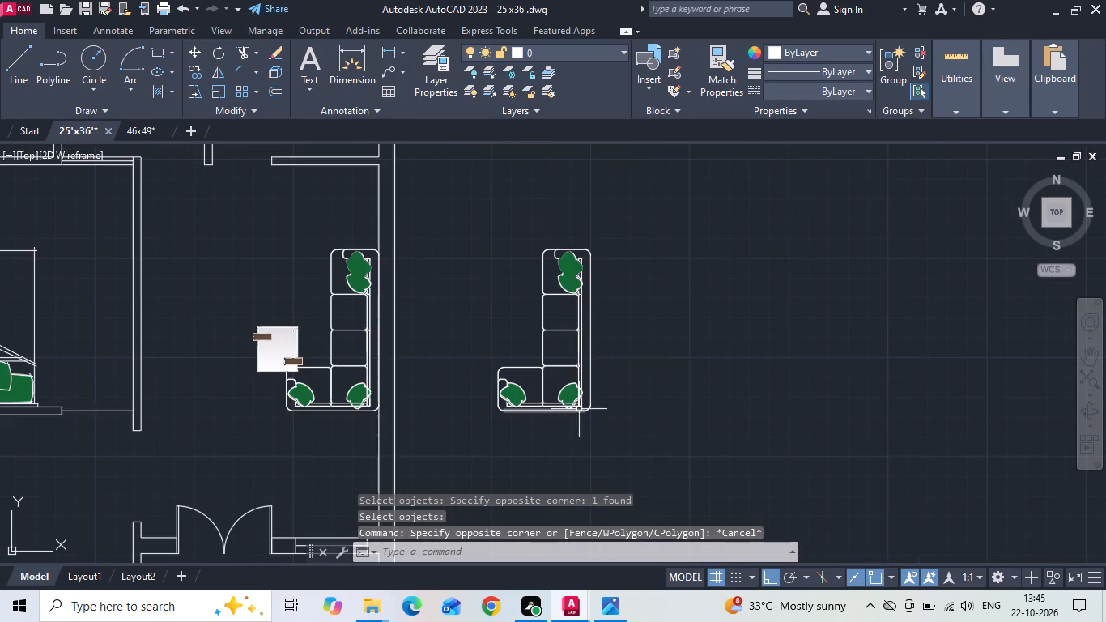
{"action": "scroll", "coordinate": [580, 390], "scroll_direction": "up", "scroll_amount": 3}
{"action": "scroll", "coordinate": [559, 416], "scroll_direction": "down", "scroll_amount": 2}
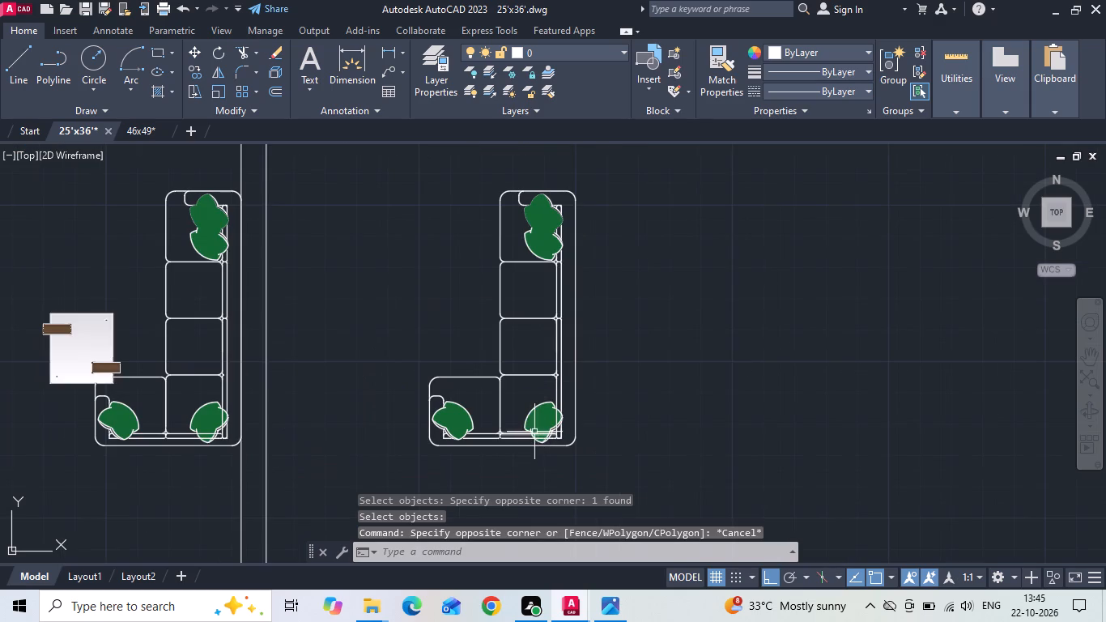
{"action": "scroll", "coordinate": [491, 383], "scroll_direction": "up", "scroll_amount": 5}
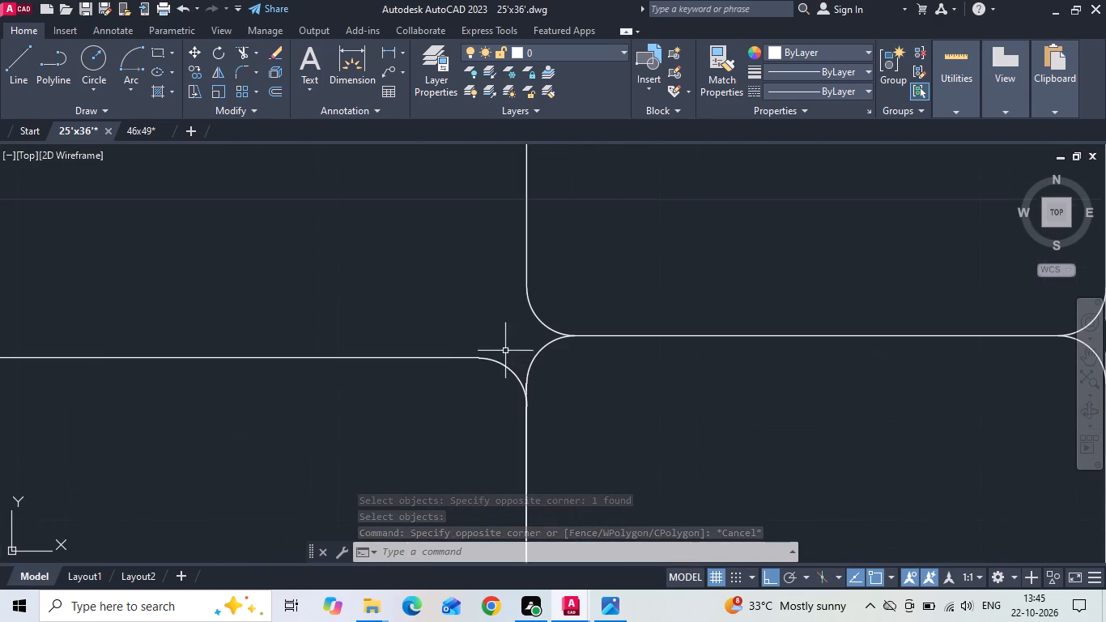
{"action": "left_click", "coordinate": [504, 348]}
{"action": "scroll", "coordinate": [480, 350], "scroll_direction": "down", "scroll_amount": 2}
{"action": "scroll", "coordinate": [249, 398], "scroll_direction": "down", "scroll_amount": 1}
{"action": "left_click", "coordinate": [224, 407]}
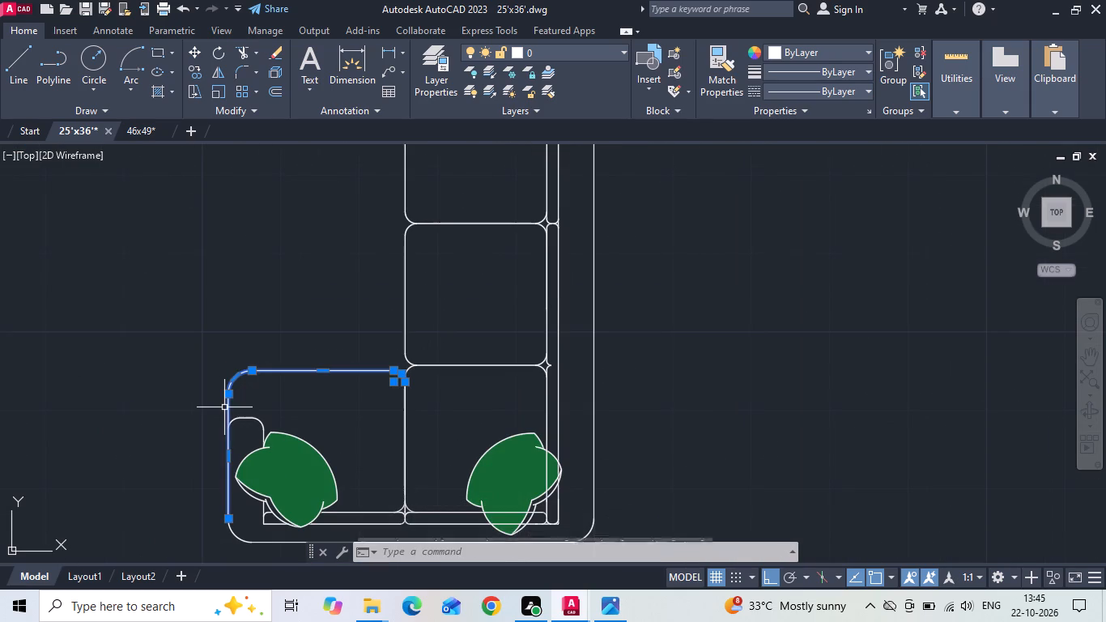
{"action": "key", "text": "Delete"}
Delete the projecting seat's green cushion along with its armrest and outer corner pieces.
{"action": "middle_click_drag", "start_coordinate": [306, 432], "coordinate": [423, 261]}
{"action": "left_click_drag", "start_coordinate": [421, 266], "coordinate": [389, 291]}
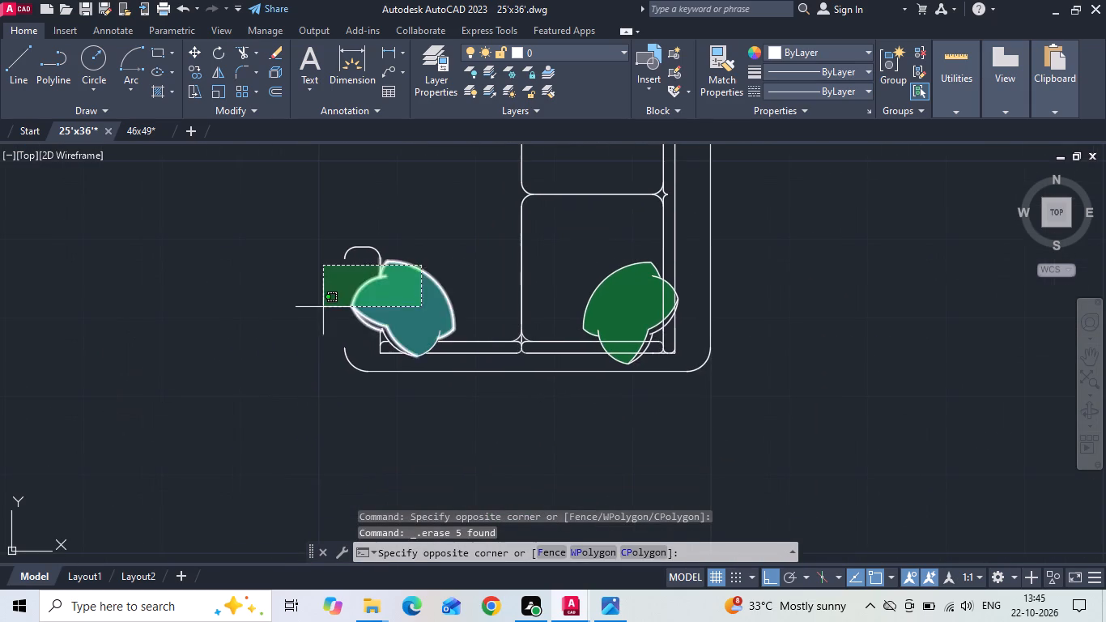
{"action": "left_click", "coordinate": [323, 307]}
{"action": "key", "text": "Delete"}
{"action": "left_click_drag", "start_coordinate": [410, 232], "coordinate": [311, 300]}
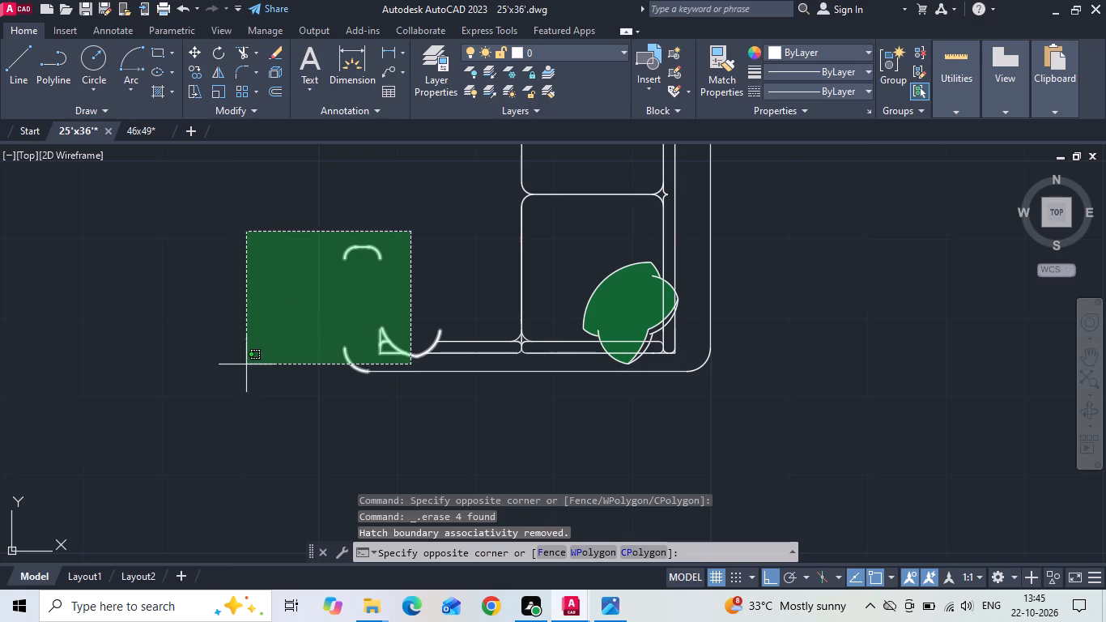
{"action": "left_click", "coordinate": [246, 364]}
{"action": "key", "text": "Delete"}
Delete the removed seat's remaining backrest lines and corner arcs beside the sofa copy's lowest seat.
{"action": "scroll", "coordinate": [529, 360], "scroll_direction": "up", "scroll_amount": 4}
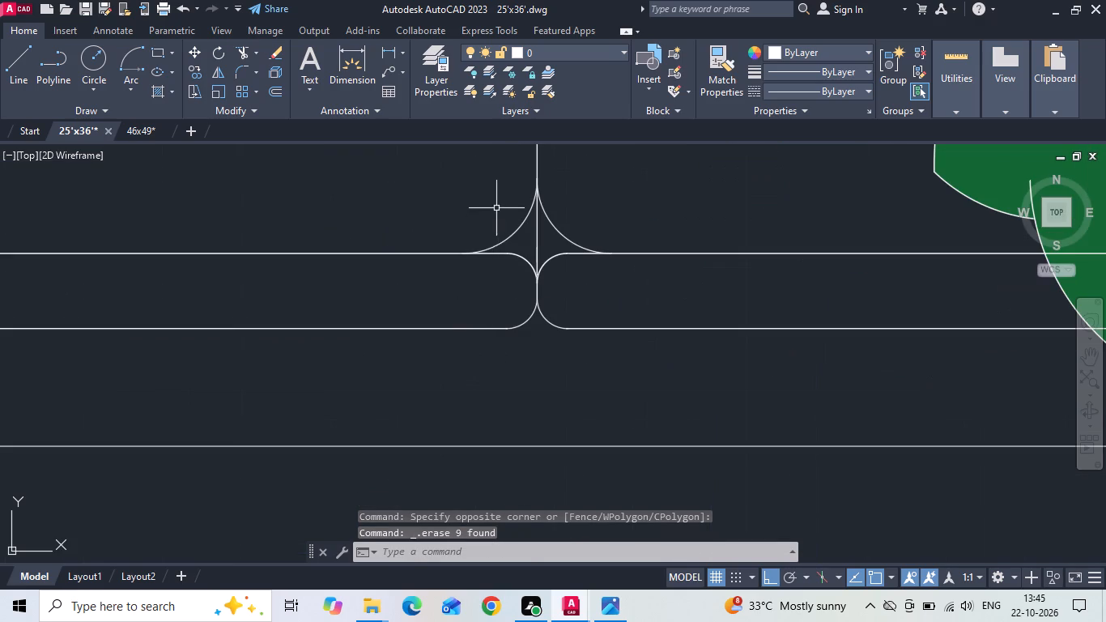
{"action": "left_click_drag", "start_coordinate": [499, 211], "coordinate": [455, 293]}
{"action": "left_click", "coordinate": [325, 384]}
{"action": "key", "text": "Delete"}
{"action": "left_click_drag", "start_coordinate": [529, 232], "coordinate": [493, 303]}
{"action": "left_click", "coordinate": [445, 356]}
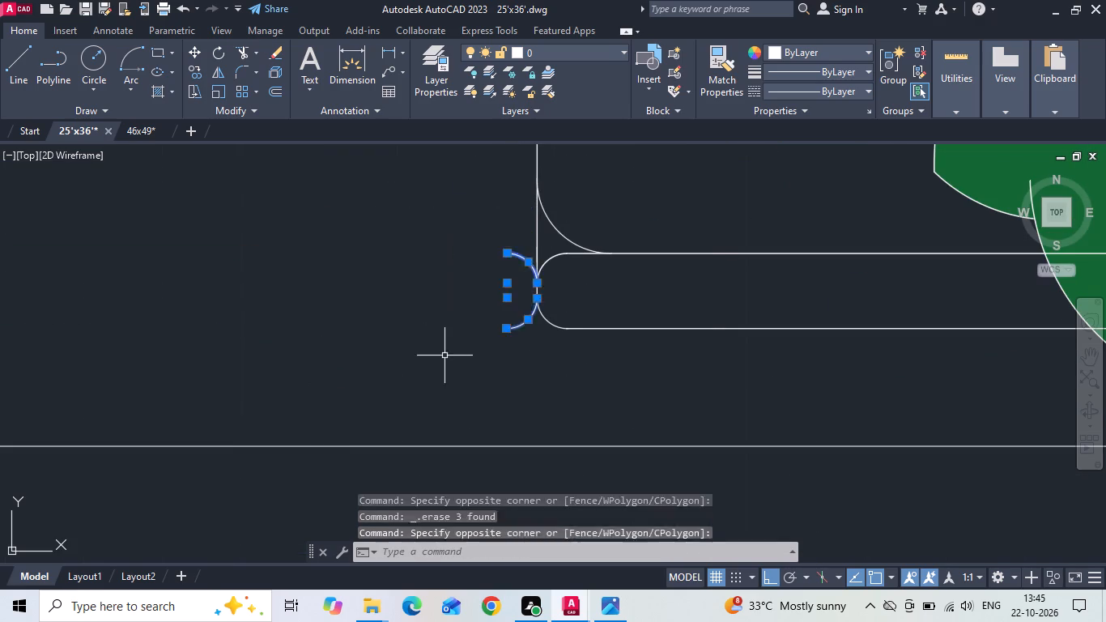
{"action": "key", "text": "Delete"}
Delete the horizontal backrest strip lines and their end arcs below the lowest seat of the sofa copy.
{"action": "scroll", "coordinate": [438, 361], "scroll_direction": "down", "scroll_amount": 3}
{"action": "scroll", "coordinate": [534, 404], "scroll_direction": "down", "scroll_amount": 3}
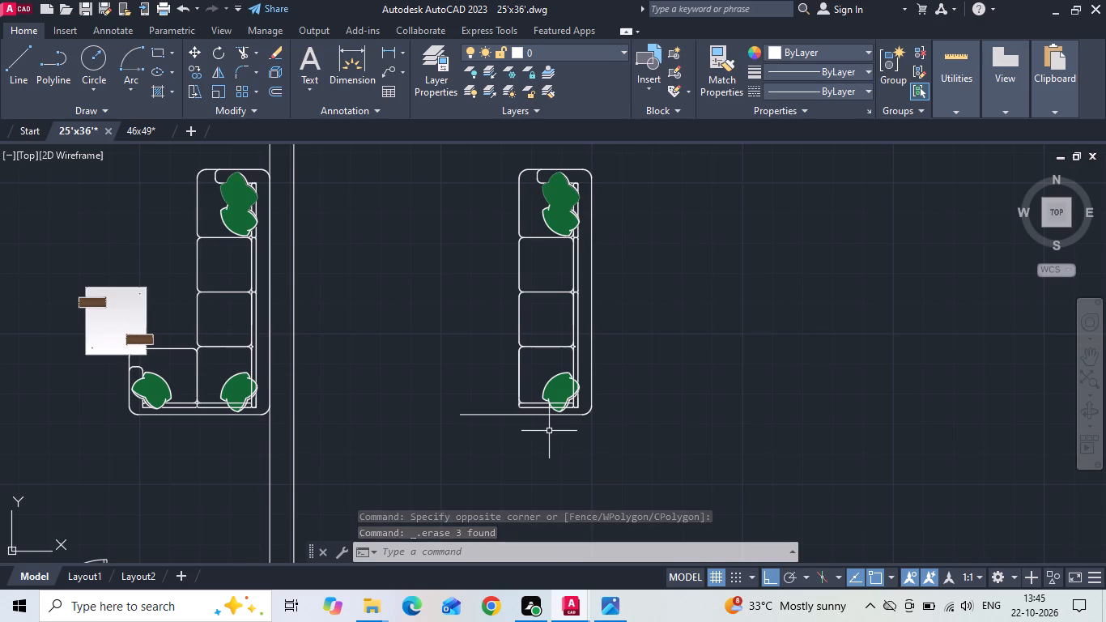
{"action": "scroll", "coordinate": [548, 427], "scroll_direction": "up", "scroll_amount": 3}
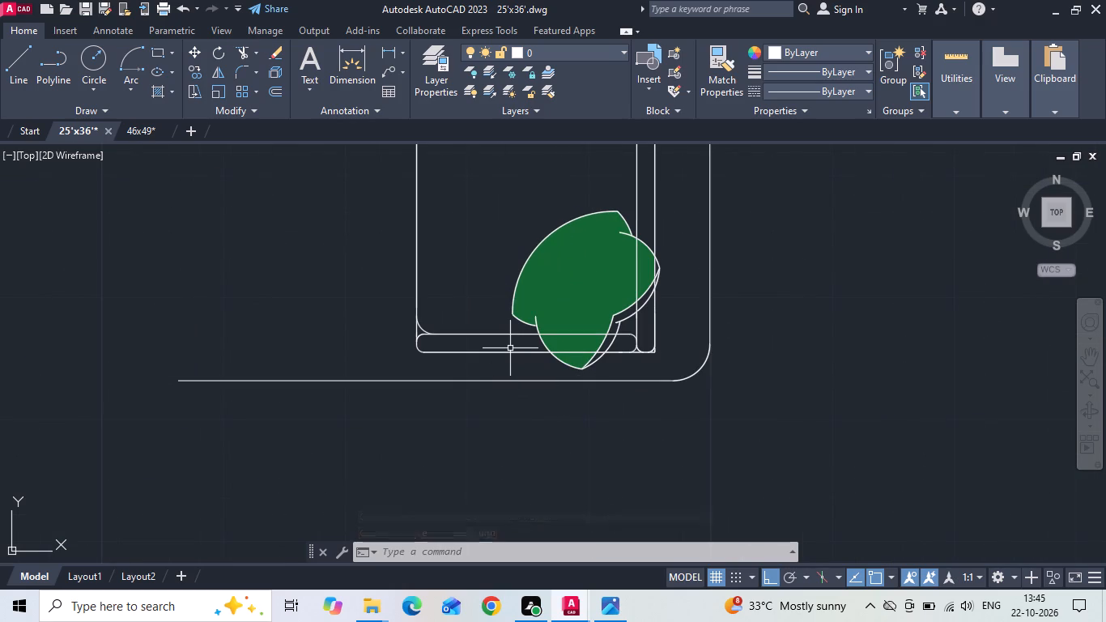
{"action": "scroll", "coordinate": [443, 338], "scroll_direction": "up", "scroll_amount": 3}
{"action": "left_click", "coordinate": [355, 327]}
{"action": "left_click", "coordinate": [347, 318]}
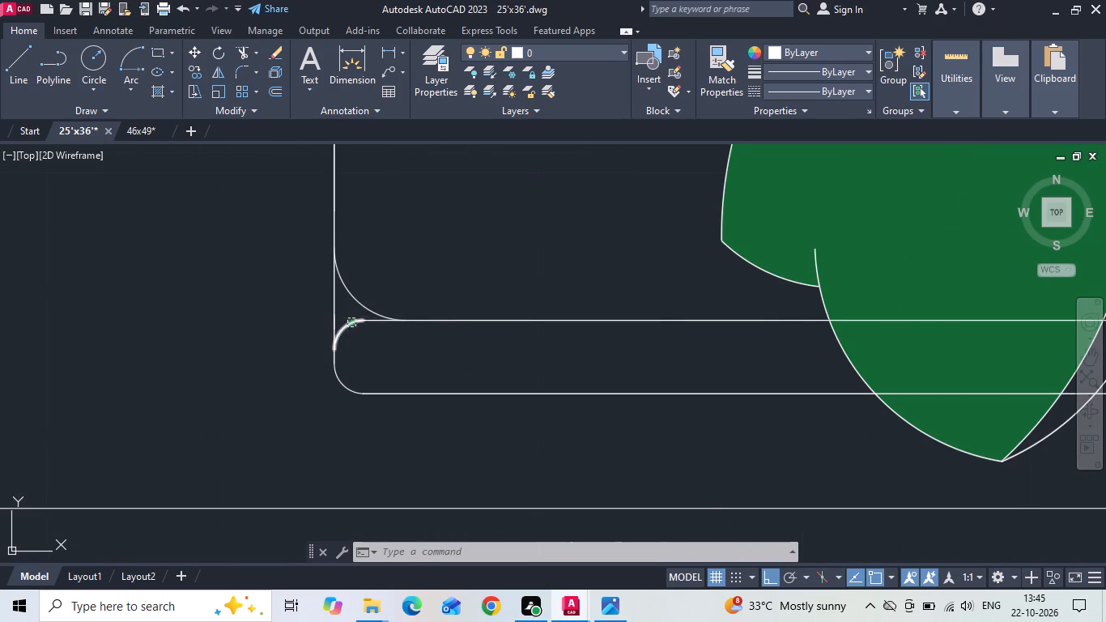
{"action": "key", "text": "Delete"}
{"action": "left_click", "coordinate": [363, 319]}
{"action": "key", "text": "Delete"}
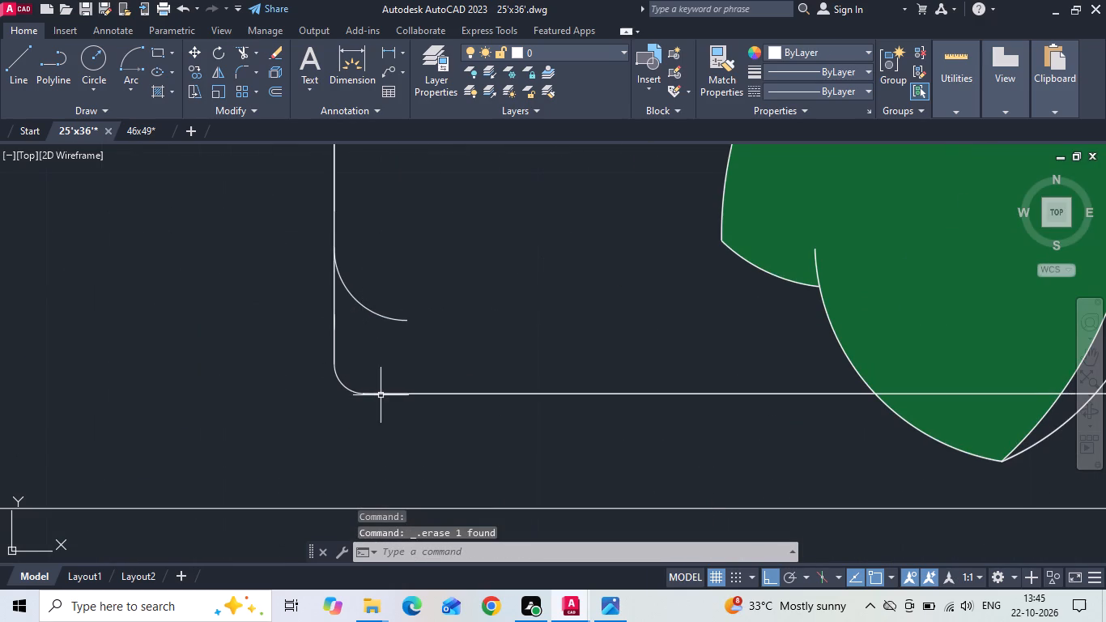
{"action": "left_click", "coordinate": [381, 395]}
{"action": "key", "text": "Delete"}
{"action": "scroll", "coordinate": [361, 403], "scroll_direction": "down", "scroll_amount": 4}
{"action": "scroll", "coordinate": [562, 413], "scroll_direction": "up", "scroll_amount": 3}
{"action": "scroll", "coordinate": [580, 350], "scroll_direction": "up", "scroll_amount": 2}
{"action": "left_click_drag", "start_coordinate": [602, 228], "coordinate": [585, 276]}
{"action": "left_click", "coordinate": [553, 393]}
{"action": "key", "text": "Delete"}
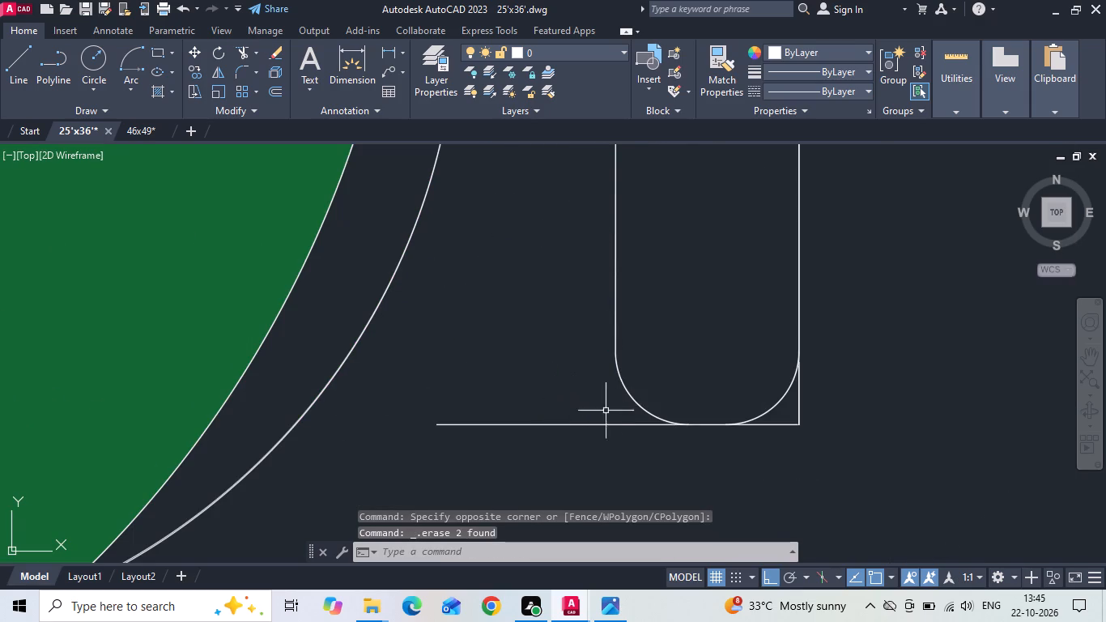
Mirror the sofa copy's top edge, rounded front corner and armrest to its bottom end about its horizontal midline, keeping the originals.
{"action": "scroll", "coordinate": [604, 414], "scroll_direction": "down", "scroll_amount": 8}
{"action": "middle_click_drag", "start_coordinate": [595, 262], "coordinate": [564, 410]}
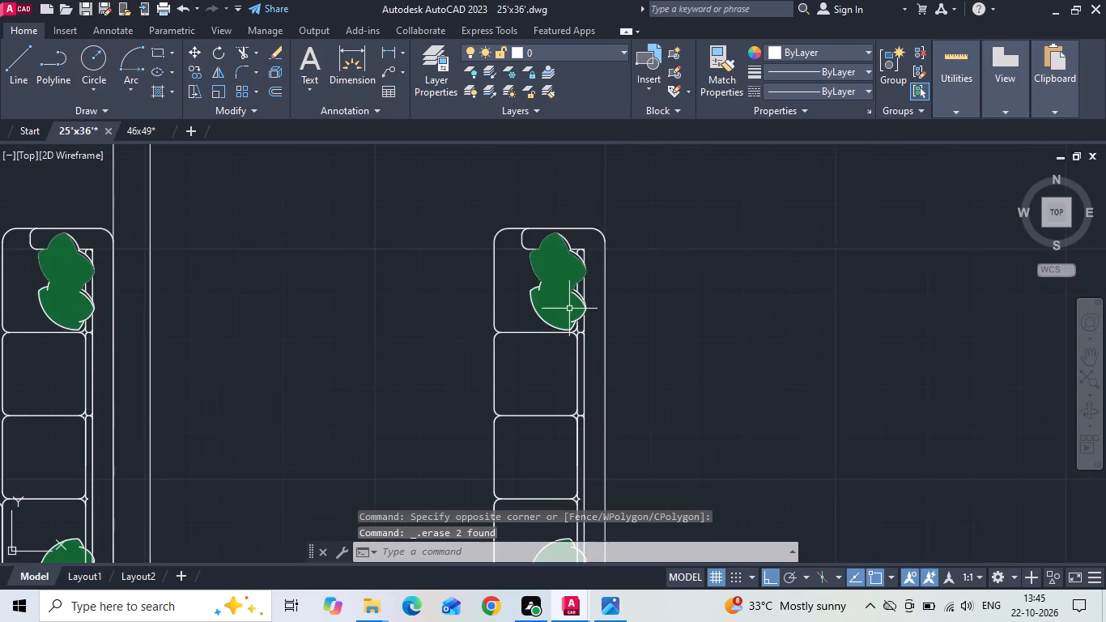
{"action": "scroll", "coordinate": [572, 250], "scroll_direction": "up", "scroll_amount": 3}
{"action": "left_click_drag", "start_coordinate": [410, 185], "coordinate": [379, 215]}
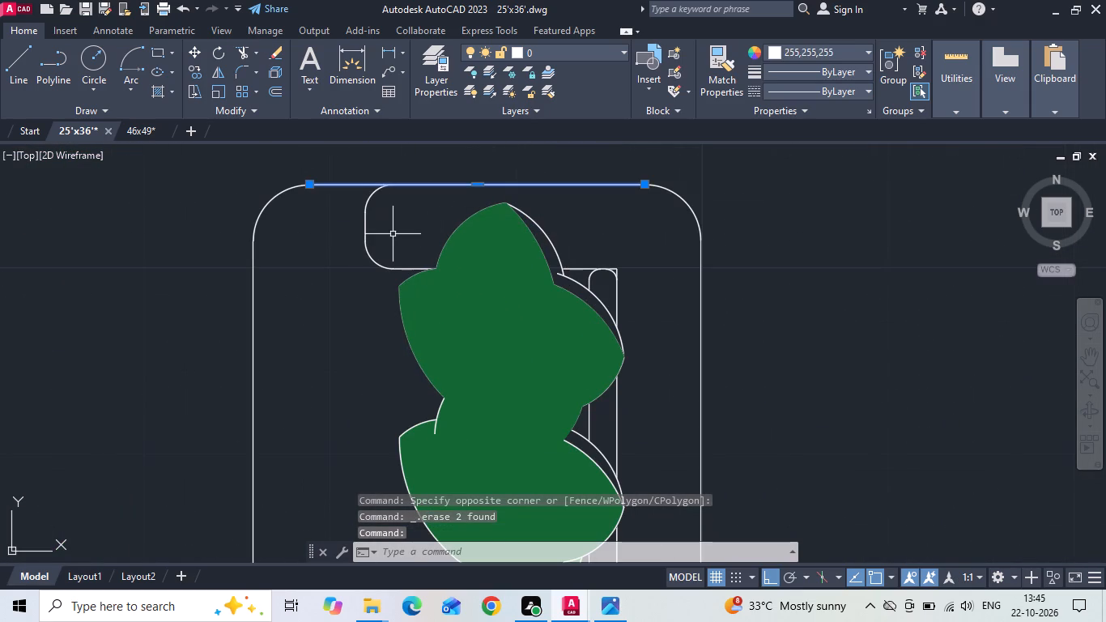
{"action": "left_click_drag", "start_coordinate": [393, 234], "coordinate": [376, 246]}
{"action": "left_click", "coordinate": [314, 278]}
{"action": "left_click", "coordinate": [381, 215]}
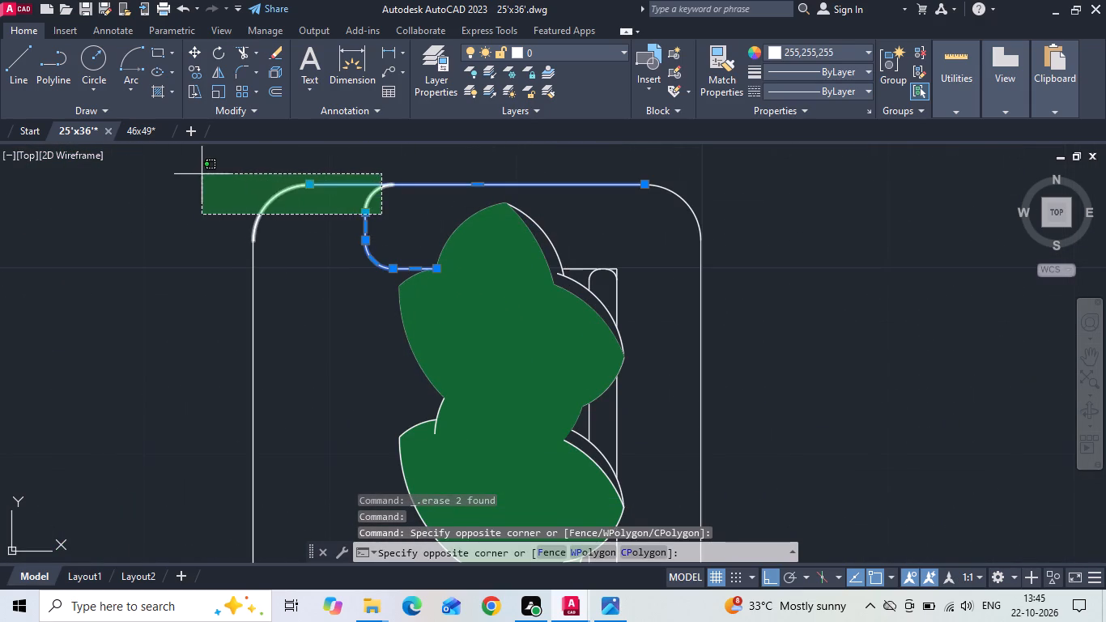
{"action": "left_click", "coordinate": [202, 174]}
{"action": "scroll", "coordinate": [552, 161], "scroll_direction": "down", "scroll_amount": 2}
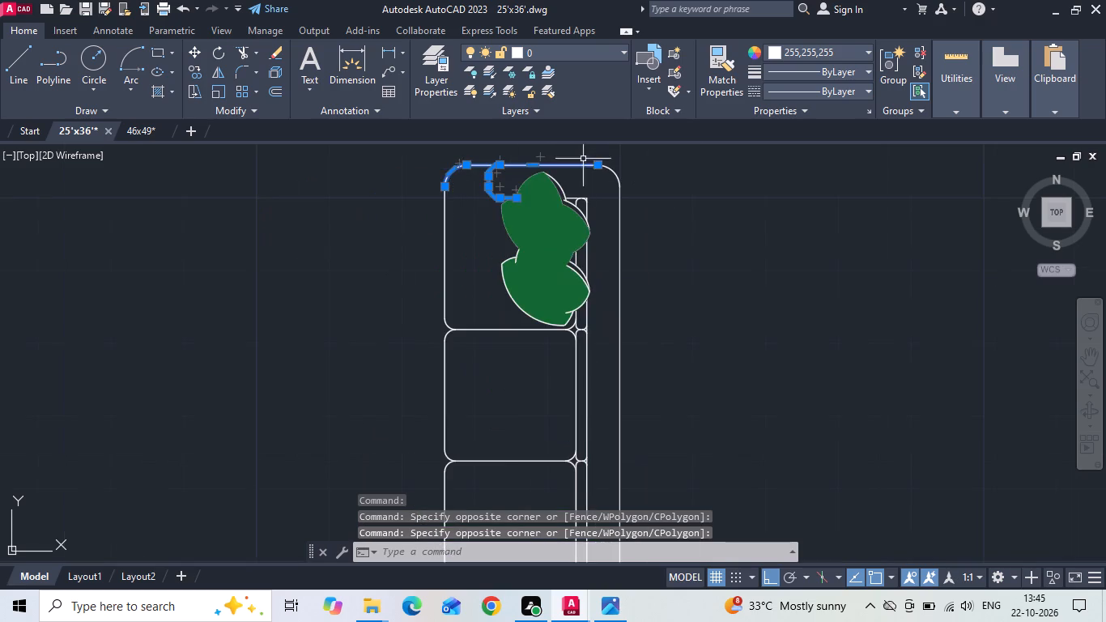
{"action": "scroll", "coordinate": [593, 185], "scroll_direction": "down", "scroll_amount": 2}
{"action": "scroll", "coordinate": [602, 296], "scroll_direction": "up", "scroll_amount": 1}
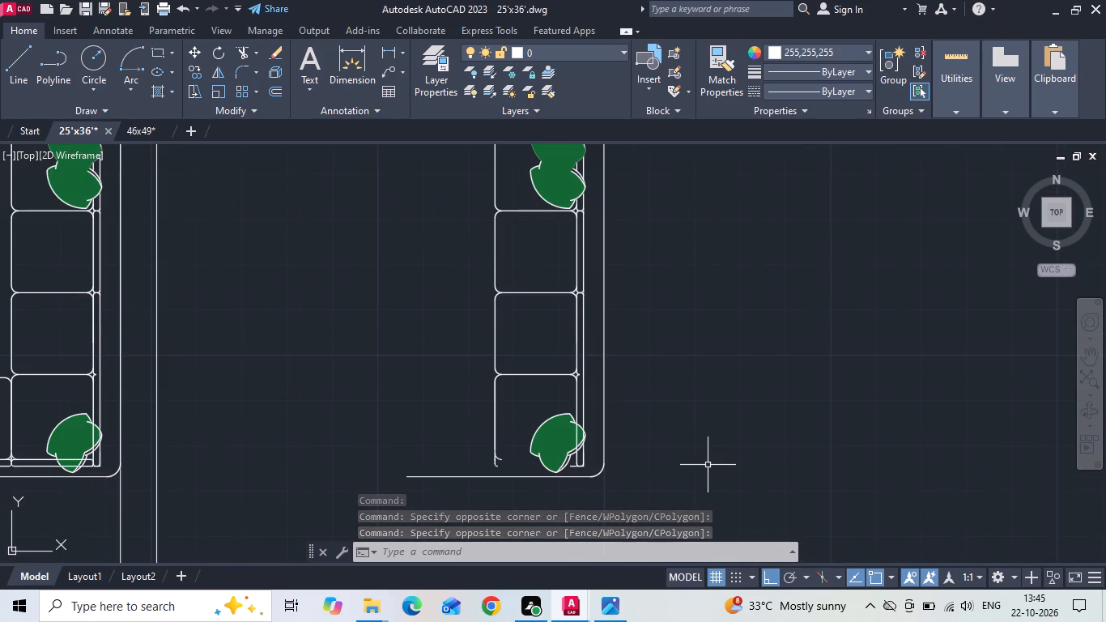
{"action": "key", "text": "m"}
{"action": "key", "text": "i"}
{"action": "key", "text": "space"}
{"action": "scroll", "coordinate": [678, 471], "scroll_direction": "down", "scroll_amount": 1}
{"action": "left_click", "coordinate": [636, 357]}
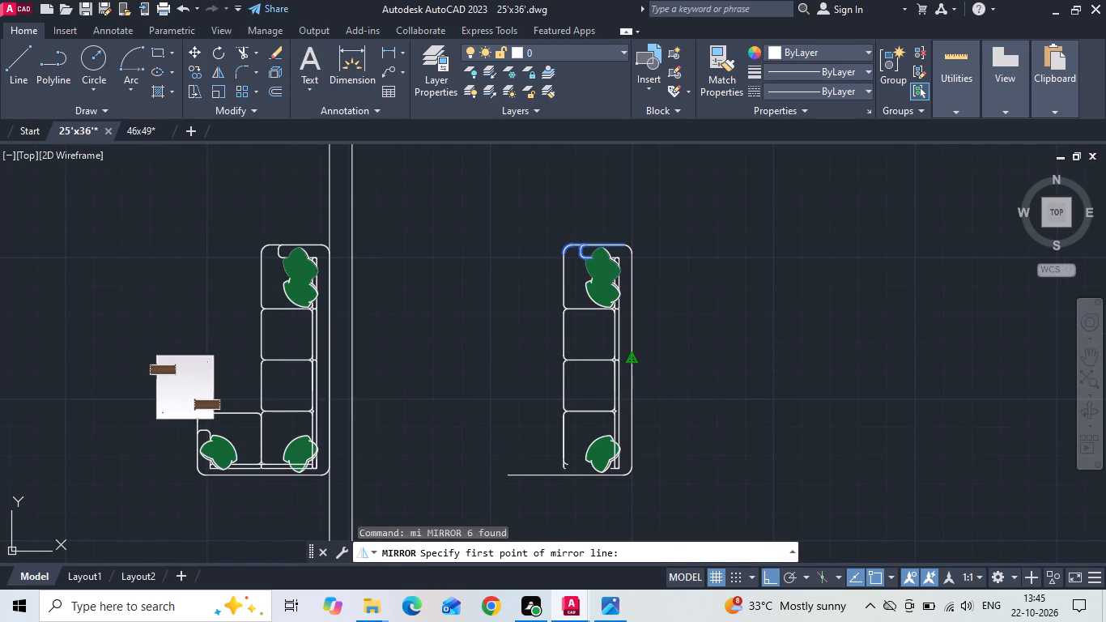
{"action": "left_click", "coordinate": [547, 388]}
{"action": "type", "text": "n"}
{"action": "key", "text": "space"}
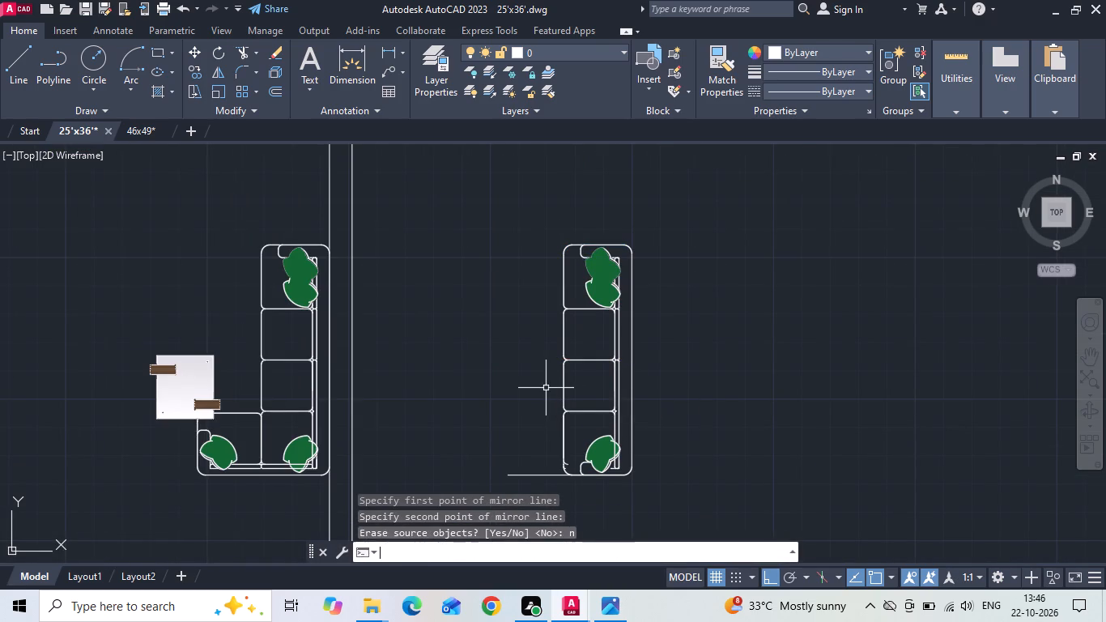
Delete the two leftover arcs inside the sofa copy's bottom front corner.
{"action": "scroll", "coordinate": [588, 489], "scroll_direction": "up", "scroll_amount": 3}
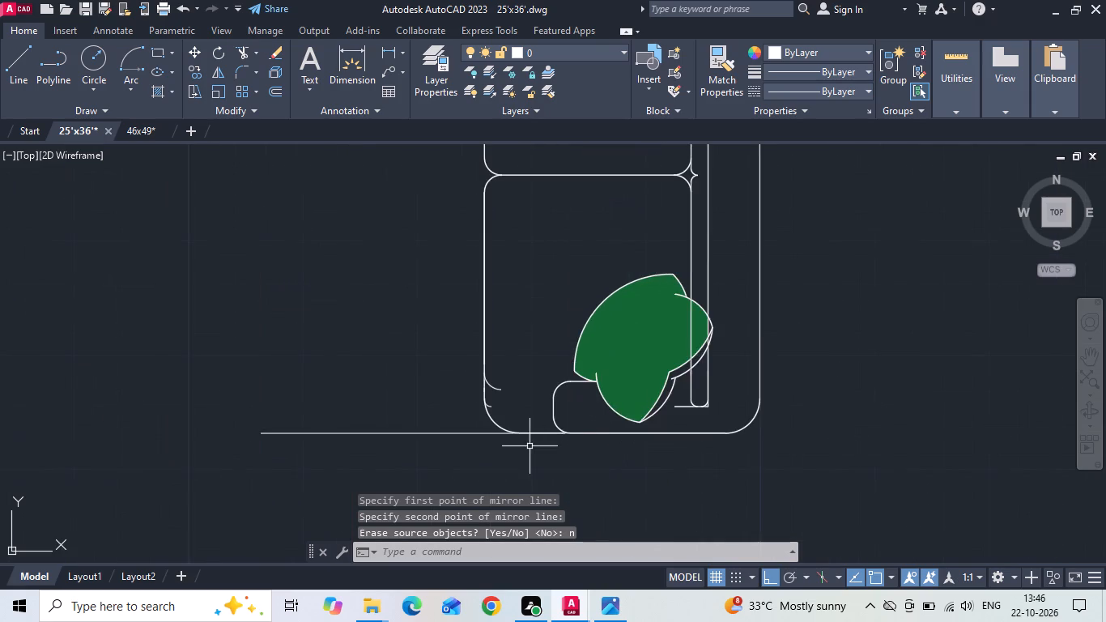
{"action": "scroll", "coordinate": [527, 443], "scroll_direction": "up", "scroll_amount": 1}
{"action": "left_click", "coordinate": [482, 350]}
{"action": "left_click", "coordinate": [465, 386]}
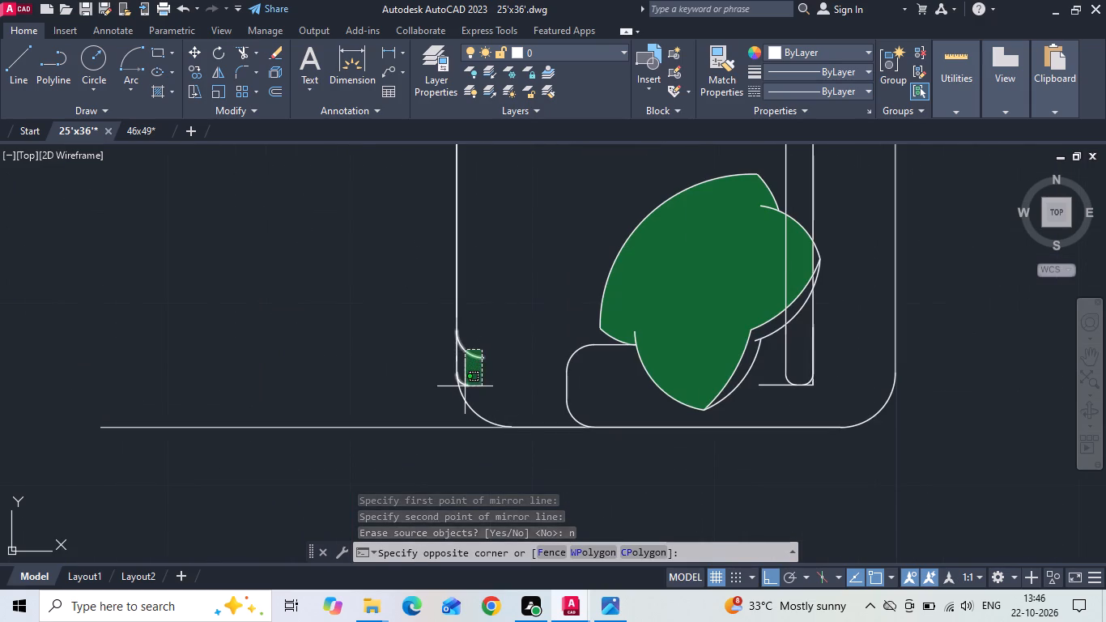
{"action": "key", "text": "Delete"}
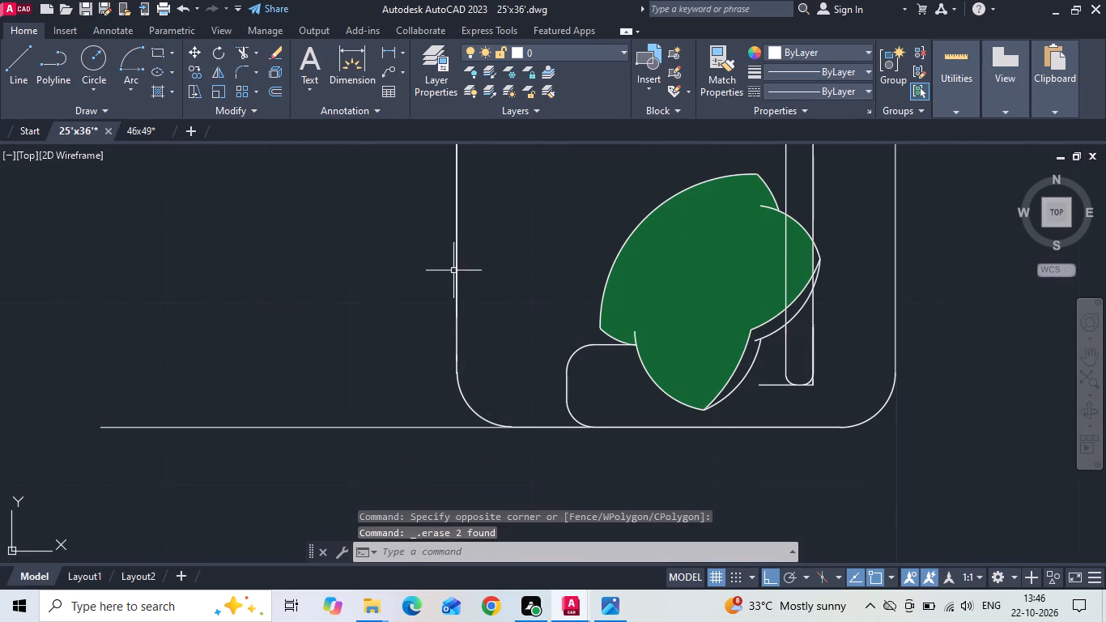
Delete the duplicate front edge line and the bottom edge line overhanging the sofa copy's bottom front corner.
{"action": "left_click", "coordinate": [457, 241]}
{"action": "key", "text": "Delete"}
{"action": "scroll", "coordinate": [412, 377], "scroll_direction": "down", "scroll_amount": 3}
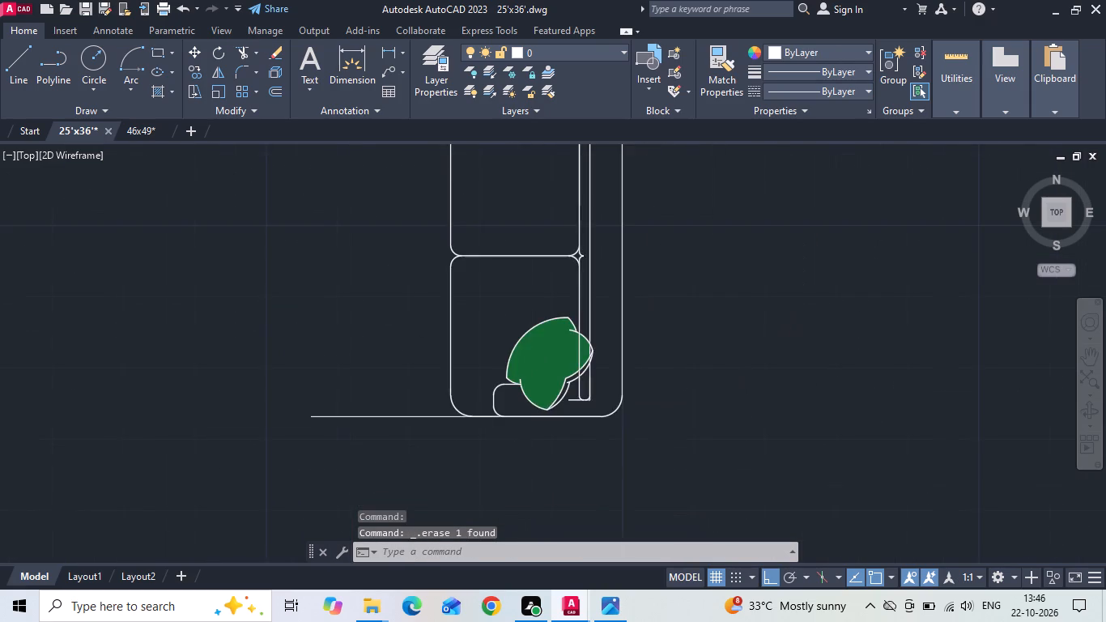
{"action": "scroll", "coordinate": [449, 436], "scroll_direction": "up", "scroll_amount": 1}
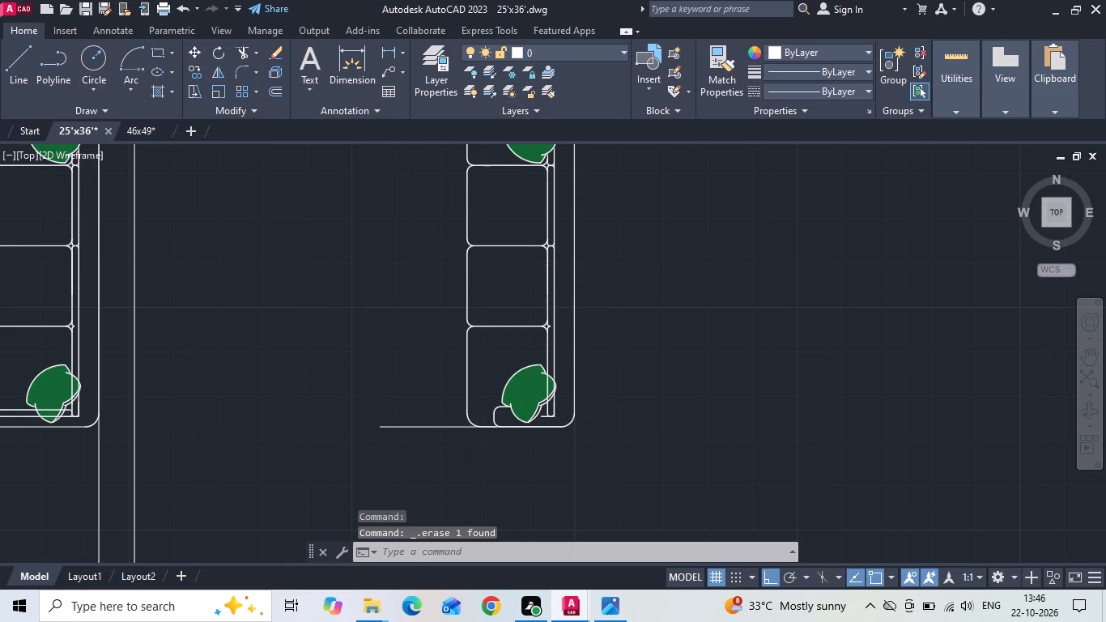
{"action": "left_click", "coordinate": [461, 416]}
{"action": "left_click", "coordinate": [437, 451]}
{"action": "key", "text": "Delete"}
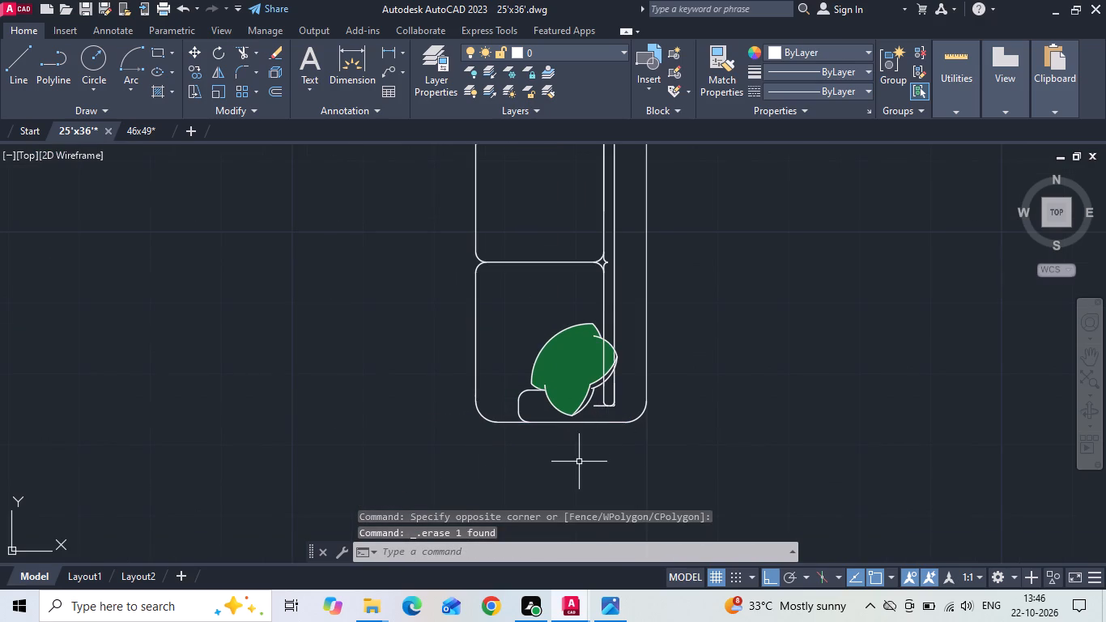
Delete the leftover L-shaped polyline at the bottom end of the sofa copy's vertical backrest strip.
{"action": "scroll", "coordinate": [578, 462], "scroll_direction": "down", "scroll_amount": 3}
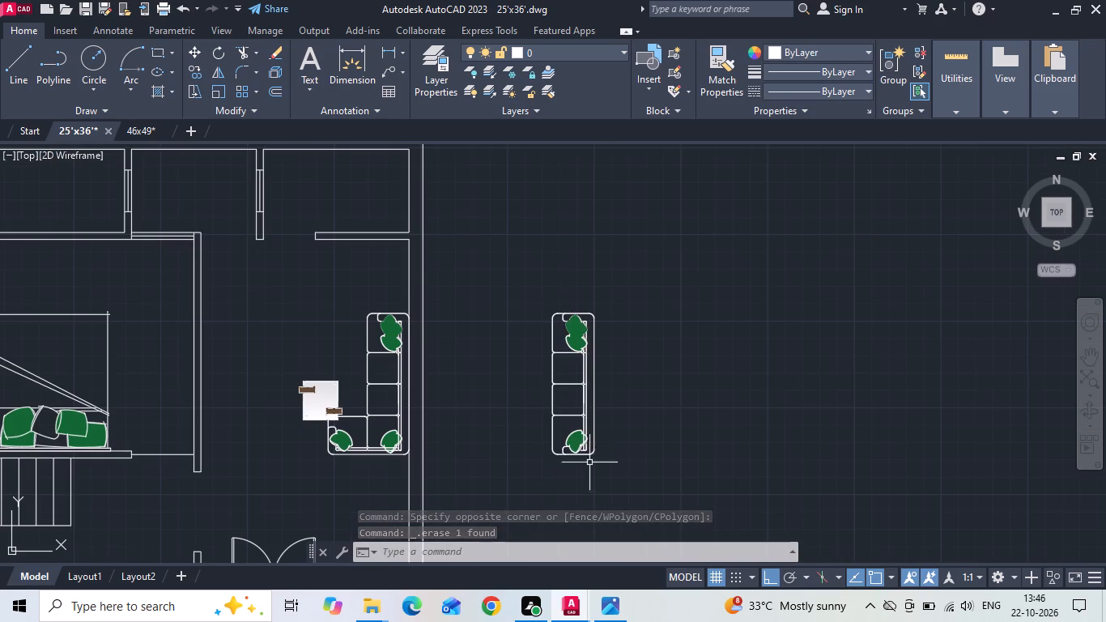
{"action": "scroll", "coordinate": [589, 466], "scroll_direction": "up", "scroll_amount": 3}
{"action": "scroll", "coordinate": [564, 400], "scroll_direction": "up", "scroll_amount": 4}
{"action": "left_click_drag", "start_coordinate": [516, 430], "coordinate": [502, 441]}
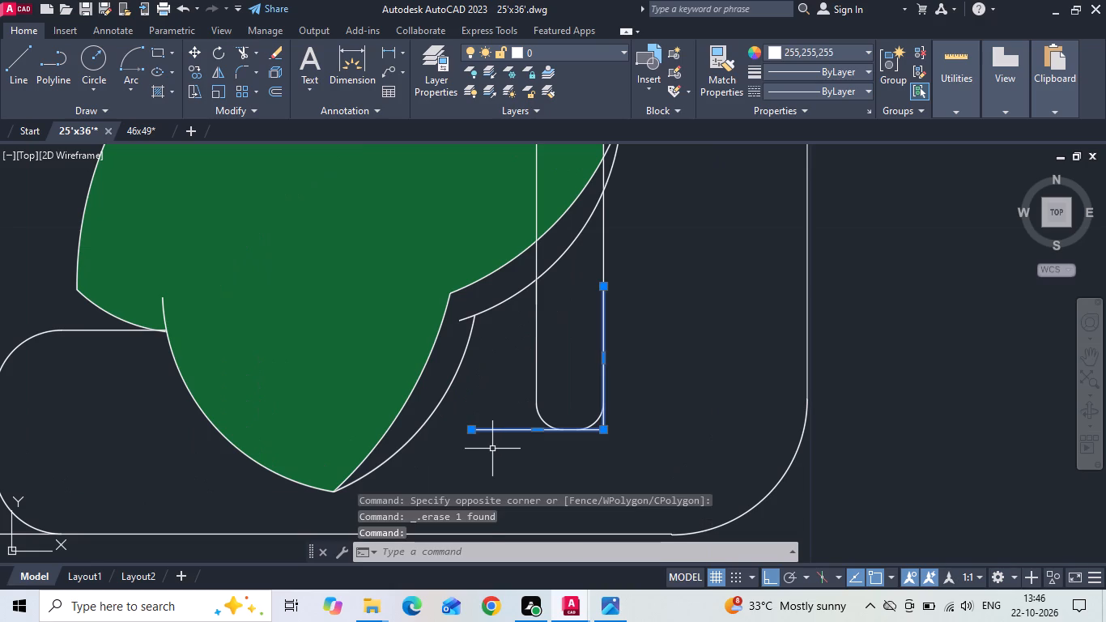
{"action": "key", "text": "Delete"}
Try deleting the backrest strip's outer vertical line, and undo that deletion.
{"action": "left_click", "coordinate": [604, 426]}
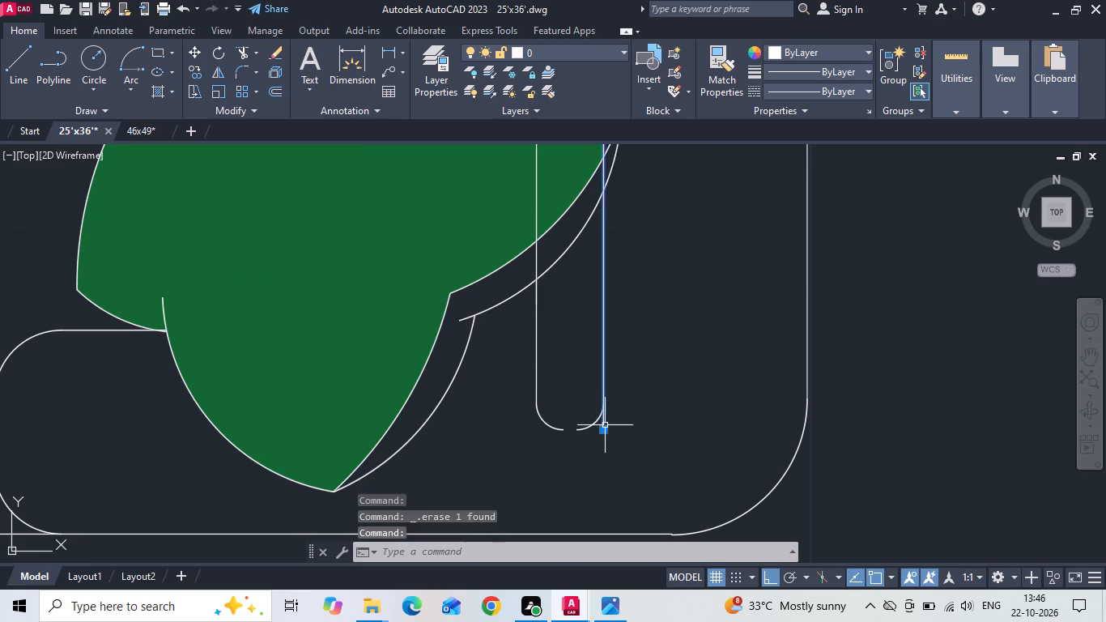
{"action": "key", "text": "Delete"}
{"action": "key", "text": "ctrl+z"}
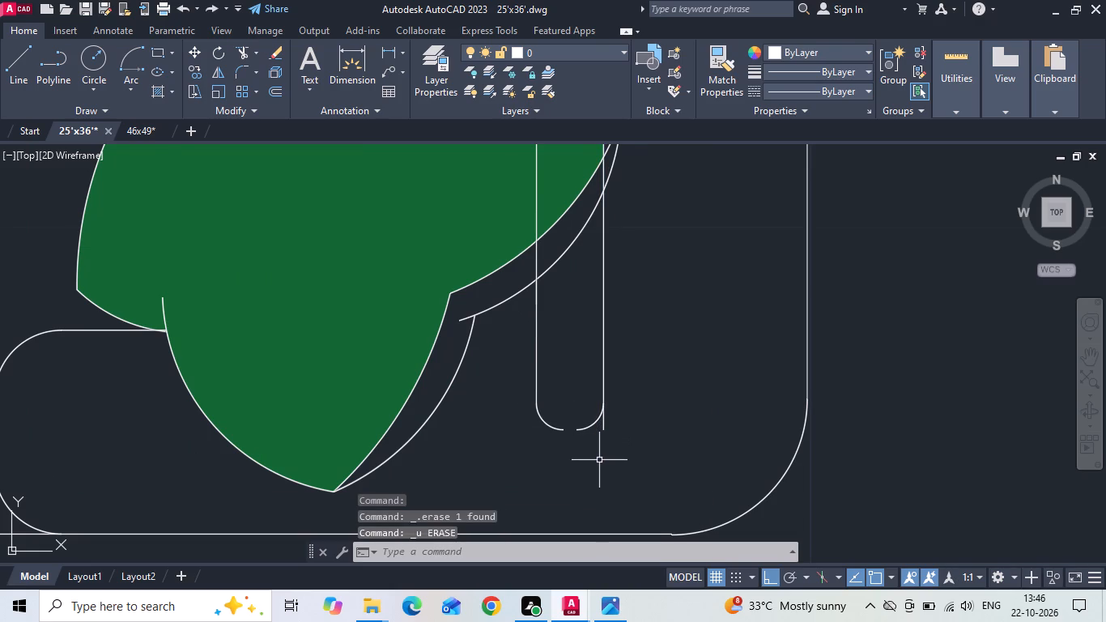
Shorten the backrest strip's outer vertical line to the start of its bottom corner arc.
{"action": "scroll", "coordinate": [599, 444], "scroll_direction": "up", "scroll_amount": 2}
{"action": "left_click", "coordinate": [609, 410]}
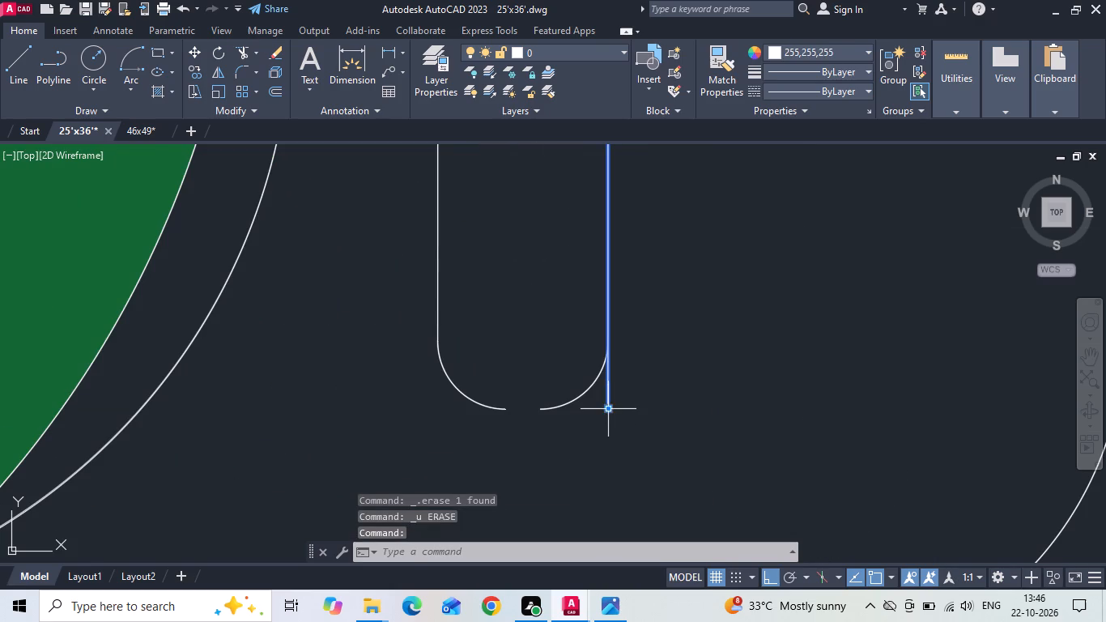
{"action": "left_click", "coordinate": [606, 408]}
{"action": "left_click", "coordinate": [606, 341]}
{"action": "key", "text": "Escape"}
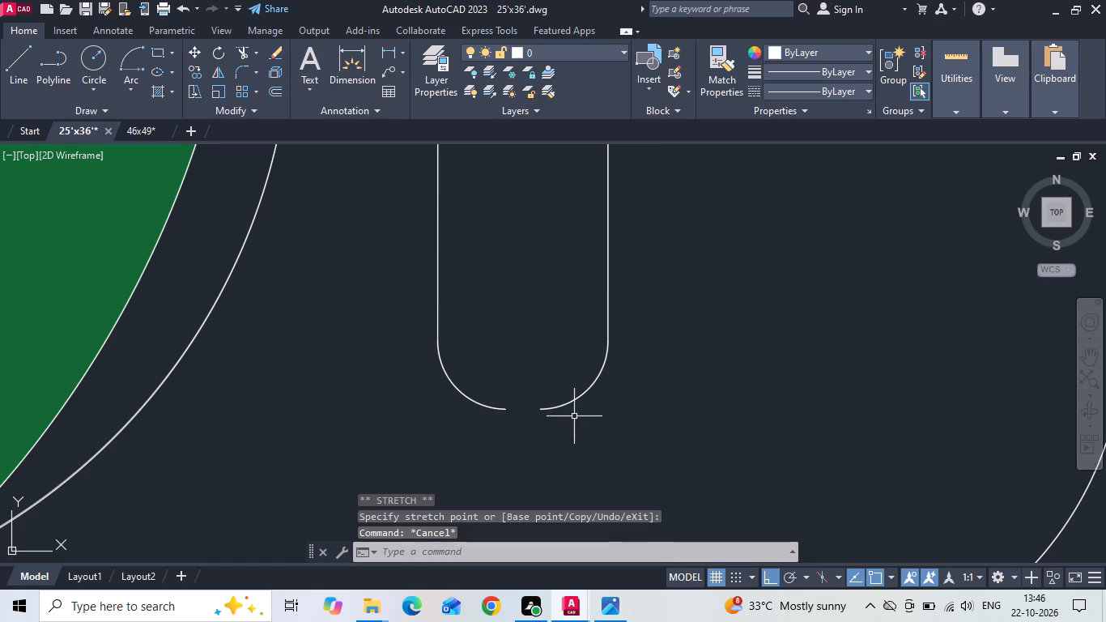
Draw a short horizontal line closing the gap between the two corner arcs at the backrest strip's bottom end.
{"action": "type", "text": "l"}
{"action": "key", "text": "space"}
{"action": "scroll", "coordinate": [521, 416], "scroll_direction": "up", "scroll_amount": 2}
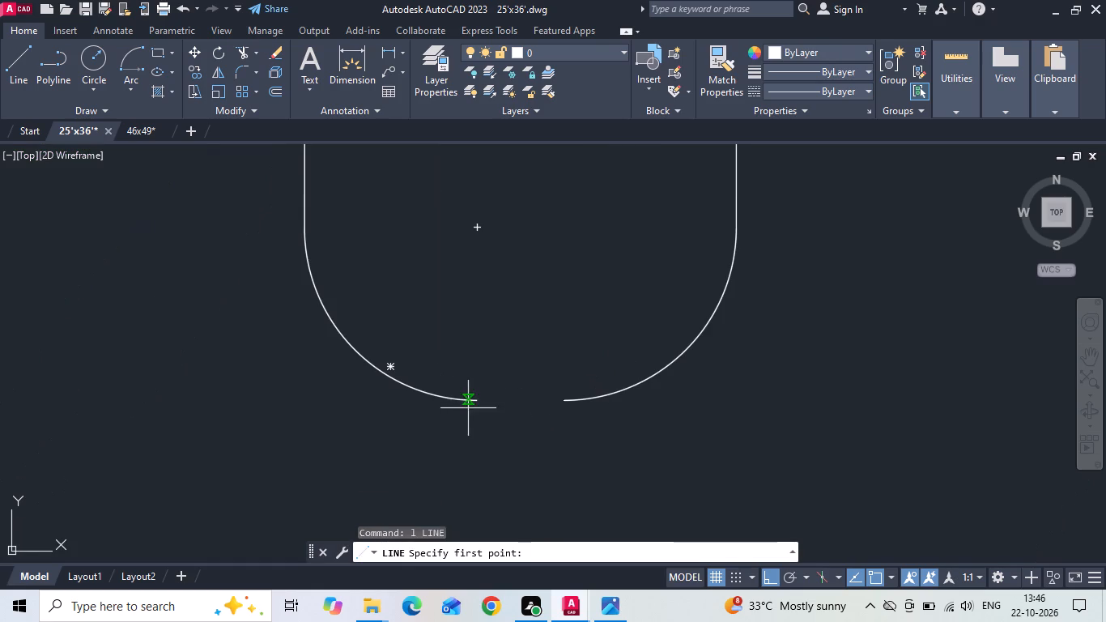
{"action": "left_click", "coordinate": [474, 402]}
{"action": "left_click", "coordinate": [562, 405]}
{"action": "key", "text": "Escape"}
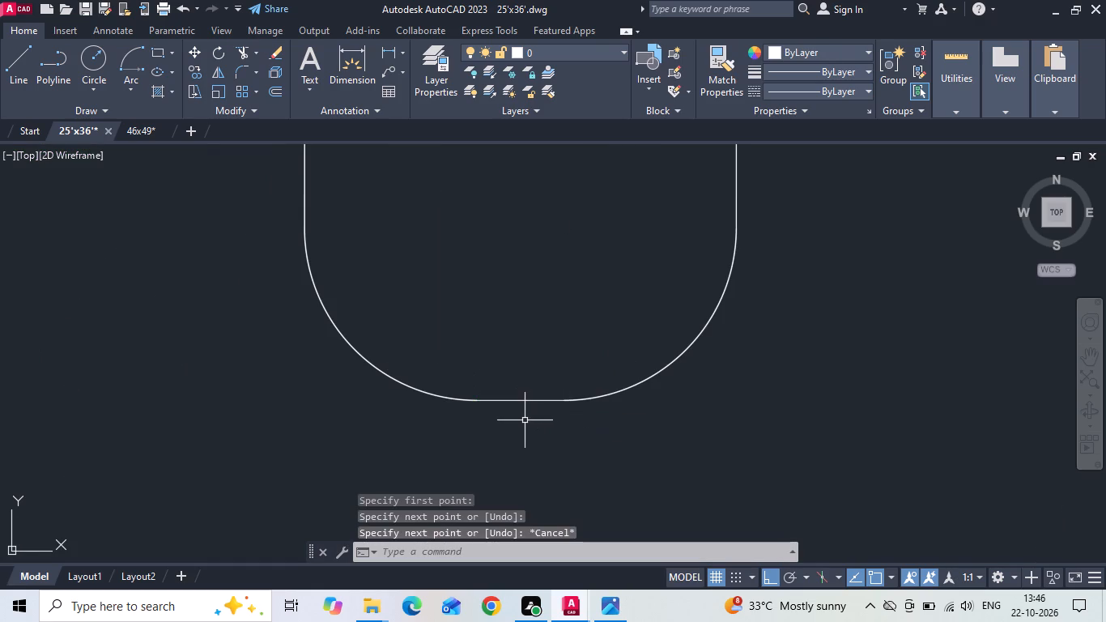
Save the drawing.
{"action": "key", "text": "ctrl+s"}
Convert the complete straight sofa into a block named "sofa" and return to the floor plan.
{"action": "scroll", "coordinate": [525, 421], "scroll_direction": "down", "scroll_amount": 11, "text": "ctrl"}
{"action": "scroll", "coordinate": [469, 443], "scroll_direction": "down", "scroll_amount": 2}
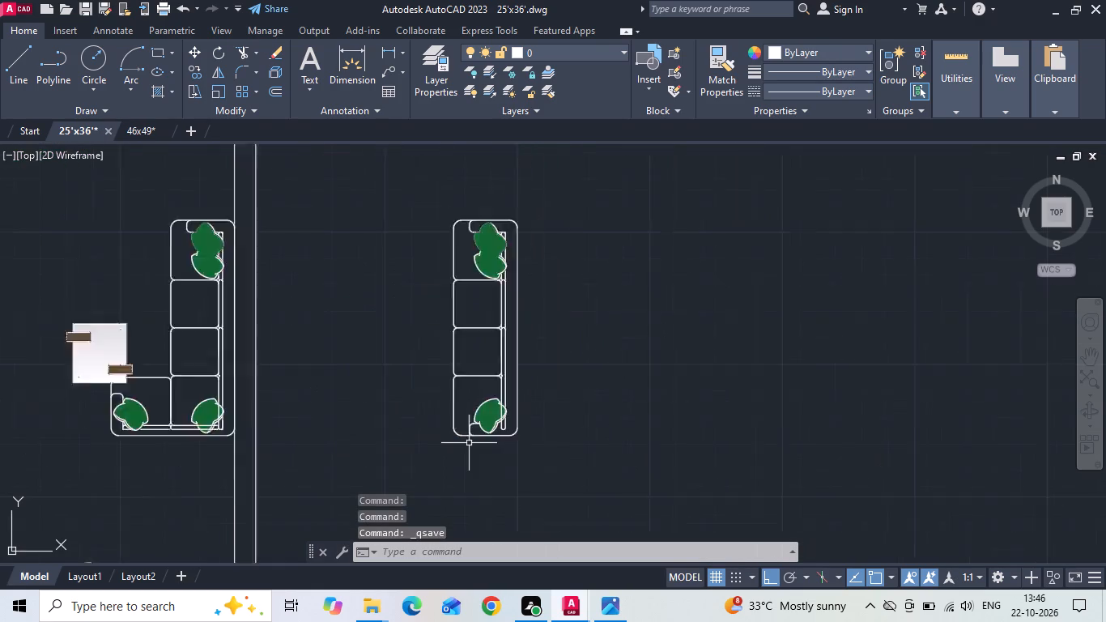
{"action": "left_click_drag", "start_coordinate": [444, 454], "coordinate": [465, 425]}
{"action": "left_click", "coordinate": [560, 281]}
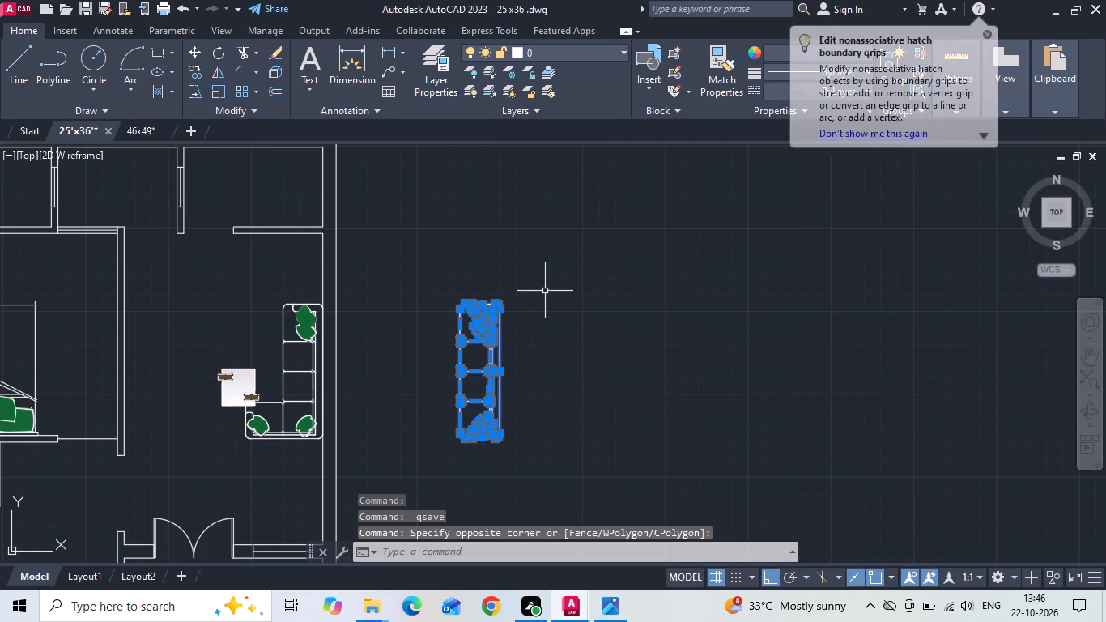
{"action": "type", "text": "b"}
{"action": "key", "text": "space"}
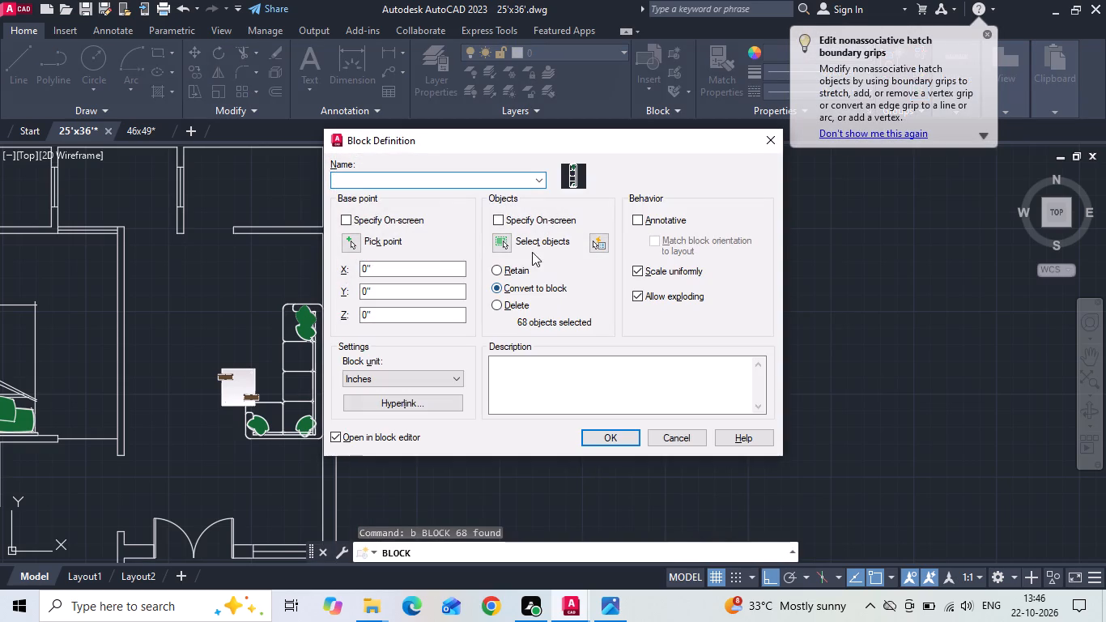
{"action": "left_click", "coordinate": [365, 181]}
{"action": "type", "text": "sof"}
{"action": "type", "text": "a"}
{"action": "key", "text": "space"}
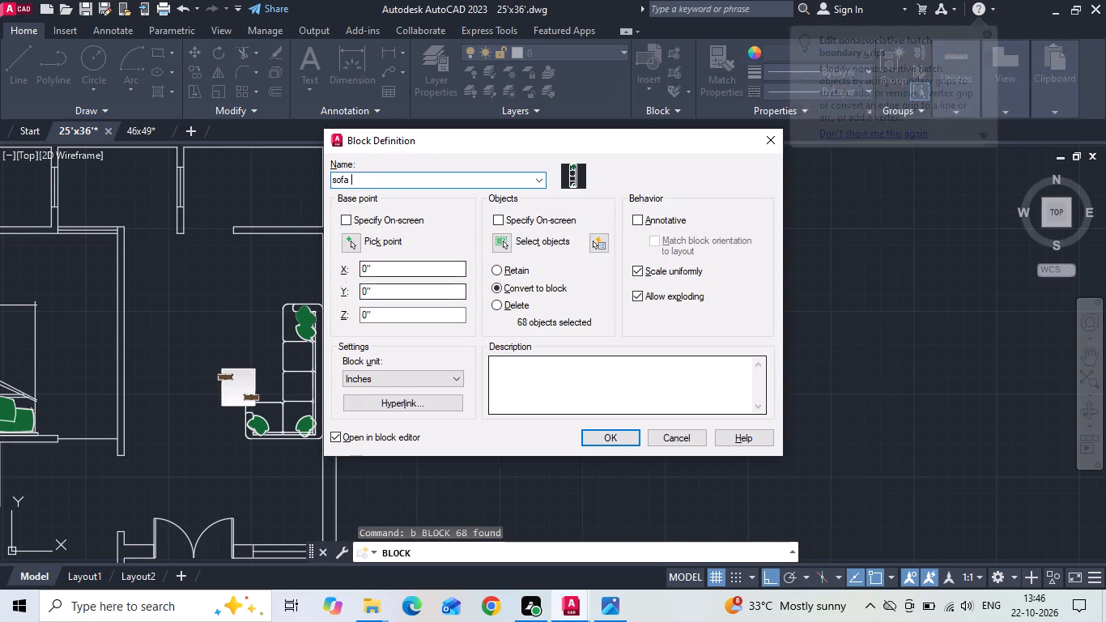
{"action": "left_click", "coordinate": [620, 430]}
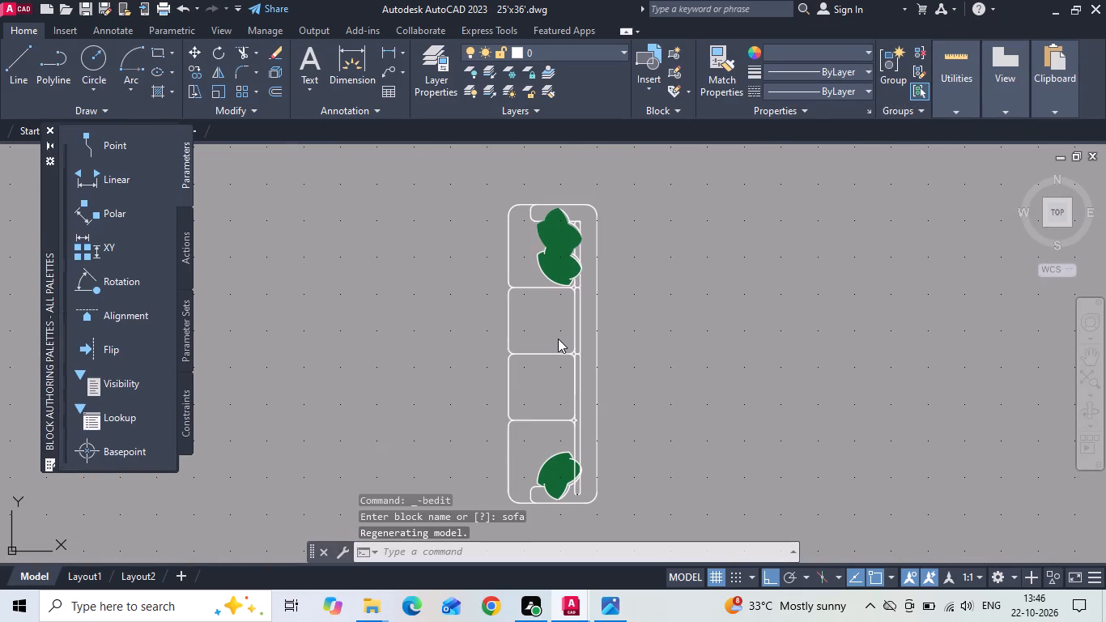
{"action": "key", "text": "space"}
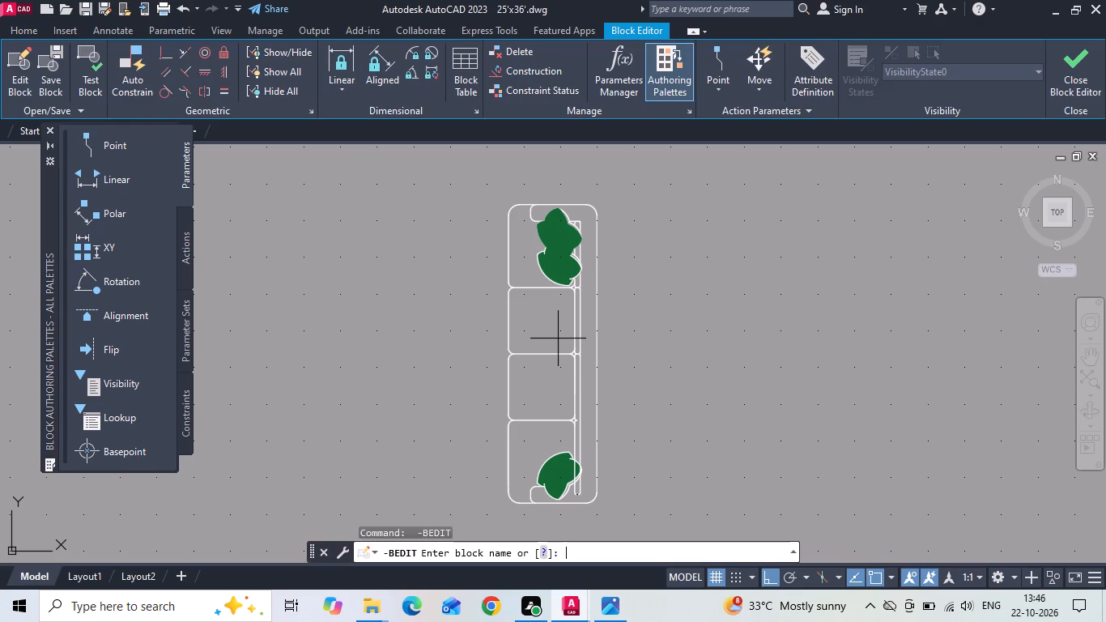
{"action": "key", "text": "Escape"}
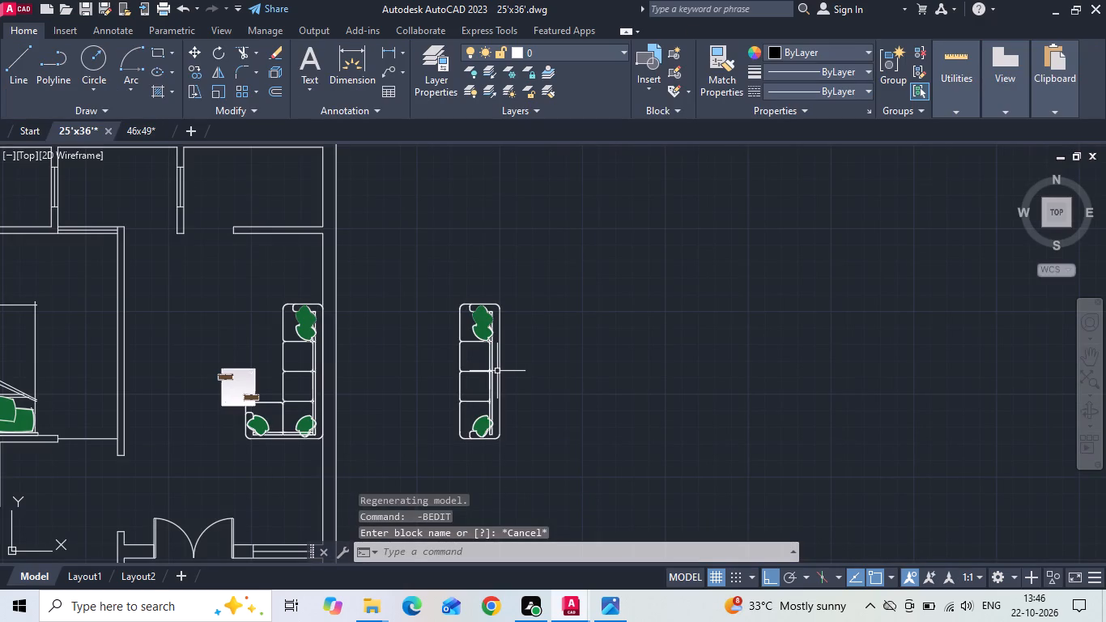
Move the straight sofa block against the living room's right wall, with its upper back corner at the wall corner.
{"action": "left_click", "coordinate": [497, 371]}
{"action": "left_click", "coordinate": [482, 373]}
{"action": "right_click", "coordinate": [480, 373]}
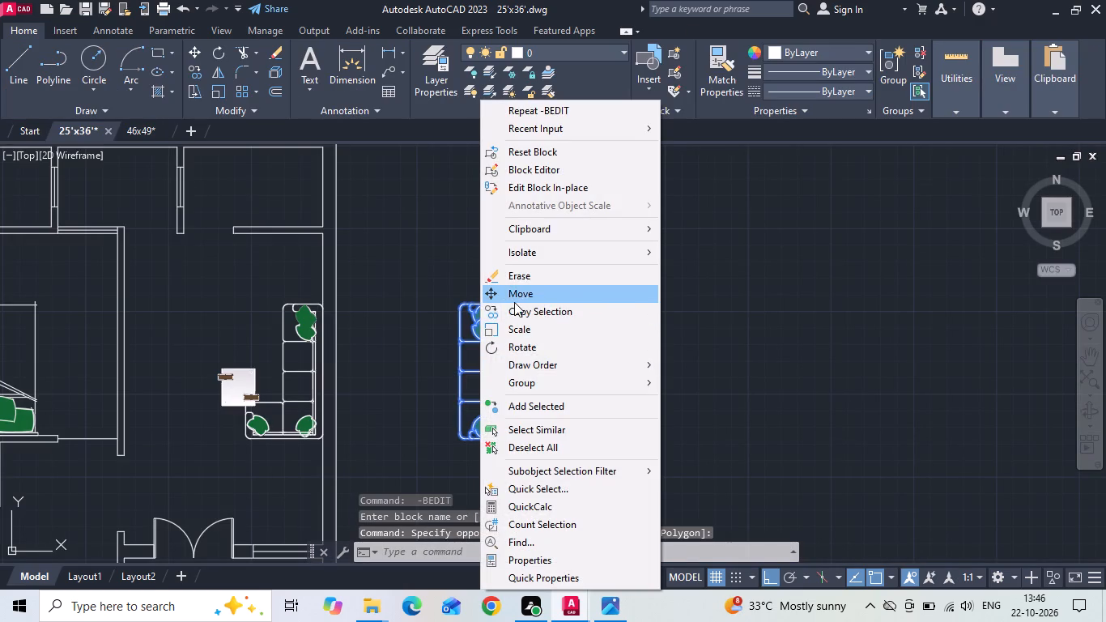
{"action": "left_click", "coordinate": [514, 302]}
{"action": "scroll", "coordinate": [458, 309], "scroll_direction": "up", "scroll_amount": 3}
{"action": "scroll", "coordinate": [555, 289], "scroll_direction": "up", "scroll_amount": 3}
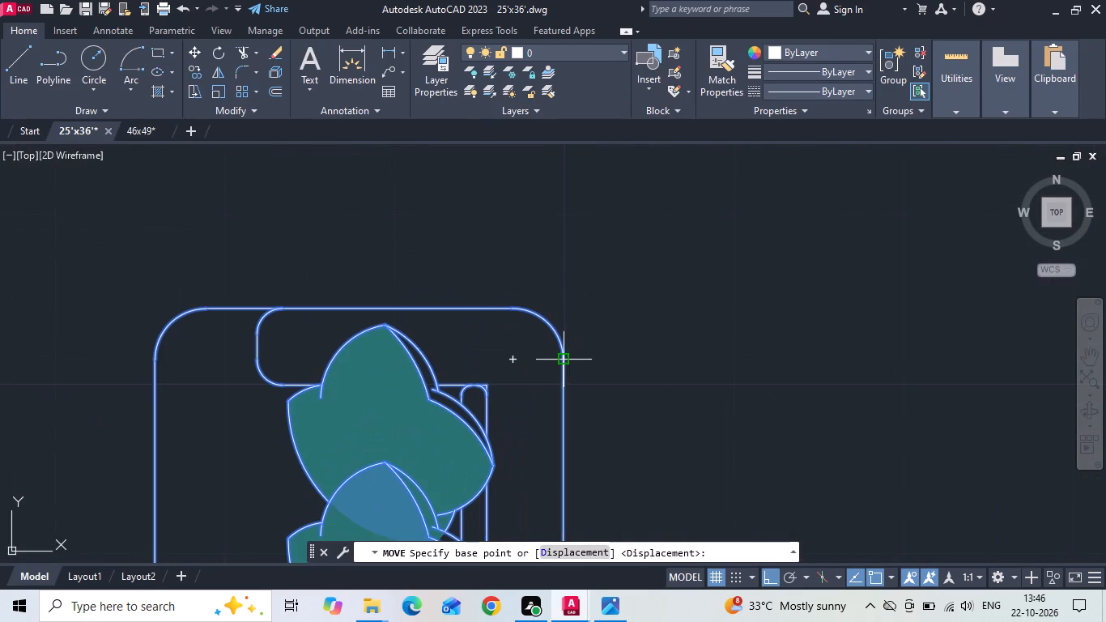
{"action": "left_click", "coordinate": [564, 362]}
{"action": "scroll", "coordinate": [606, 343], "scroll_direction": "down", "scroll_amount": 5}
{"action": "scroll", "coordinate": [402, 309], "scroll_direction": "up", "scroll_amount": 2}
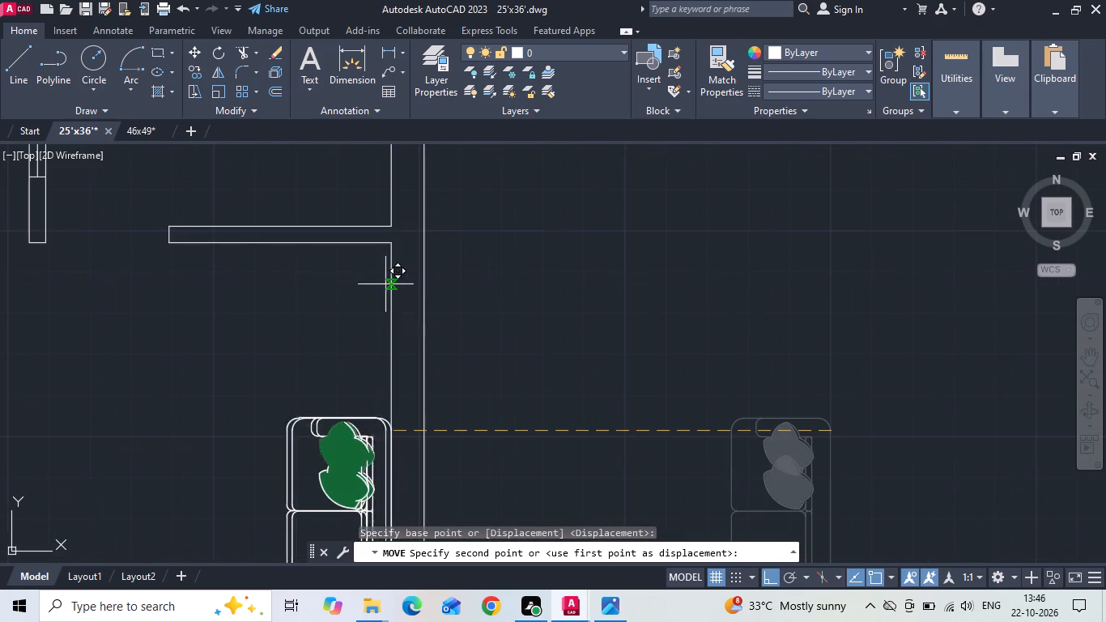
{"action": "left_click", "coordinate": [390, 245]}
Move the straight sofa block down so its top edge aligns with the lower face of the living room's upper wall.
{"action": "left_click_drag", "start_coordinate": [339, 302], "coordinate": [324, 310]}
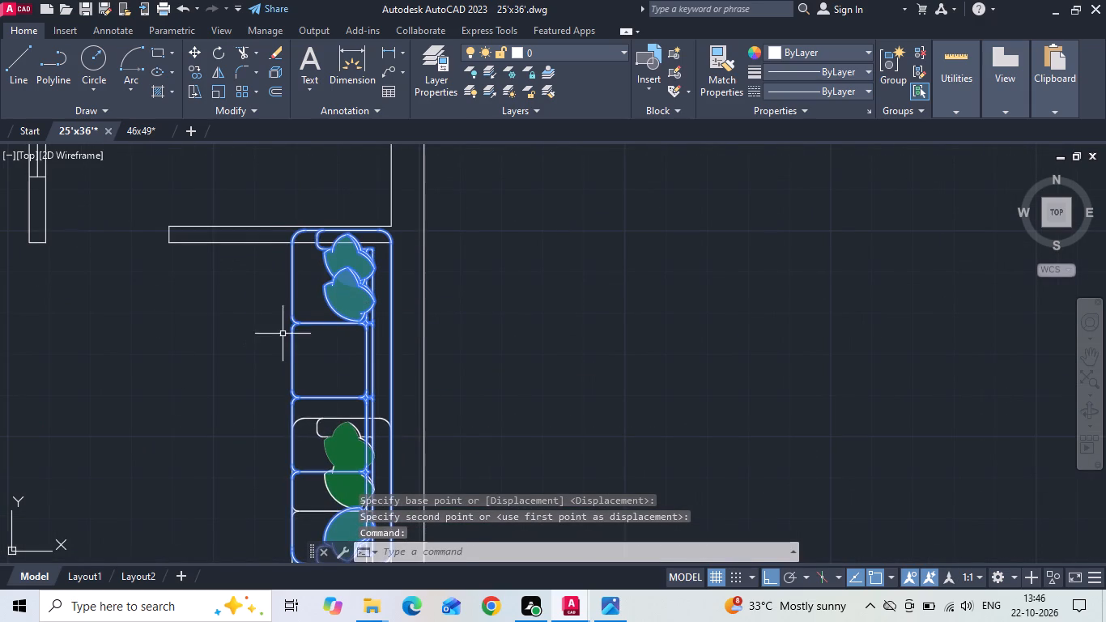
{"action": "right_click", "coordinate": [283, 322]}
{"action": "left_click", "coordinate": [325, 295]}
{"action": "scroll", "coordinate": [384, 202], "scroll_direction": "up", "scroll_amount": 2}
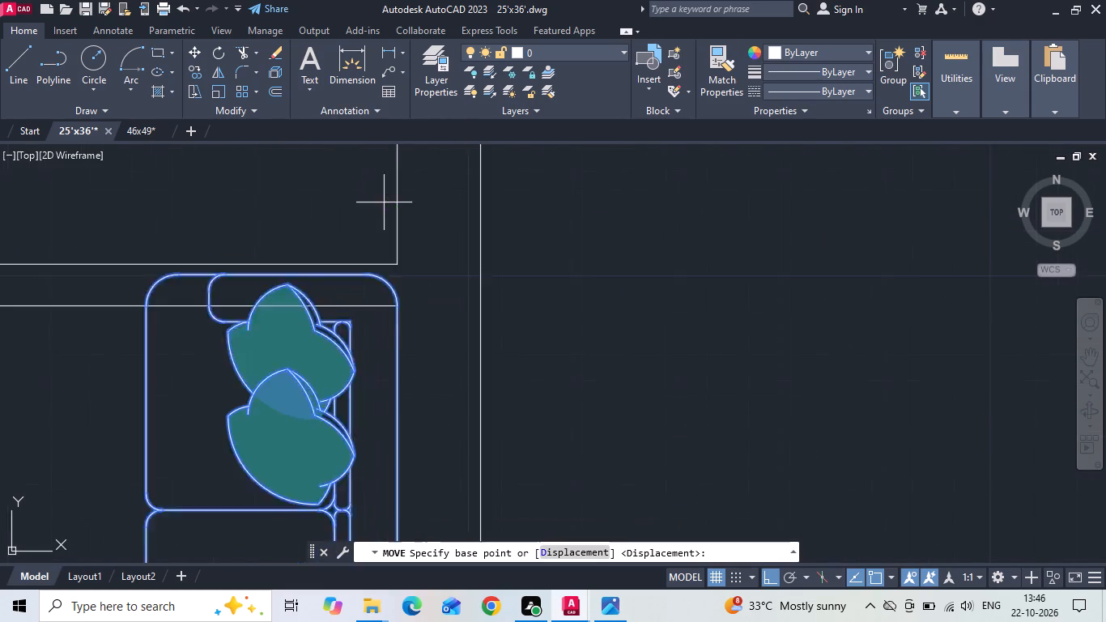
{"action": "scroll", "coordinate": [384, 202], "scroll_direction": "up", "scroll_amount": 1}
{"action": "left_click", "coordinate": [357, 320]}
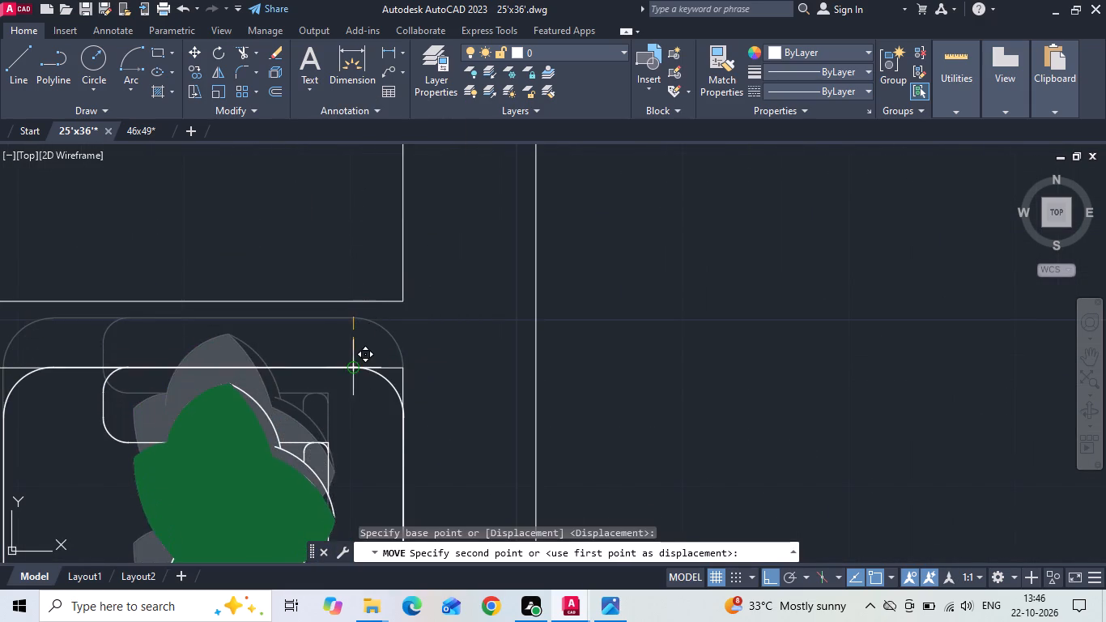
{"action": "left_click", "coordinate": [355, 365]}
Move the L-shaped sofa down along the right wall to sit directly below the straight sofa.
{"action": "scroll", "coordinate": [423, 299], "scroll_direction": "down", "scroll_amount": 8}
{"action": "scroll", "coordinate": [439, 317], "scroll_direction": "up", "scroll_amount": 2}
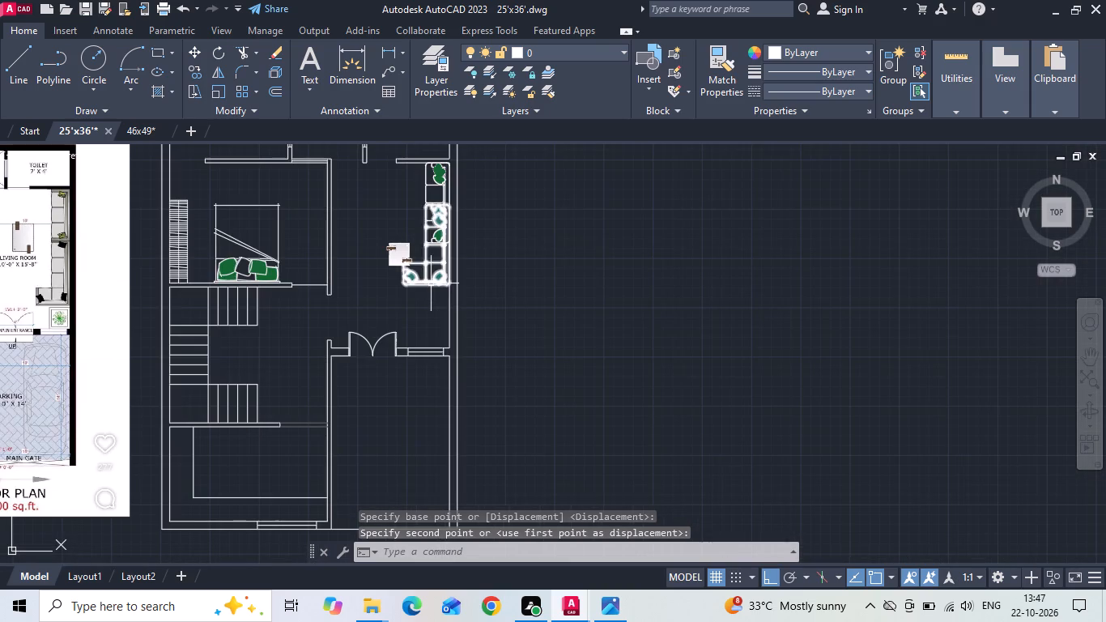
{"action": "left_click", "coordinate": [431, 283]}
{"action": "right_click", "coordinate": [431, 283]}
{"action": "left_click", "coordinate": [457, 292]}
{"action": "scroll", "coordinate": [446, 200], "scroll_direction": "up", "scroll_amount": 3}
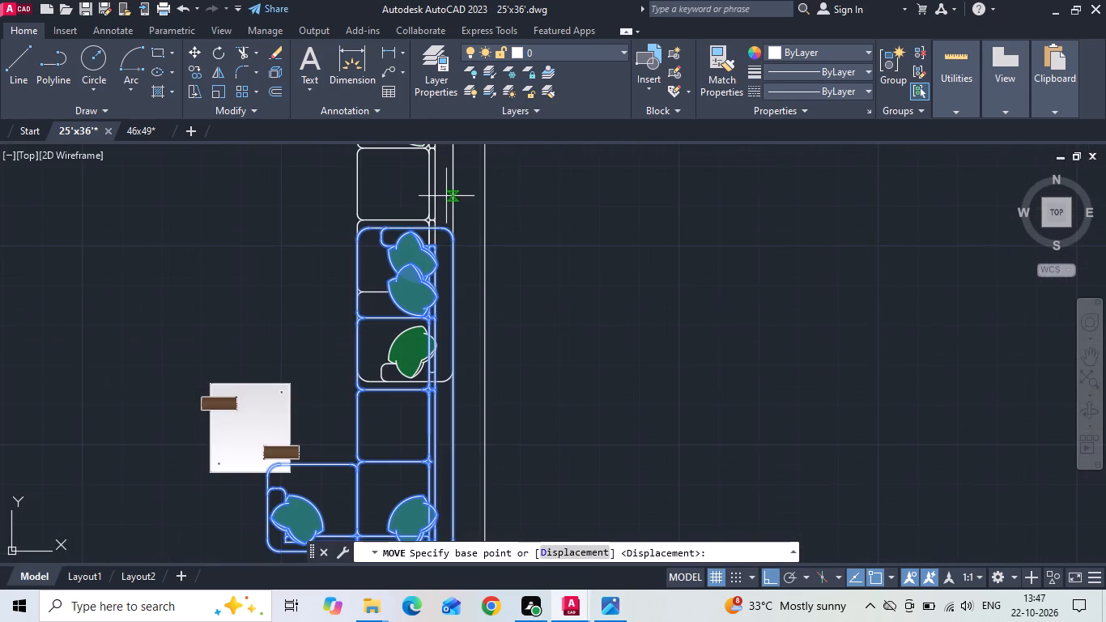
{"action": "left_click", "coordinate": [458, 240]}
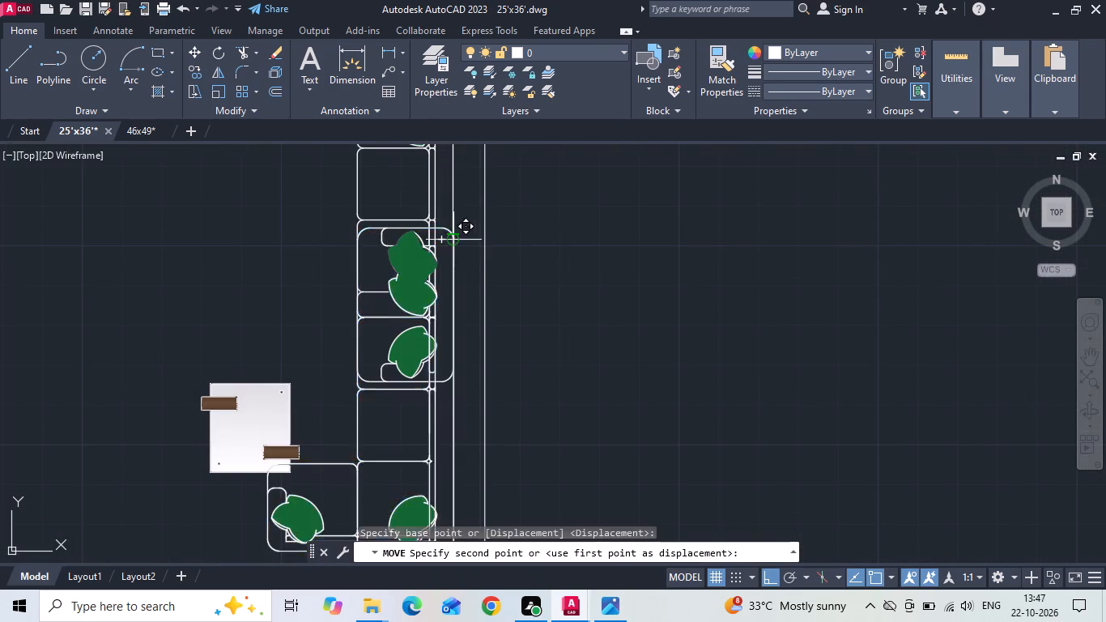
{"action": "scroll", "coordinate": [460, 403], "scroll_direction": "up", "scroll_amount": 2}
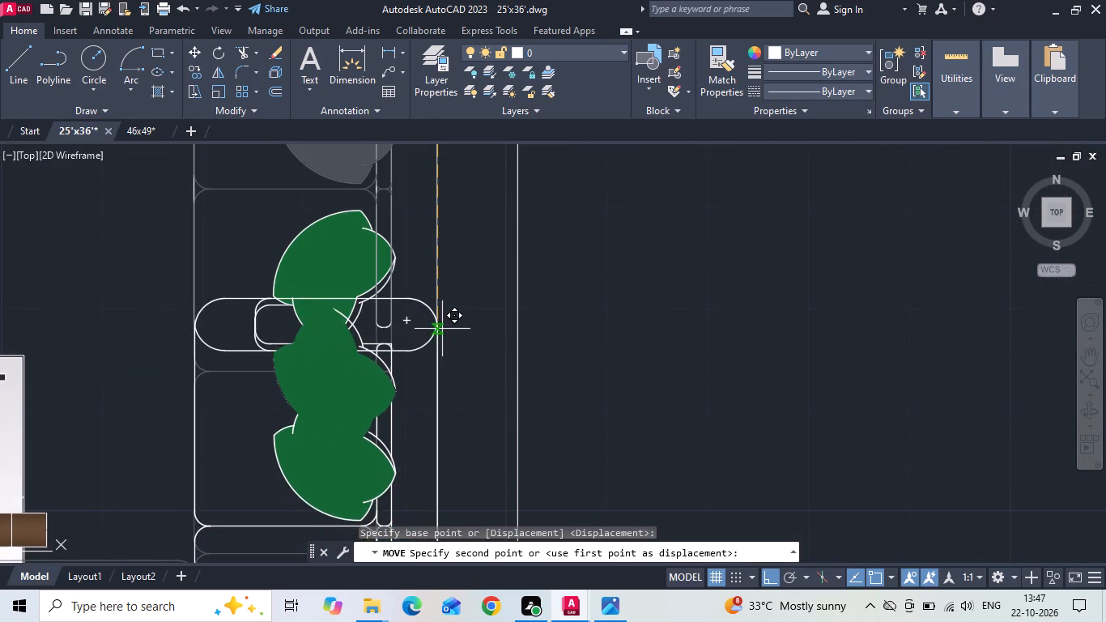
{"action": "left_click", "coordinate": [436, 382]}
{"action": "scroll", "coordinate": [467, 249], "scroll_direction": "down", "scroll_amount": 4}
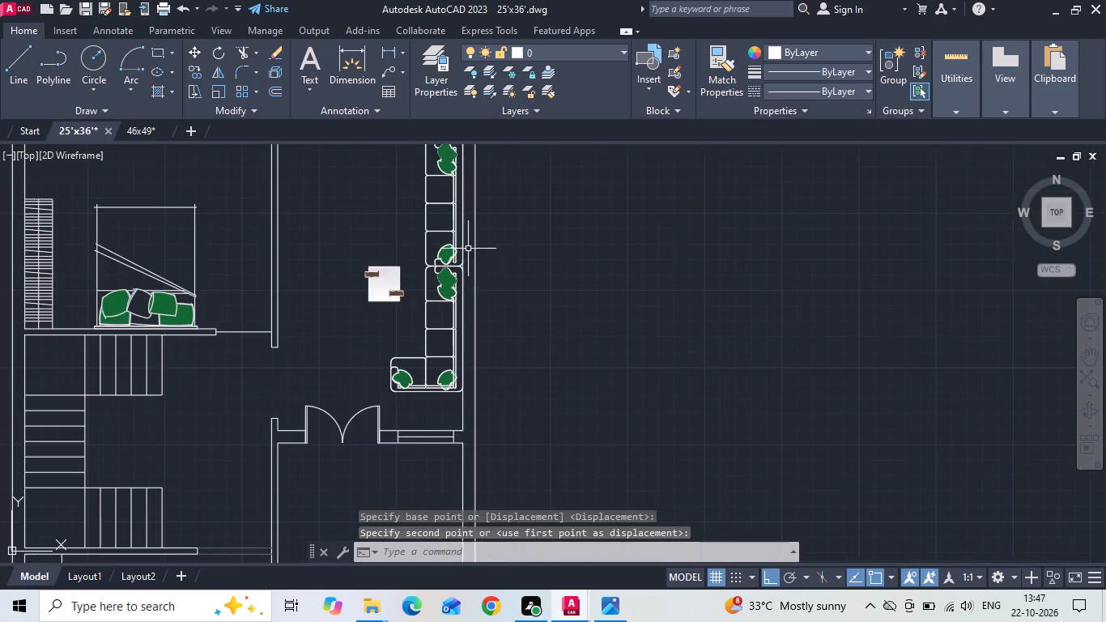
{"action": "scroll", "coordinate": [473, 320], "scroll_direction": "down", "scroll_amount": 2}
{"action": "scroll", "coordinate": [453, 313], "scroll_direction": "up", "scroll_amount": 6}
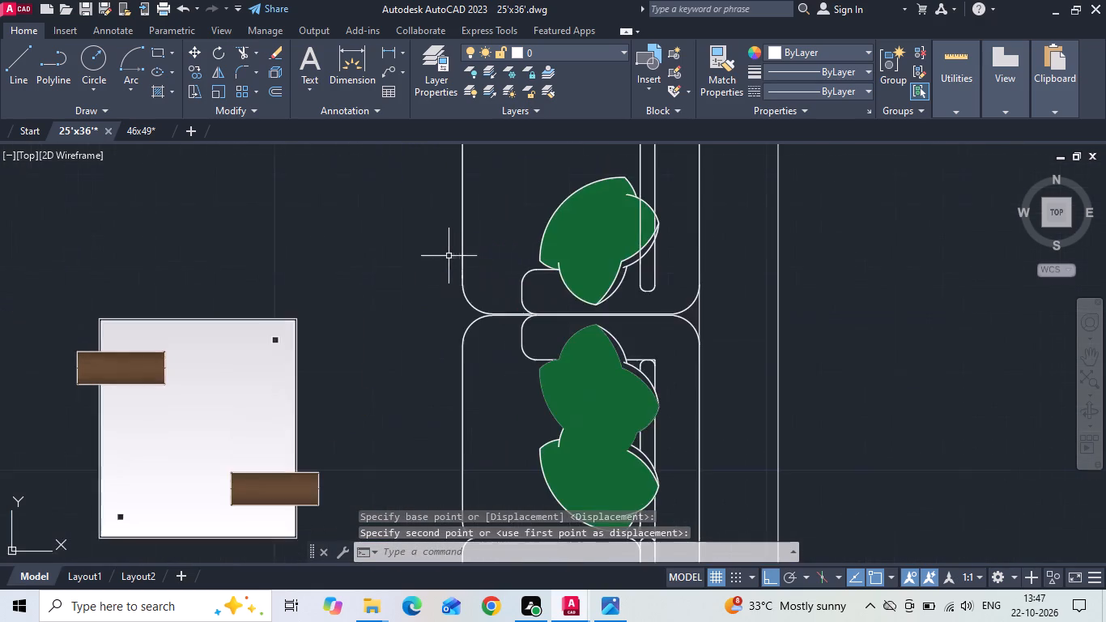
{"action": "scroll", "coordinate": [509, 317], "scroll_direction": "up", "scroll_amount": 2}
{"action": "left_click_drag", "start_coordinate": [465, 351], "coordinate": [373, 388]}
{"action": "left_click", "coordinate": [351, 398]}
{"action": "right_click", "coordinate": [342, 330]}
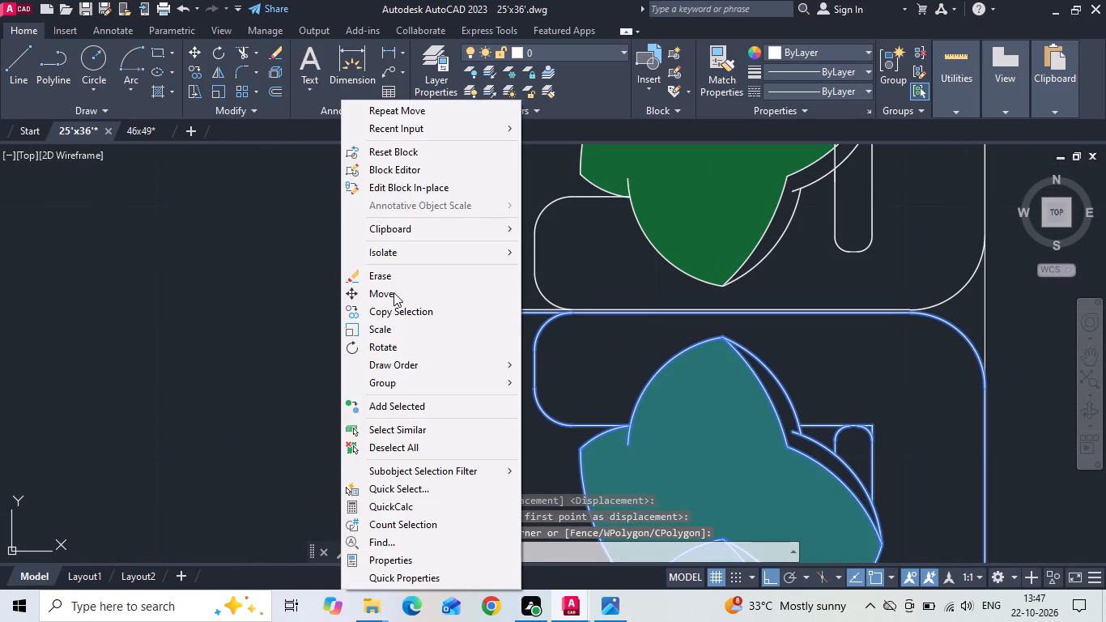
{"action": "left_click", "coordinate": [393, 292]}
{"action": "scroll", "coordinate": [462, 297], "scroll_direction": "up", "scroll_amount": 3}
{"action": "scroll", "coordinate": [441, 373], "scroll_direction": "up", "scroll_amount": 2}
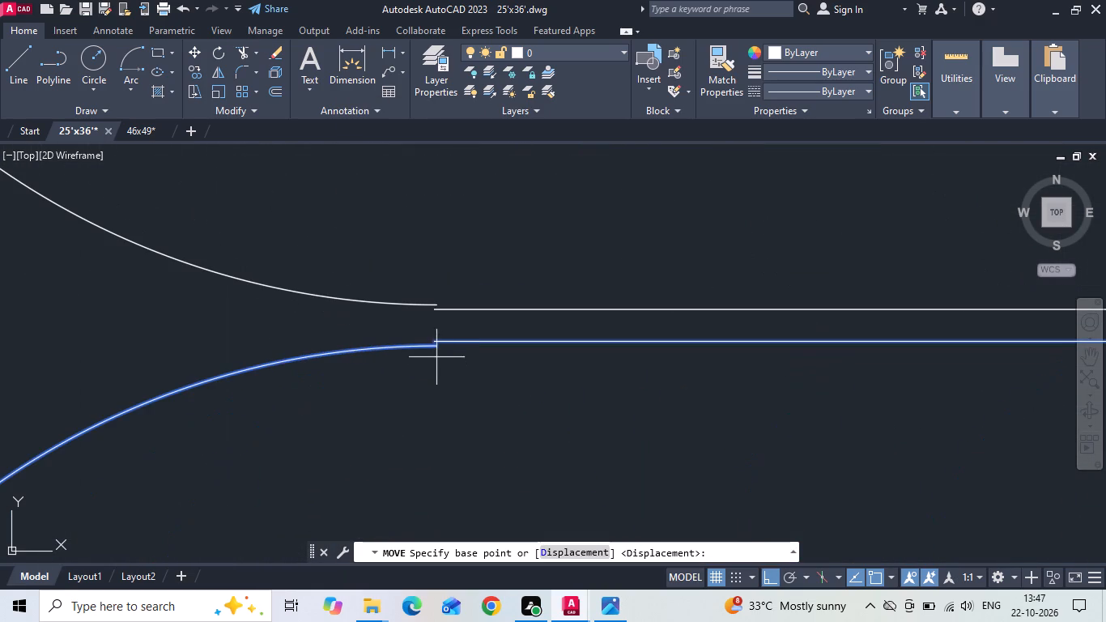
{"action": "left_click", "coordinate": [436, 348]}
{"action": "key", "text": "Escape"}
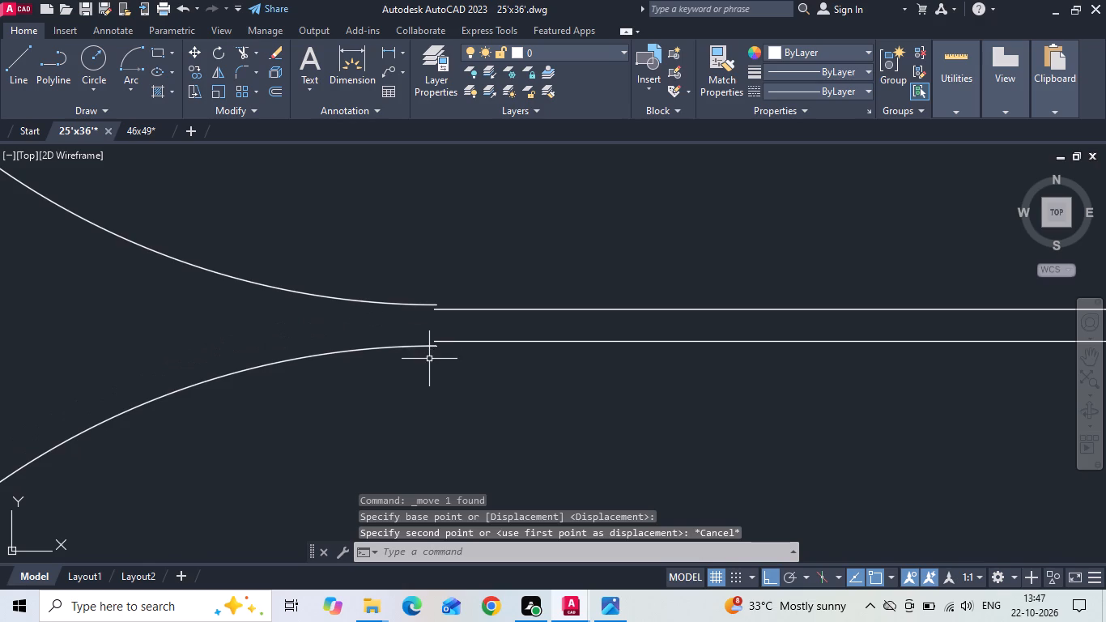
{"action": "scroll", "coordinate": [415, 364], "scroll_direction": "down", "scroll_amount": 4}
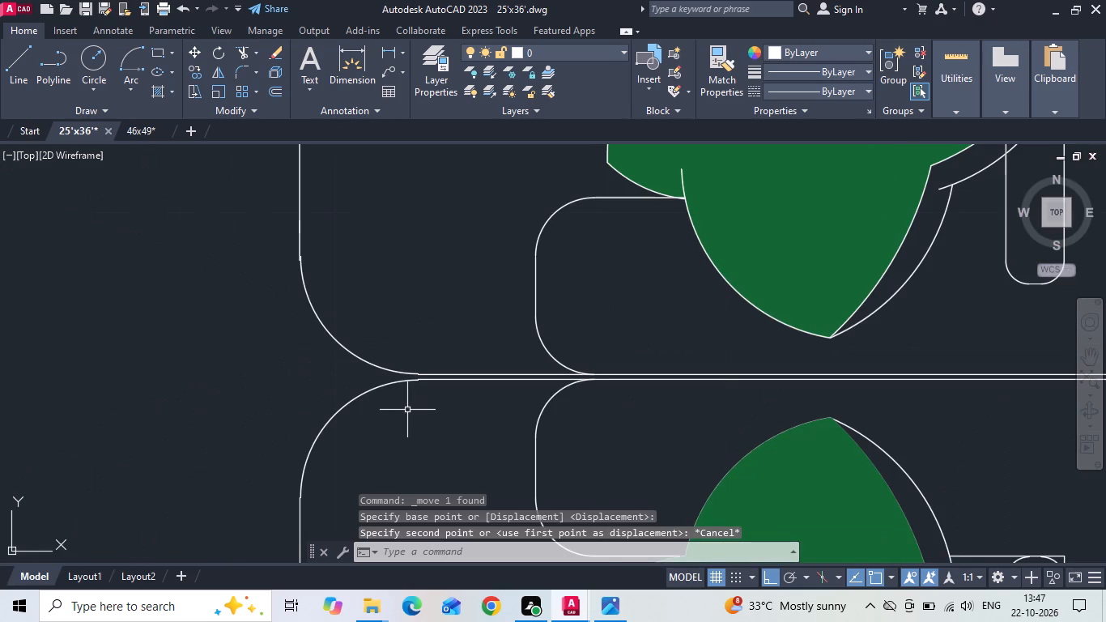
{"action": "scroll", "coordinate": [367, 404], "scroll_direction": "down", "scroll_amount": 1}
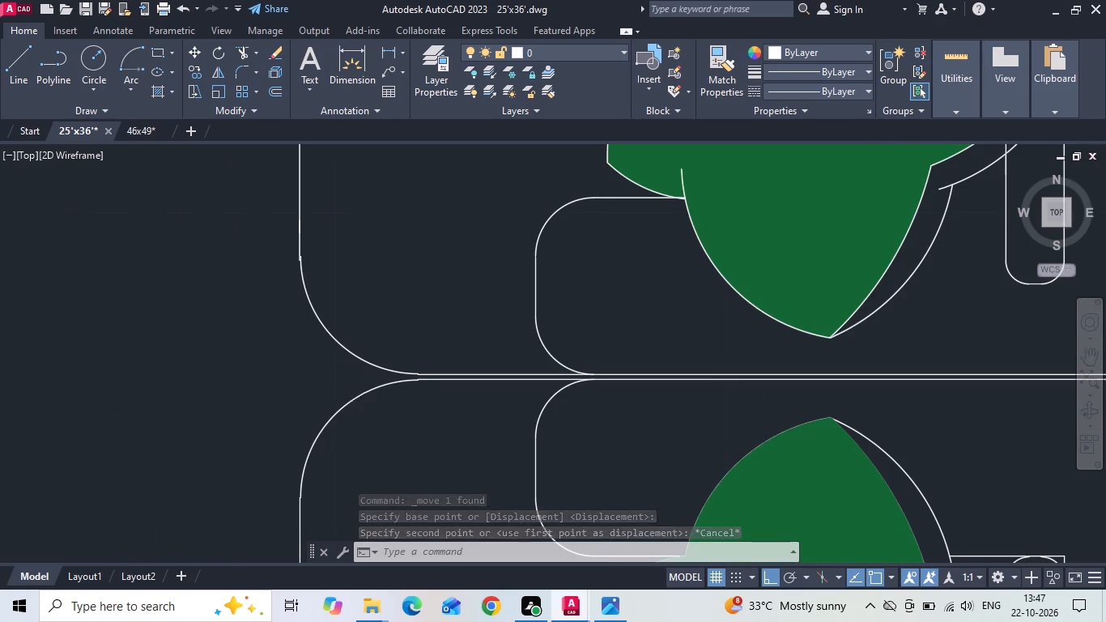
Explode the straight sofa block in the living room.
{"action": "scroll", "coordinate": [368, 407], "scroll_direction": "down", "scroll_amount": 2}
{"action": "left_click", "coordinate": [354, 342]}
{"action": "type", "text": "x"}
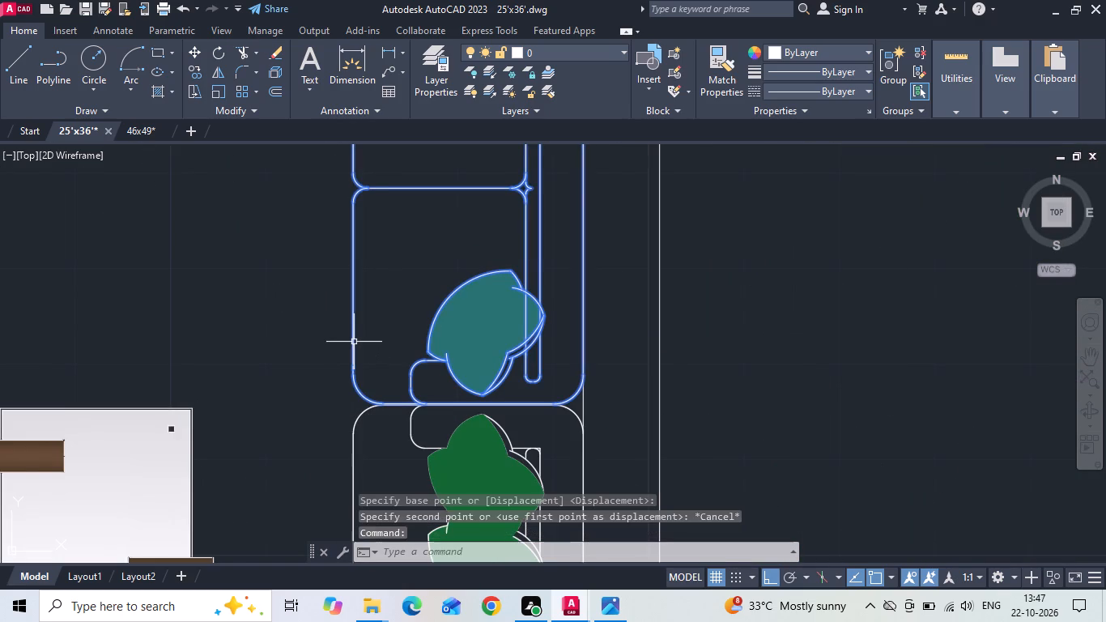
{"action": "key", "text": "space"}
Move the straight sofa's lower front corner arc so its upper end meets the end of the vertical front edge.
{"action": "scroll", "coordinate": [354, 394], "scroll_direction": "up", "scroll_amount": 5}
{"action": "key", "text": "Escape"}
{"action": "left_click_drag", "start_coordinate": [352, 351], "coordinate": [341, 369]}
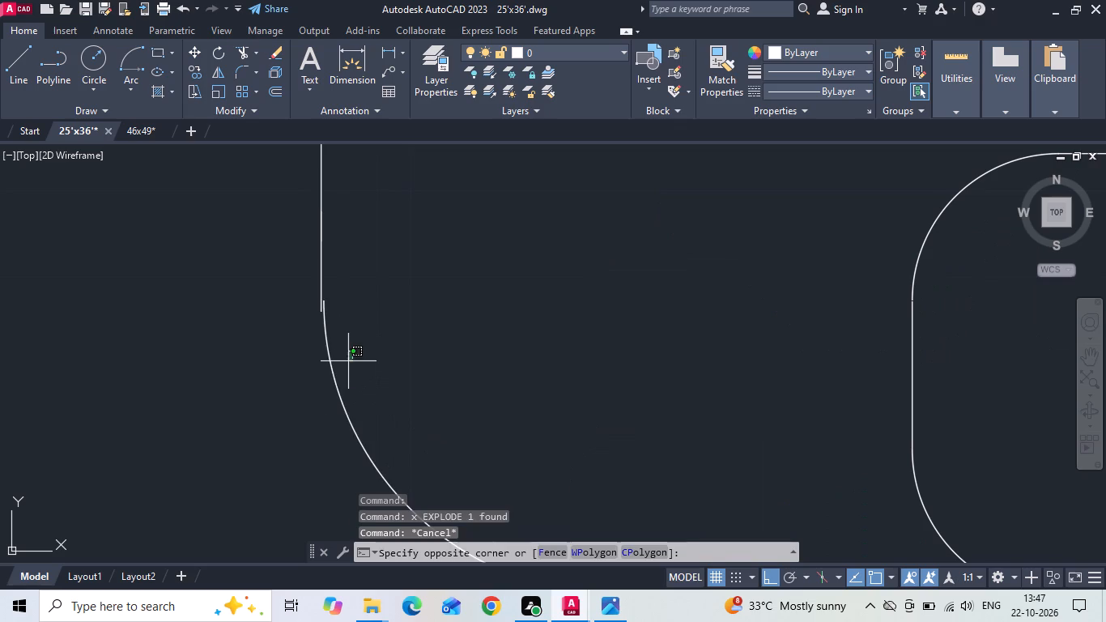
{"action": "left_click", "coordinate": [319, 387]}
{"action": "right_click", "coordinate": [394, 279]}
{"action": "left_click", "coordinate": [425, 291]}
{"action": "scroll", "coordinate": [333, 292], "scroll_direction": "up", "scroll_amount": 3}
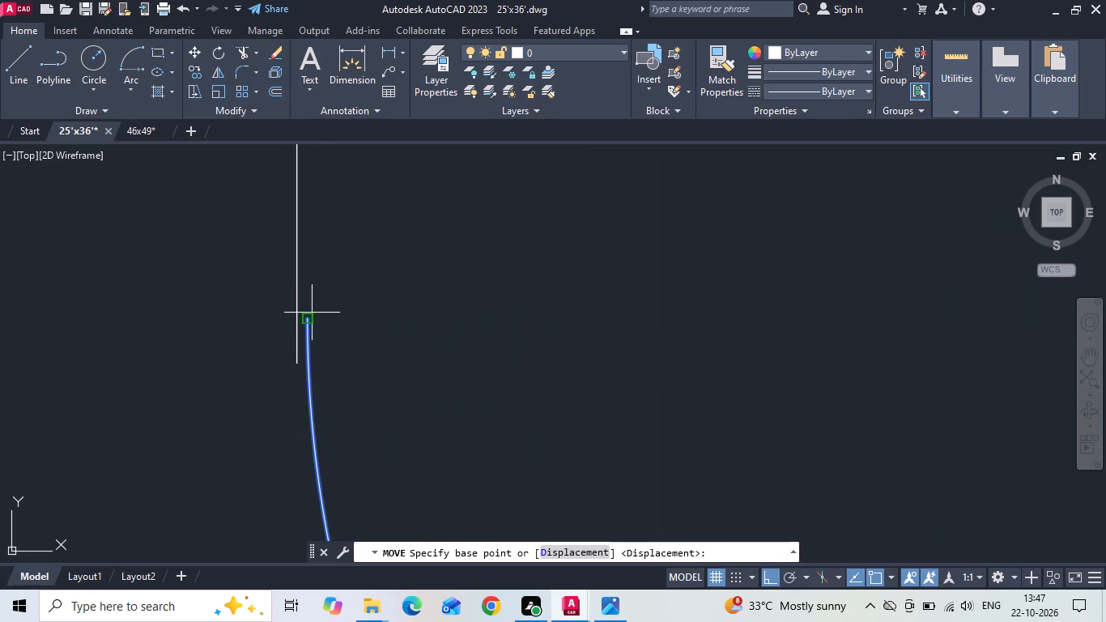
{"action": "left_click", "coordinate": [309, 317]}
{"action": "left_click", "coordinate": [296, 365]}
{"action": "scroll", "coordinate": [342, 262], "scroll_direction": "down", "scroll_amount": 6}
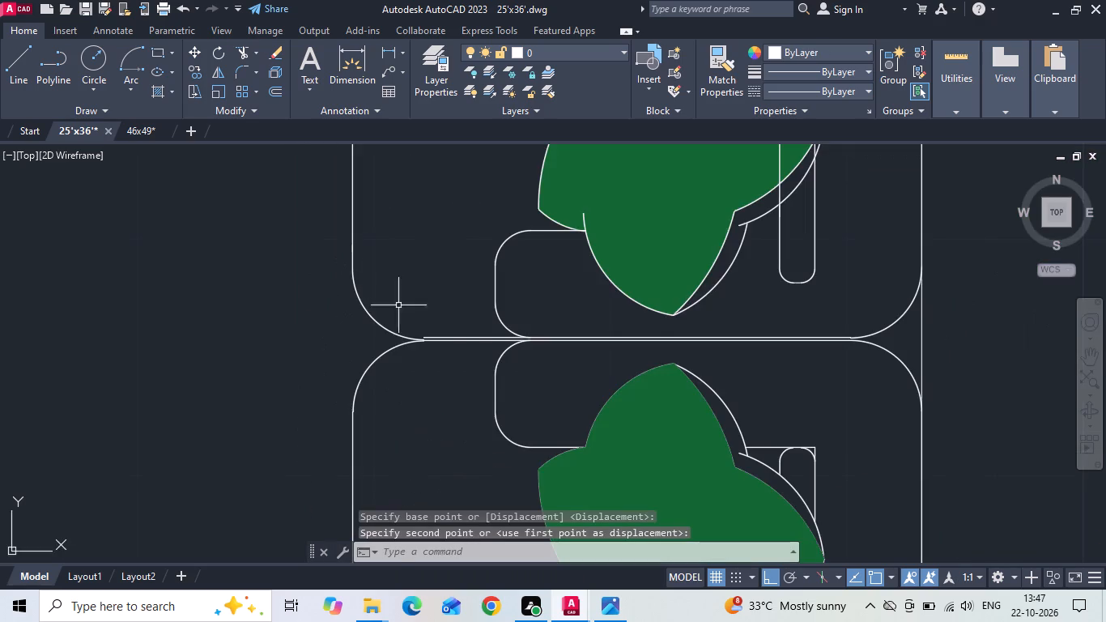
Stretch the lower end of that corner arc to the endpoint of the straight sofa's bottom edge line.
{"action": "scroll", "coordinate": [452, 347], "scroll_direction": "up", "scroll_amount": 3}
{"action": "scroll", "coordinate": [348, 319], "scroll_direction": "up", "scroll_amount": 2}
{"action": "left_click", "coordinate": [297, 319]}
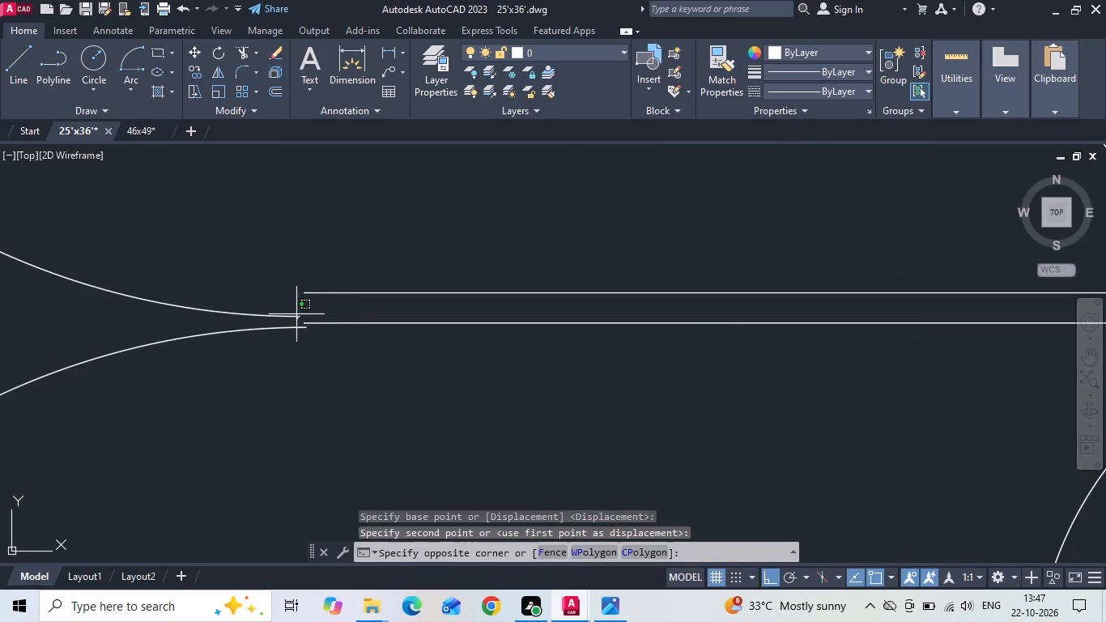
{"action": "left_click", "coordinate": [286, 297]}
{"action": "left_click", "coordinate": [300, 317]}
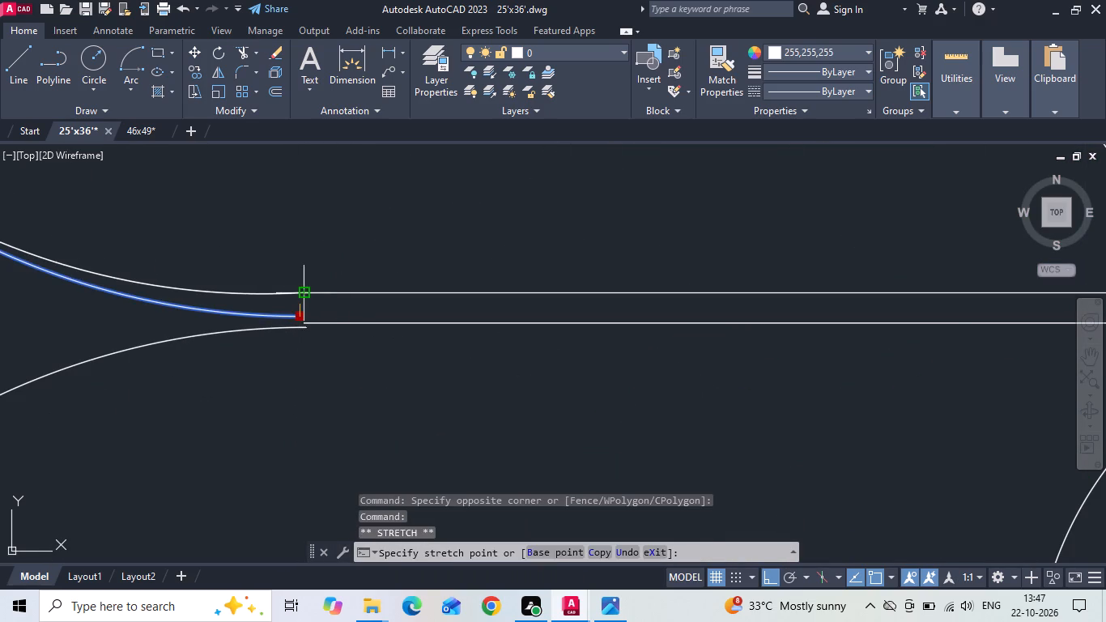
{"action": "left_click", "coordinate": [306, 295]}
{"action": "scroll", "coordinate": [408, 296], "scroll_direction": "down", "scroll_amount": 3}
{"action": "key", "text": "Escape"}
{"action": "scroll", "coordinate": [342, 378], "scroll_direction": "down", "scroll_amount": 2}
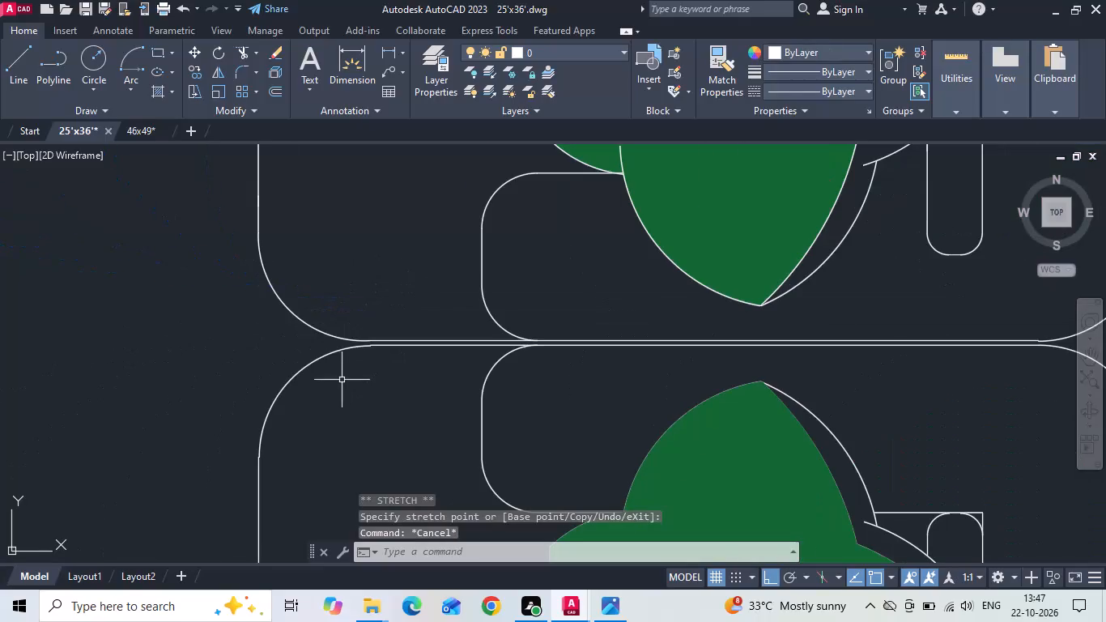
Examine the corners and seams of the straight and L-shaped sofas where they meet along the living room wall.
{"action": "scroll", "coordinate": [382, 412], "scroll_direction": "down", "scroll_amount": 3}
{"action": "scroll", "coordinate": [380, 263], "scroll_direction": "up", "scroll_amount": 4}
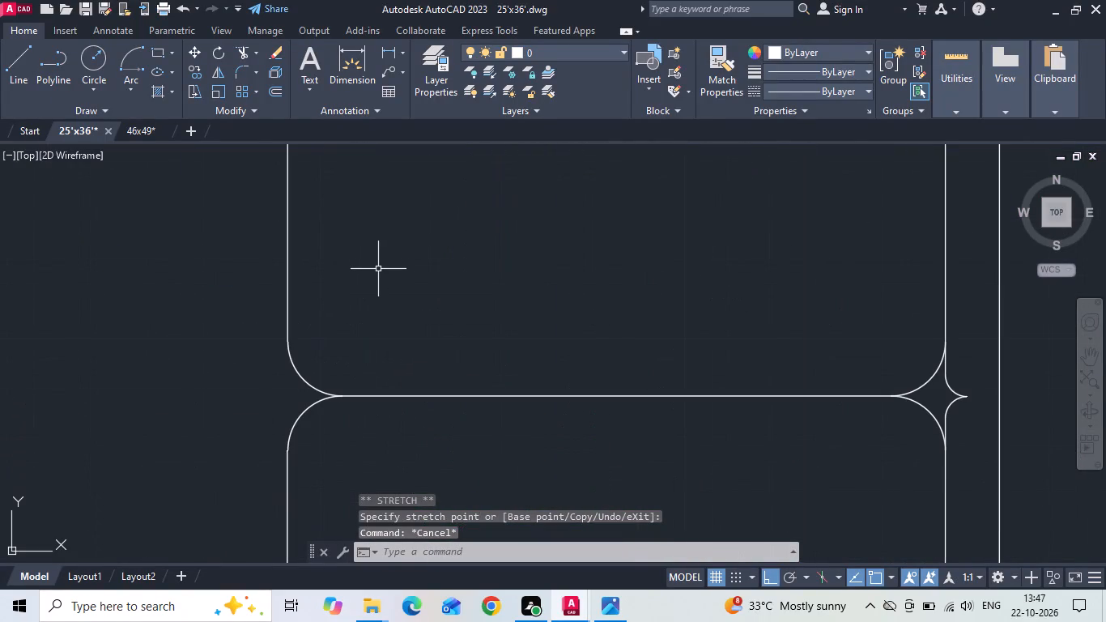
{"action": "scroll", "coordinate": [378, 269], "scroll_direction": "down", "scroll_amount": 7}
{"action": "scroll", "coordinate": [376, 338], "scroll_direction": "up", "scroll_amount": 7}
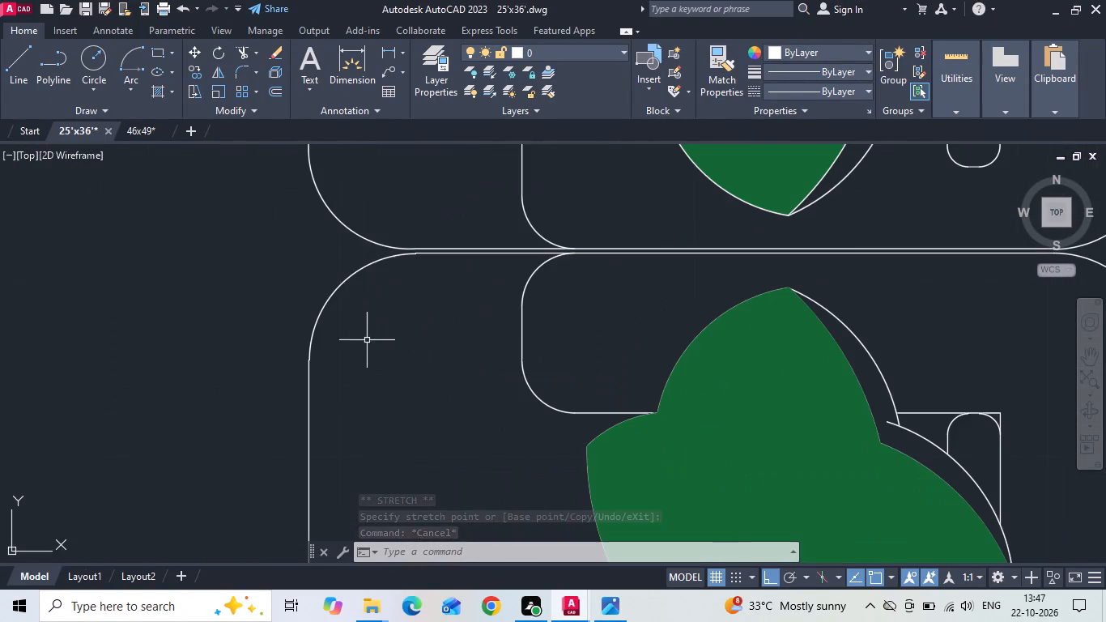
{"action": "scroll", "coordinate": [402, 249], "scroll_direction": "up", "scroll_amount": 5}
{"action": "left_click", "coordinate": [428, 287]}
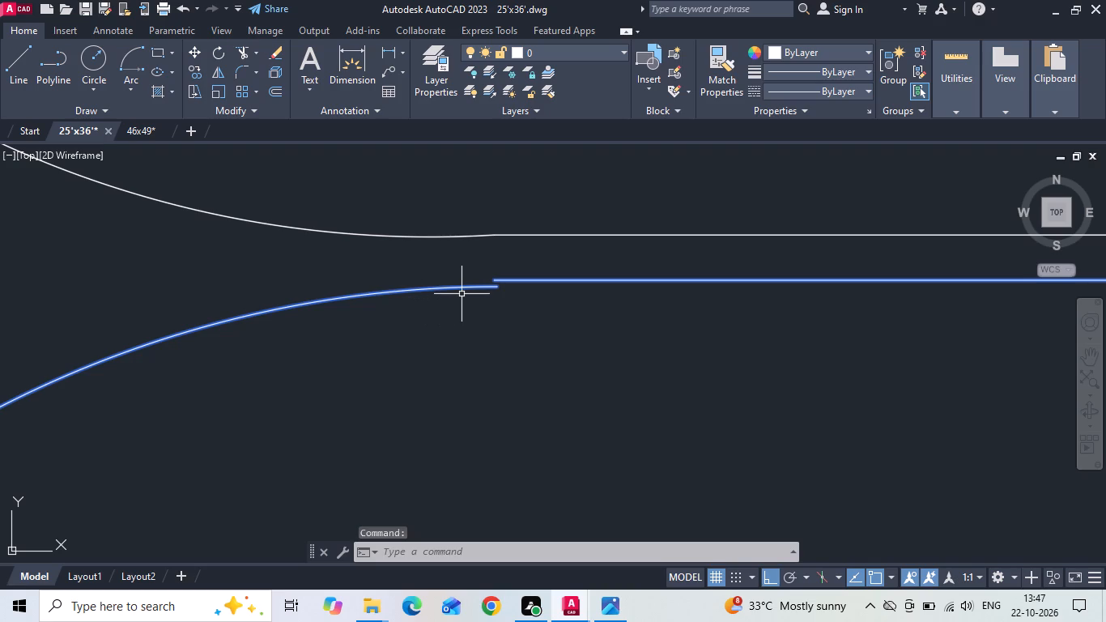
{"action": "key", "text": "Escape"}
{"action": "scroll", "coordinate": [457, 259], "scroll_direction": "down", "scroll_amount": 8}
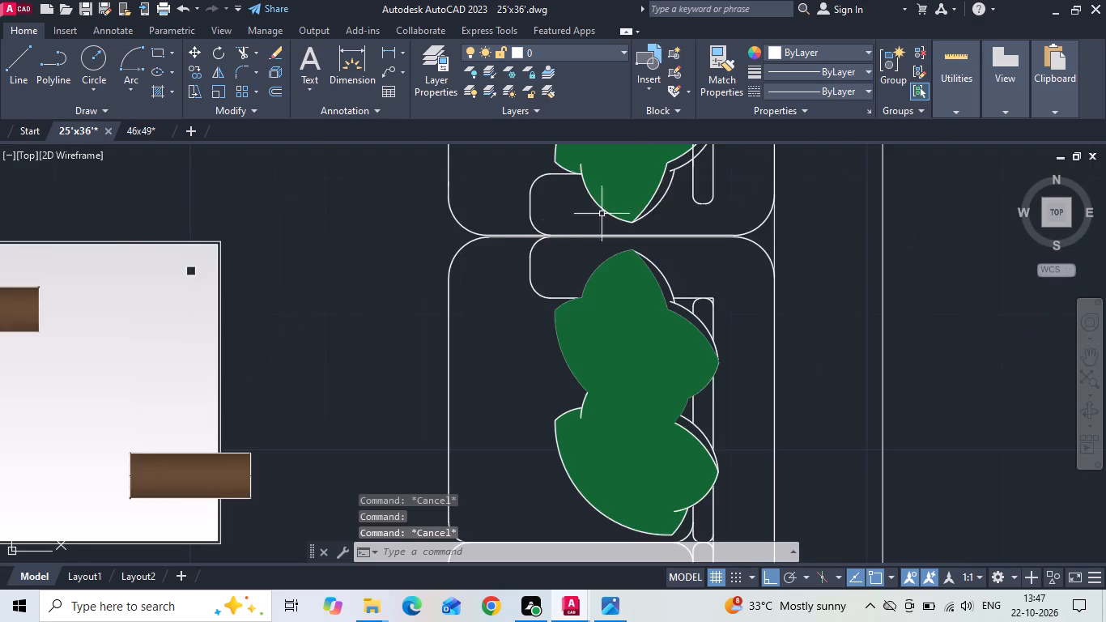
{"action": "scroll", "coordinate": [612, 211], "scroll_direction": "down", "scroll_amount": 5}
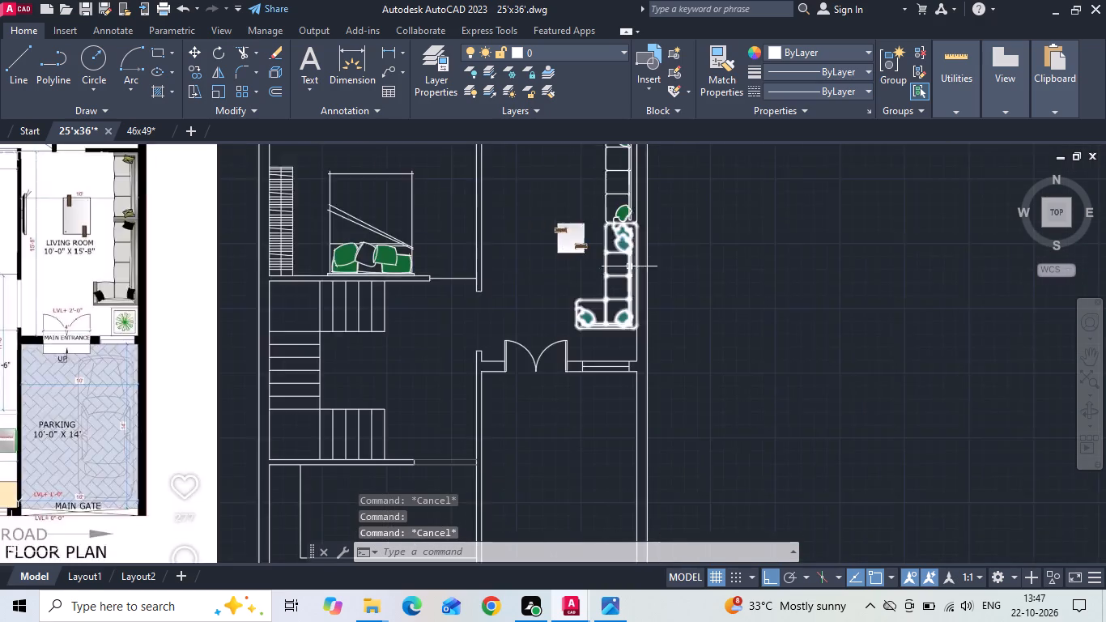
{"action": "scroll", "coordinate": [629, 271], "scroll_direction": "down", "scroll_amount": 1}
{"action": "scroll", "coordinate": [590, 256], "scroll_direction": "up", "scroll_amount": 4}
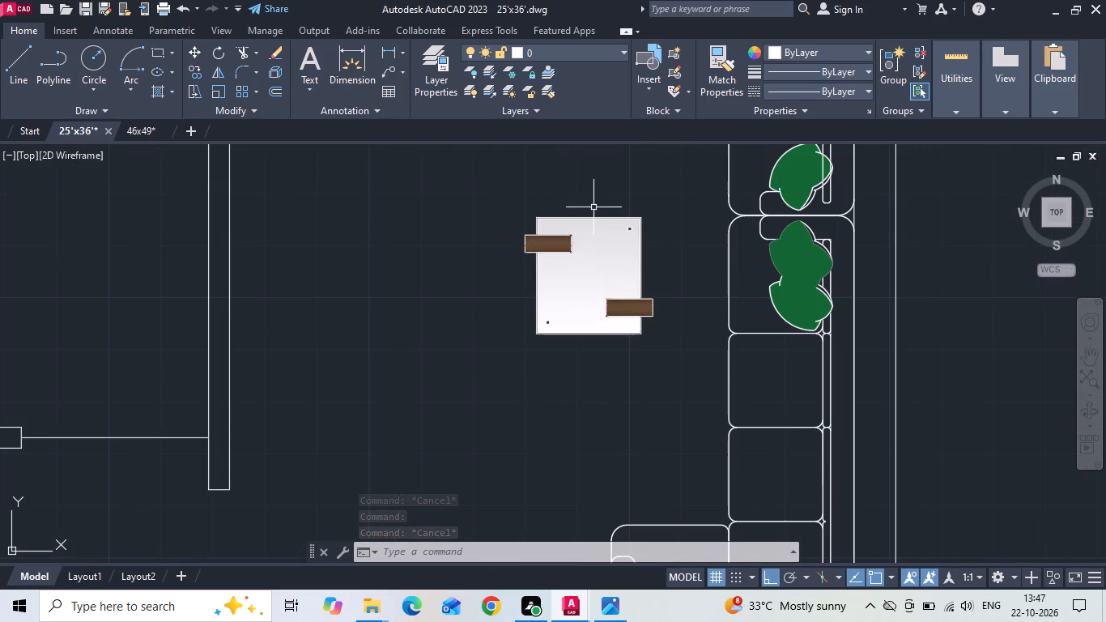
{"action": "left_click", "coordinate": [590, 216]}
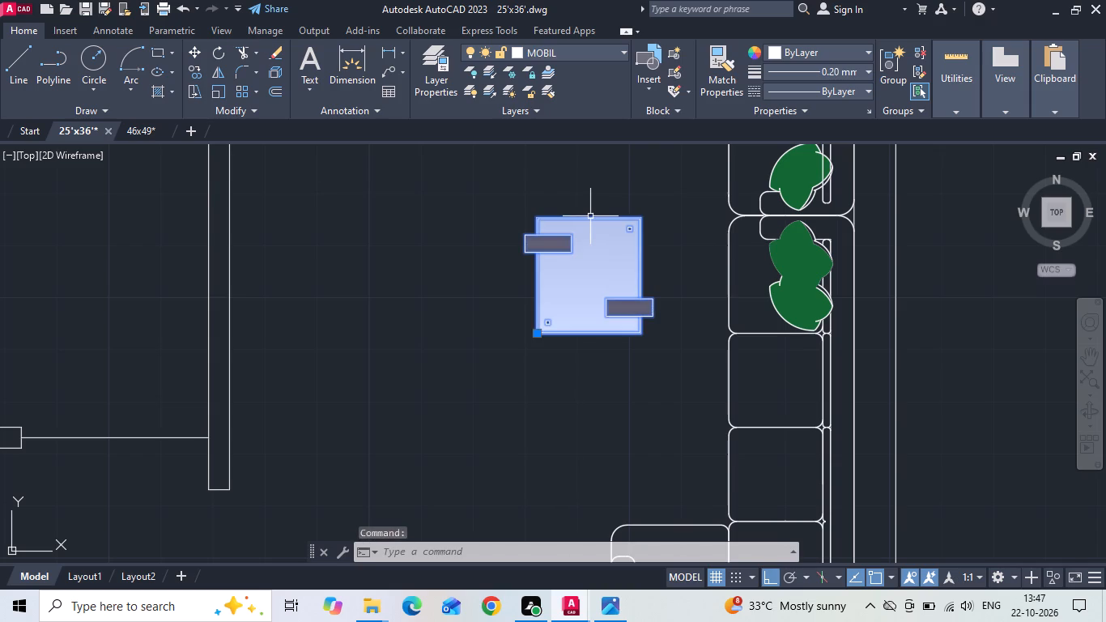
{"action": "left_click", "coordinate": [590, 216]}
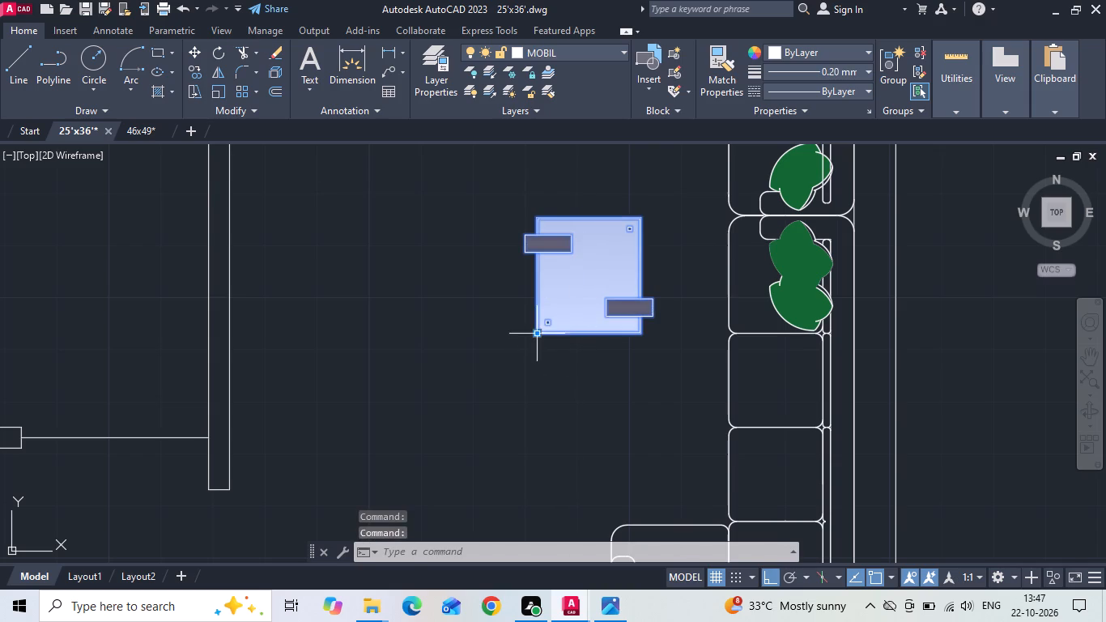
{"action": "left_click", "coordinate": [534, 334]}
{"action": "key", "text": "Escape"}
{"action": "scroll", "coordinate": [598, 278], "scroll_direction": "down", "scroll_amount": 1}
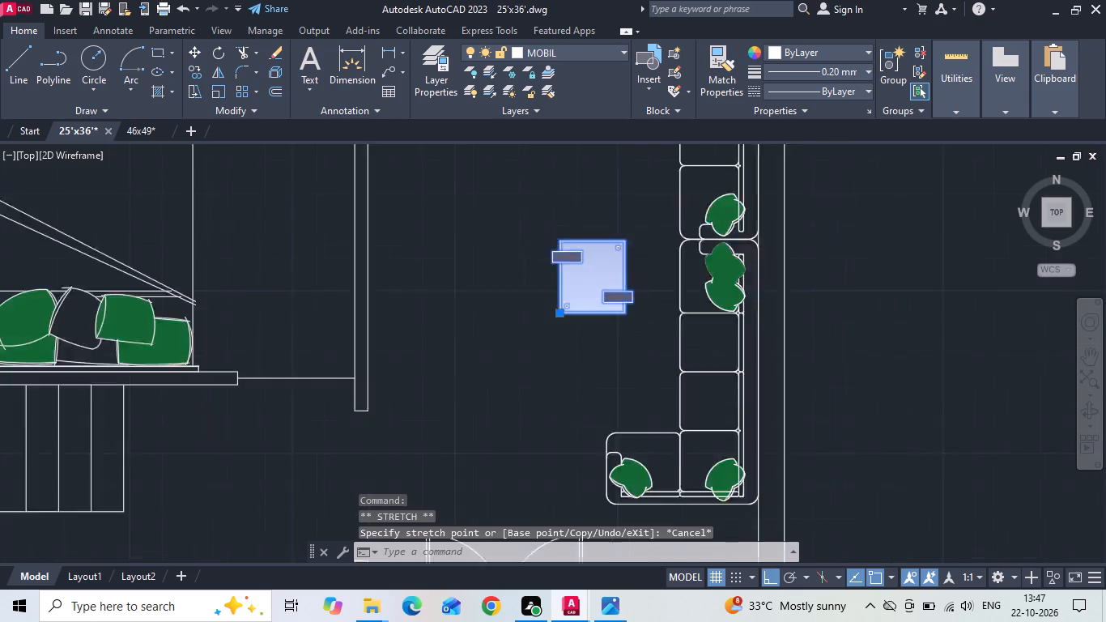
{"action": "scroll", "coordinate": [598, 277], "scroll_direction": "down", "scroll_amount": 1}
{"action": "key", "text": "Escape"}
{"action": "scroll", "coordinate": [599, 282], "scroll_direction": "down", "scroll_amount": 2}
Move the center table straight up a short distance in front of the living room sofas and save the drawing.
{"action": "scroll", "coordinate": [594, 272], "scroll_direction": "up", "scroll_amount": 2}
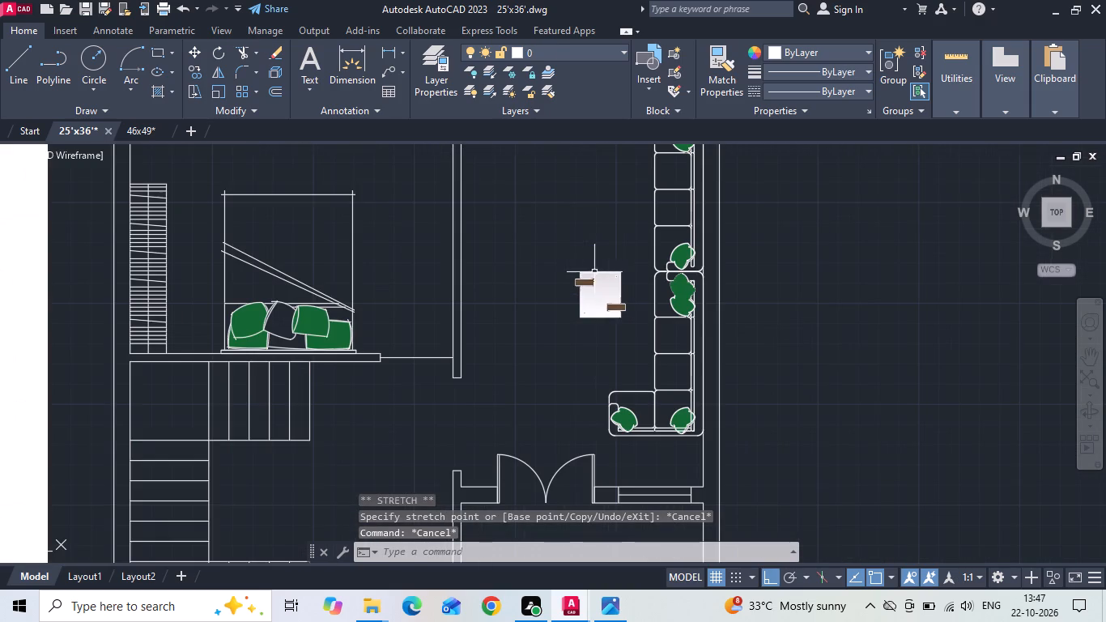
{"action": "left_click_drag", "start_coordinate": [598, 257], "coordinate": [595, 276]}
{"action": "left_click", "coordinate": [585, 295]}
{"action": "right_click", "coordinate": [585, 295]}
{"action": "left_click", "coordinate": [605, 295]}
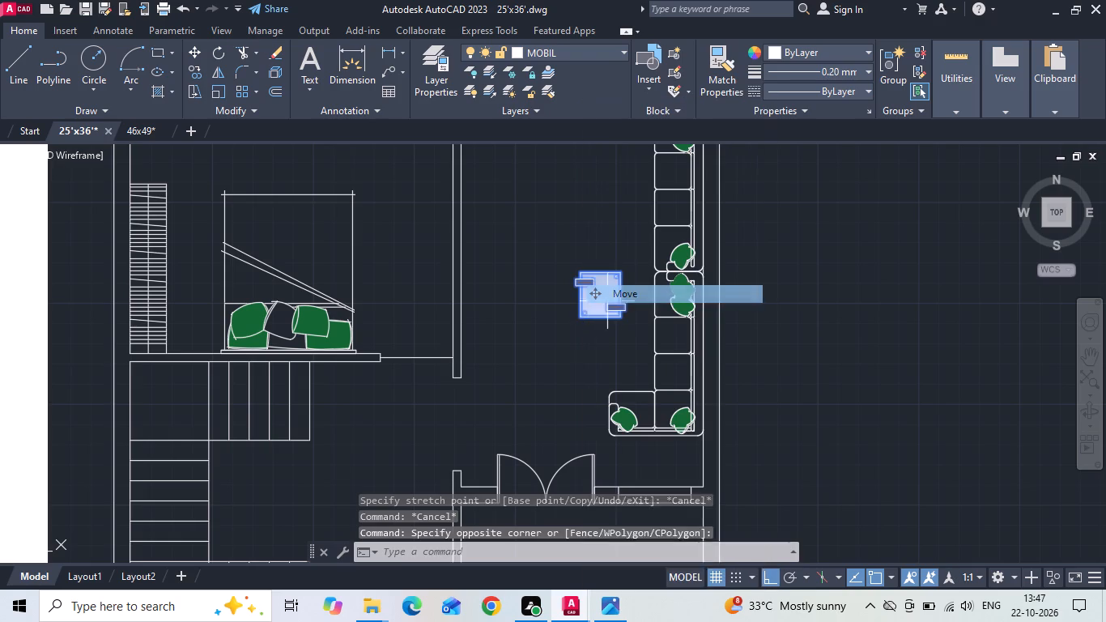
{"action": "left_click", "coordinate": [595, 357]}
{"action": "left_click", "coordinate": [596, 325]}
{"action": "key", "text": "ctrl+s"}
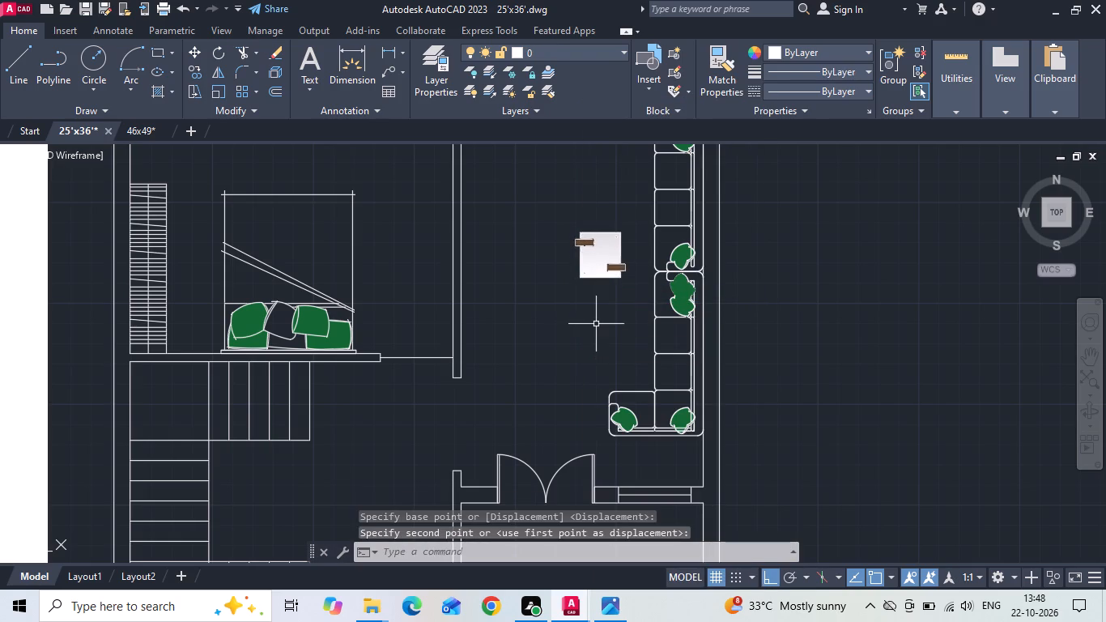
Copy the car block from the parking area of the 46x49 drawing.
{"action": "scroll", "coordinate": [598, 339], "scroll_direction": "down", "scroll_amount": 2}
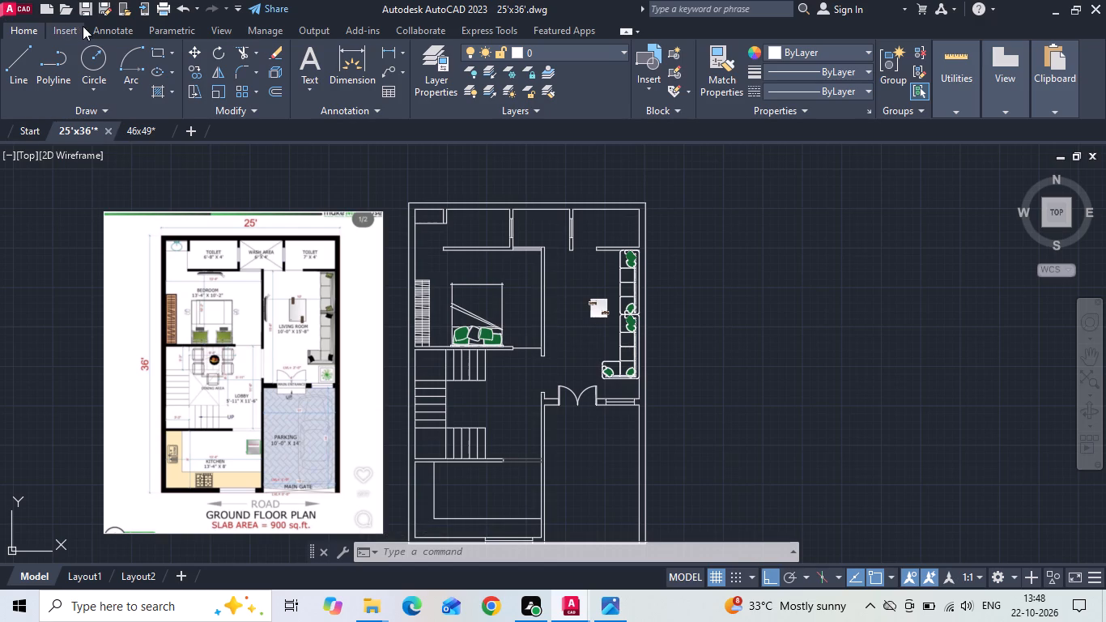
{"action": "left_click", "coordinate": [143, 134]}
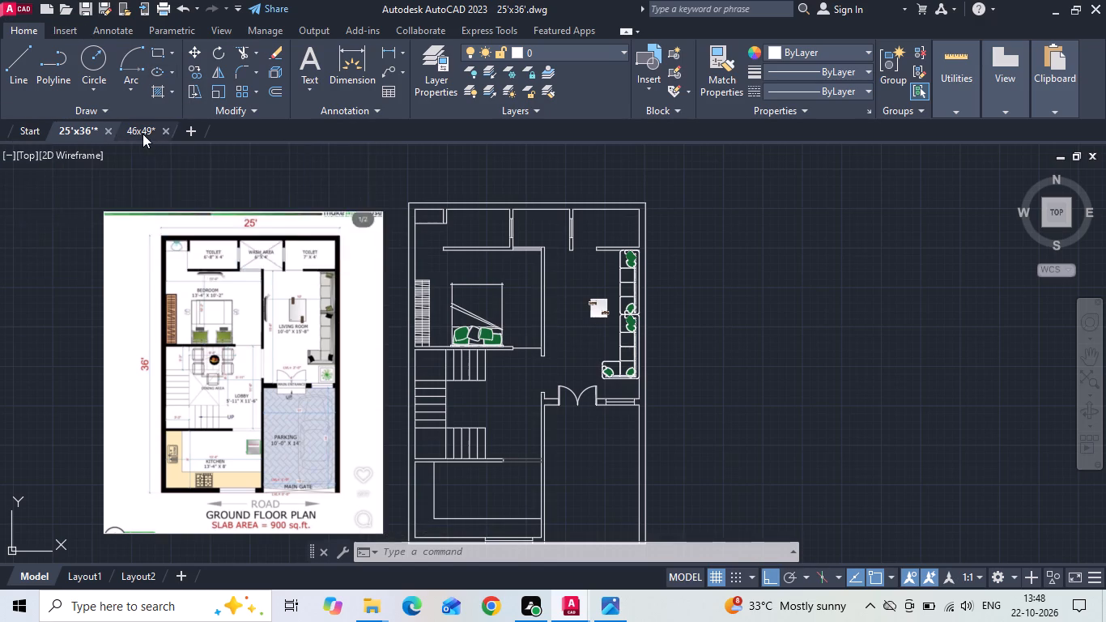
{"action": "scroll", "coordinate": [411, 299], "scroll_direction": "down", "scroll_amount": 4}
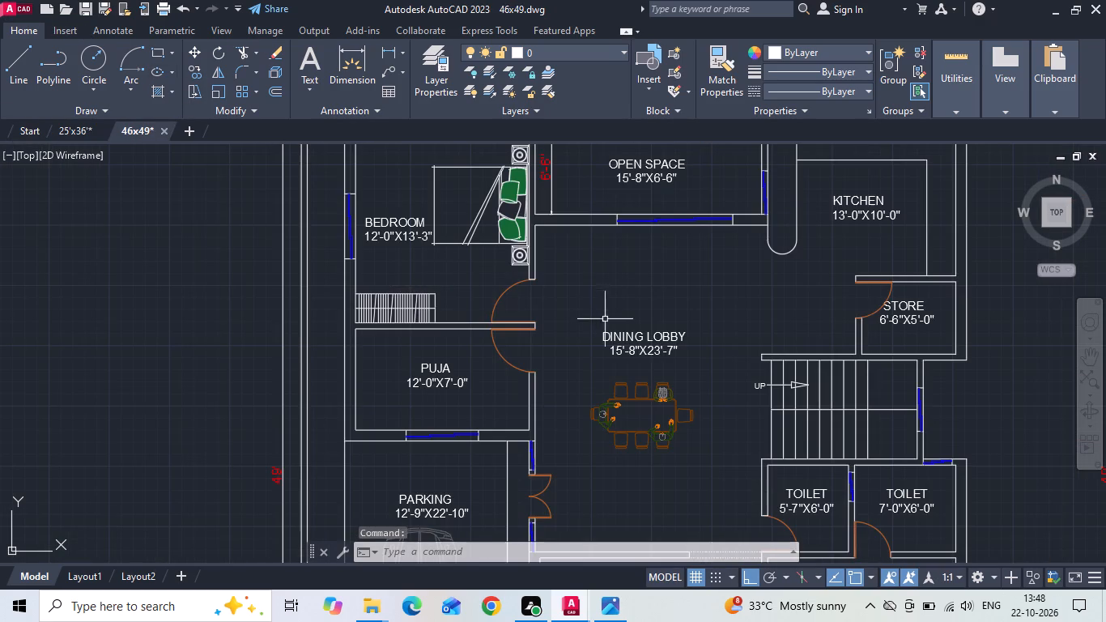
{"action": "scroll", "coordinate": [631, 375], "scroll_direction": "up", "scroll_amount": 4}
{"action": "scroll", "coordinate": [602, 297], "scroll_direction": "down", "scroll_amount": 4}
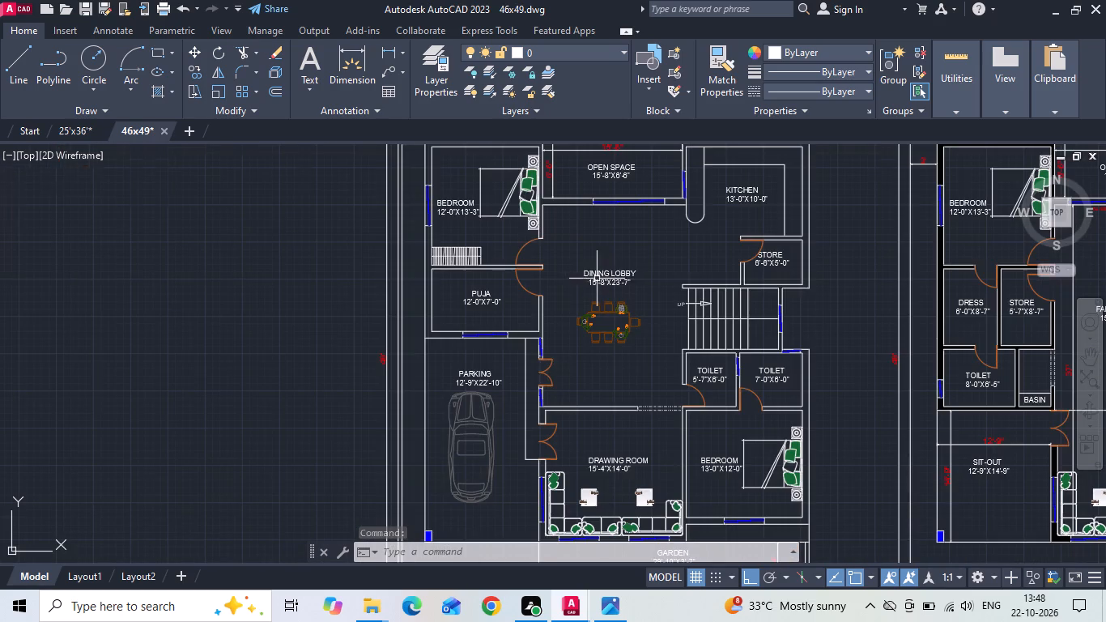
{"action": "left_click", "coordinate": [506, 428]}
{"action": "left_click", "coordinate": [487, 437]}
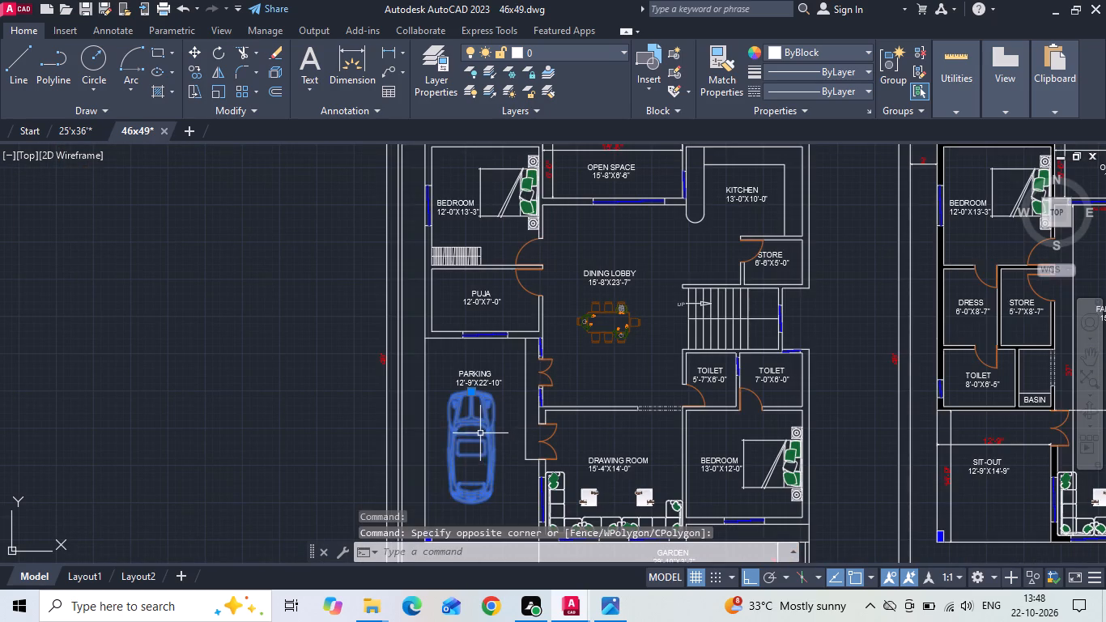
{"action": "key", "text": "ctrl+c"}
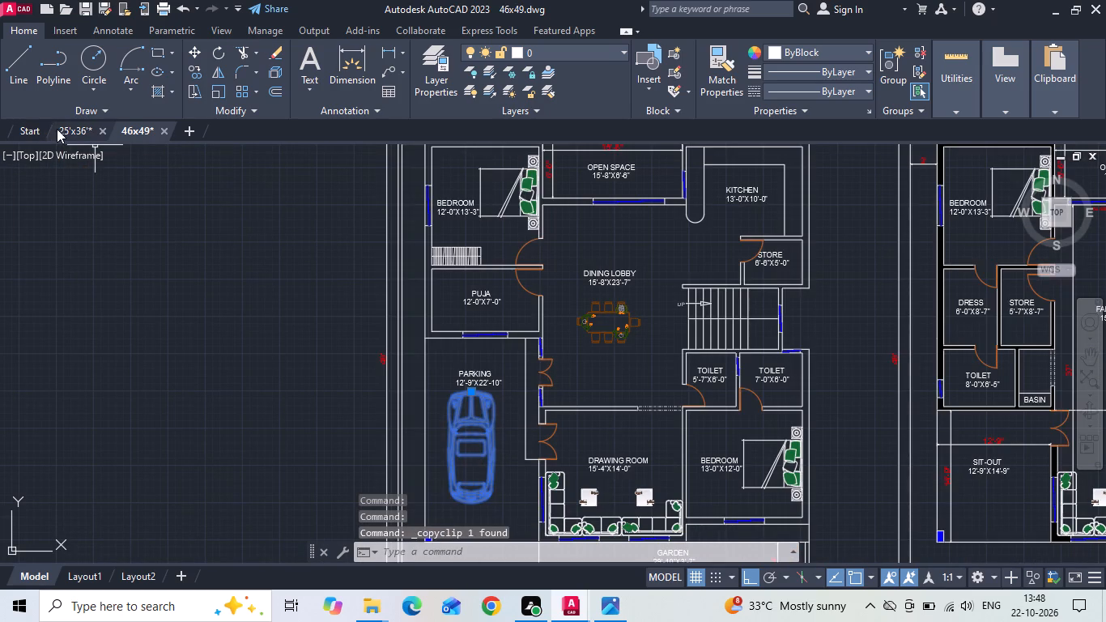
Paste the car into the parking area of the 25'x36' plan, near its right wall, and save the drawing.
{"action": "left_click", "coordinate": [69, 129]}
{"action": "key", "text": "ctrl+v"}
{"action": "scroll", "coordinate": [297, 222], "scroll_direction": "down", "scroll_amount": 1}
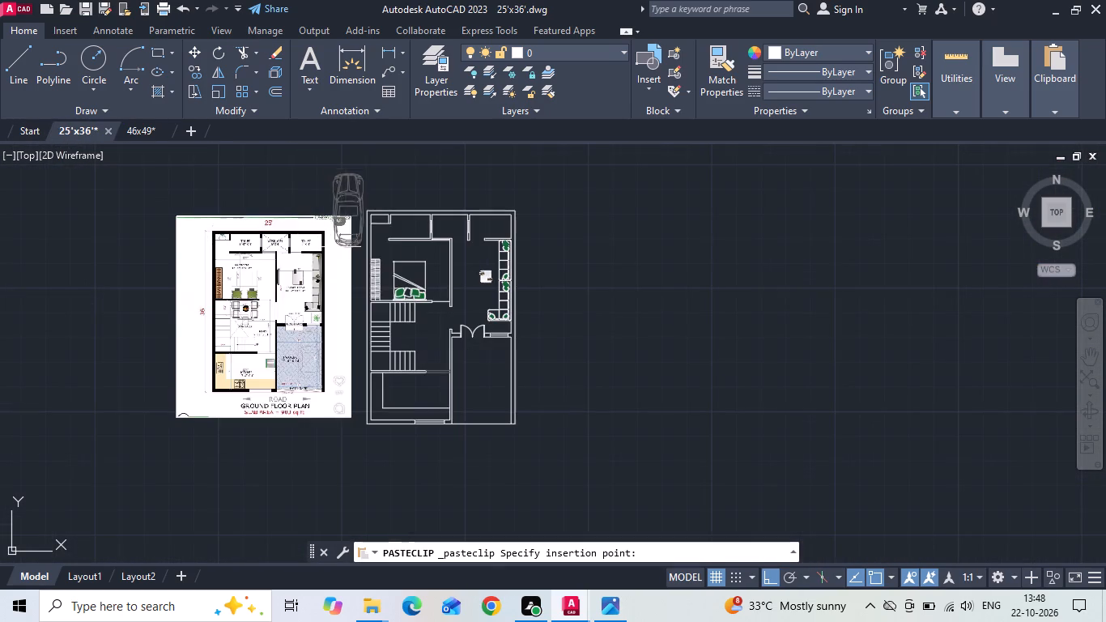
{"action": "scroll", "coordinate": [483, 424], "scroll_direction": "up", "scroll_amount": 3}
{"action": "scroll", "coordinate": [481, 422], "scroll_direction": "down", "scroll_amount": 1}
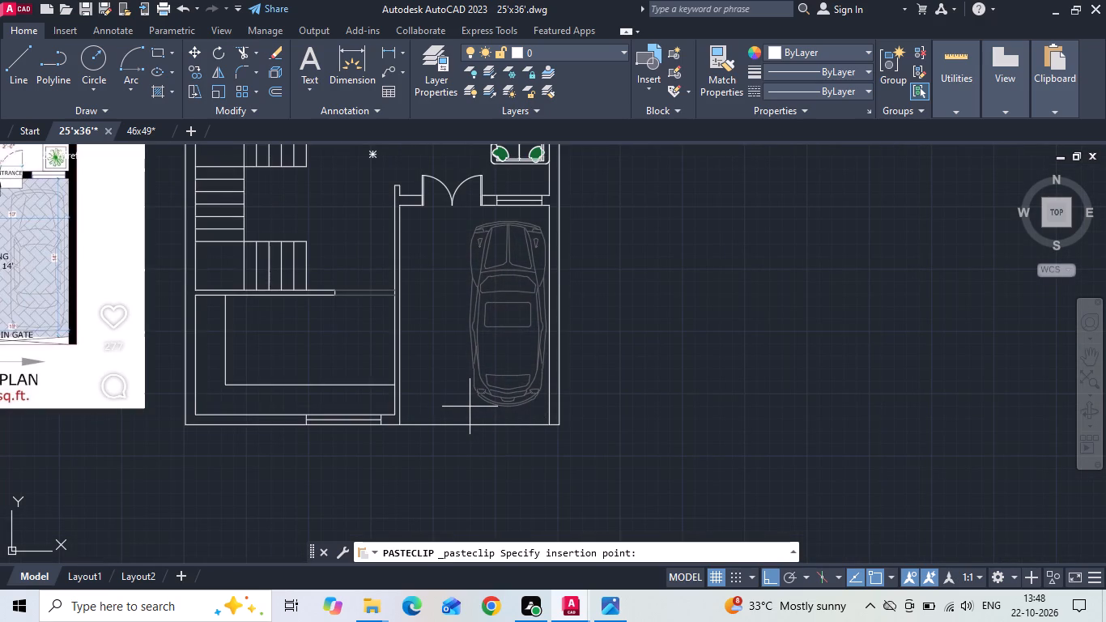
{"action": "left_click", "coordinate": [470, 406]}
{"action": "key", "text": "ctrl+s"}
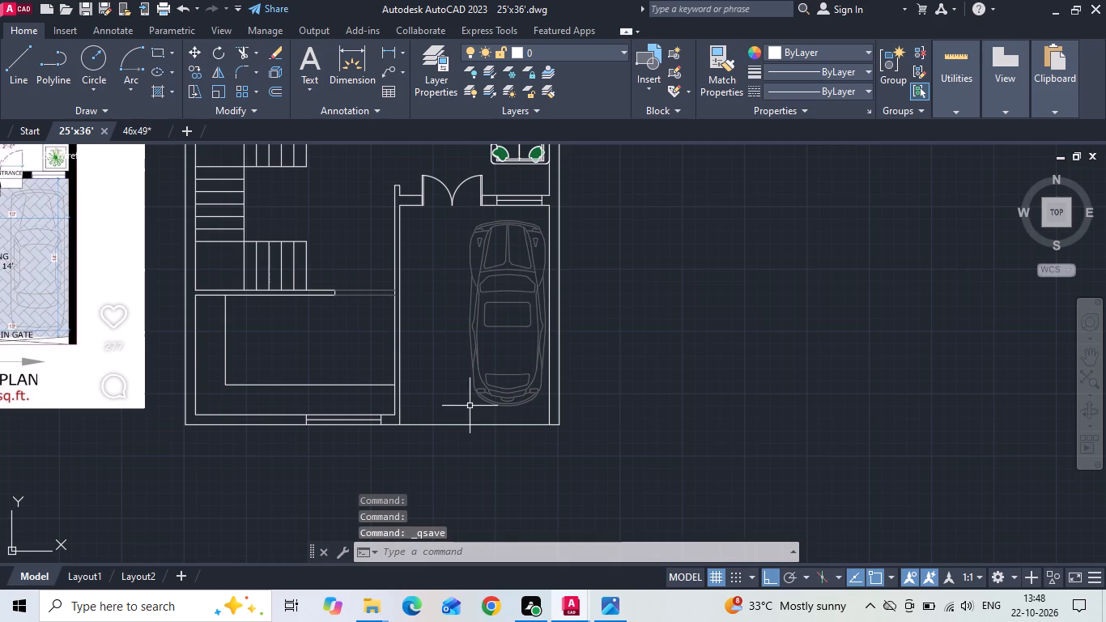
{"action": "middle_click_drag", "start_coordinate": [431, 283], "coordinate": [474, 380]}
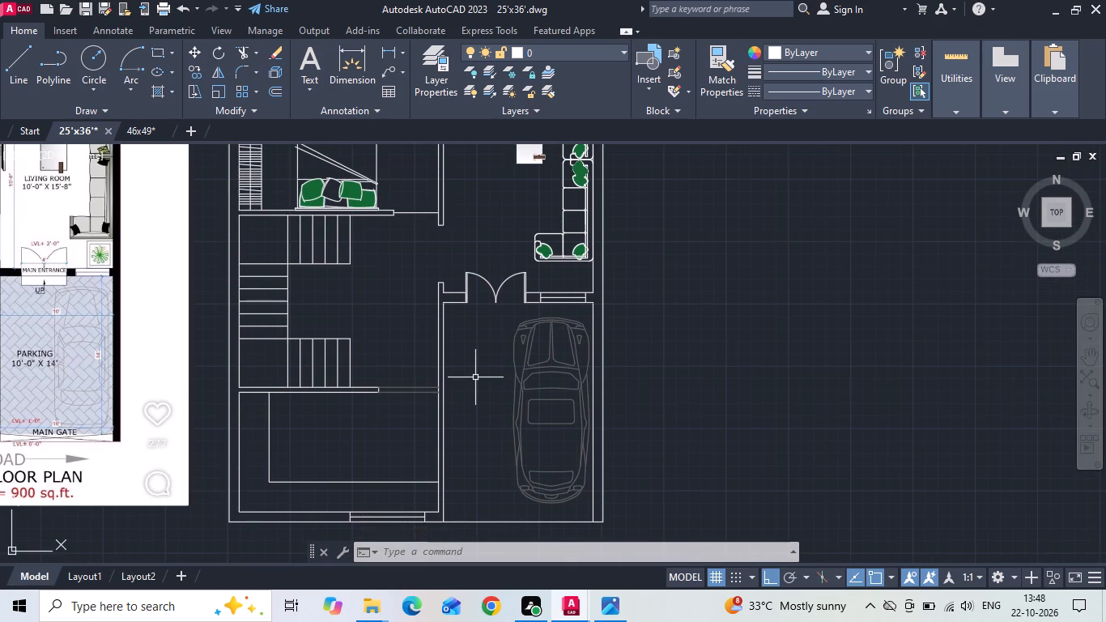
{"action": "key", "text": "ctrl+s"}
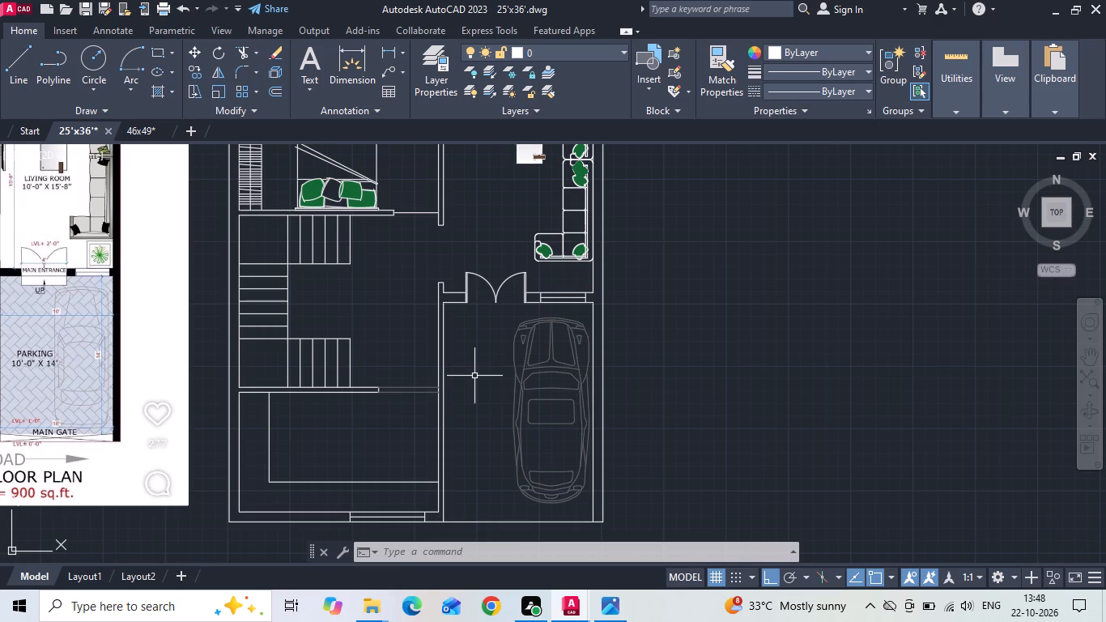
Find and open the drawing "furniture blocks Unlimited (1)", accepting the default replacement fonts for the CHINA and HZ text styles.
{"action": "left_click", "coordinate": [142, 610]}
{"action": "key", "text": "f"}
{"action": "key", "text": "u"}
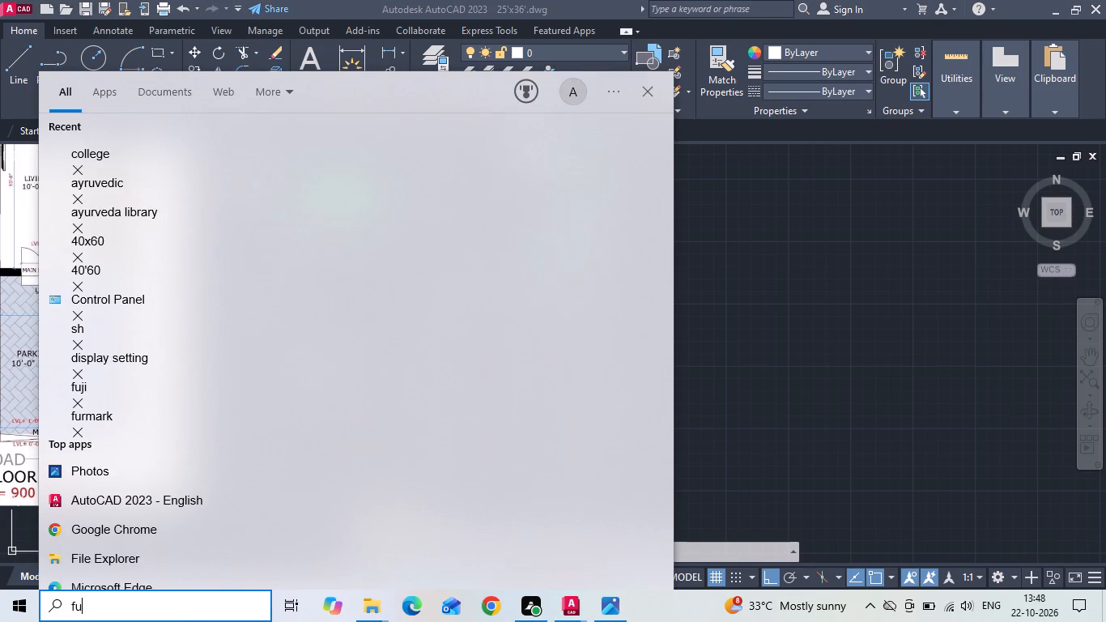
{"action": "type", "text": "rni"}
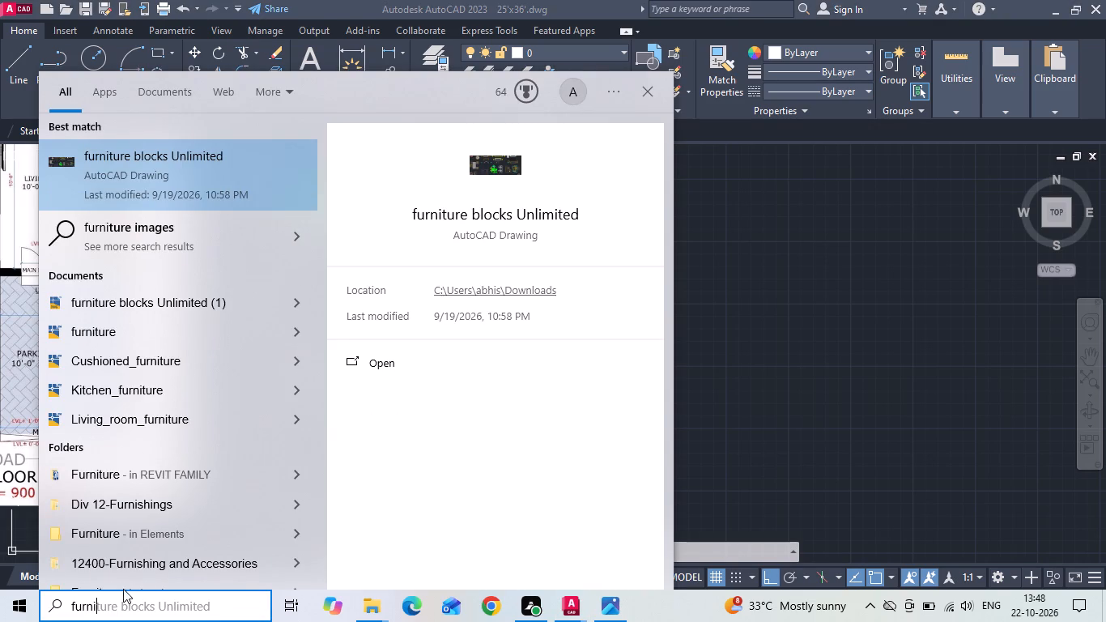
{"action": "double_click", "coordinate": [160, 313]}
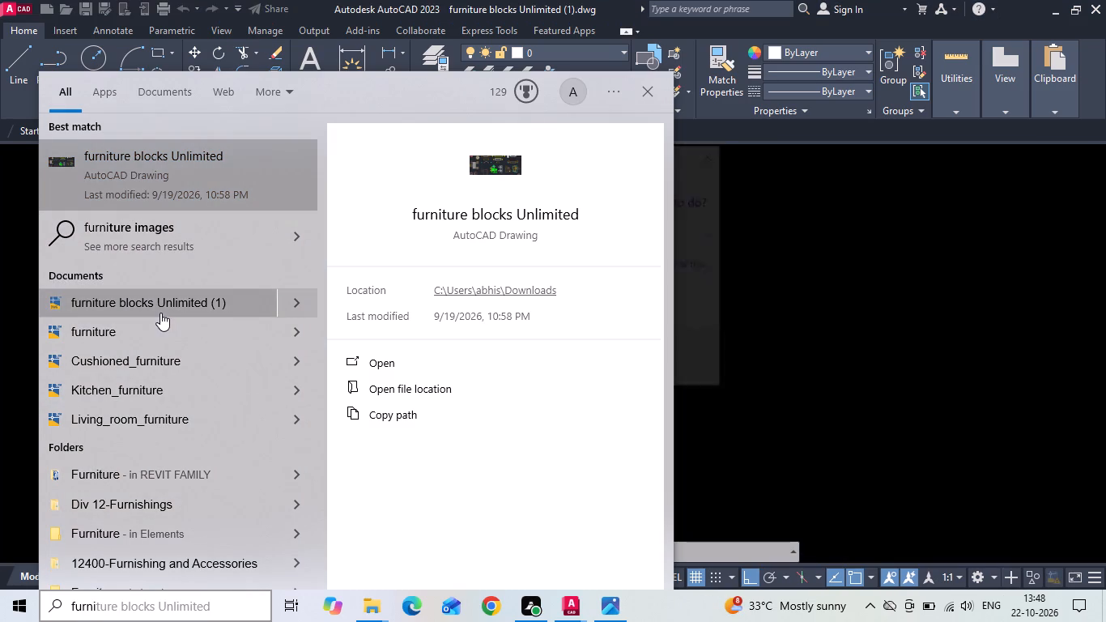
{"action": "left_click", "coordinate": [681, 261]}
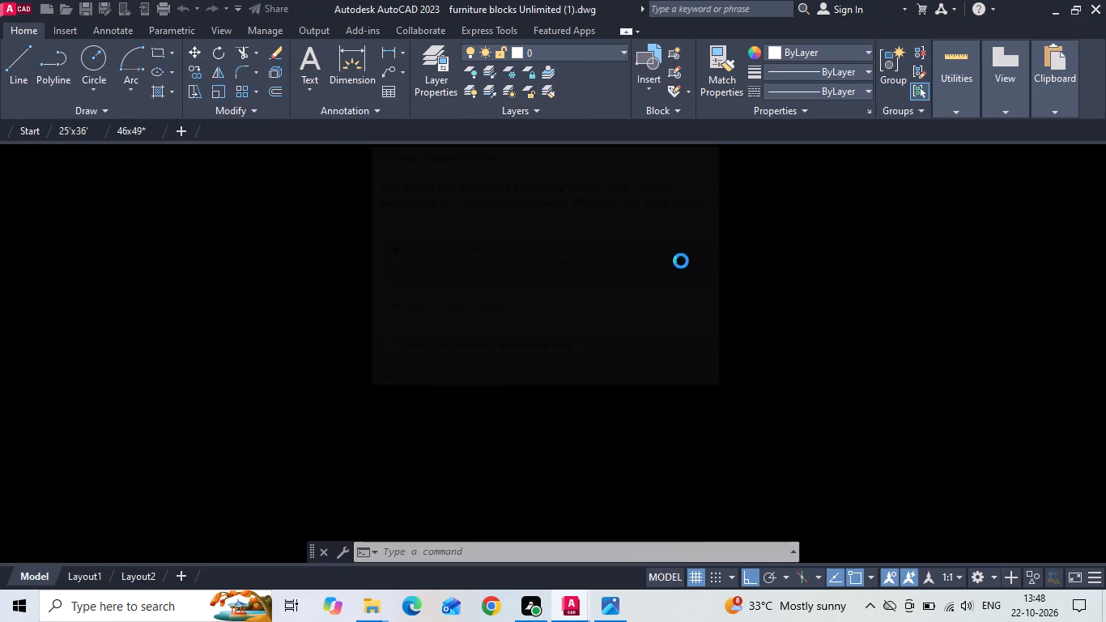
{"action": "left_click", "coordinate": [593, 279]}
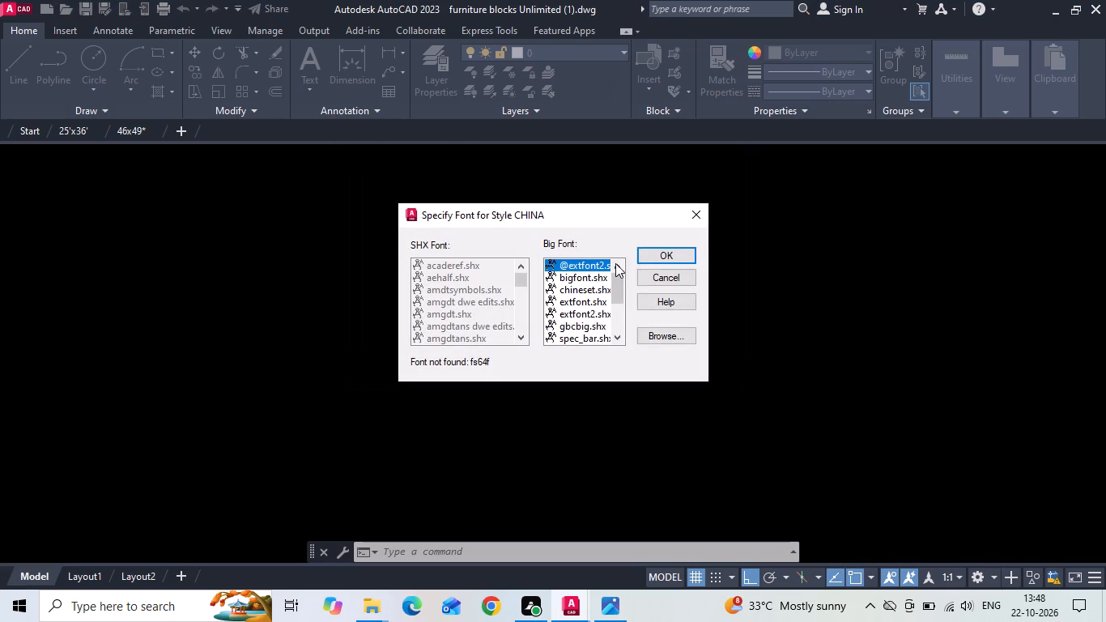
{"action": "left_click", "coordinate": [635, 254]}
{"action": "left_click", "coordinate": [653, 262]}
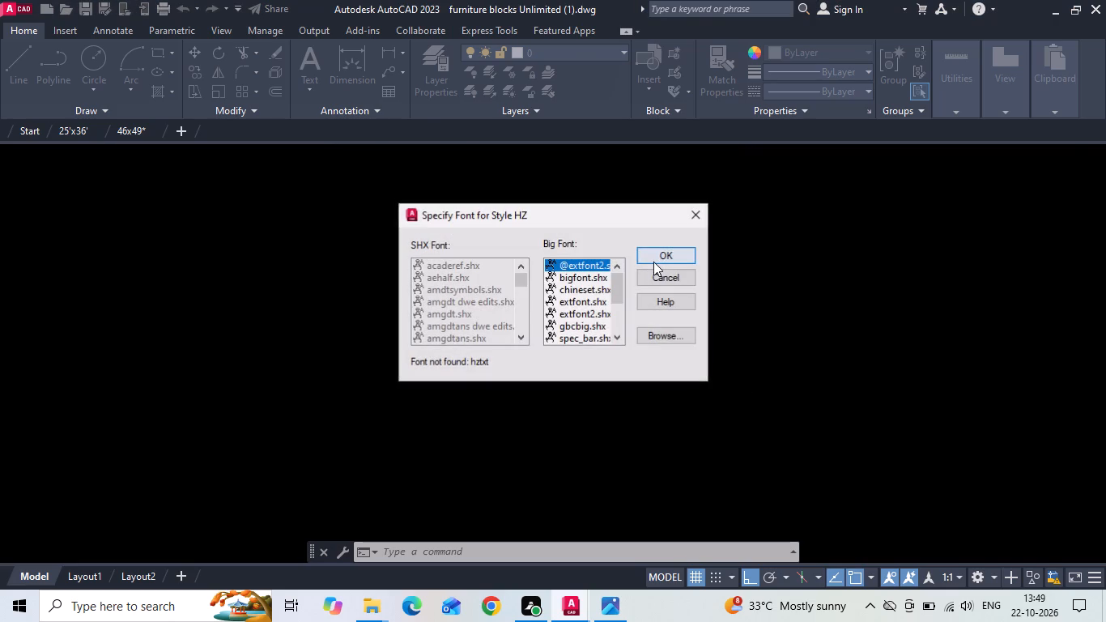
{"action": "left_click", "coordinate": [653, 262]}
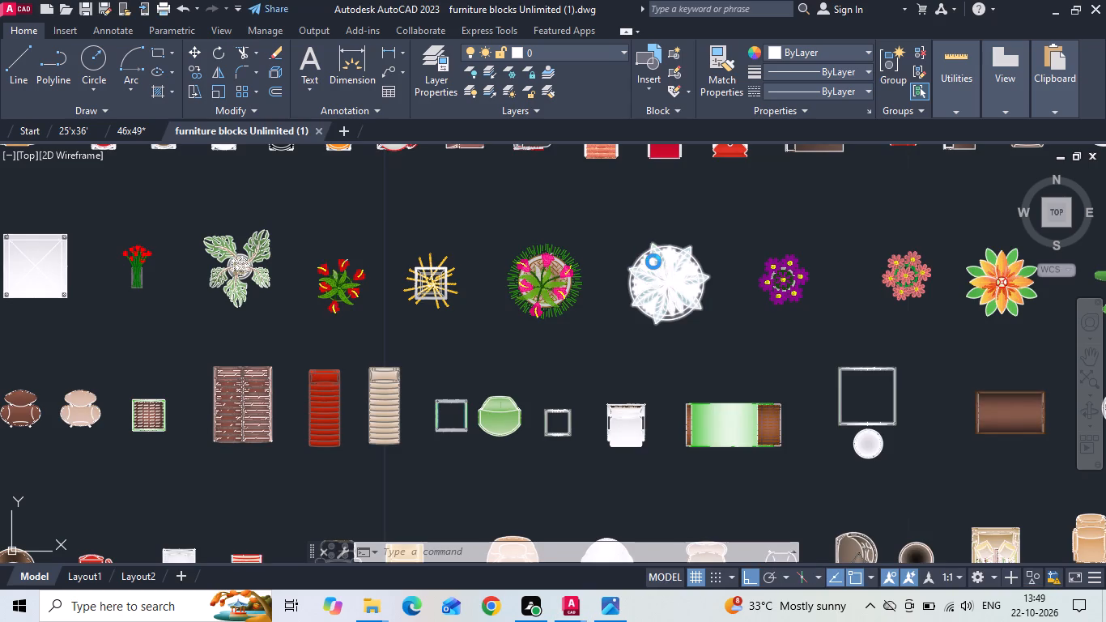
Browse the furniture block library, from the plants, chairs and small tables to the dining table sets.
{"action": "scroll", "coordinate": [479, 370], "scroll_direction": "down", "scroll_amount": 1}
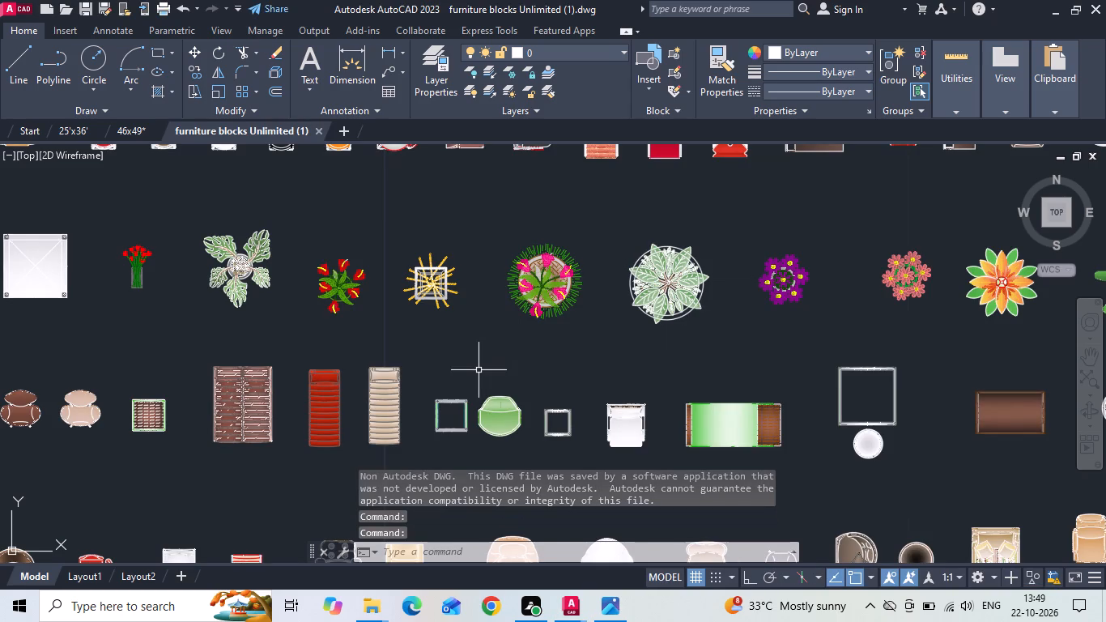
{"action": "middle_click_drag", "start_coordinate": [457, 411], "coordinate": [457, 407]}
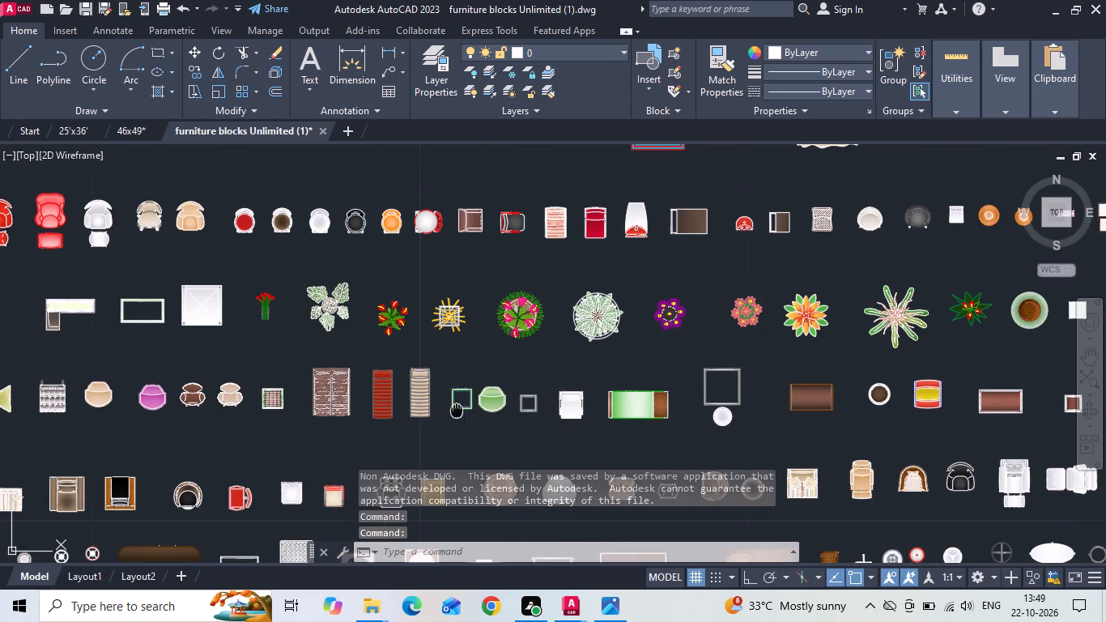
{"action": "middle_click_drag", "start_coordinate": [457, 407], "coordinate": [465, 269]}
{"action": "middle_click_drag", "start_coordinate": [415, 433], "coordinate": [405, 319]}
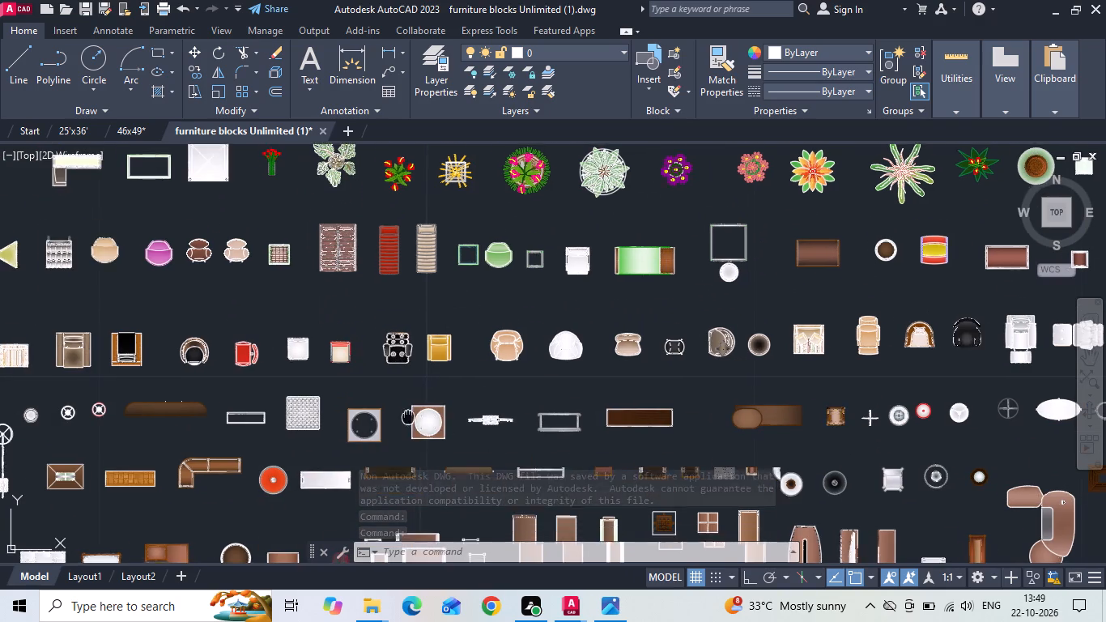
{"action": "middle_click_drag", "start_coordinate": [405, 319], "coordinate": [410, 288]}
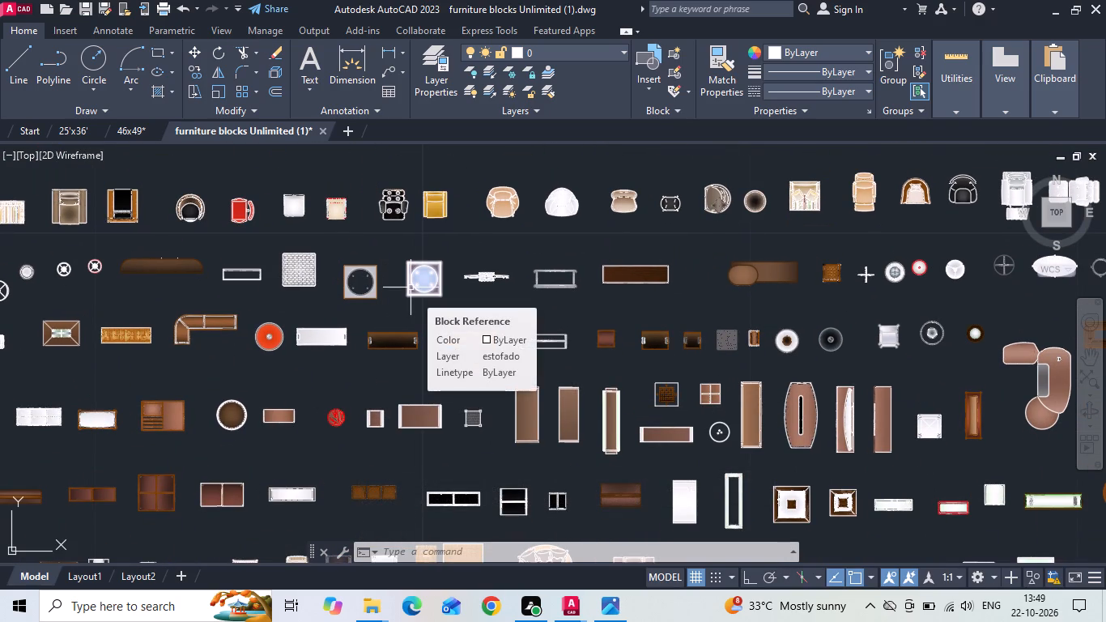
{"action": "scroll", "coordinate": [317, 470], "scroll_direction": "down", "scroll_amount": 1}
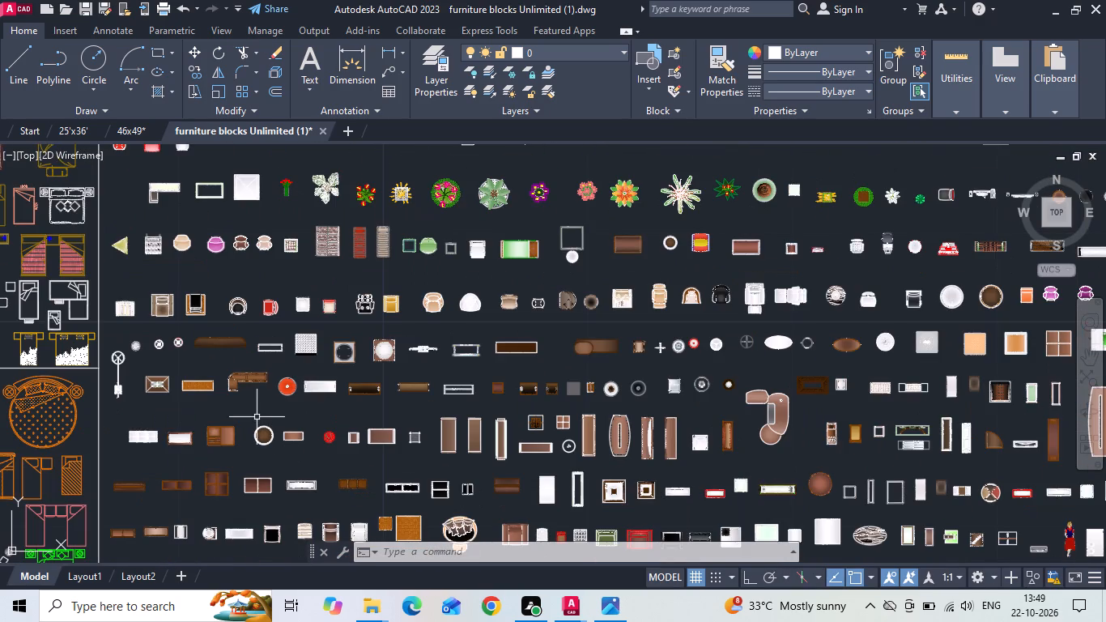
{"action": "middle_click_drag", "start_coordinate": [282, 507], "coordinate": [249, 365]}
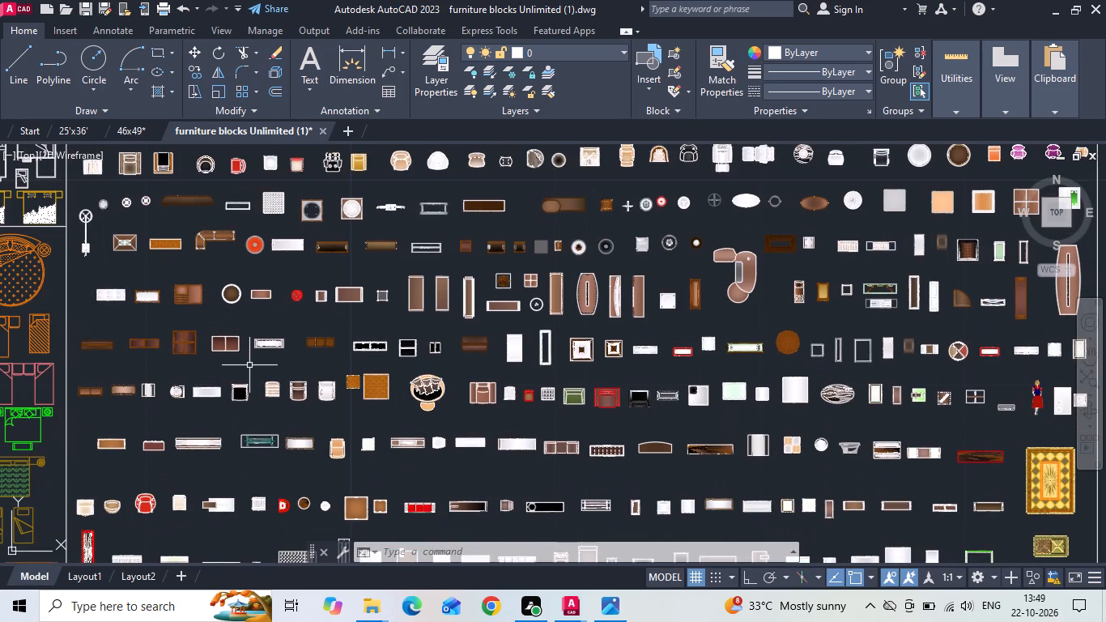
{"action": "middle_click_drag", "start_coordinate": [386, 395], "coordinate": [343, 232]}
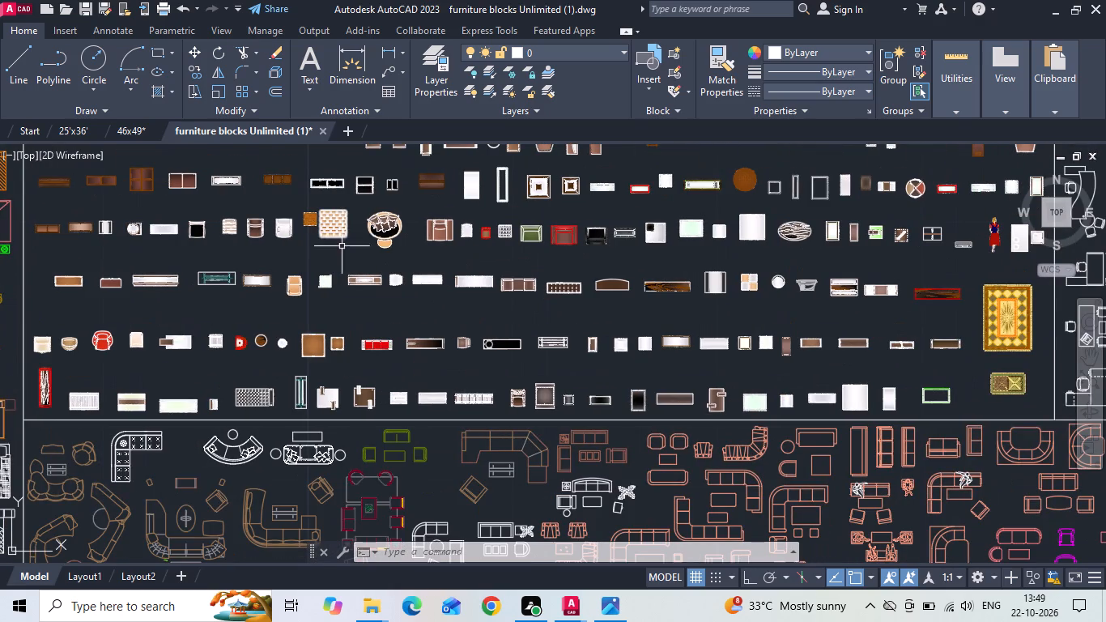
{"action": "scroll", "coordinate": [236, 373], "scroll_direction": "up", "scroll_amount": 1}
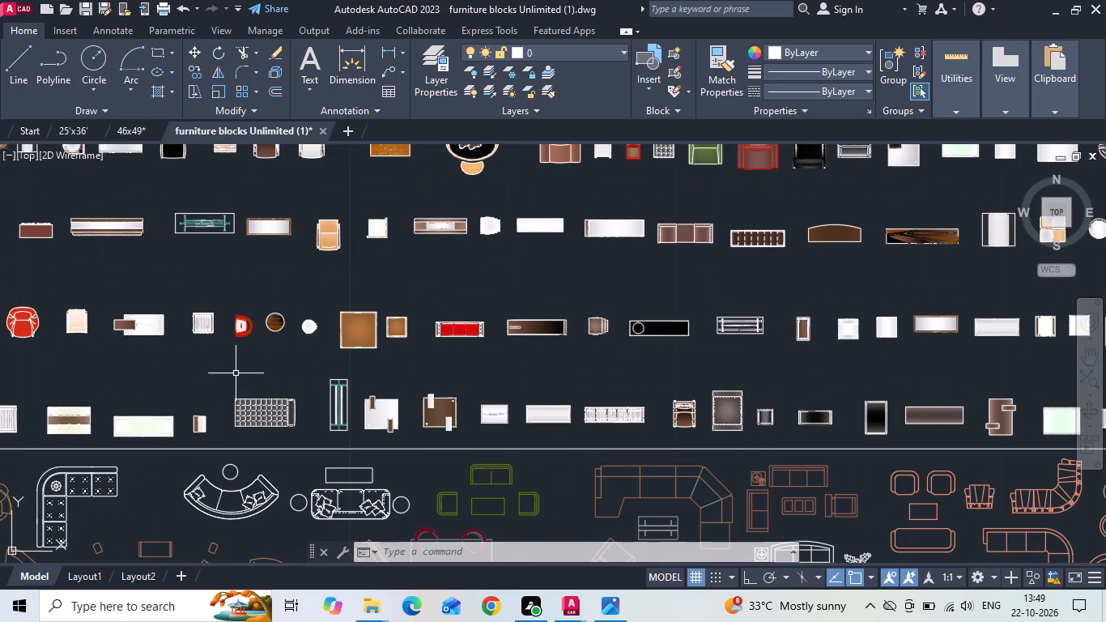
{"action": "scroll", "coordinate": [236, 373], "scroll_direction": "down", "scroll_amount": 1}
{"action": "scroll", "coordinate": [691, 412], "scroll_direction": "up", "scroll_amount": 1}
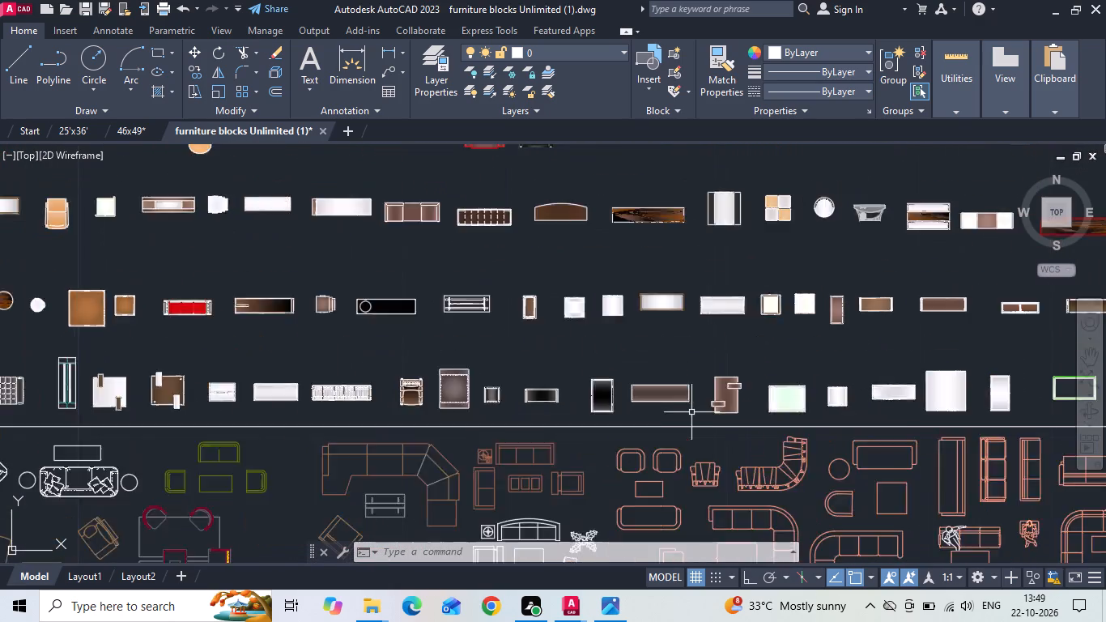
{"action": "scroll", "coordinate": [691, 411], "scroll_direction": "up", "scroll_amount": 1}
{"action": "left_click_drag", "start_coordinate": [768, 344], "coordinate": [754, 367]}
{"action": "left_click", "coordinate": [735, 383]}
{"action": "scroll", "coordinate": [339, 415], "scroll_direction": "down", "scroll_amount": 1}
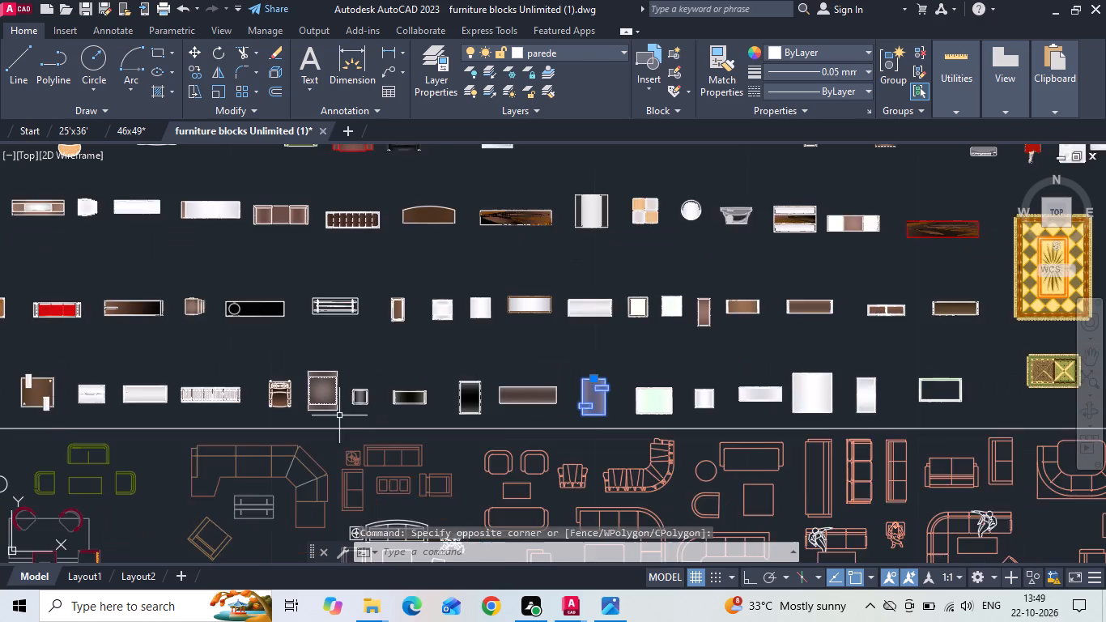
{"action": "scroll", "coordinate": [339, 415], "scroll_direction": "down", "scroll_amount": 1}
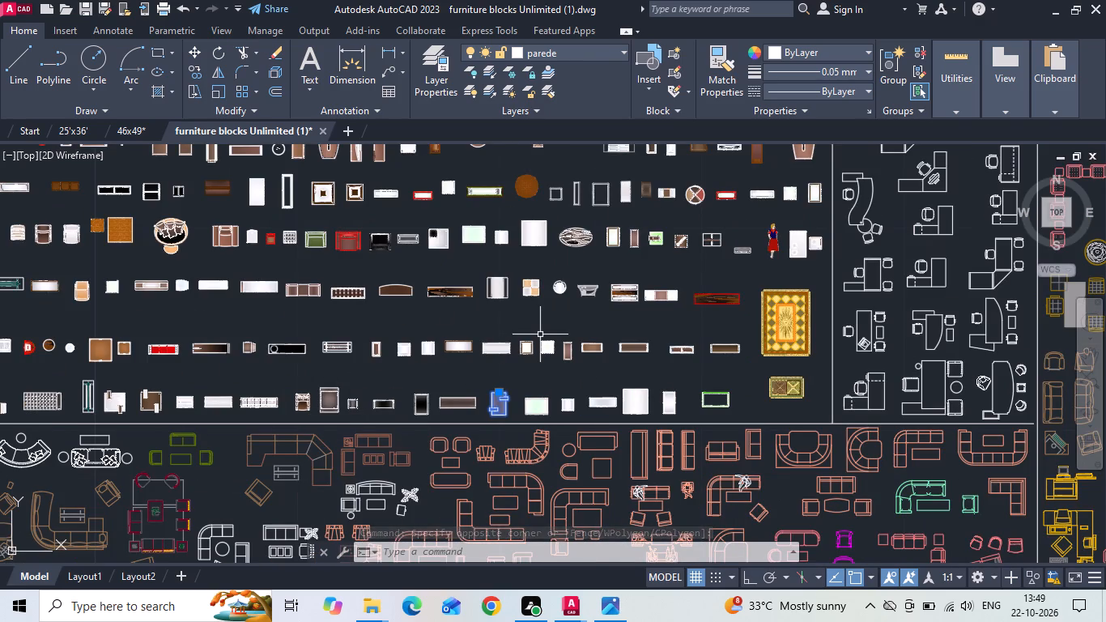
{"action": "scroll", "coordinate": [537, 364], "scroll_direction": "down", "scroll_amount": 1}
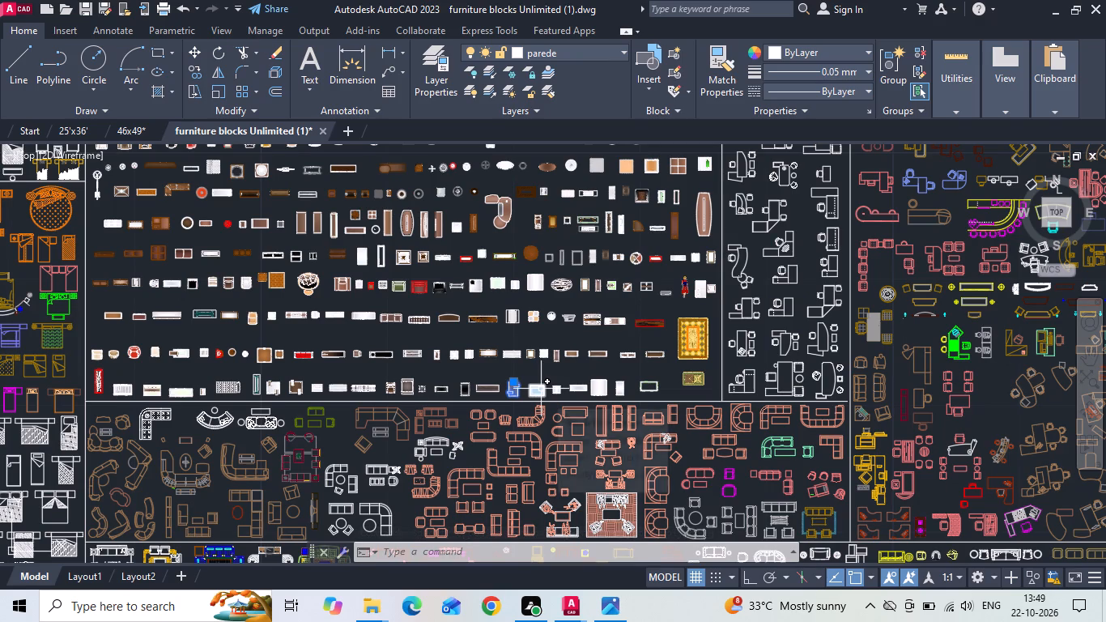
{"action": "scroll", "coordinate": [538, 400], "scroll_direction": "down", "scroll_amount": 2}
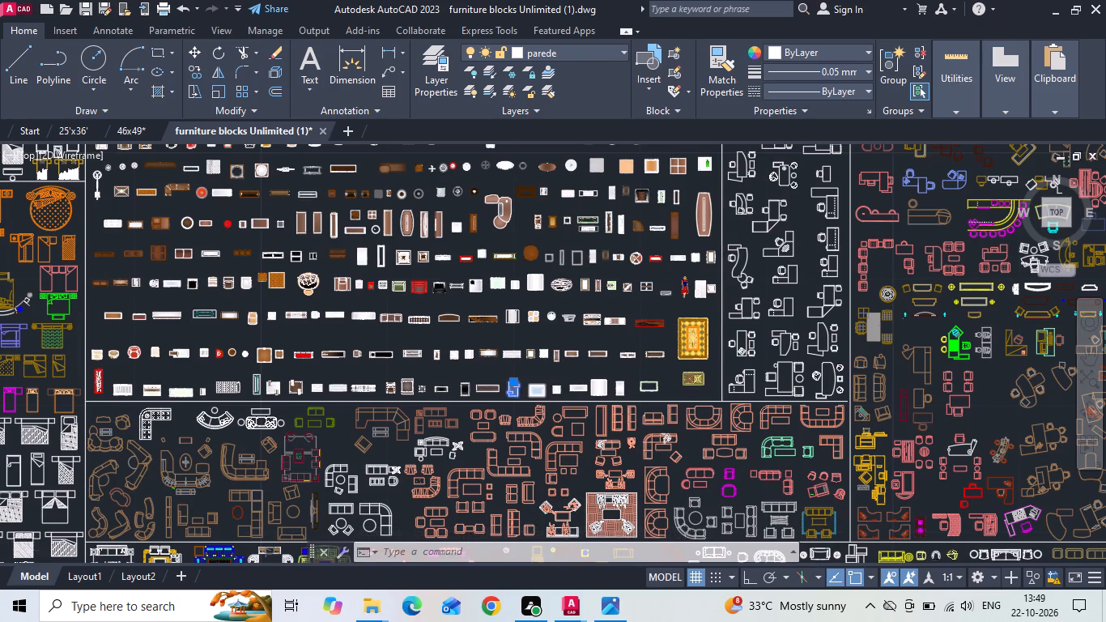
{"action": "middle_click_drag", "start_coordinate": [427, 289], "coordinate": [440, 427]}
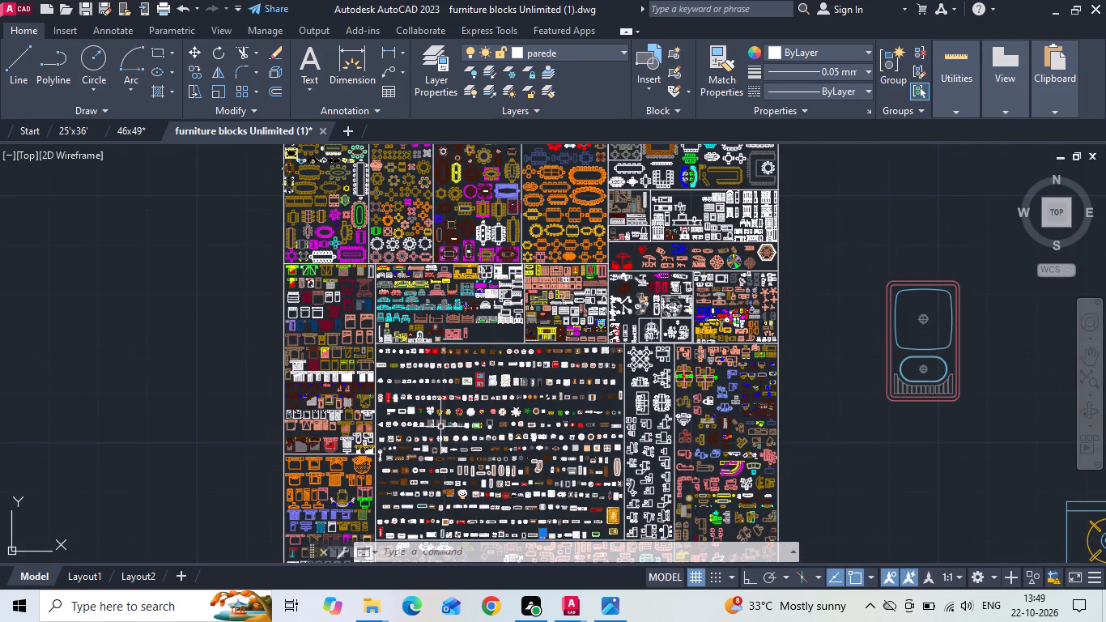
{"action": "scroll", "coordinate": [353, 238], "scroll_direction": "up", "scroll_amount": 5}
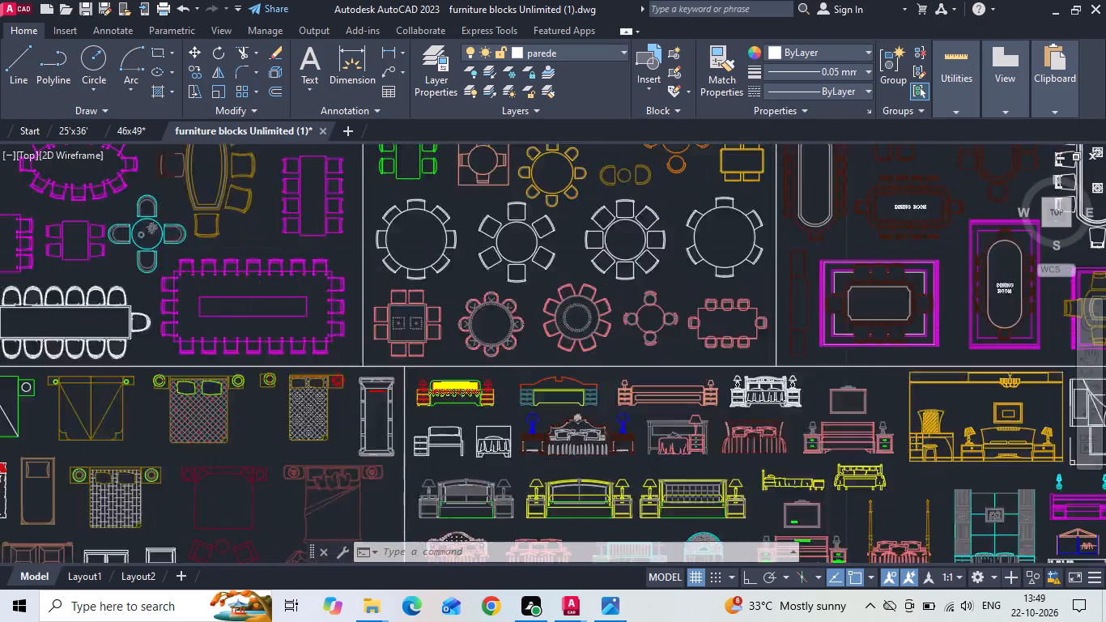
{"action": "middle_click_drag", "start_coordinate": [408, 284], "coordinate": [393, 370]}
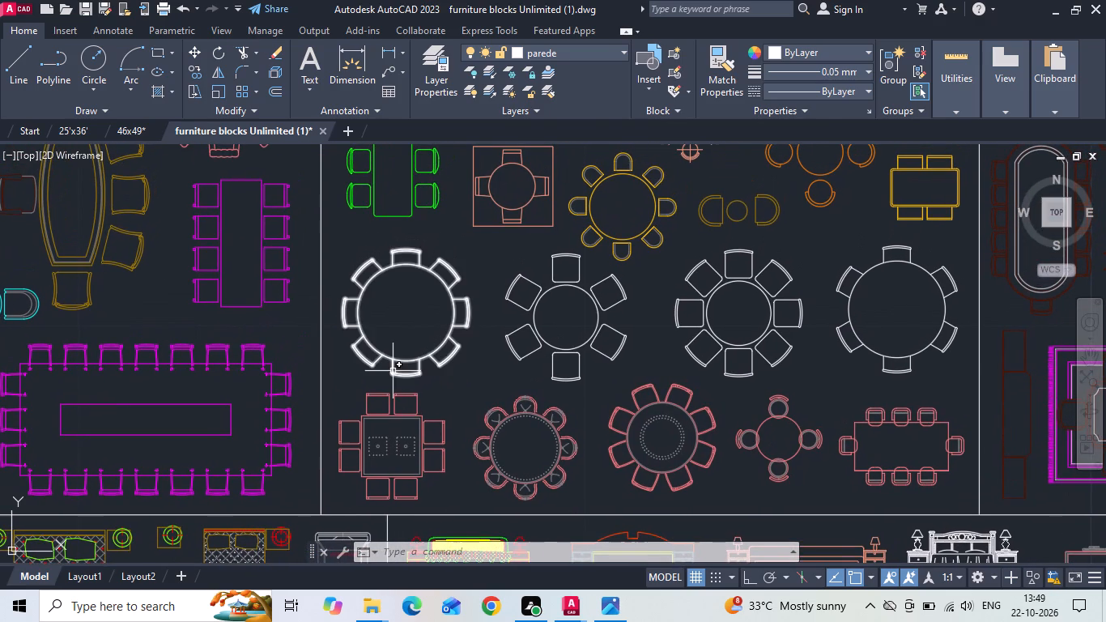
Examine the dining area's table and chair layout in the reference image of the 25'x36' drawing.
{"action": "left_click", "coordinate": [66, 130]}
{"action": "middle_click_drag", "start_coordinate": [78, 291], "coordinate": [546, 324]}
{"action": "scroll", "coordinate": [420, 297], "scroll_direction": "up", "scroll_amount": 1}
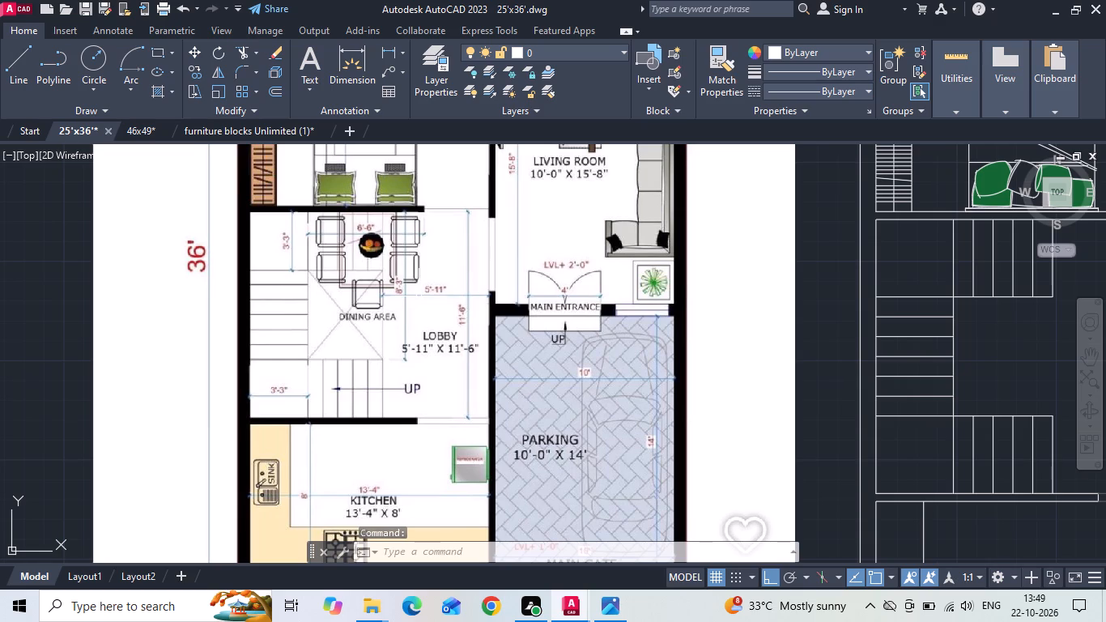
{"action": "key", "text": "ctrl+v"}
{"action": "scroll", "coordinate": [415, 305], "scroll_direction": "down", "scroll_amount": 2}
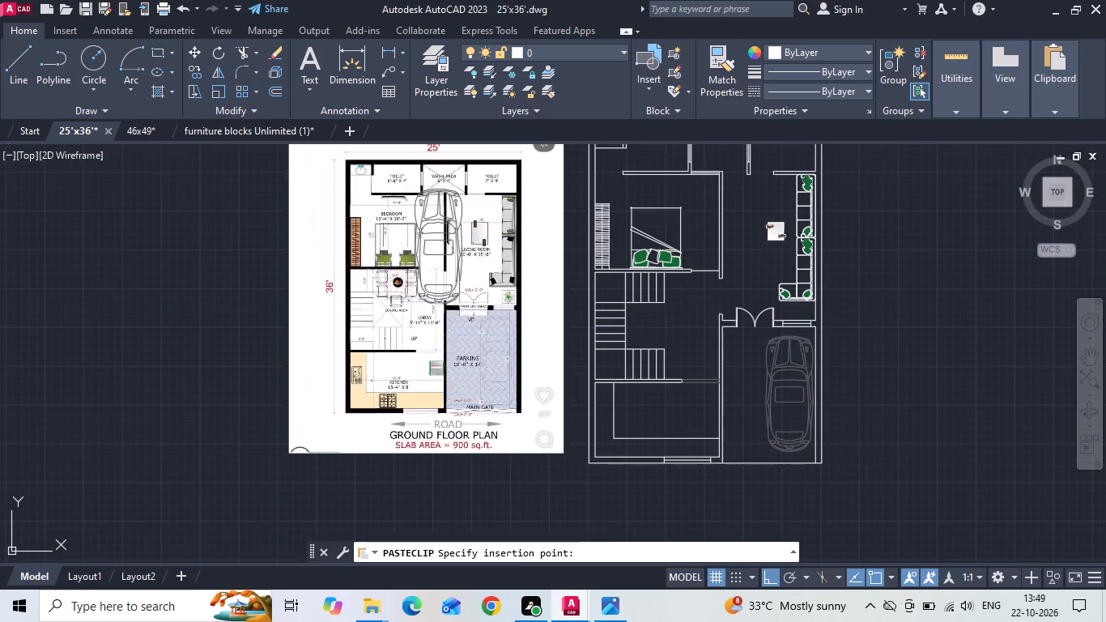
{"action": "key", "text": "Escape"}
{"action": "scroll", "coordinate": [407, 295], "scroll_direction": "up", "scroll_amount": 3}
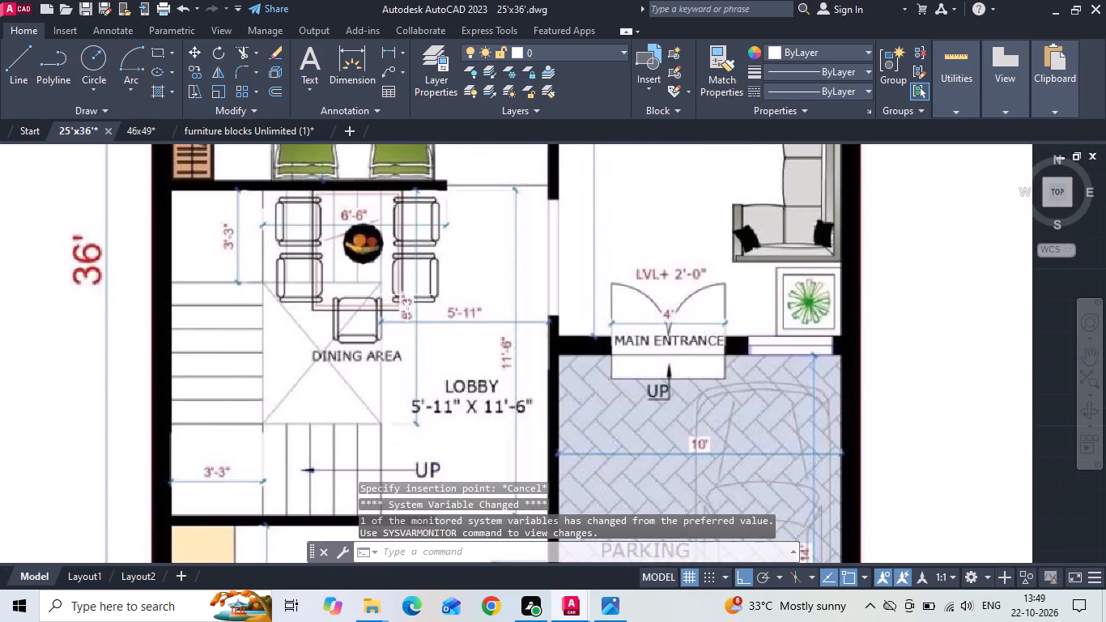
Switch to the furniture blocks drawing and select the red rectangular dining table with eight chairs.
{"action": "left_click", "coordinate": [236, 131]}
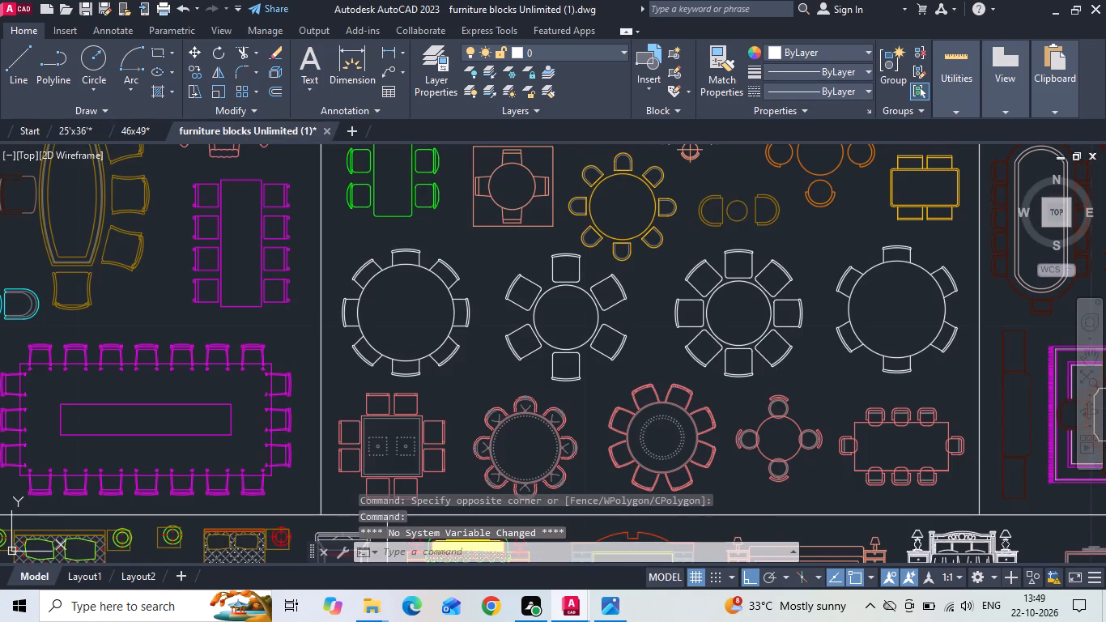
{"action": "scroll", "coordinate": [894, 479], "scroll_direction": "up", "scroll_amount": 1}
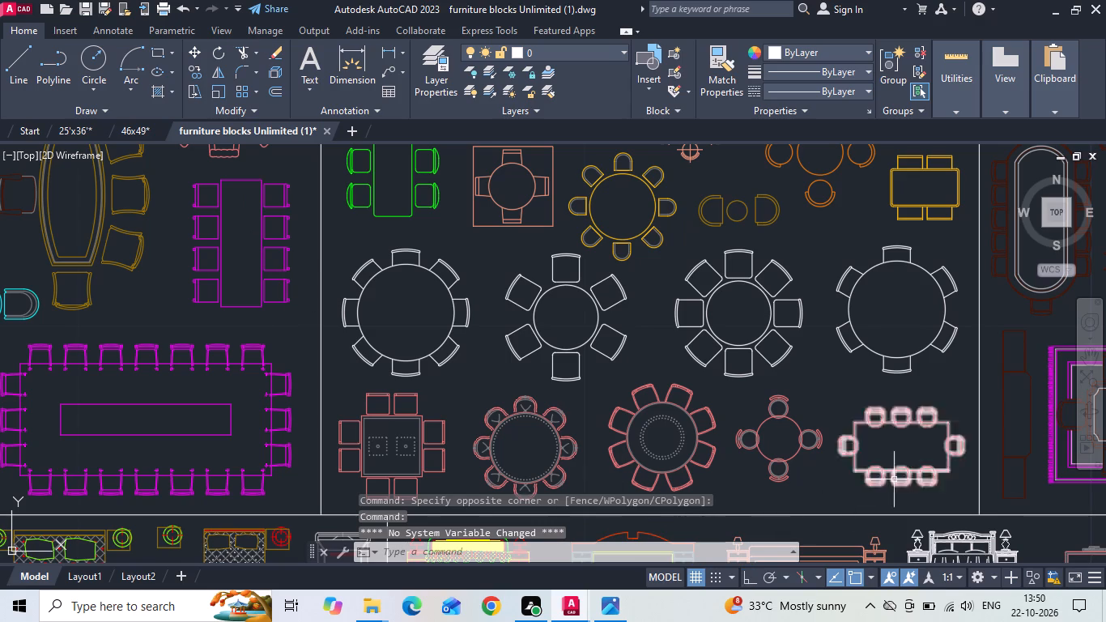
{"action": "scroll", "coordinate": [894, 479], "scroll_direction": "up", "scroll_amount": 1}
{"action": "left_click", "coordinate": [893, 475]}
{"action": "left_click", "coordinate": [810, 404]}
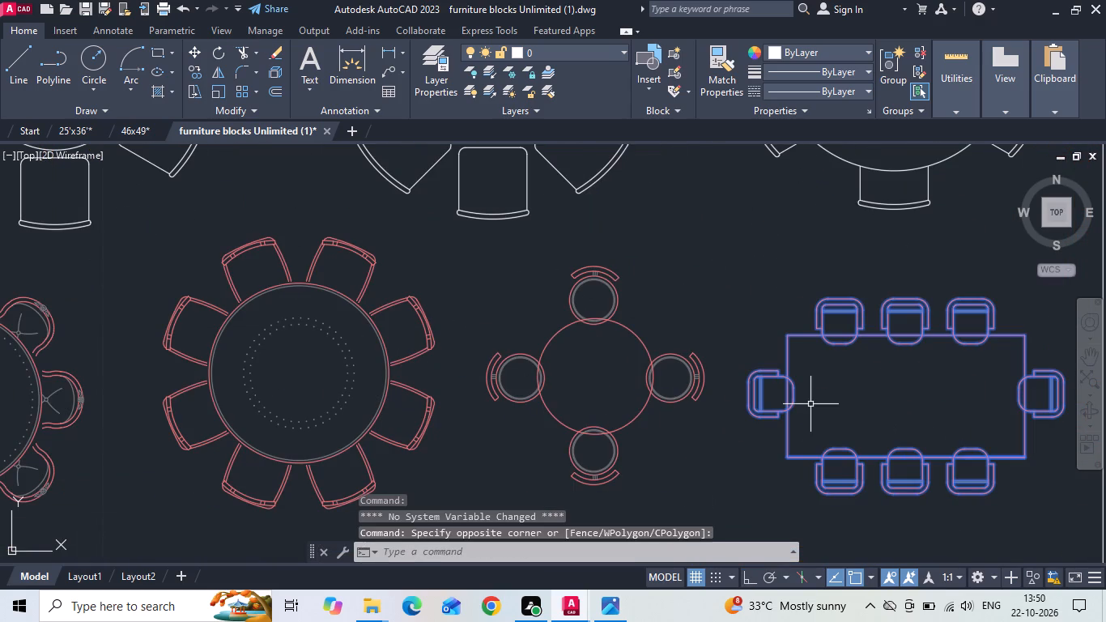
Look through the conference and dining table sets in the library's first dining column for a suitable table.
{"action": "scroll", "coordinate": [810, 404], "scroll_direction": "down", "scroll_amount": 2}
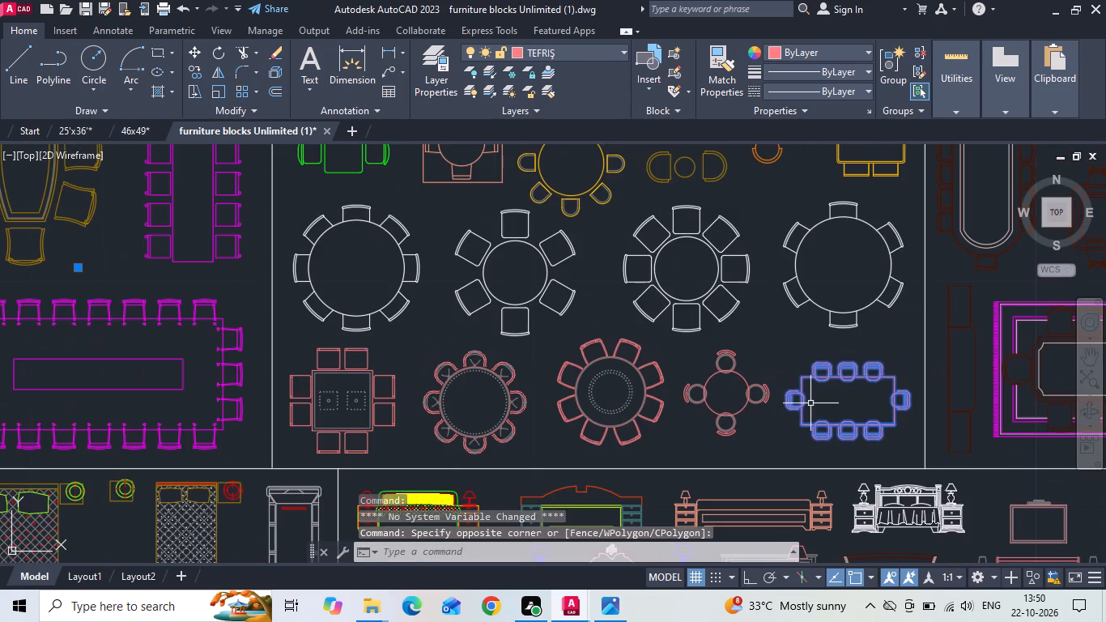
{"action": "scroll", "coordinate": [532, 347], "scroll_direction": "down", "scroll_amount": 2}
{"action": "scroll", "coordinate": [111, 303], "scroll_direction": "up", "scroll_amount": 2}
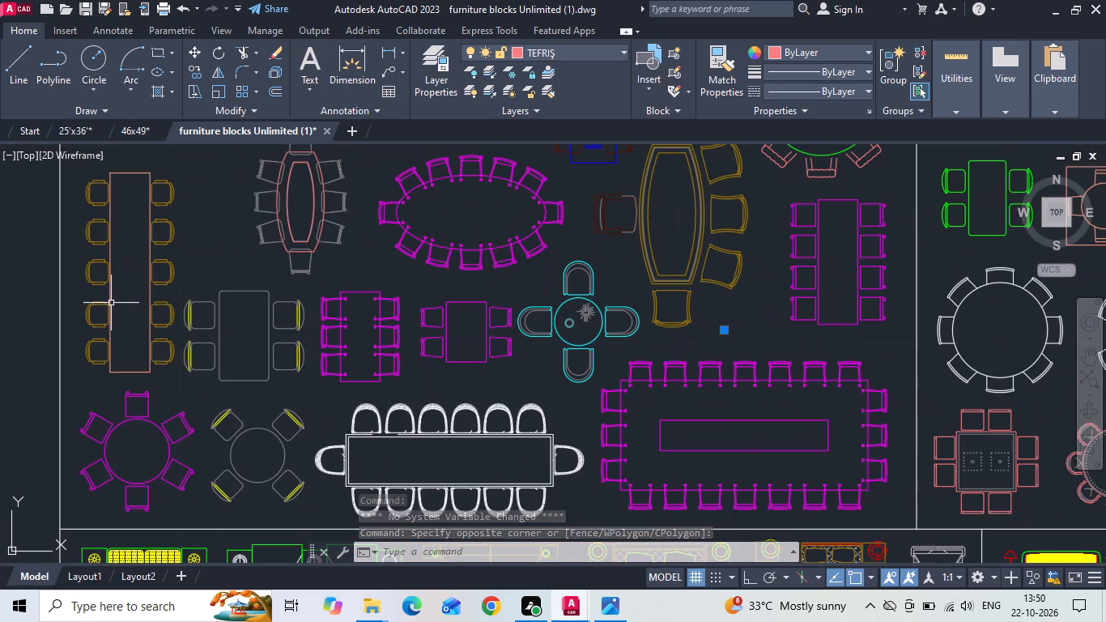
{"action": "middle_click_drag", "start_coordinate": [191, 237], "coordinate": [163, 514]}
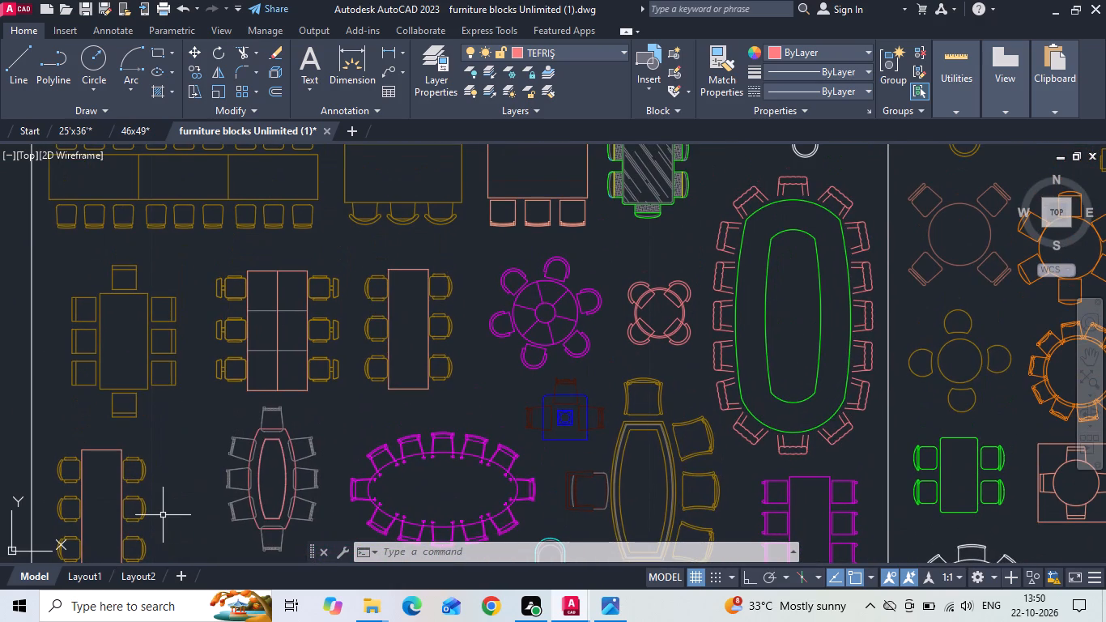
{"action": "middle_click_drag", "start_coordinate": [235, 375], "coordinate": [239, 479]}
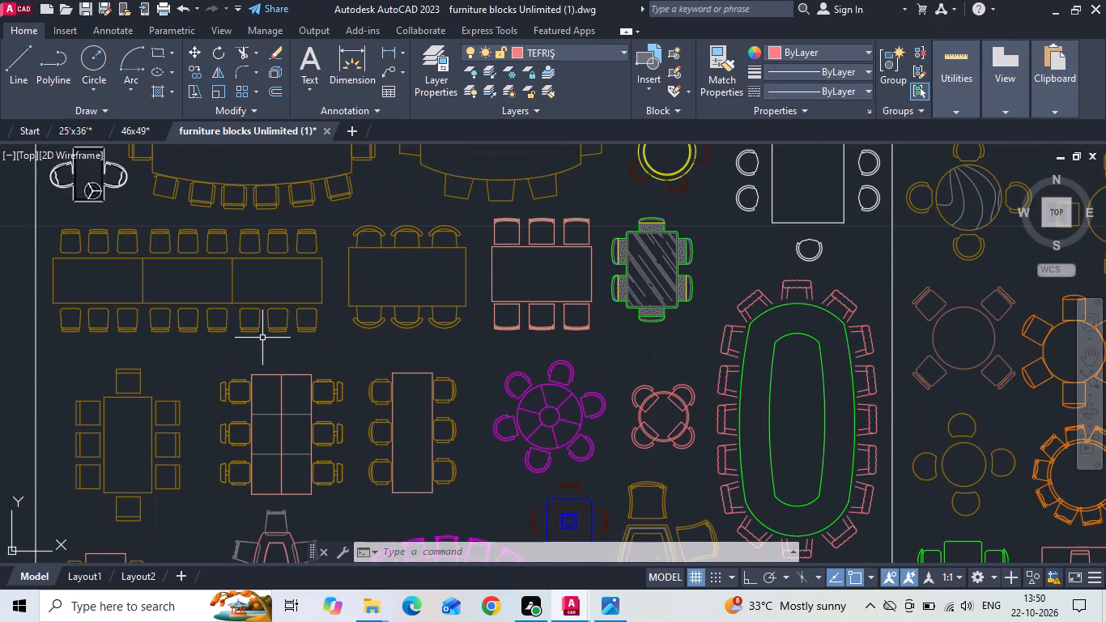
{"action": "middle_click_drag", "start_coordinate": [310, 259], "coordinate": [291, 488]}
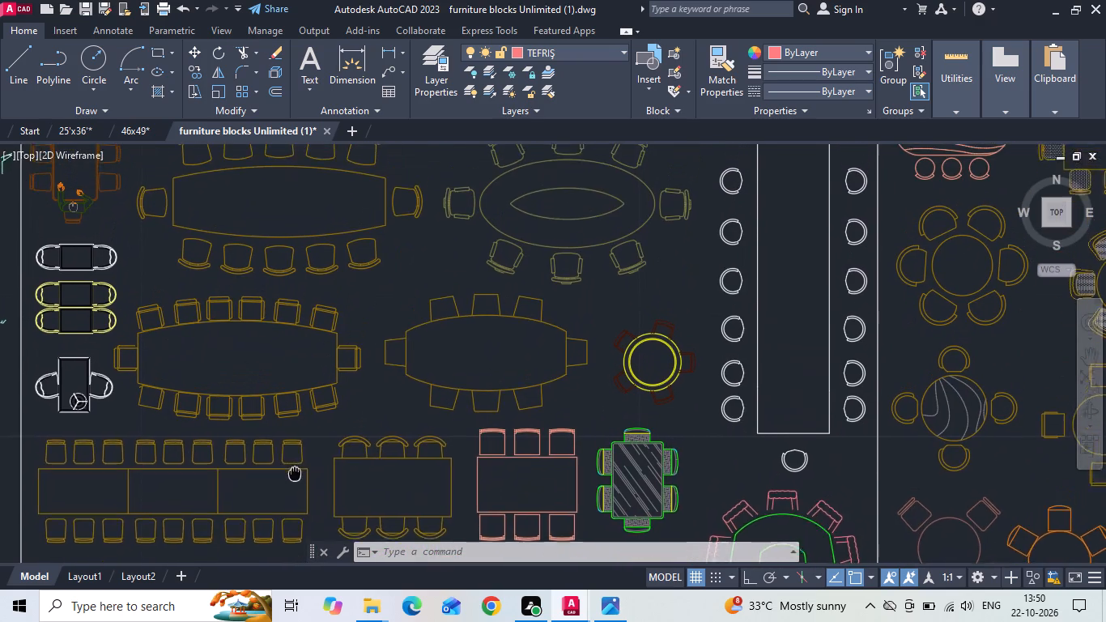
{"action": "middle_click_drag", "start_coordinate": [291, 488], "coordinate": [286, 543]}
{"action": "middle_click_drag", "start_coordinate": [292, 360], "coordinate": [296, 532]}
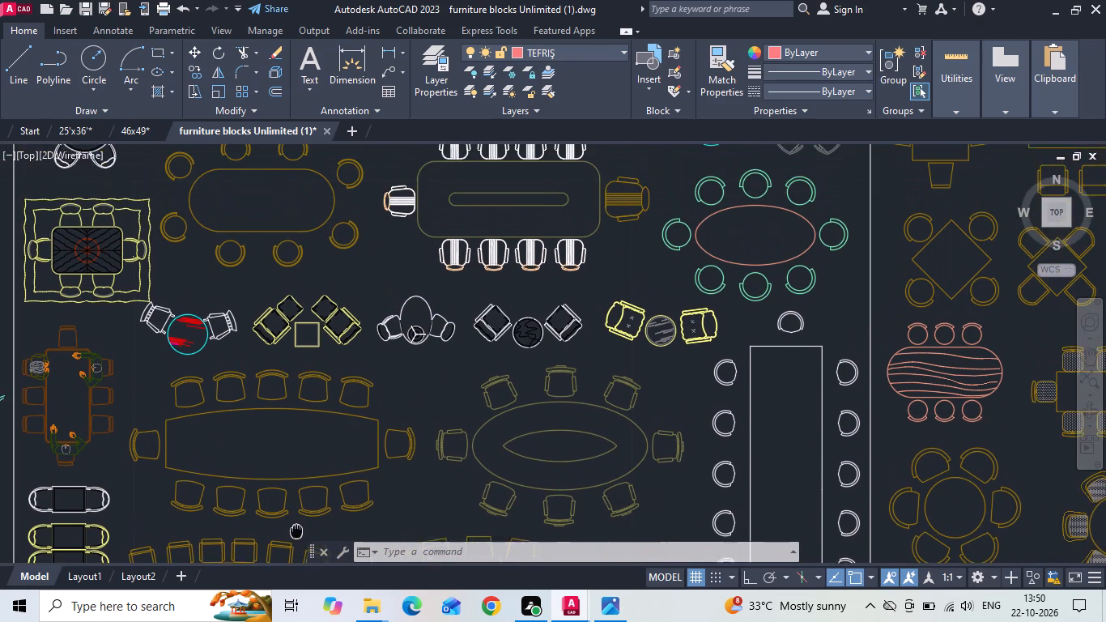
{"action": "middle_click_drag", "start_coordinate": [296, 532], "coordinate": [296, 533]}
{"action": "middle_click_drag", "start_coordinate": [334, 428], "coordinate": [308, 554]}
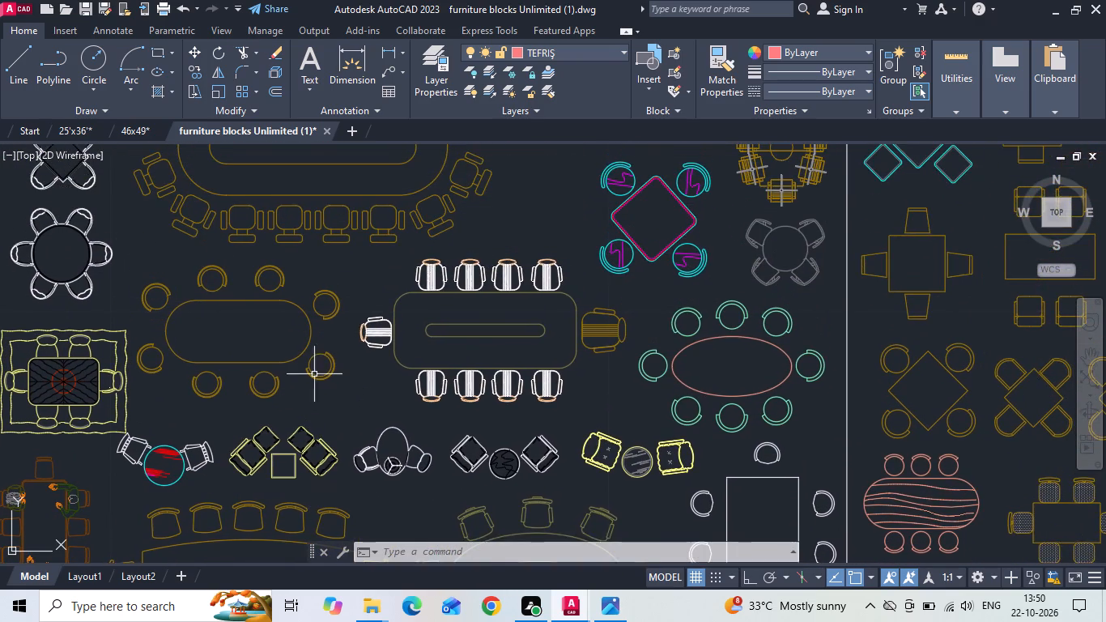
Examine the square, round and rug-mounted dining sets in the second and third dining columns.
{"action": "scroll", "coordinate": [317, 360], "scroll_direction": "down", "scroll_amount": 2}
{"action": "scroll", "coordinate": [626, 206], "scroll_direction": "up", "scroll_amount": 2}
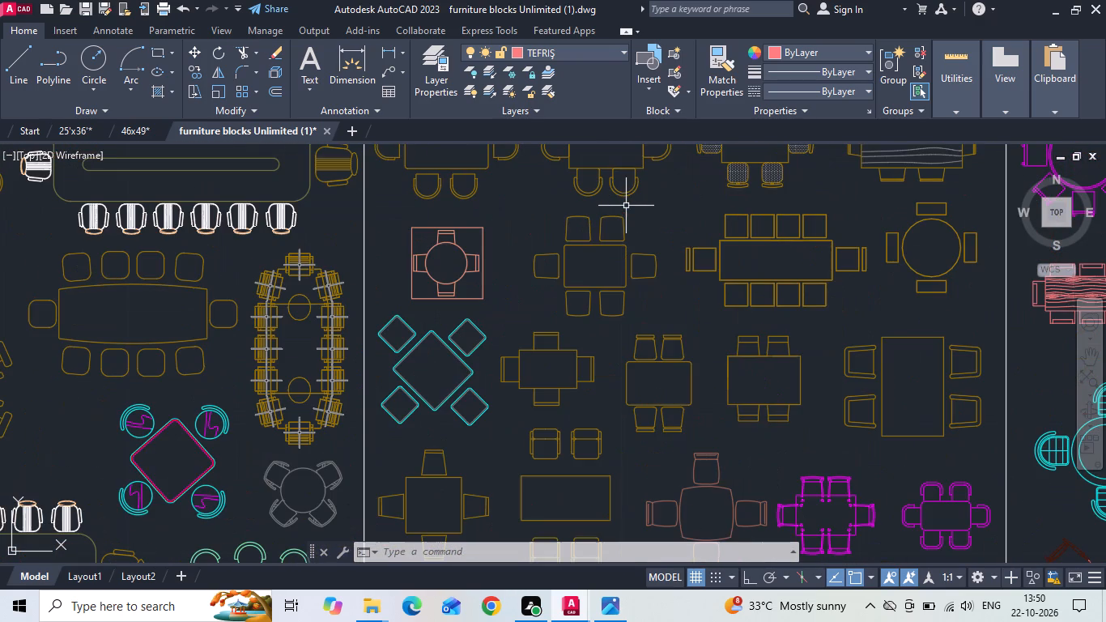
{"action": "scroll", "coordinate": [412, 332], "scroll_direction": "down", "scroll_amount": 1}
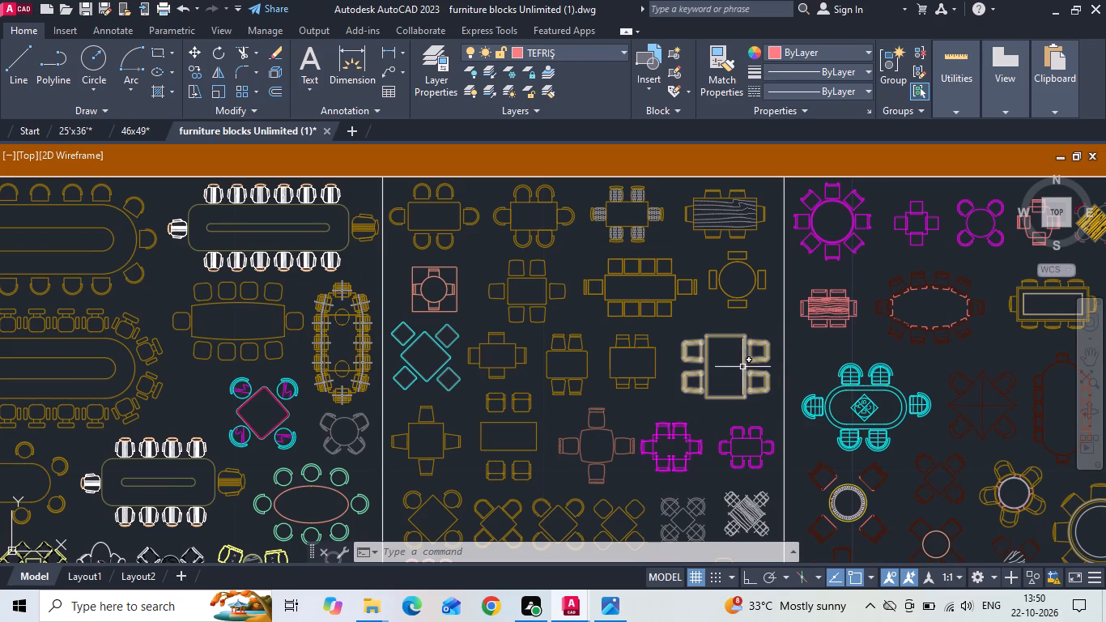
{"action": "middle_click_drag", "start_coordinate": [739, 366], "coordinate": [432, 307]}
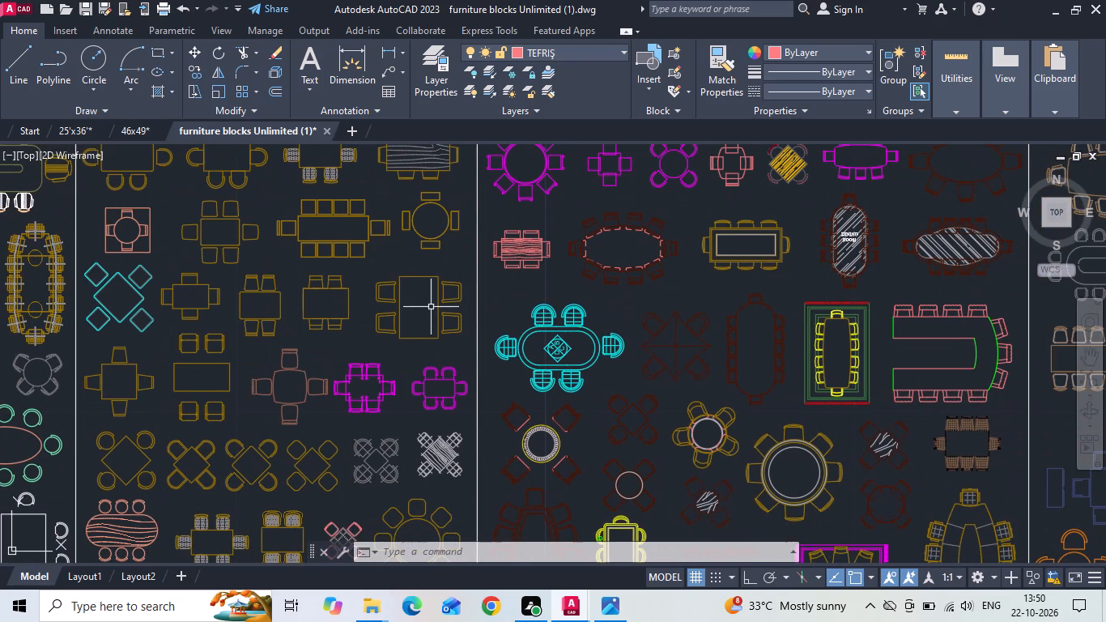
{"action": "middle_click_drag", "start_coordinate": [376, 449], "coordinate": [345, 263]}
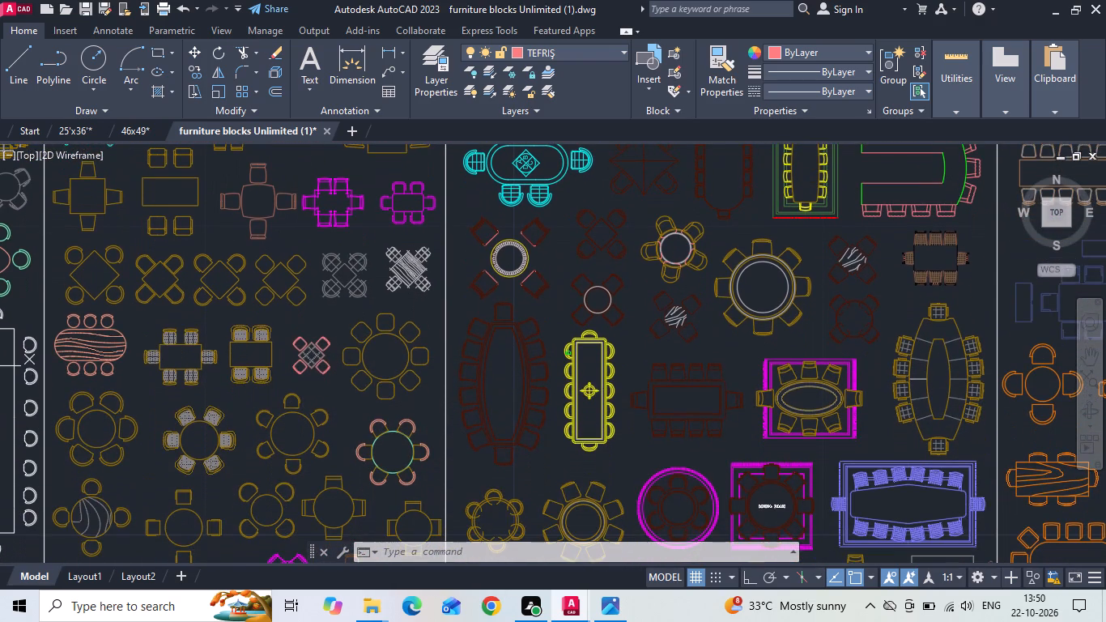
{"action": "scroll", "coordinate": [349, 265], "scroll_direction": "down", "scroll_amount": 2}
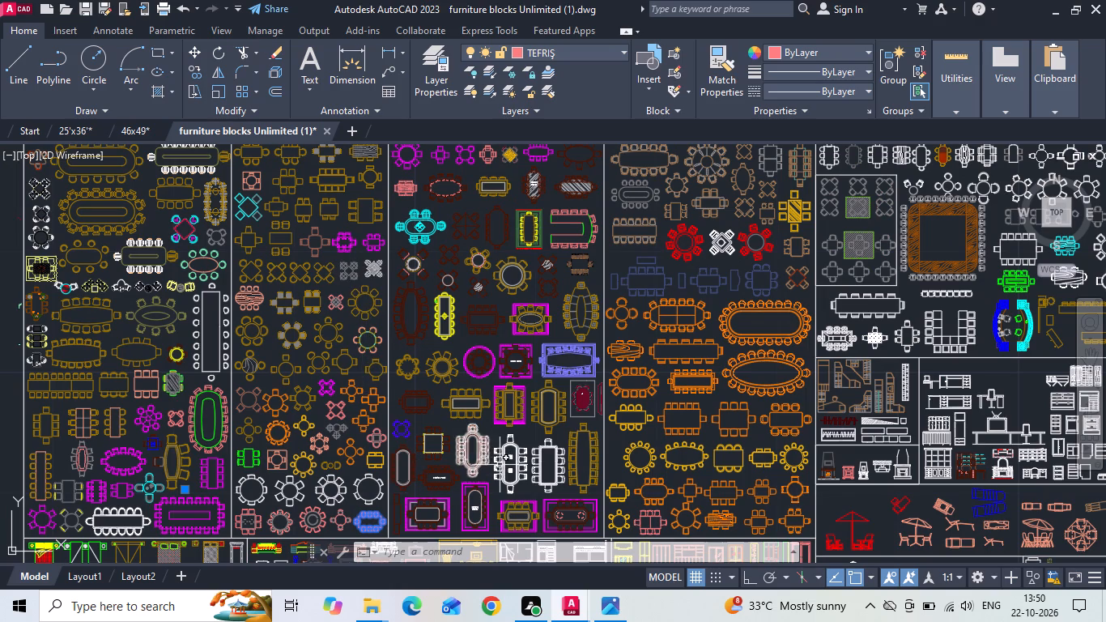
{"action": "scroll", "coordinate": [450, 461], "scroll_direction": "up", "scroll_amount": 3}
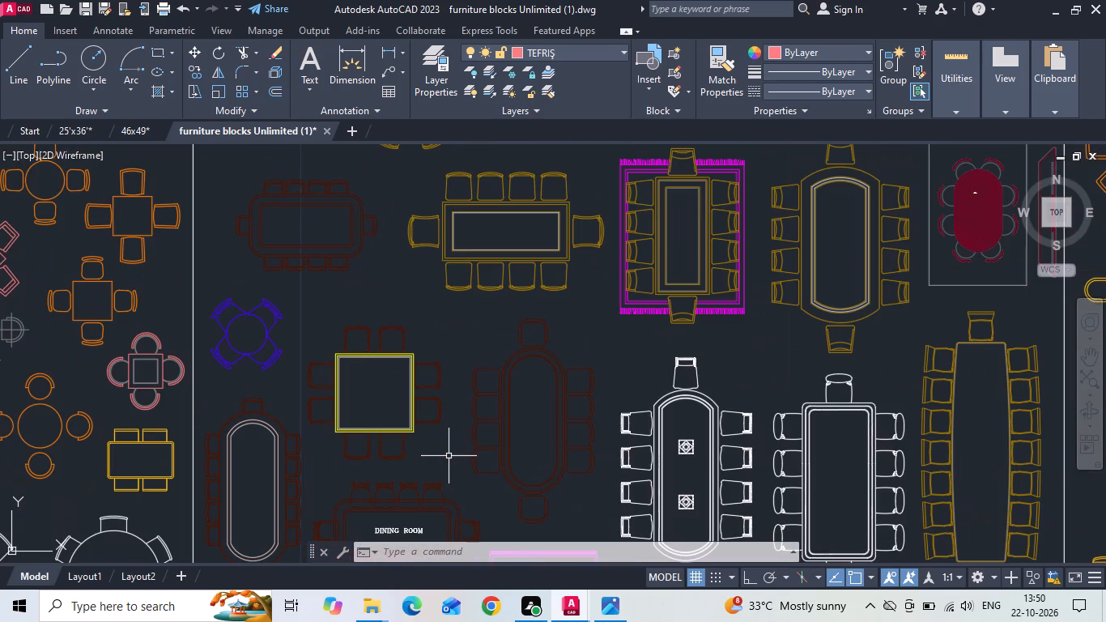
{"action": "scroll", "coordinate": [409, 303], "scroll_direction": "down", "scroll_amount": 1}
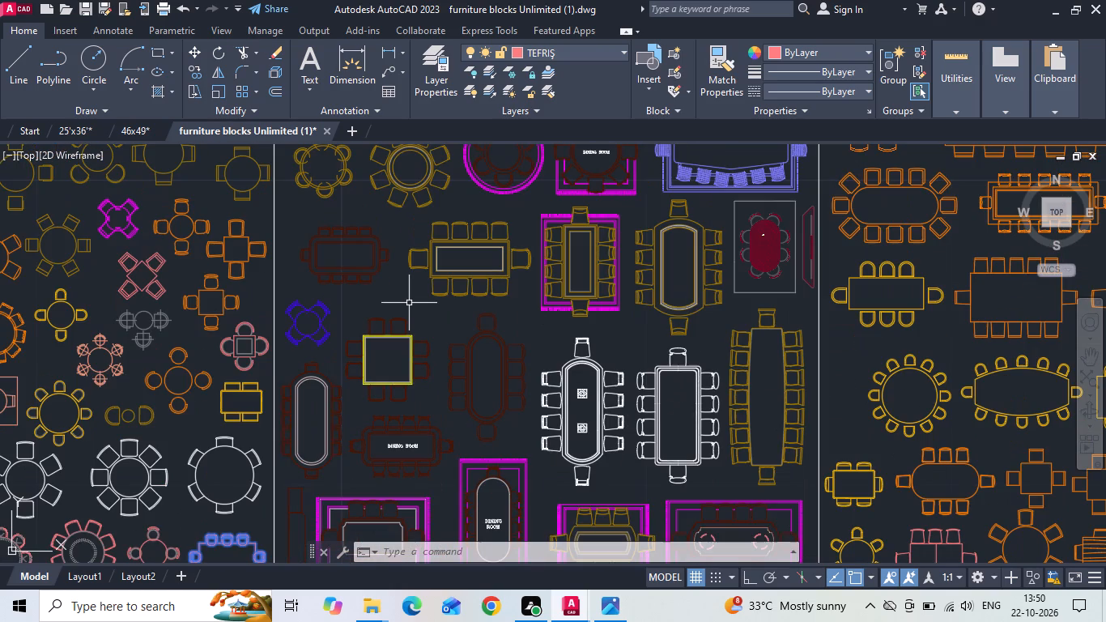
{"action": "middle_click_drag", "start_coordinate": [499, 408], "coordinate": [466, 305]}
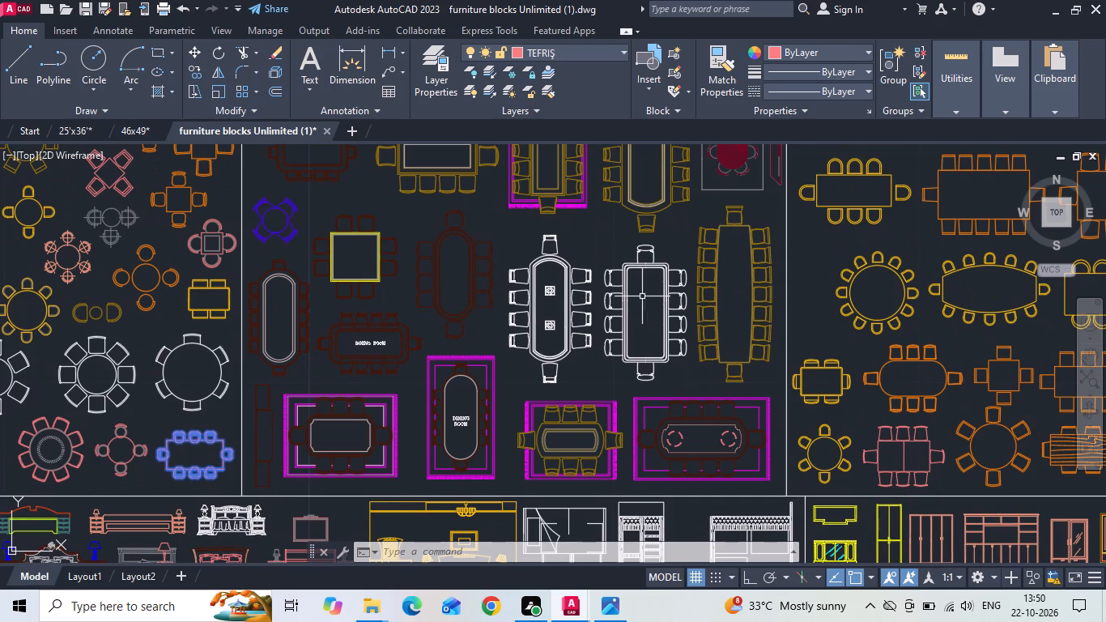
Examine the orange and yellow dining table sets in the fourth dining column.
{"action": "middle_click_drag", "start_coordinate": [900, 366], "coordinate": [605, 363]}
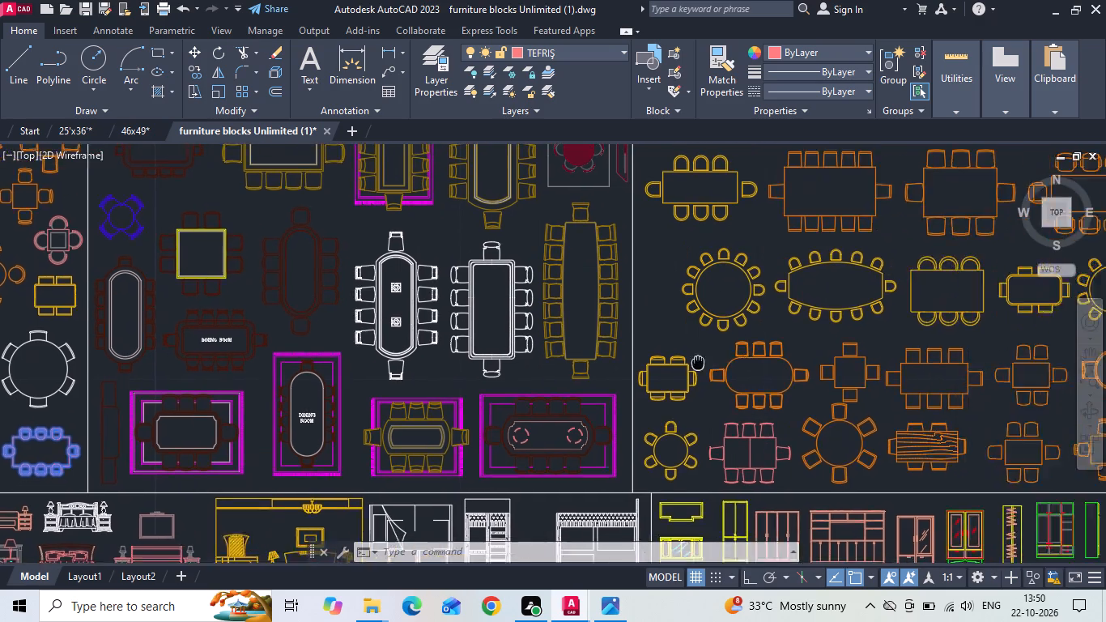
{"action": "middle_click_drag", "start_coordinate": [605, 363], "coordinate": [478, 348]}
{"action": "scroll", "coordinate": [459, 411], "scroll_direction": "up", "scroll_amount": 2}
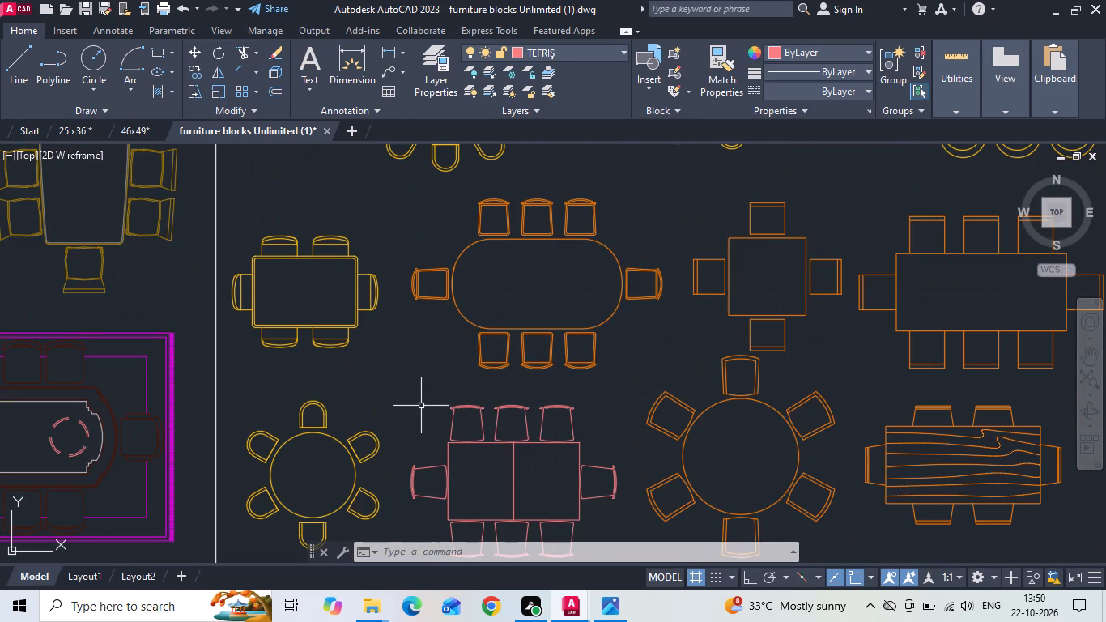
{"action": "scroll", "coordinate": [406, 420], "scroll_direction": "down", "scroll_amount": 2}
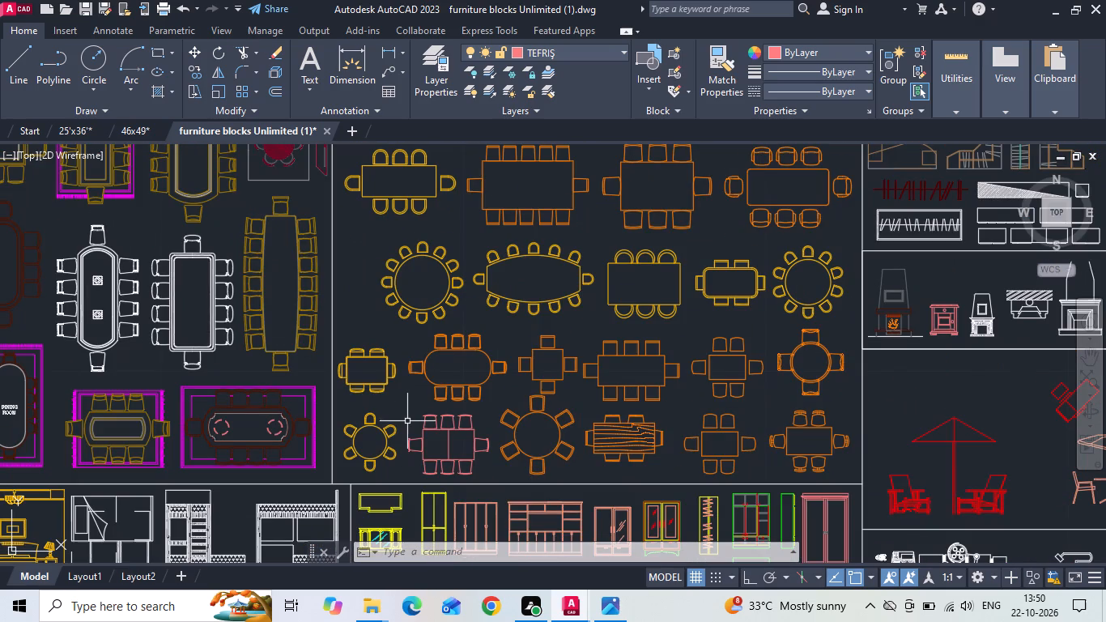
{"action": "middle_click_drag", "start_coordinate": [507, 277], "coordinate": [502, 415]}
{"action": "scroll", "coordinate": [784, 275], "scroll_direction": "up", "scroll_amount": 2}
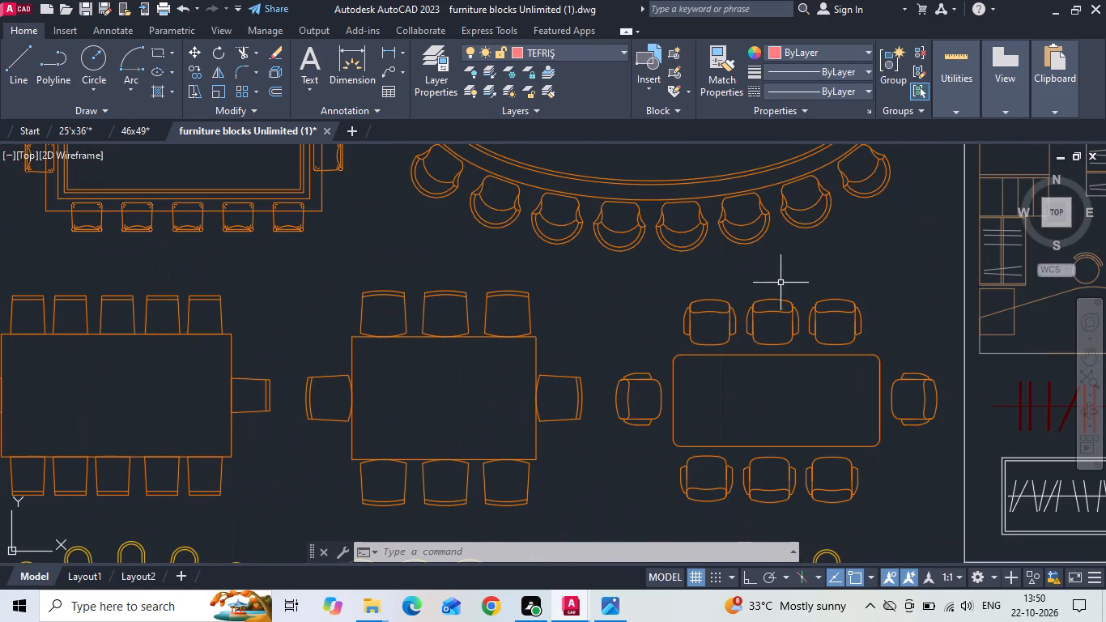
Add the dark blue rectangular six-chair dining table with its sideboard, above the orange sets, to the selection.
{"action": "scroll", "coordinate": [770, 364], "scroll_direction": "down", "scroll_amount": 1}
{"action": "middle_click_drag", "start_coordinate": [529, 279], "coordinate": [553, 430]}
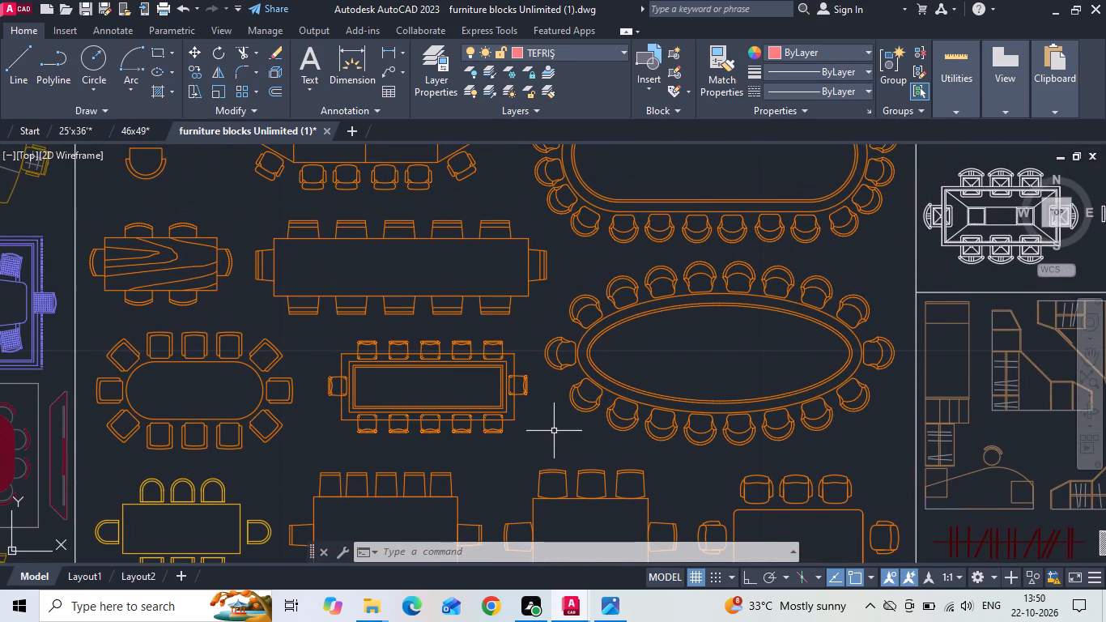
{"action": "middle_click_drag", "start_coordinate": [368, 377], "coordinate": [371, 483]}
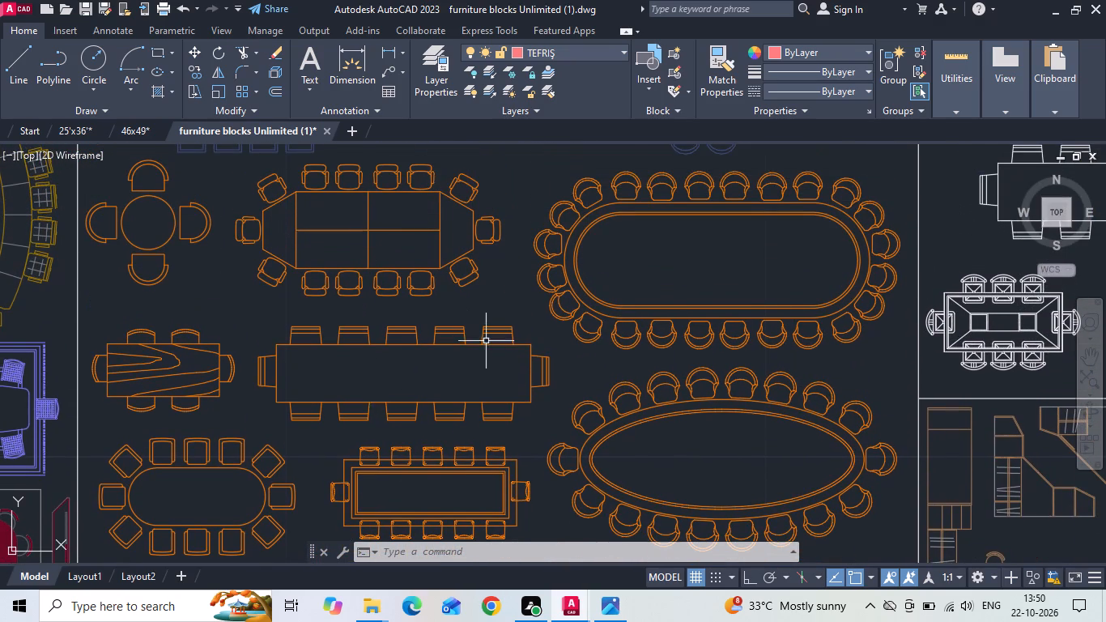
{"action": "scroll", "coordinate": [487, 347], "scroll_direction": "down", "scroll_amount": 1}
{"action": "middle_click_drag", "start_coordinate": [568, 236], "coordinate": [534, 333]}
{"action": "scroll", "coordinate": [466, 247], "scroll_direction": "up", "scroll_amount": 3}
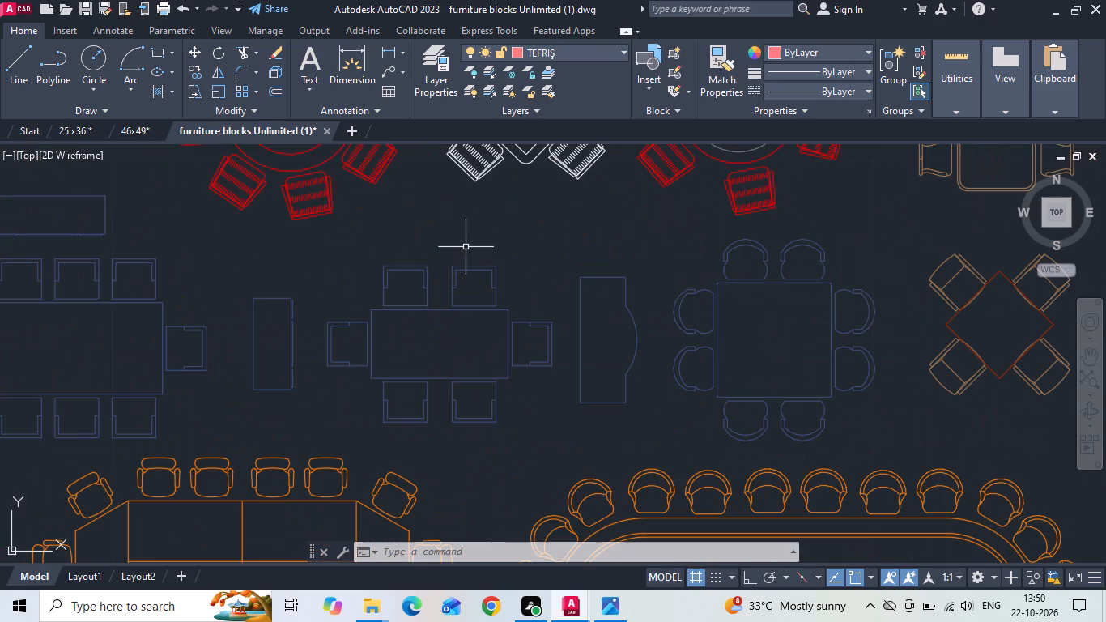
{"action": "left_click_drag", "start_coordinate": [474, 259], "coordinate": [446, 320]}
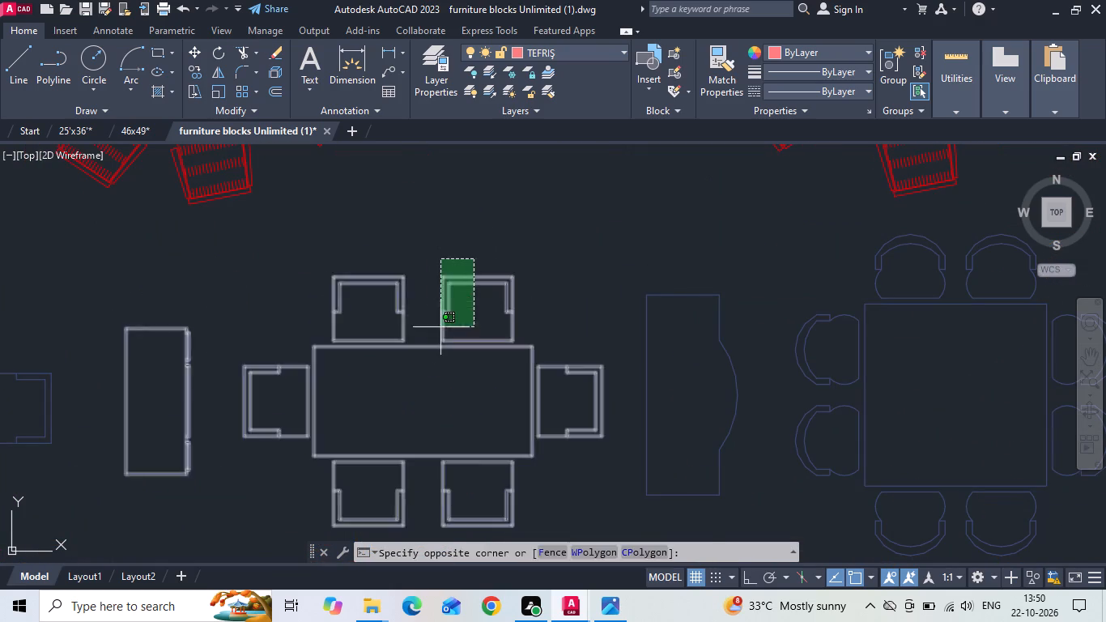
{"action": "left_click", "coordinate": [433, 334]}
Look through the remaining dining sets in the brown and white groups, and survey the rest of the furniture library.
{"action": "scroll", "coordinate": [428, 336], "scroll_direction": "down", "scroll_amount": 3}
{"action": "middle_click_drag", "start_coordinate": [405, 308], "coordinate": [405, 391]}
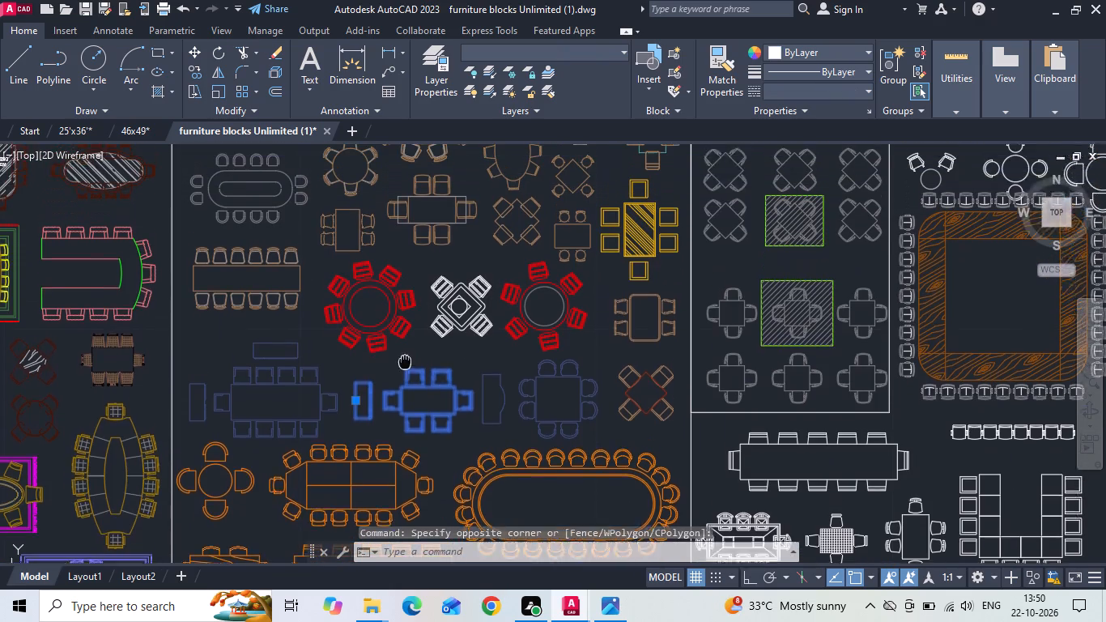
{"action": "middle_click_drag", "start_coordinate": [405, 391], "coordinate": [411, 462]}
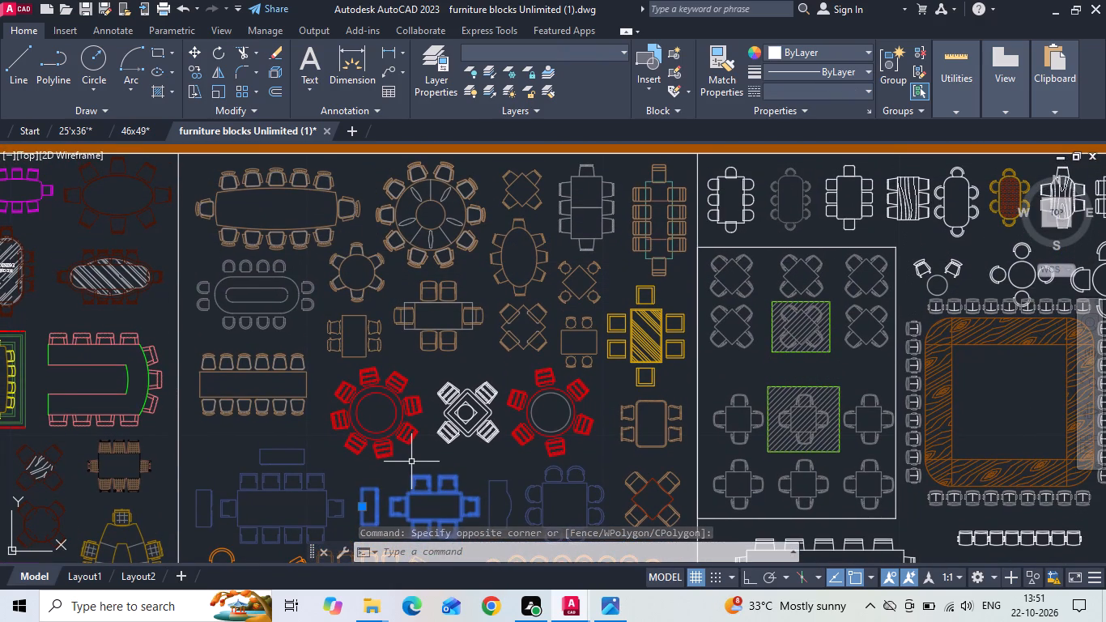
{"action": "middle_click_drag", "start_coordinate": [783, 320], "coordinate": [614, 324]}
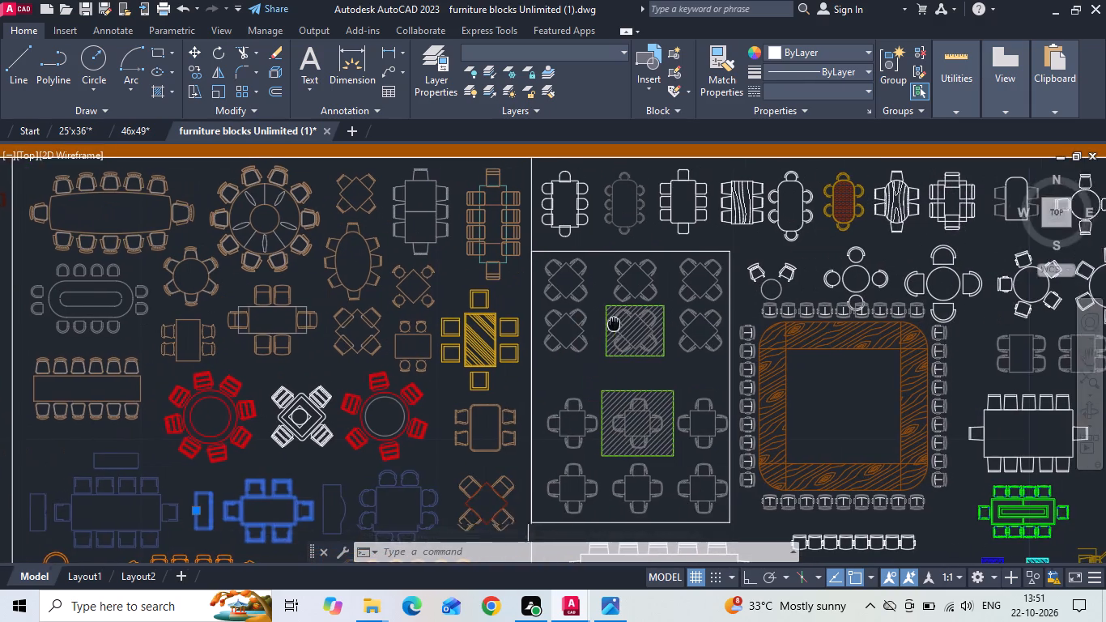
{"action": "middle_click_drag", "start_coordinate": [614, 324], "coordinate": [602, 324]}
{"action": "middle_click_drag", "start_coordinate": [524, 324], "coordinate": [436, 306]}
{"action": "scroll", "coordinate": [413, 262], "scroll_direction": "down", "scroll_amount": 1}
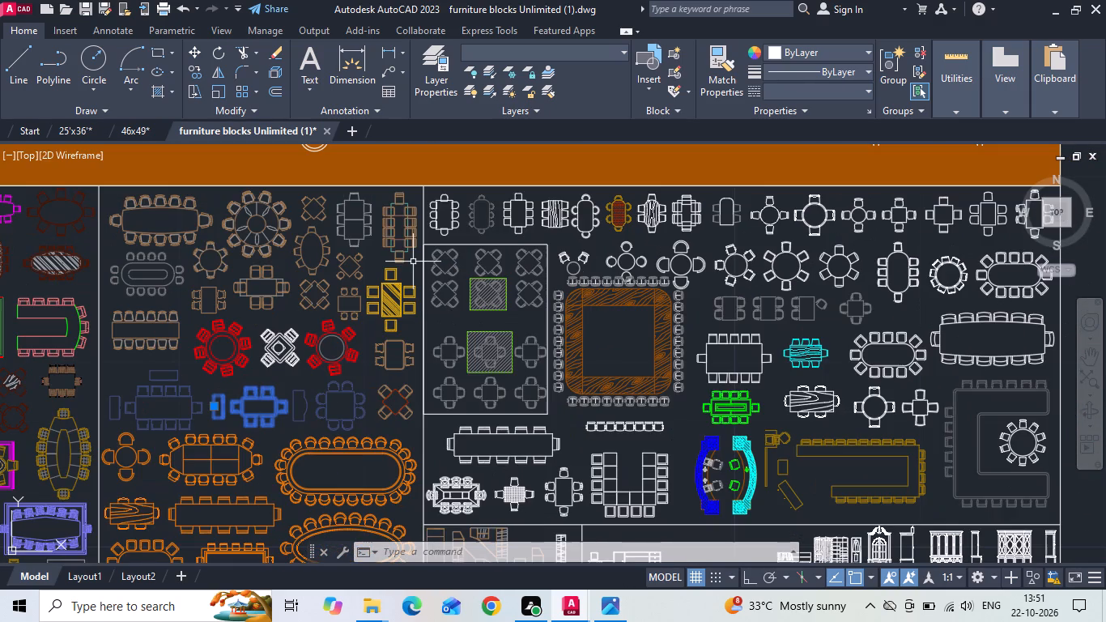
{"action": "scroll", "coordinate": [480, 229], "scroll_direction": "down", "scroll_amount": 2}
{"action": "middle_click_drag", "start_coordinate": [385, 399], "coordinate": [385, 398]}
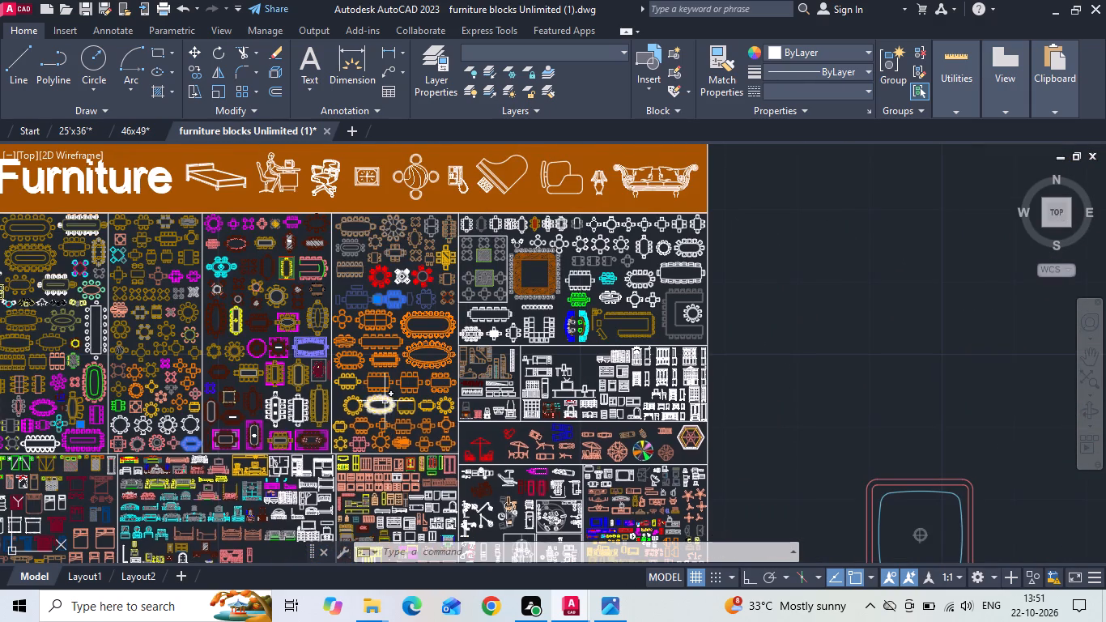
{"action": "middle_click_drag", "start_coordinate": [385, 398], "coordinate": [461, 240]}
{"action": "scroll", "coordinate": [462, 239], "scroll_direction": "down", "scroll_amount": 1}
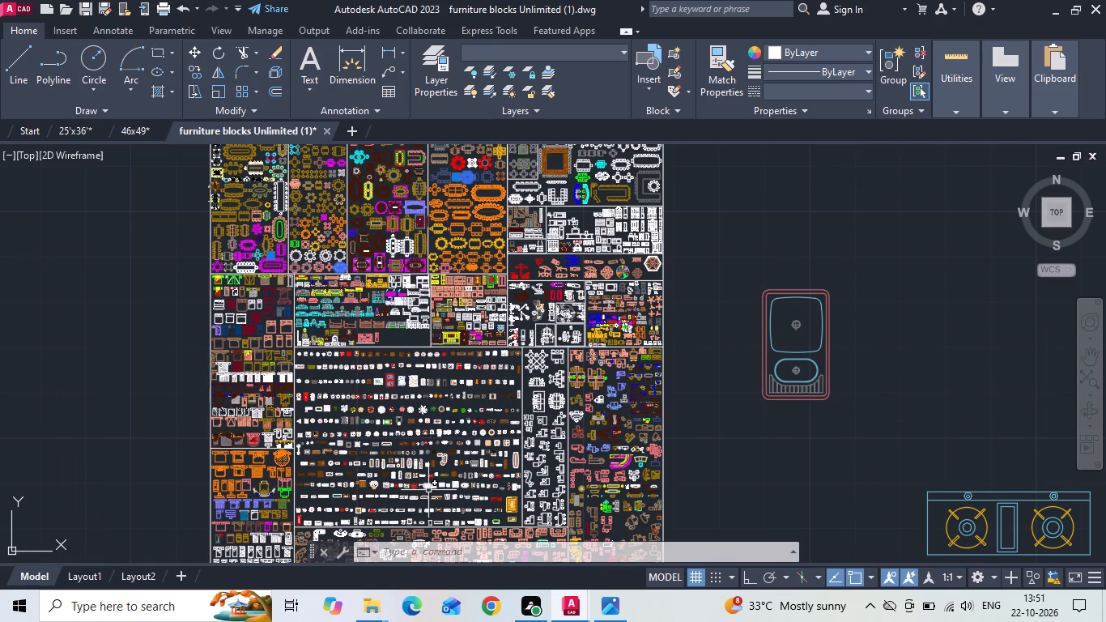
Add the brown rectangular table with two small offset end pieces, in the bottom row of the rendered furniture, to the selection.
{"action": "scroll", "coordinate": [420, 527], "scroll_direction": "up", "scroll_amount": 6}
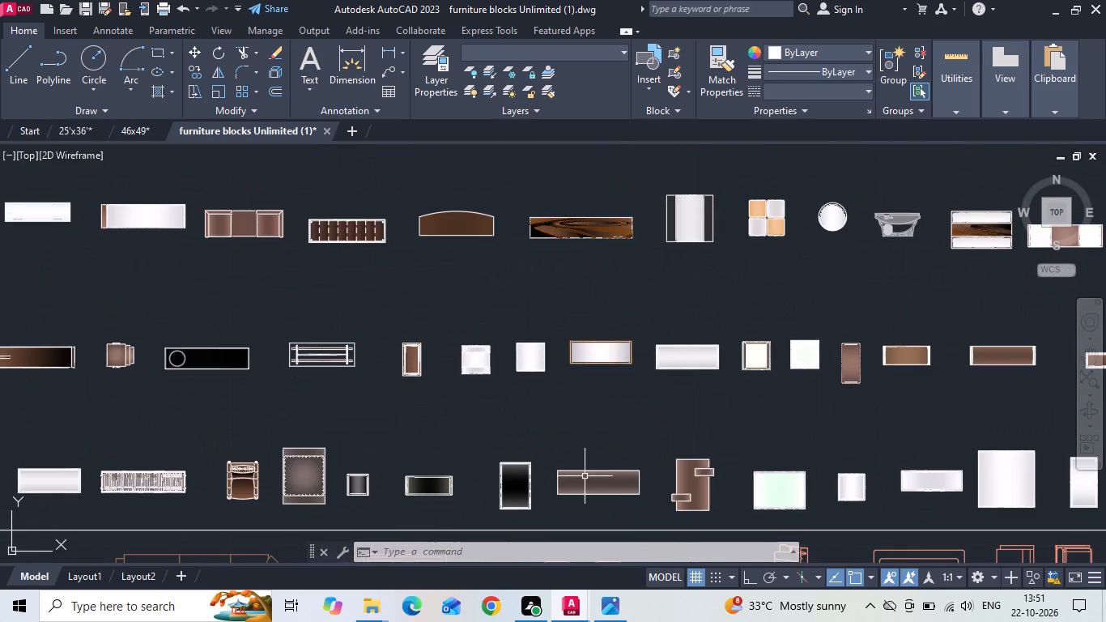
{"action": "left_click", "coordinate": [702, 440]}
{"action": "left_click", "coordinate": [674, 468]}
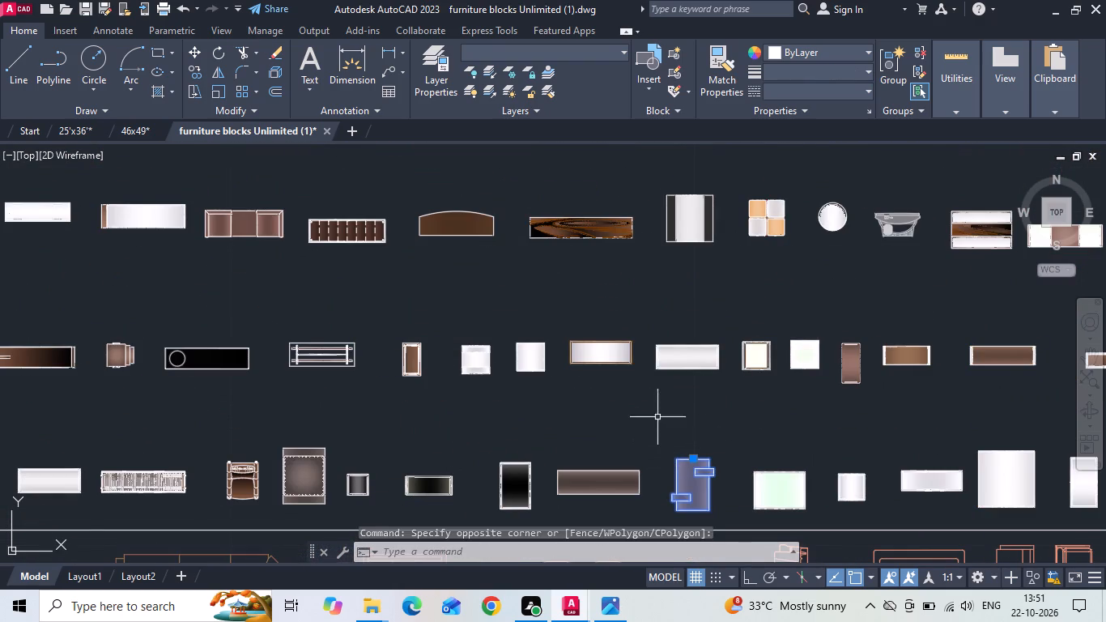
{"action": "scroll", "coordinate": [657, 415], "scroll_direction": "down", "scroll_amount": 1}
{"action": "left_click", "coordinate": [644, 419]}
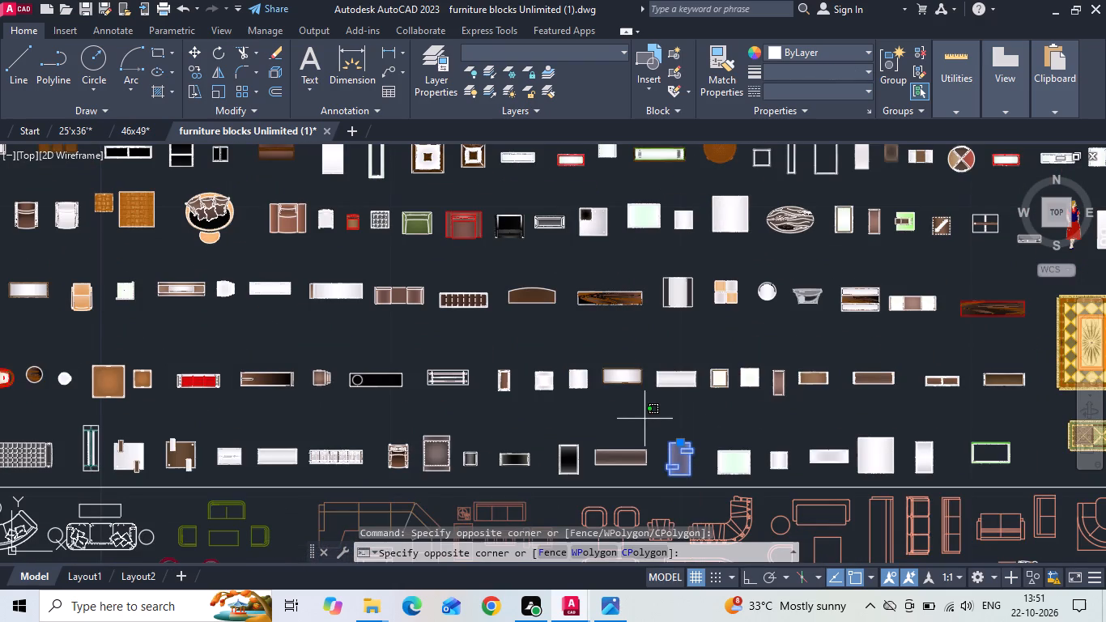
{"action": "left_click", "coordinate": [644, 427]}
{"action": "scroll", "coordinate": [644, 426], "scroll_direction": "down", "scroll_amount": 2}
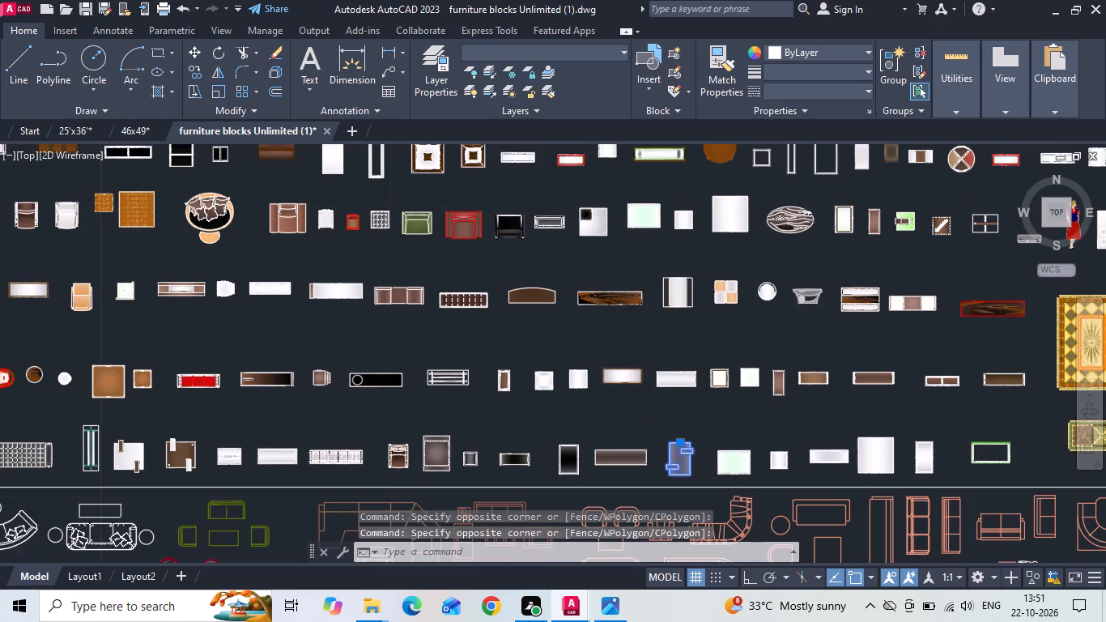
{"action": "scroll", "coordinate": [645, 425], "scroll_direction": "down", "scroll_amount": 1}
Add the small square lamp side table and the square coffee table with two side tables, below the rugs, to the selection.
{"action": "middle_click_drag", "start_coordinate": [240, 434], "coordinate": [274, 174]}
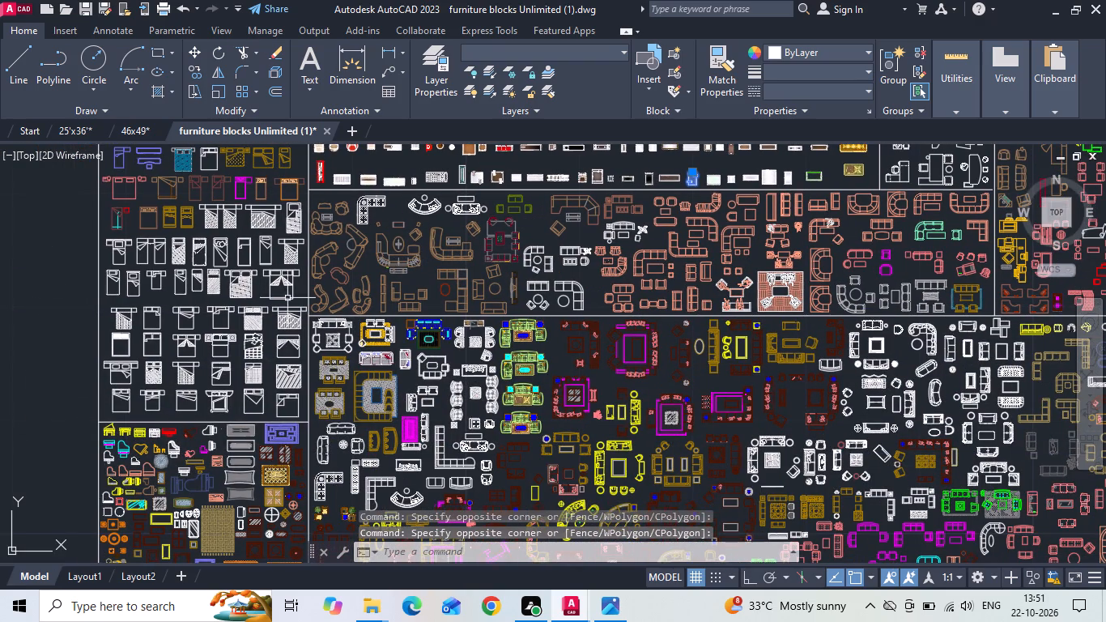
{"action": "middle_click_drag", "start_coordinate": [229, 403], "coordinate": [283, 179]}
{"action": "scroll", "coordinate": [211, 346], "scroll_direction": "up", "scroll_amount": 3}
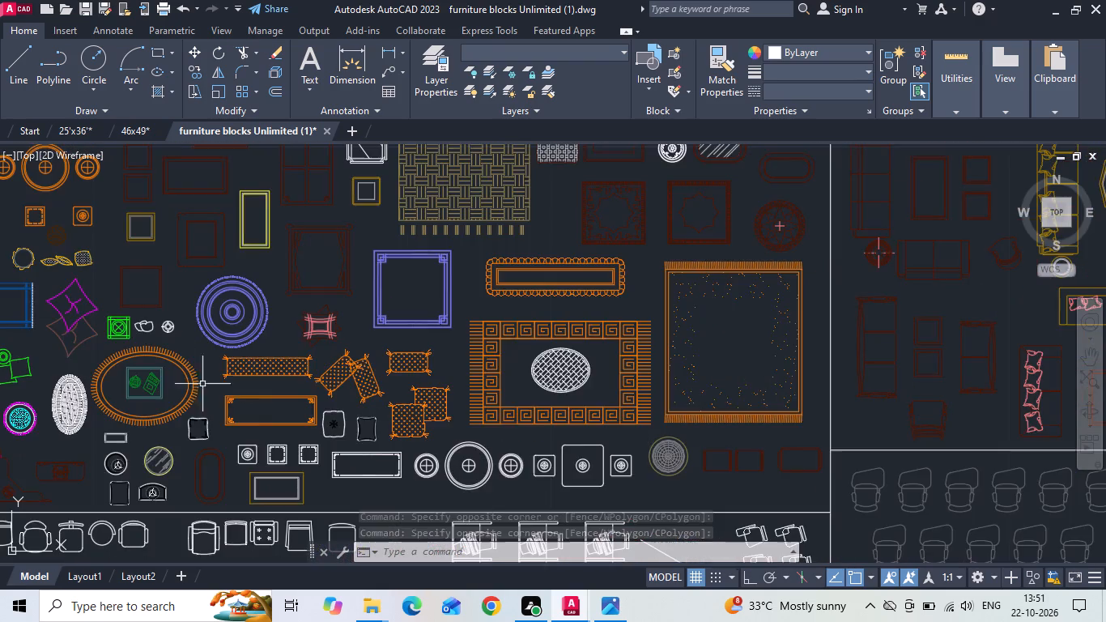
{"action": "scroll", "coordinate": [266, 455], "scroll_direction": "up", "scroll_amount": 3}
{"action": "scroll", "coordinate": [303, 363], "scroll_direction": "down", "scroll_amount": 2}
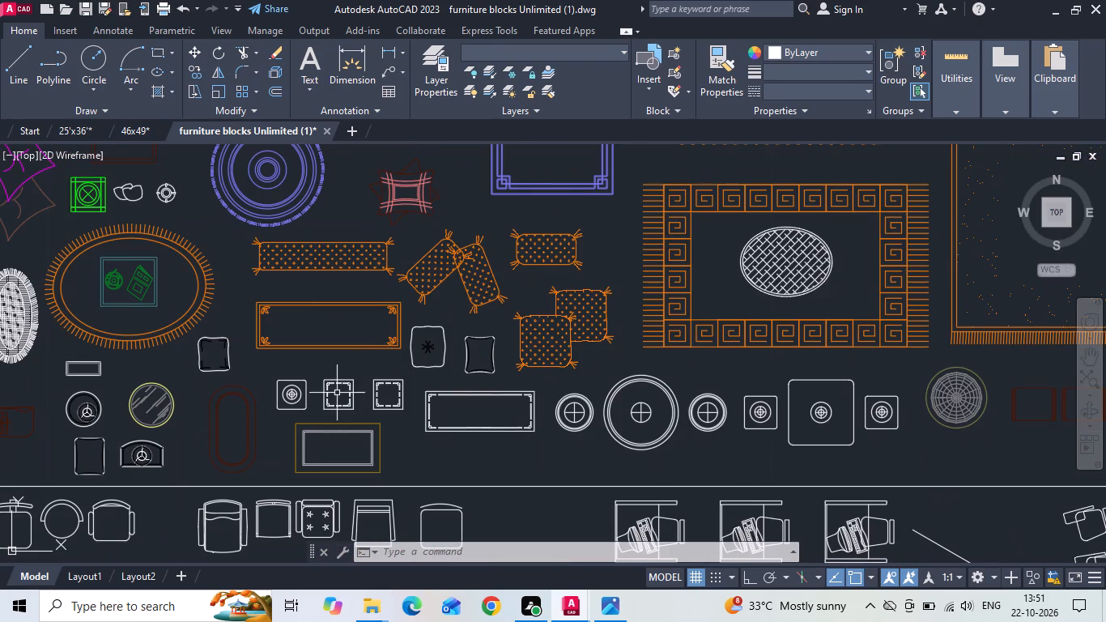
{"action": "left_click", "coordinate": [300, 368]}
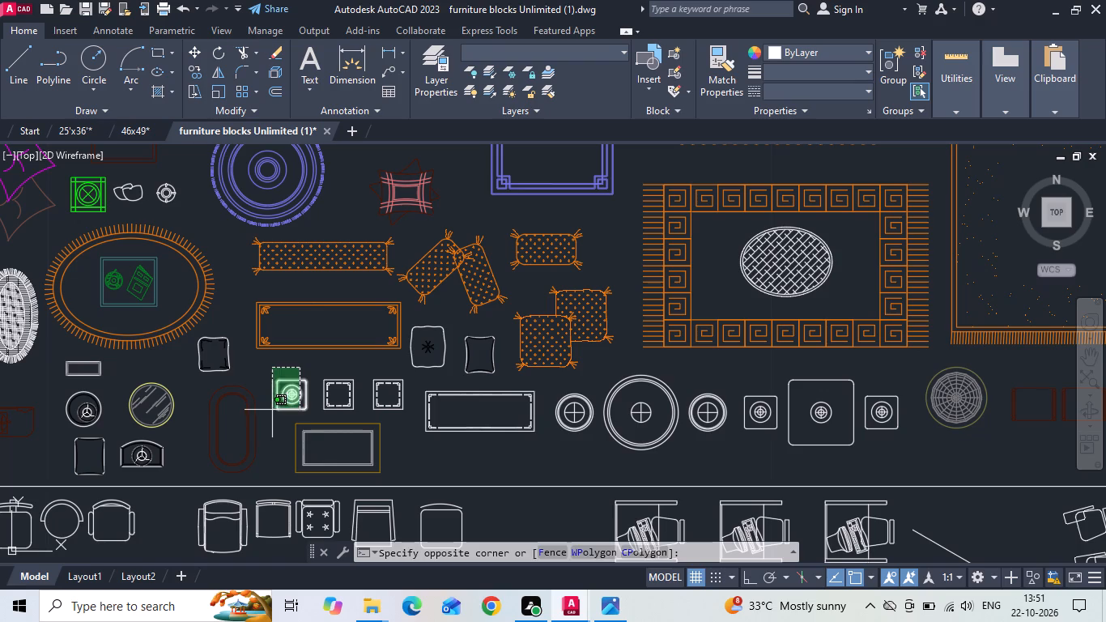
{"action": "left_click", "coordinate": [272, 409]}
{"action": "left_click", "coordinate": [890, 436]}
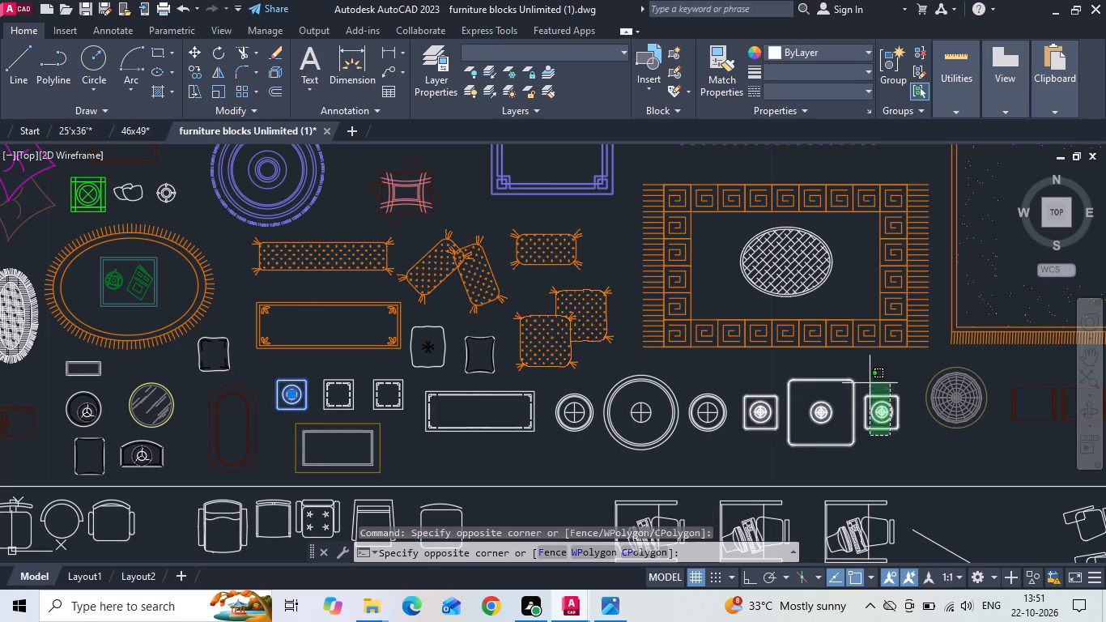
{"action": "left_click", "coordinate": [870, 383]}
Copy the selected furniture blocks into the 25'x36' drawing, placing them in the empty space beside the redrawn plan.
{"action": "scroll", "coordinate": [430, 519], "scroll_direction": "down", "scroll_amount": 1}
{"action": "scroll", "coordinate": [466, 359], "scroll_direction": "down", "scroll_amount": 1}
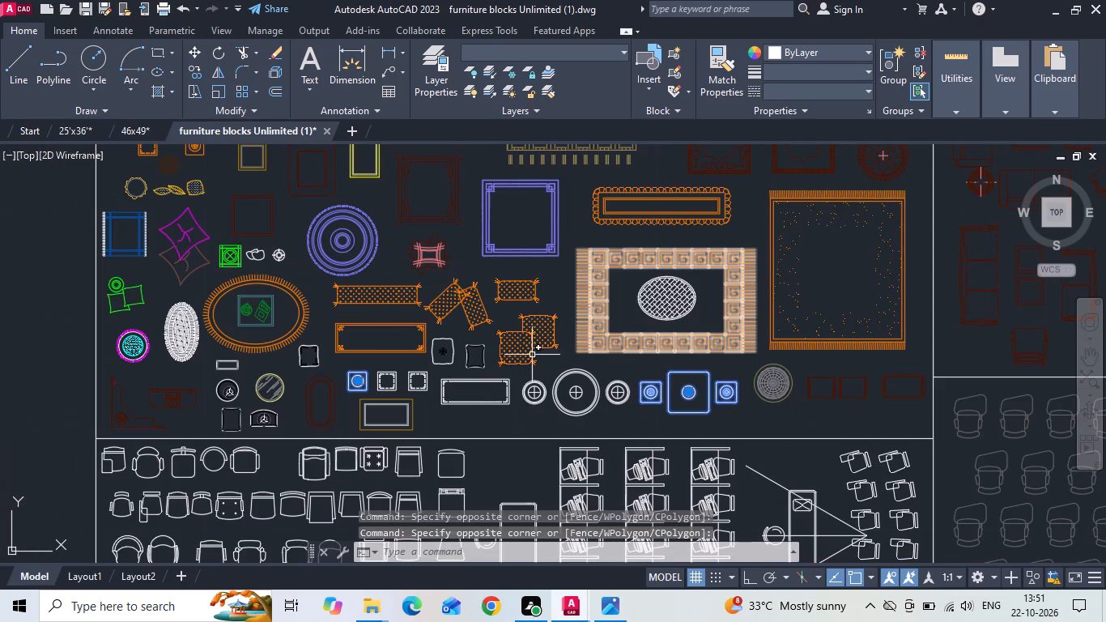
{"action": "key", "text": "ctrl+c"}
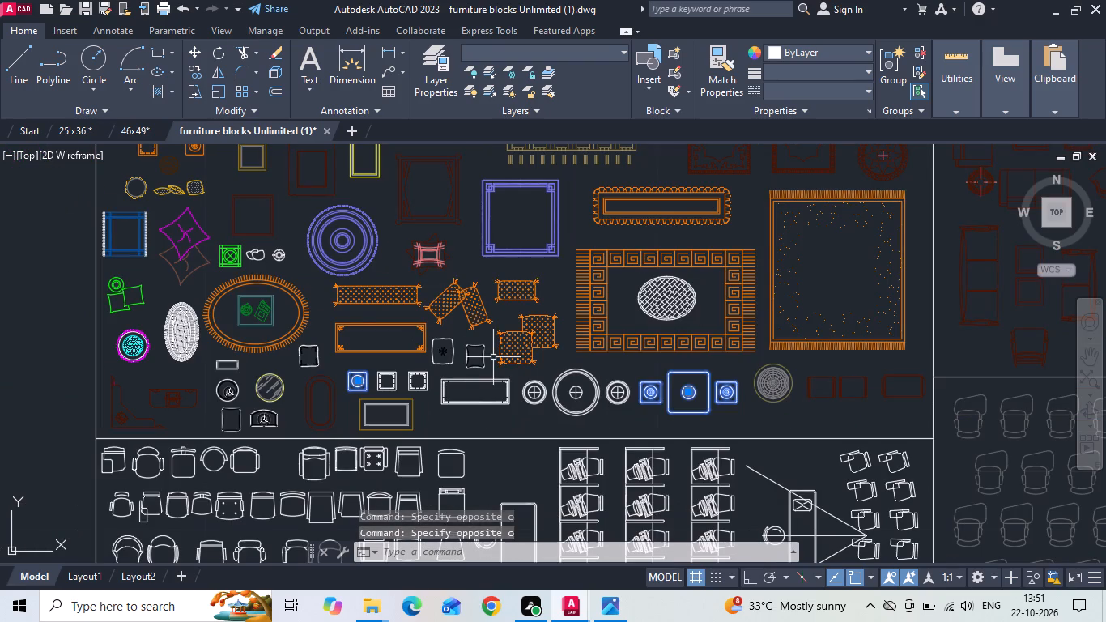
{"action": "left_click", "coordinate": [62, 128]}
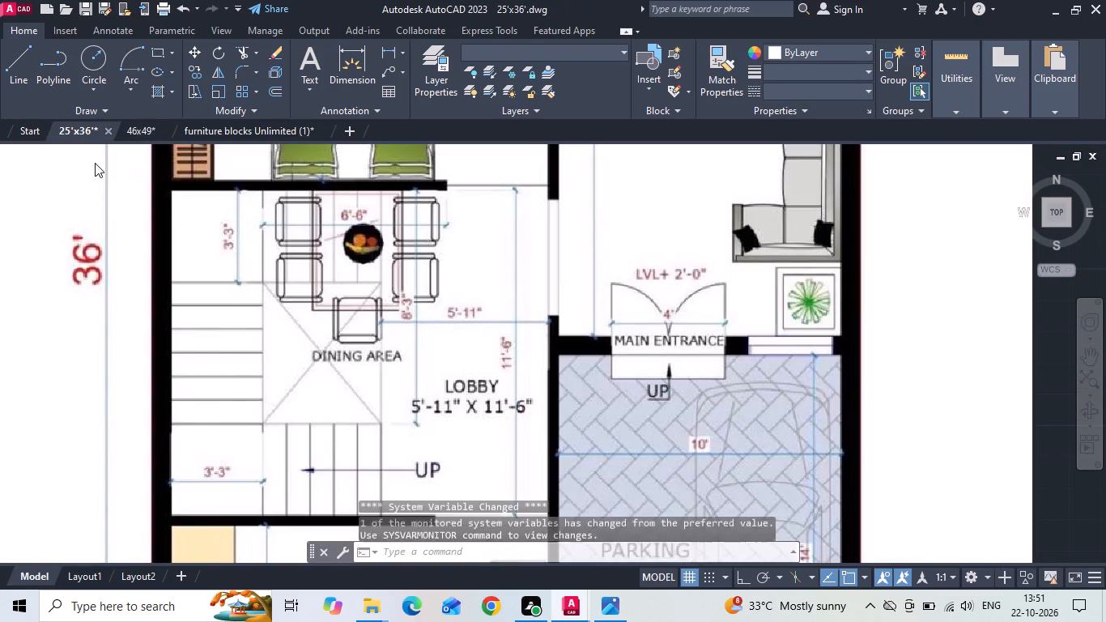
{"action": "key", "text": "ctrl+v"}
{"action": "scroll", "coordinate": [127, 189], "scroll_direction": "down", "scroll_amount": 4}
{"action": "scroll", "coordinate": [220, 240], "scroll_direction": "down", "scroll_amount": 1}
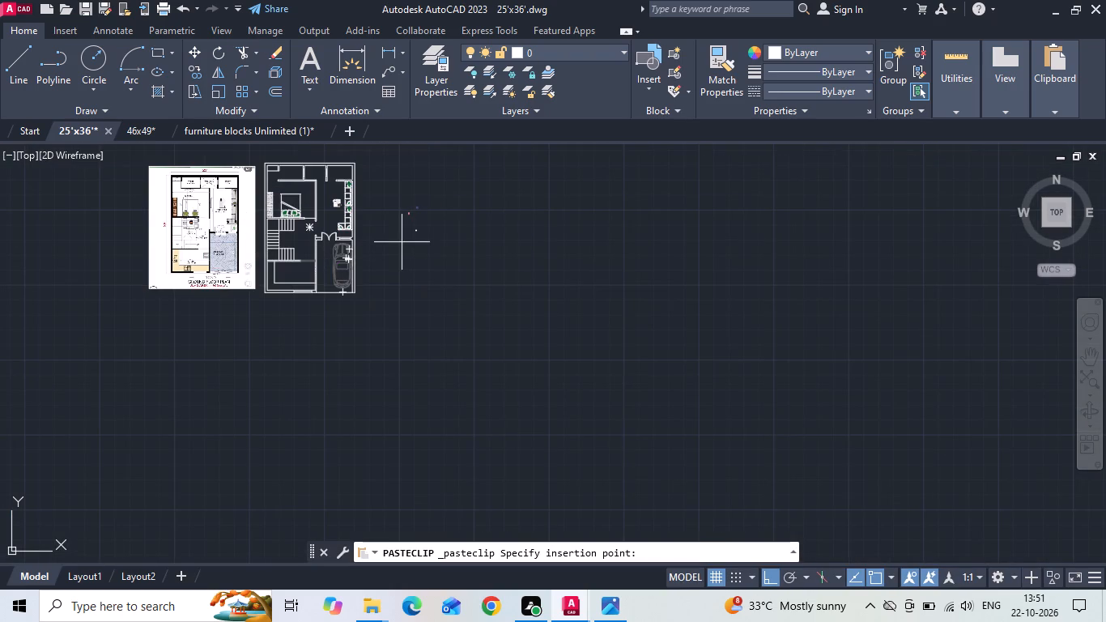
{"action": "left_click", "coordinate": [402, 241]}
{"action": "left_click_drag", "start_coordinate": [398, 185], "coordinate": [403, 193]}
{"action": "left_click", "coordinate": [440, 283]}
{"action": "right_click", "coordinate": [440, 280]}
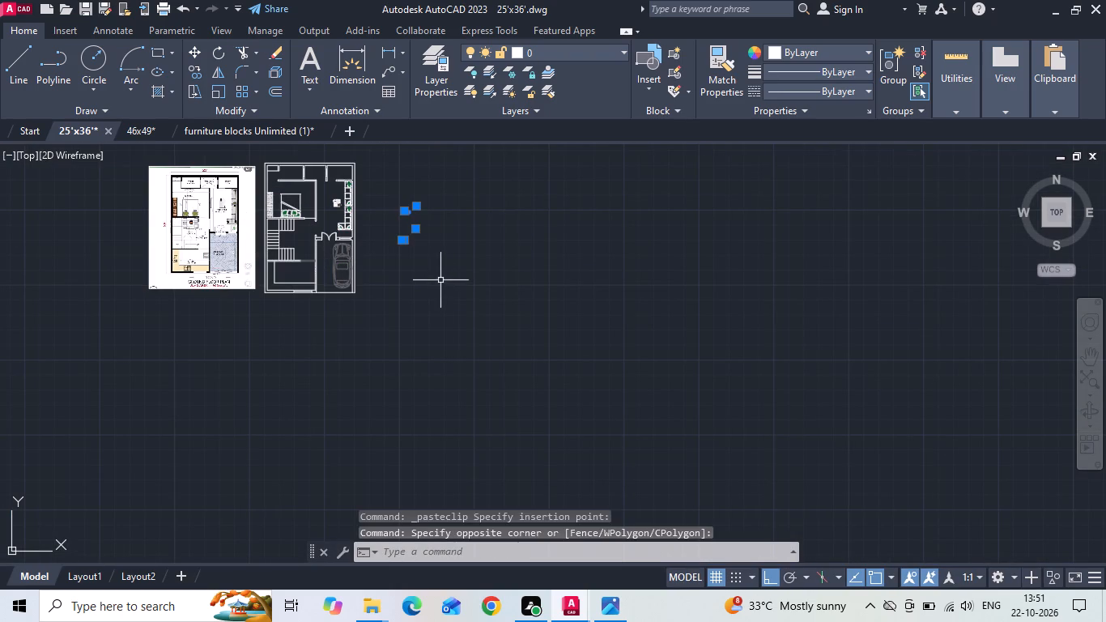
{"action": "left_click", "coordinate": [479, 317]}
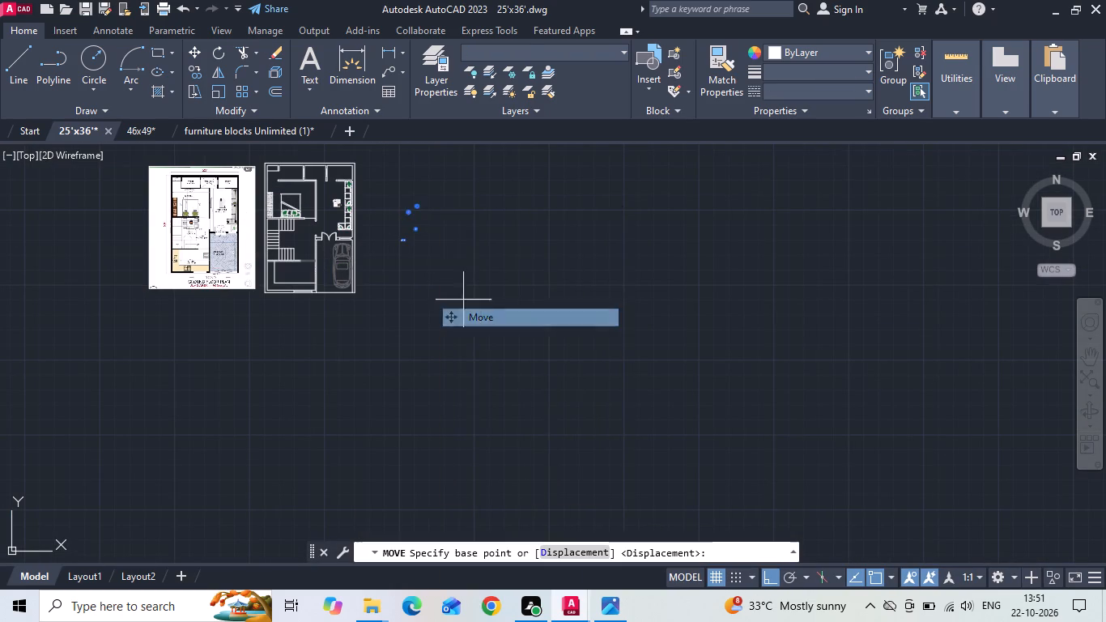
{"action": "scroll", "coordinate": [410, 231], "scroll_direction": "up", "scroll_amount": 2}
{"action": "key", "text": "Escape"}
Move the tiny coffee table set and the single side table straight up, closer to the other pasted blocks.
{"action": "left_click_drag", "start_coordinate": [376, 228], "coordinate": [376, 258]}
{"action": "left_click", "coordinate": [431, 294]}
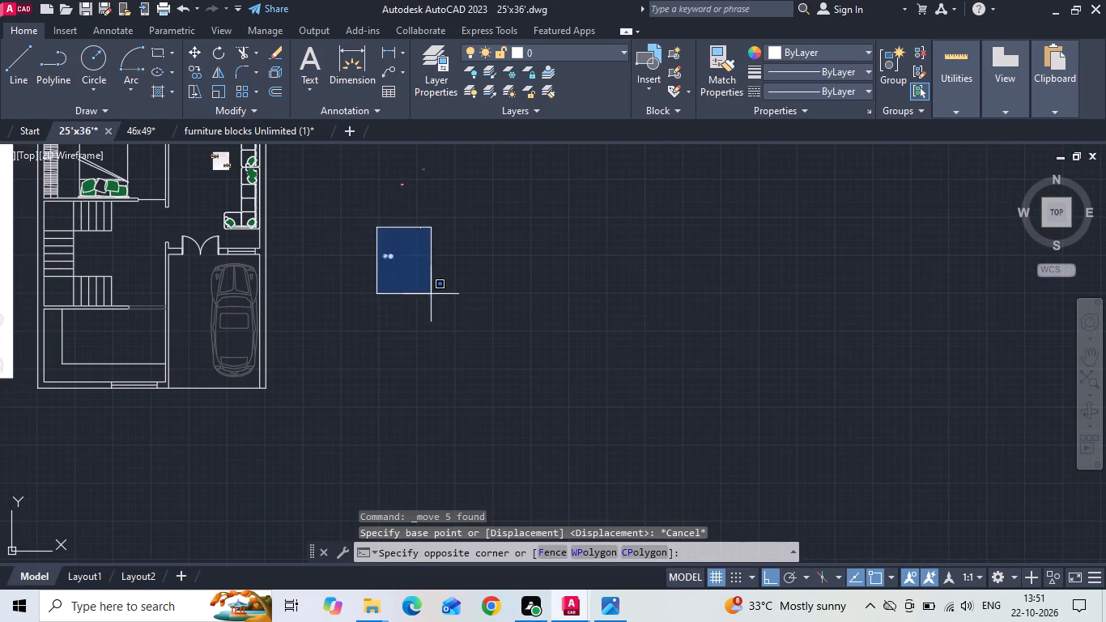
{"action": "right_click", "coordinate": [428, 289]}
{"action": "left_click", "coordinate": [474, 314]}
{"action": "left_click_drag", "start_coordinate": [396, 271], "coordinate": [396, 262]}
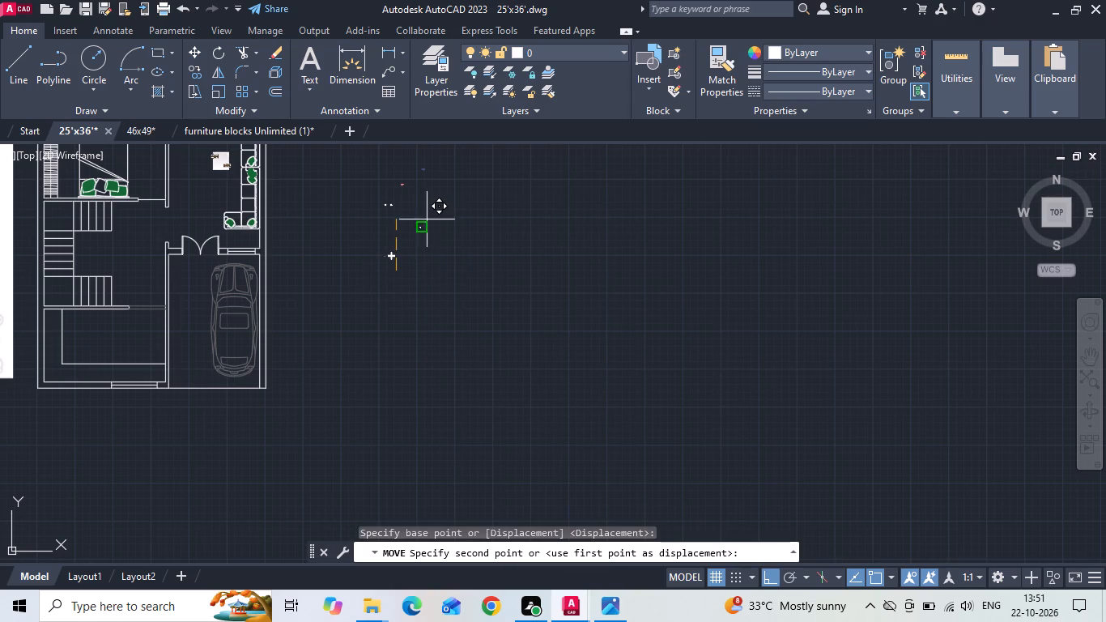
{"action": "left_click", "coordinate": [428, 206]}
Move the brown rectangular table beside the coffee table set, with Ortho turned off.
{"action": "scroll", "coordinate": [404, 179], "scroll_direction": "up", "scroll_amount": 1}
{"action": "left_click_drag", "start_coordinate": [402, 252], "coordinate": [418, 280]}
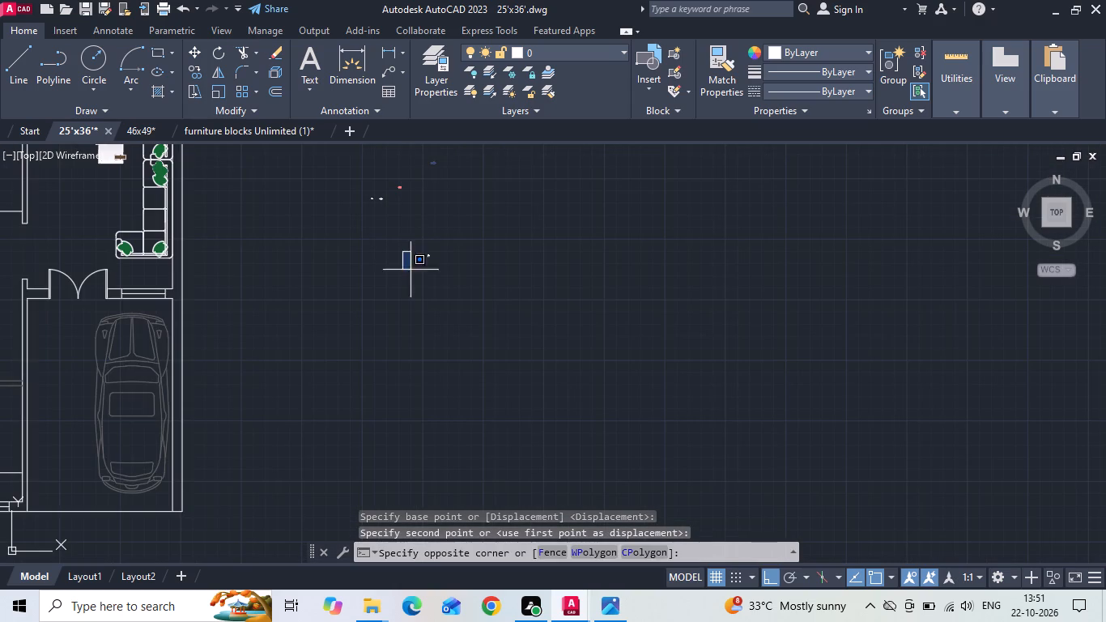
{"action": "left_click", "coordinate": [458, 292]}
{"action": "right_click", "coordinate": [462, 292]}
{"action": "left_click", "coordinate": [513, 293]}
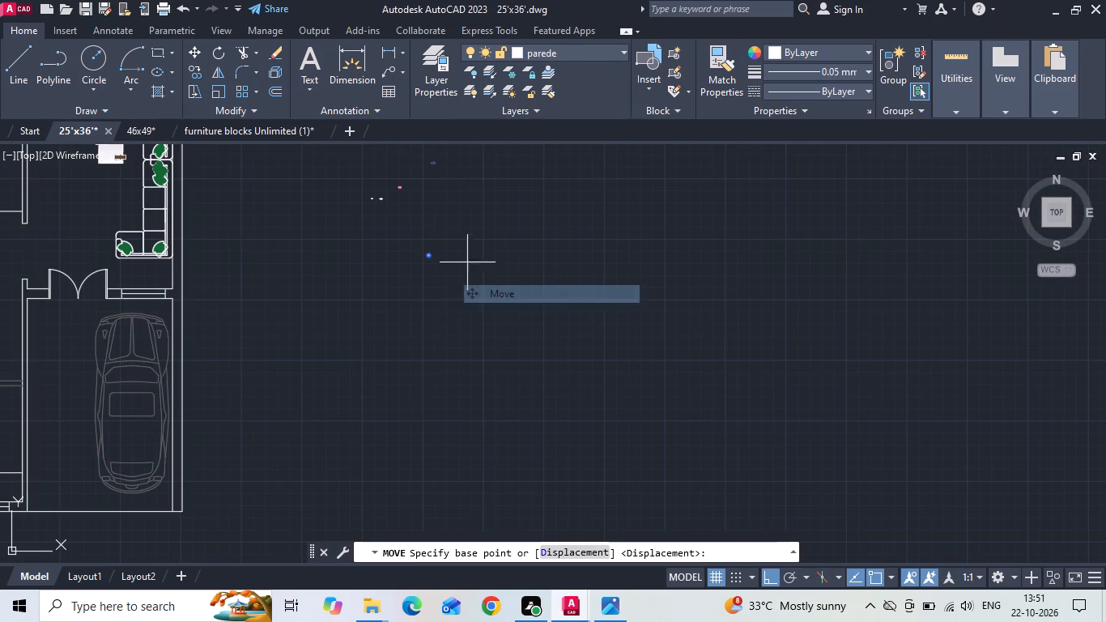
{"action": "left_click", "coordinate": [423, 256]}
{"action": "scroll", "coordinate": [376, 199], "scroll_direction": "up", "scroll_amount": 1}
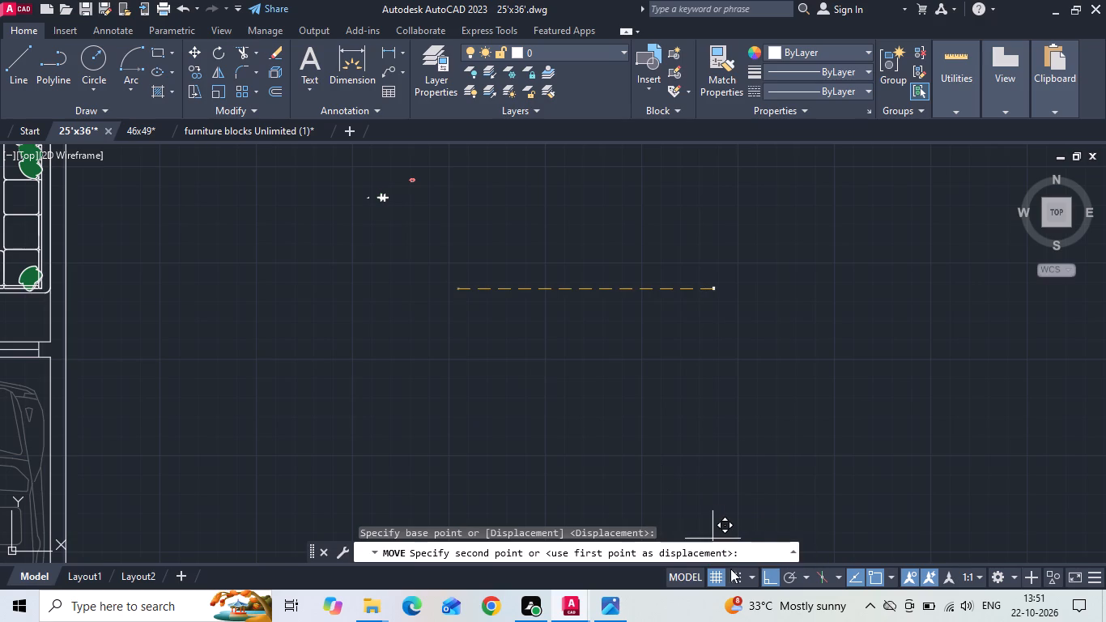
{"action": "left_click", "coordinate": [769, 573]}
{"action": "scroll", "coordinate": [399, 159], "scroll_direction": "up", "scroll_amount": 4}
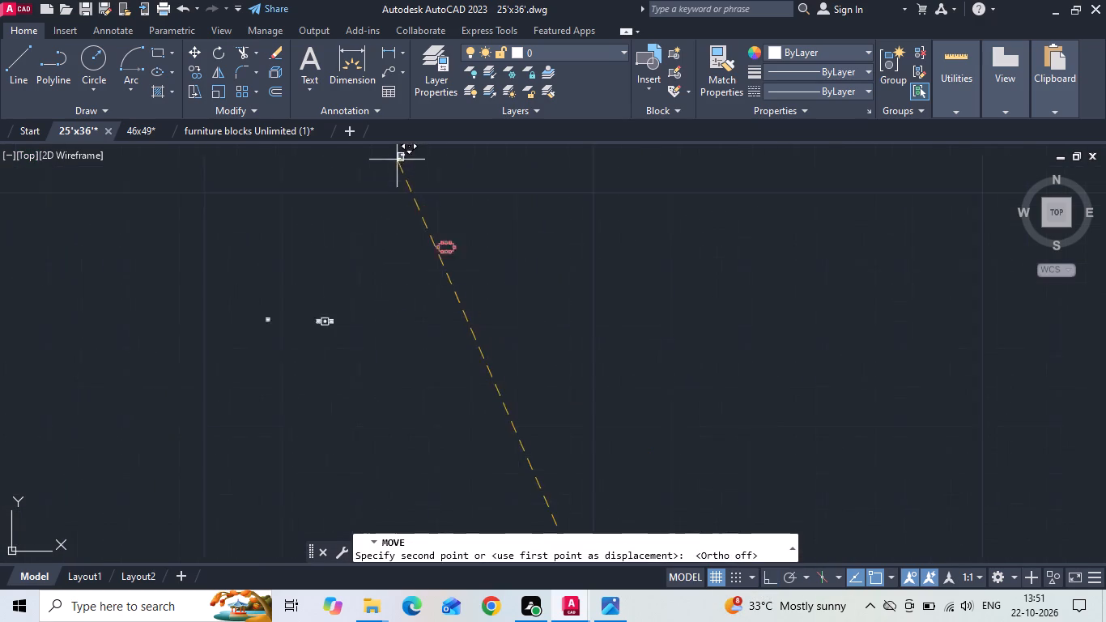
{"action": "left_click", "coordinate": [325, 424]}
{"action": "scroll", "coordinate": [292, 407], "scroll_direction": "down", "scroll_amount": 2}
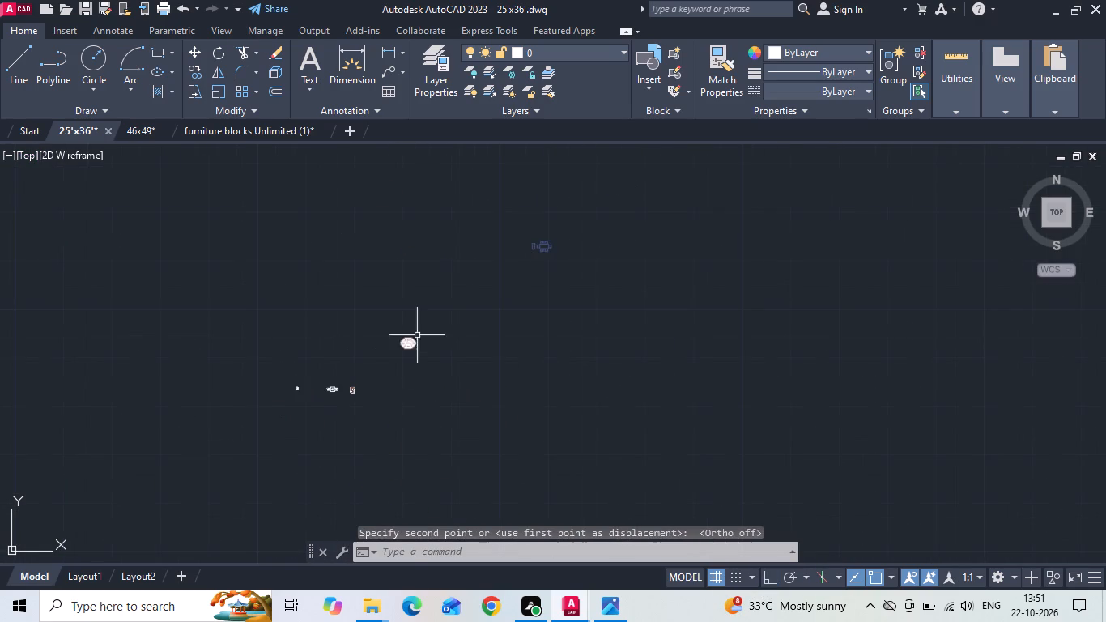
Move the dark blue six-chair dining set with its sideboard to just above the brown table.
{"action": "left_click_drag", "start_coordinate": [438, 294], "coordinate": [505, 238]}
{"action": "left_click", "coordinate": [633, 194]}
{"action": "right_click", "coordinate": [634, 196]}
{"action": "left_click", "coordinate": [660, 285]}
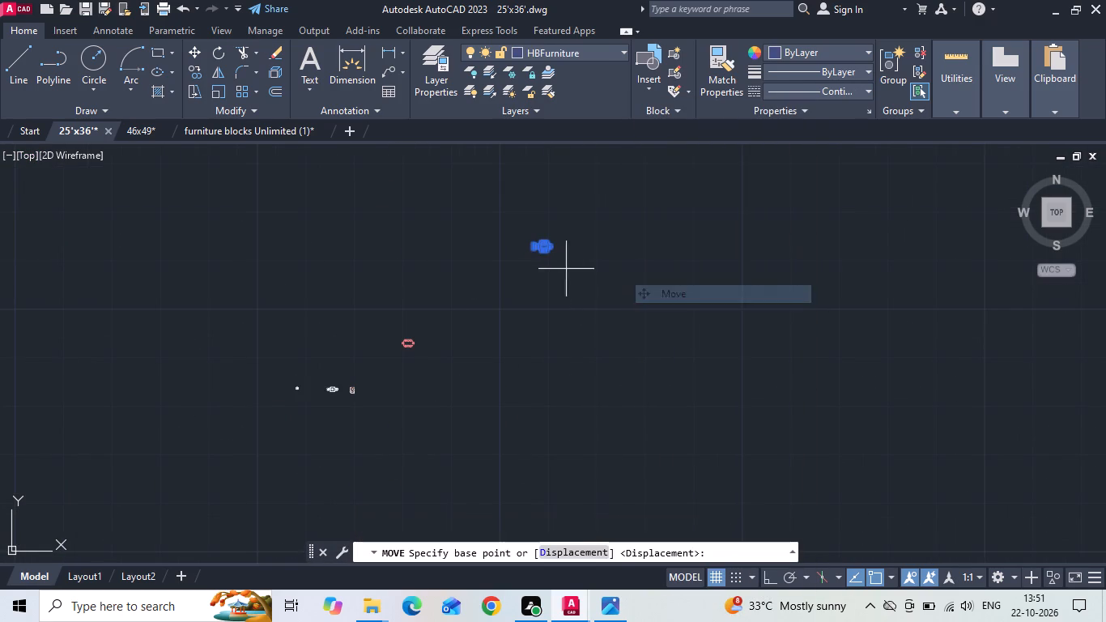
{"action": "left_click_drag", "start_coordinate": [538, 246], "coordinate": [529, 257]}
{"action": "scroll", "coordinate": [355, 361], "scroll_direction": "up", "scroll_amount": 5}
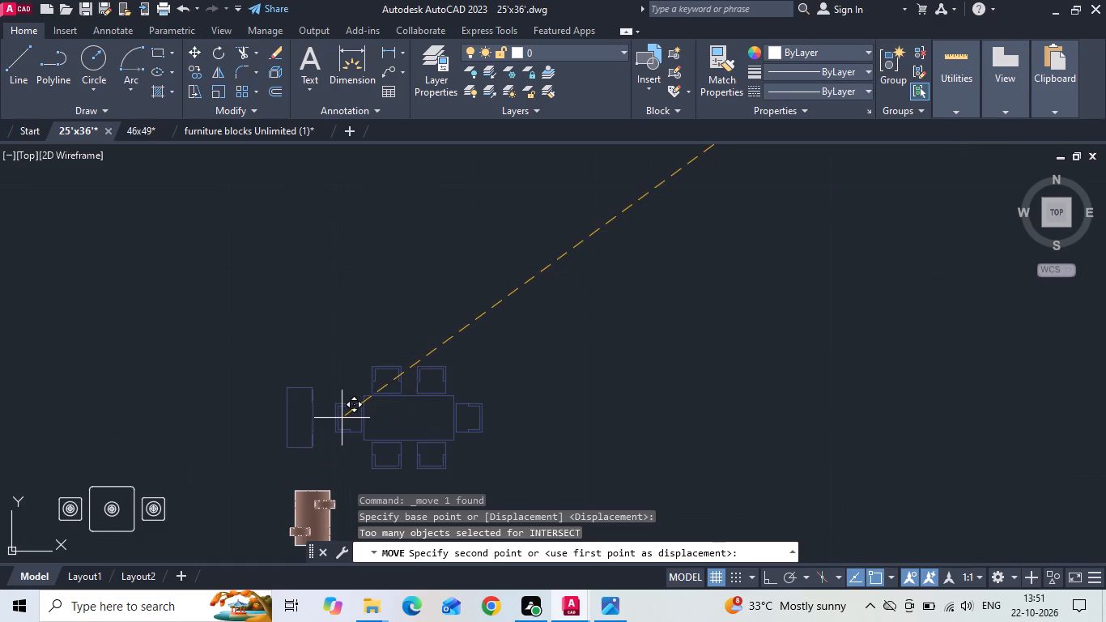
{"action": "left_click", "coordinate": [335, 420]}
{"action": "middle_click_drag", "start_coordinate": [334, 415], "coordinate": [379, 306]}
{"action": "scroll", "coordinate": [386, 292], "scroll_direction": "down", "scroll_amount": 2}
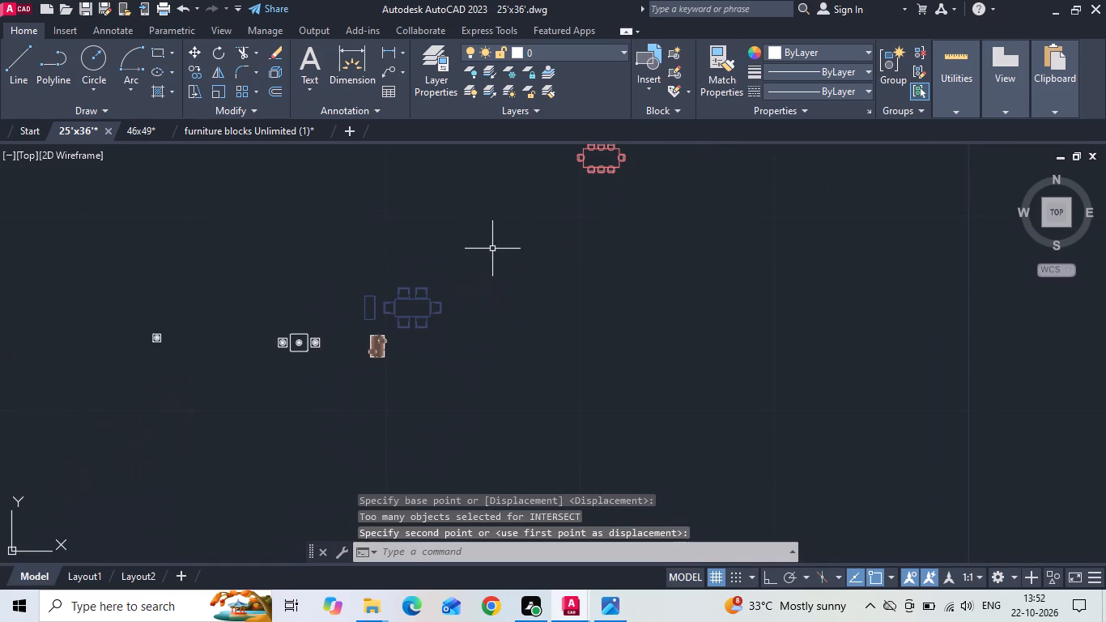
Move the red eight-chair dining table to just above the square coffee table set.
{"action": "left_click", "coordinate": [593, 178]}
{"action": "left_click", "coordinate": [592, 160]}
{"action": "right_click", "coordinate": [589, 160]}
{"action": "left_click", "coordinate": [628, 288]}
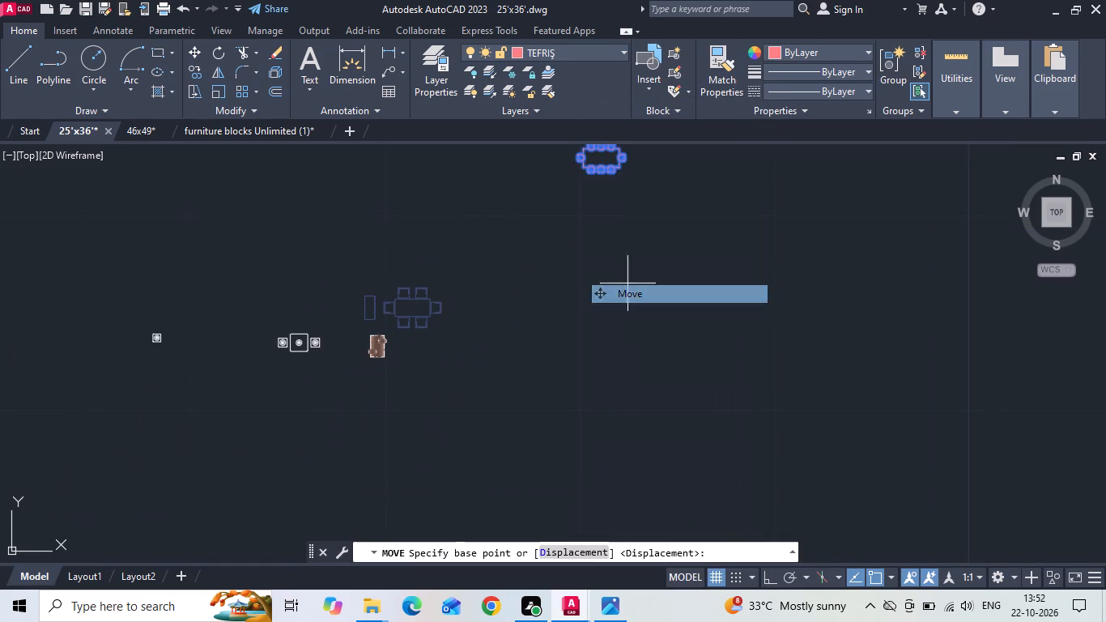
{"action": "left_click_drag", "start_coordinate": [604, 144], "coordinate": [601, 157]}
{"action": "left_click_drag", "start_coordinate": [593, 168], "coordinate": [581, 181]}
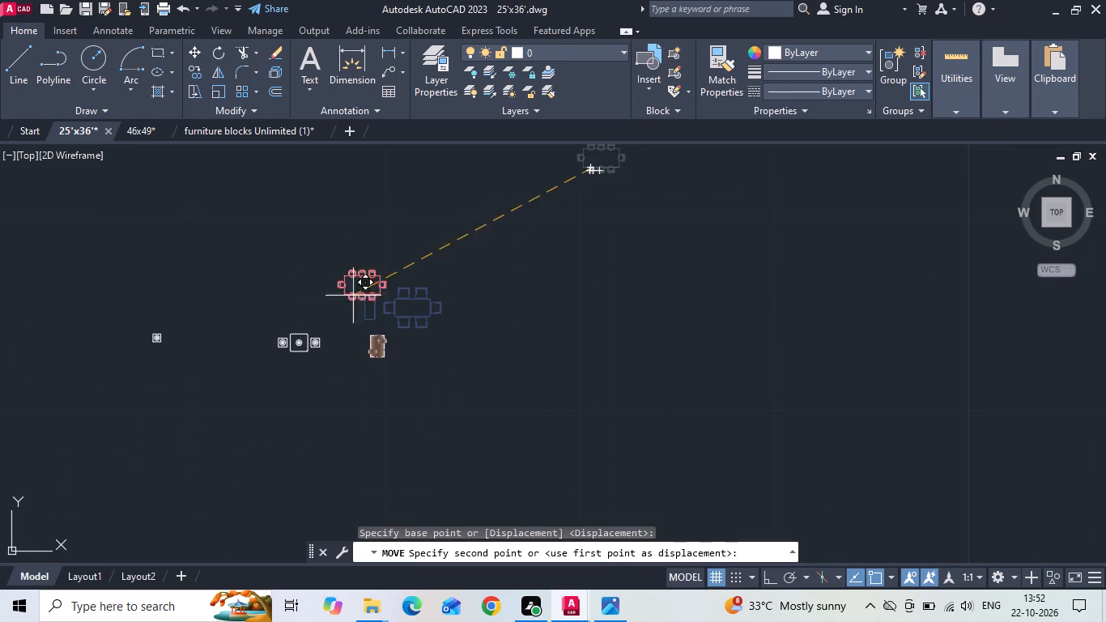
{"action": "left_click", "coordinate": [286, 316]}
Move the single square side table close beside the coffee table set.
{"action": "left_click_drag", "start_coordinate": [193, 332], "coordinate": [103, 374]}
{"action": "left_click", "coordinate": [74, 382]}
{"action": "right_click", "coordinate": [72, 382]}
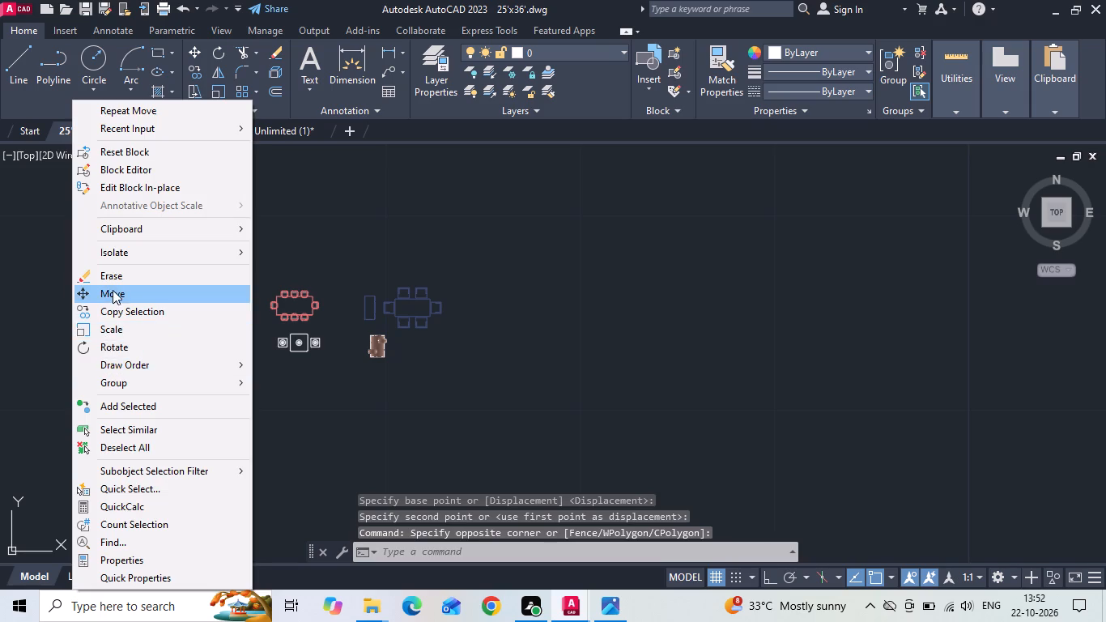
{"action": "left_click", "coordinate": [113, 290]}
{"action": "left_click", "coordinate": [160, 343]}
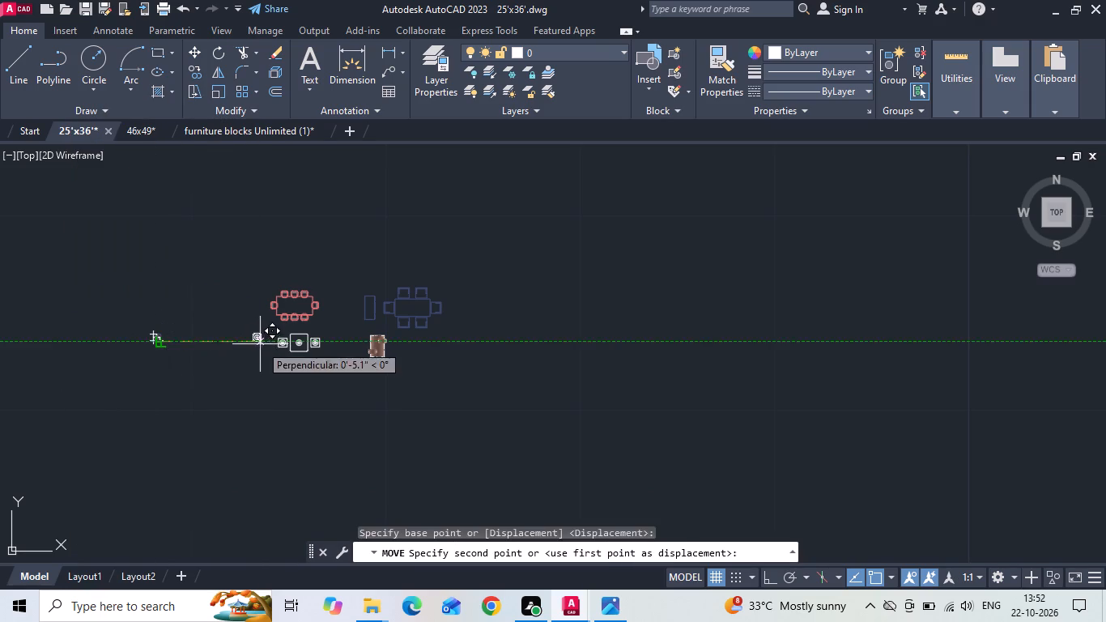
{"action": "left_click", "coordinate": [261, 344]}
Scale all five pasted furniture blocks by a factor of 39.3701.
{"action": "left_click_drag", "start_coordinate": [238, 262], "coordinate": [305, 328]}
{"action": "left_click", "coordinate": [514, 397]}
{"action": "right_click", "coordinate": [295, 313]}
{"action": "left_click", "coordinate": [367, 355]}
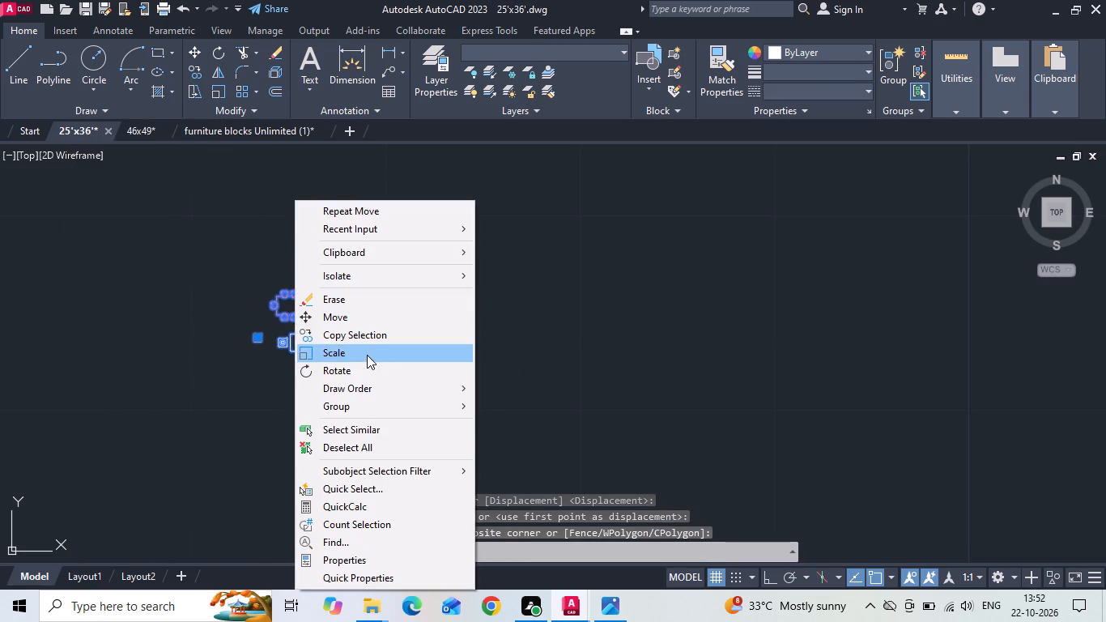
{"action": "left_click_drag", "start_coordinate": [317, 308], "coordinate": [317, 335]}
{"action": "type", "text": "37.30"}
{"action": "type", "text": "\\701"}
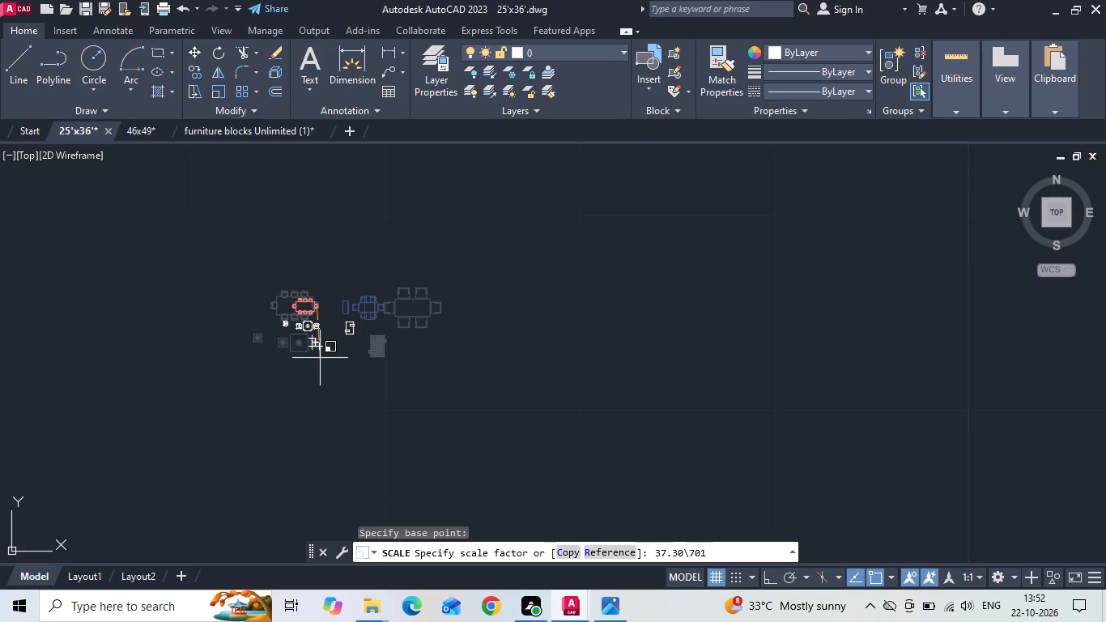
{"action": "key", "text": "BackSpace"}
{"action": "key", "text": "BackSpace"}
{"action": "key", "text": "BackSpace"}
{"action": "key", "text": "BackSpace"}
{"action": "key", "text": "BackSpace"}
{"action": "key", "text": "BackSpace"}
{"action": "key", "text": "BackSpace"}
{"action": "key", "text": "BackSpace"}
{"action": "type", "text": "9.3701"}
{"action": "key", "text": "Return"}
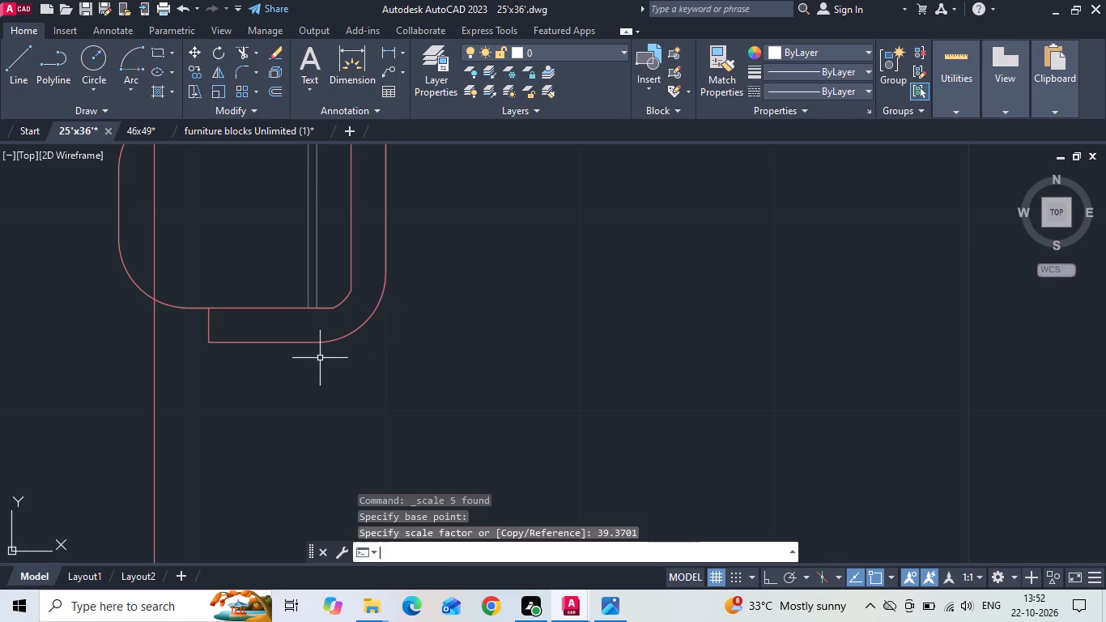
Select the red eight-chair dining table beside the plan.
{"action": "scroll", "coordinate": [591, 279], "scroll_direction": "down", "scroll_amount": 8}
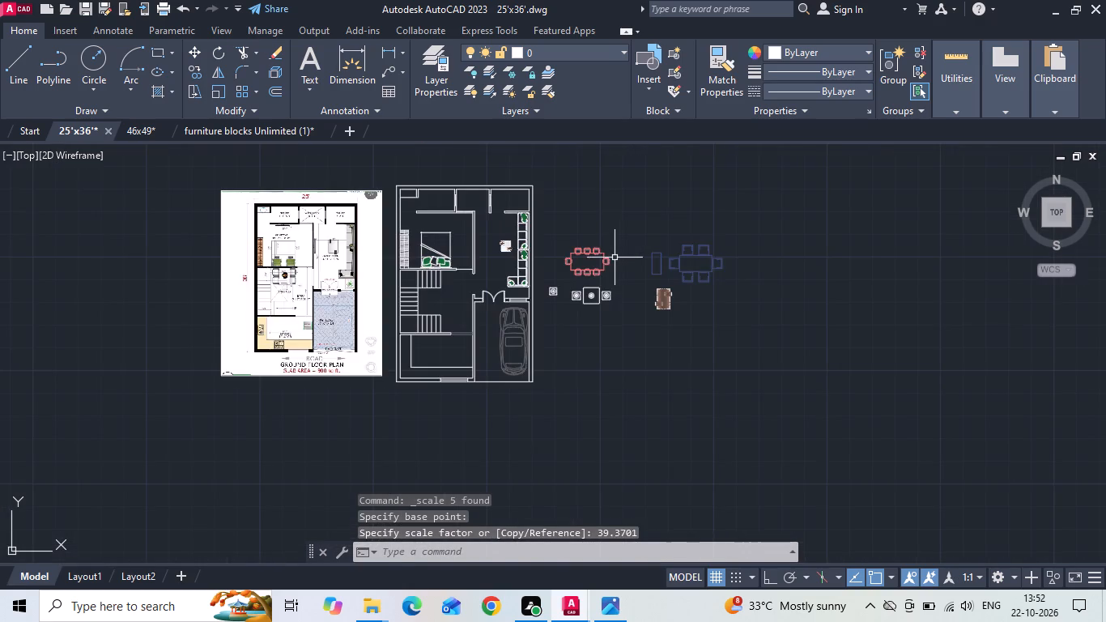
{"action": "scroll", "coordinate": [615, 258], "scroll_direction": "up", "scroll_amount": 1}
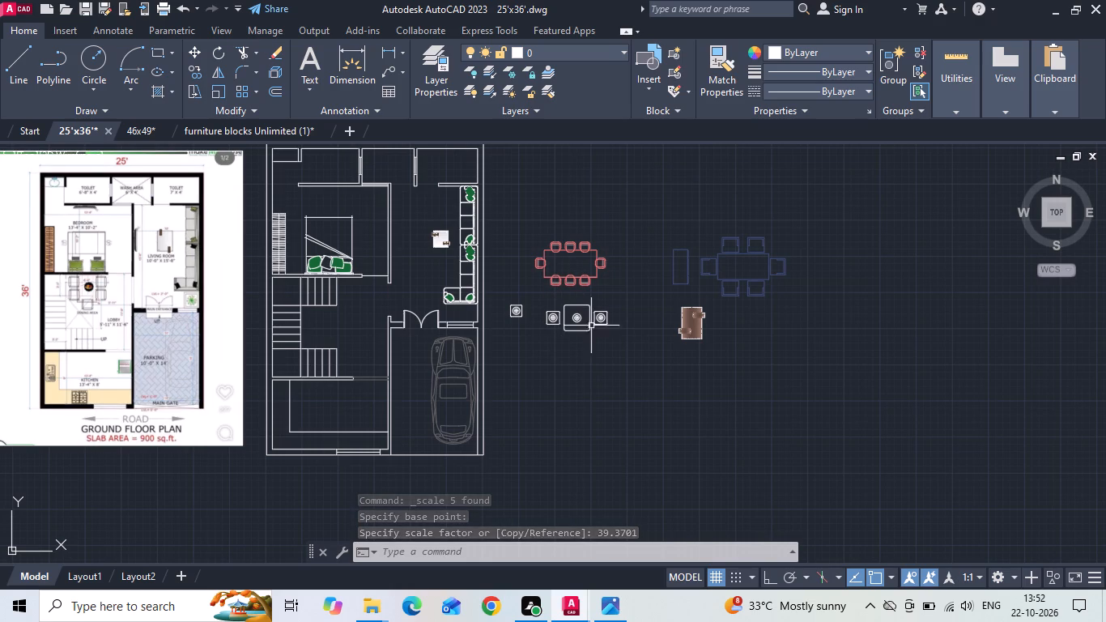
{"action": "scroll", "coordinate": [80, 292], "scroll_direction": "up", "scroll_amount": 3}
{"action": "scroll", "coordinate": [79, 291], "scroll_direction": "down", "scroll_amount": 3}
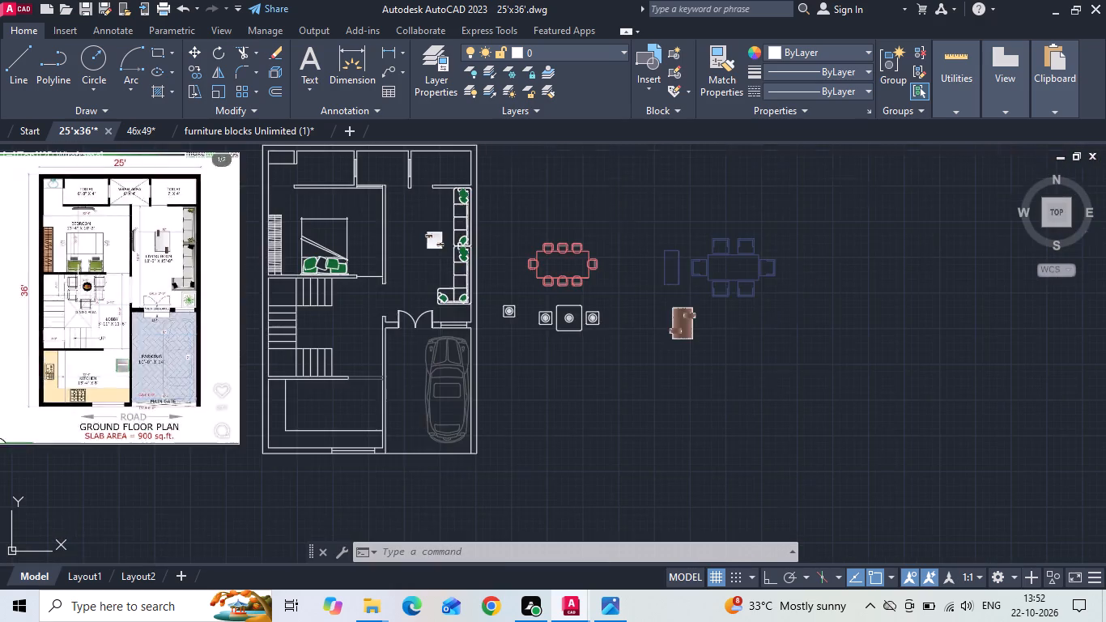
{"action": "scroll", "coordinate": [554, 271], "scroll_direction": "up", "scroll_amount": 3}
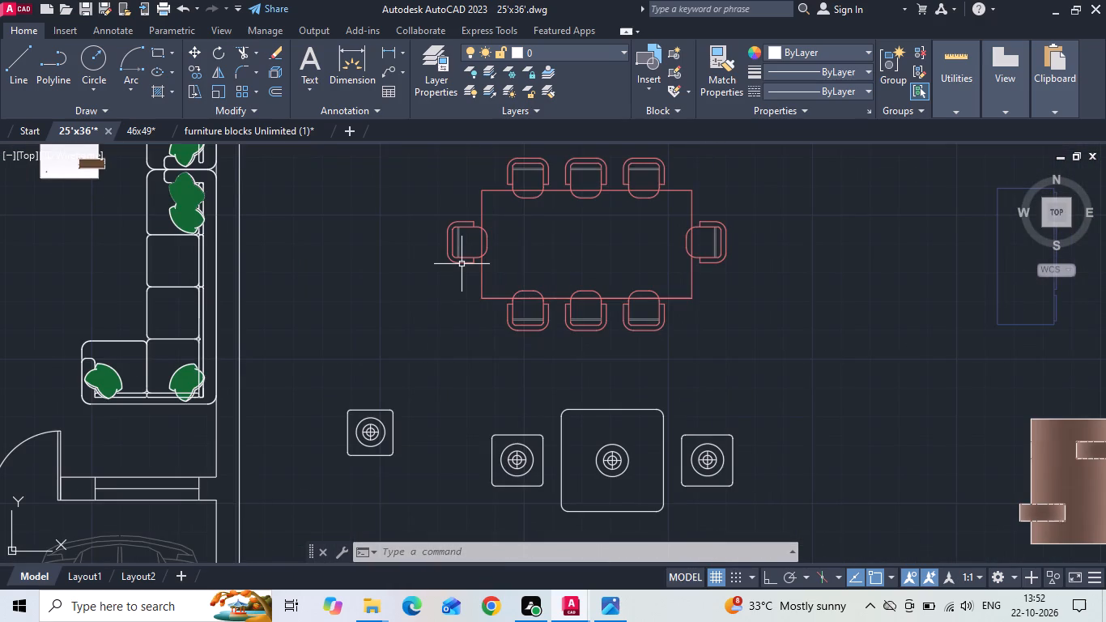
{"action": "scroll", "coordinate": [460, 264], "scroll_direction": "down", "scroll_amount": 1}
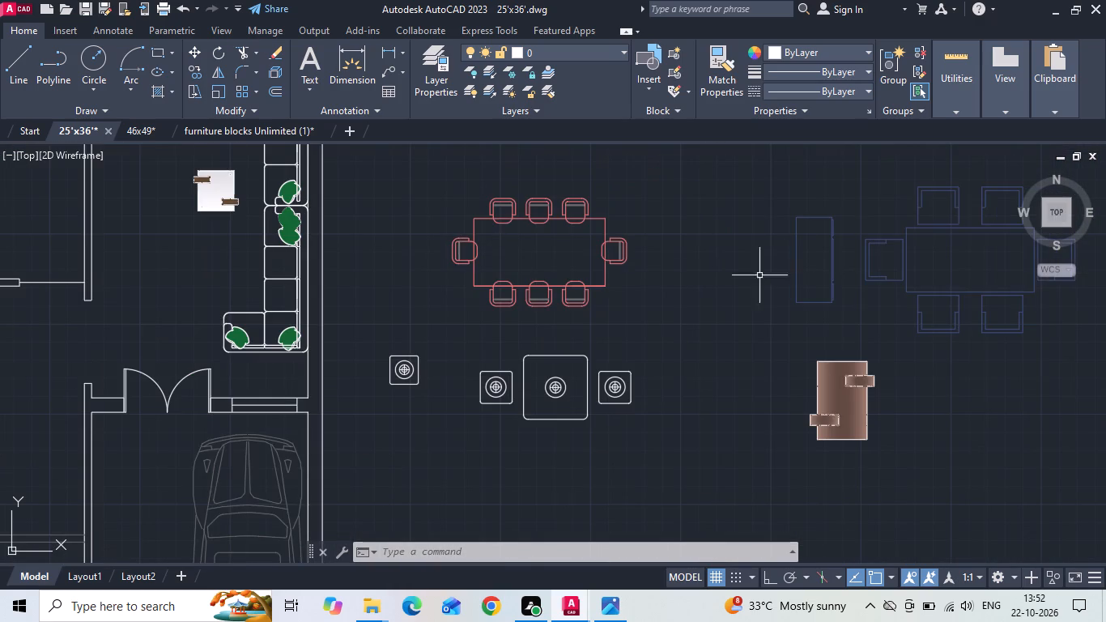
{"action": "left_click", "coordinate": [603, 266]}
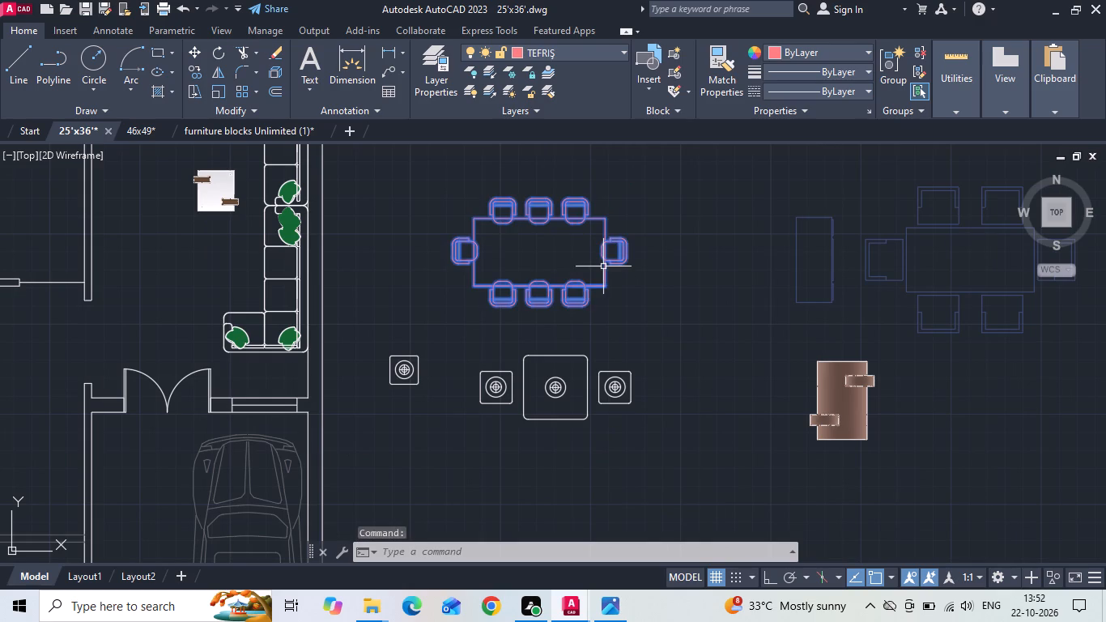
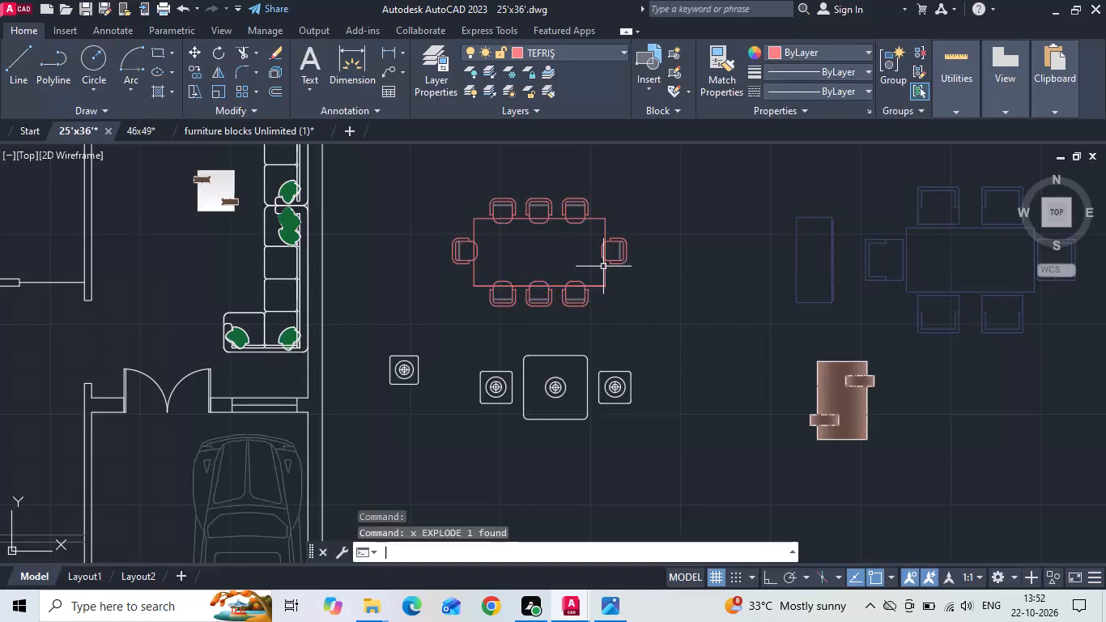
Delete three chairs from the red dining table: the one at its west end and the westernmost on each long side.
{"action": "scroll", "coordinate": [636, 224], "scroll_direction": "down", "scroll_amount": 2}
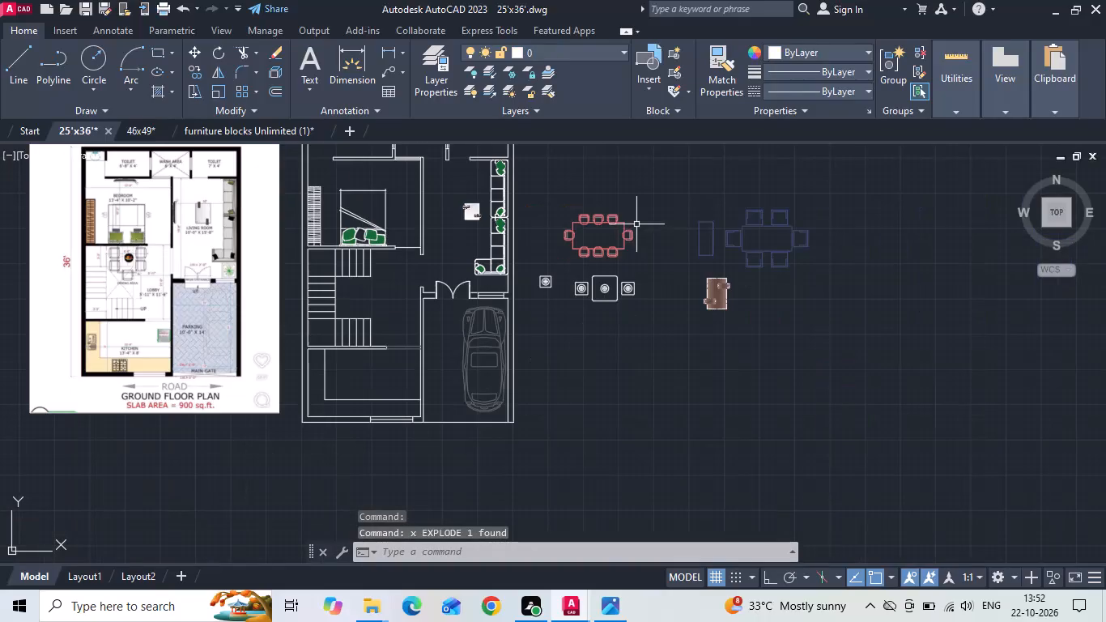
{"action": "scroll", "coordinate": [606, 243], "scroll_direction": "up", "scroll_amount": 2}
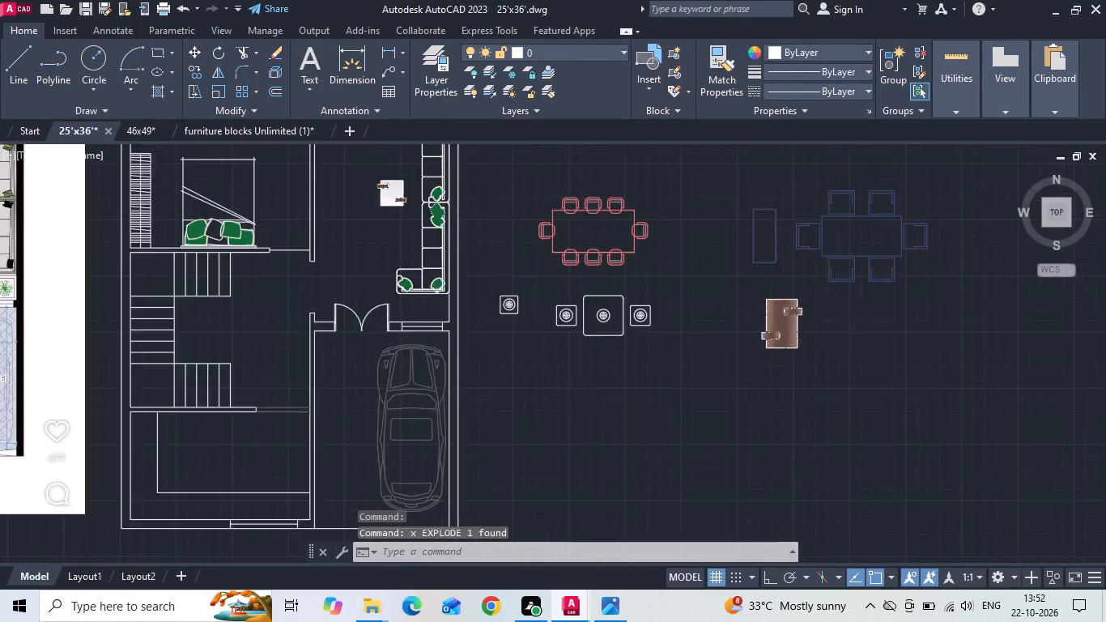
{"action": "scroll", "coordinate": [617, 181], "scroll_direction": "up", "scroll_amount": 2}
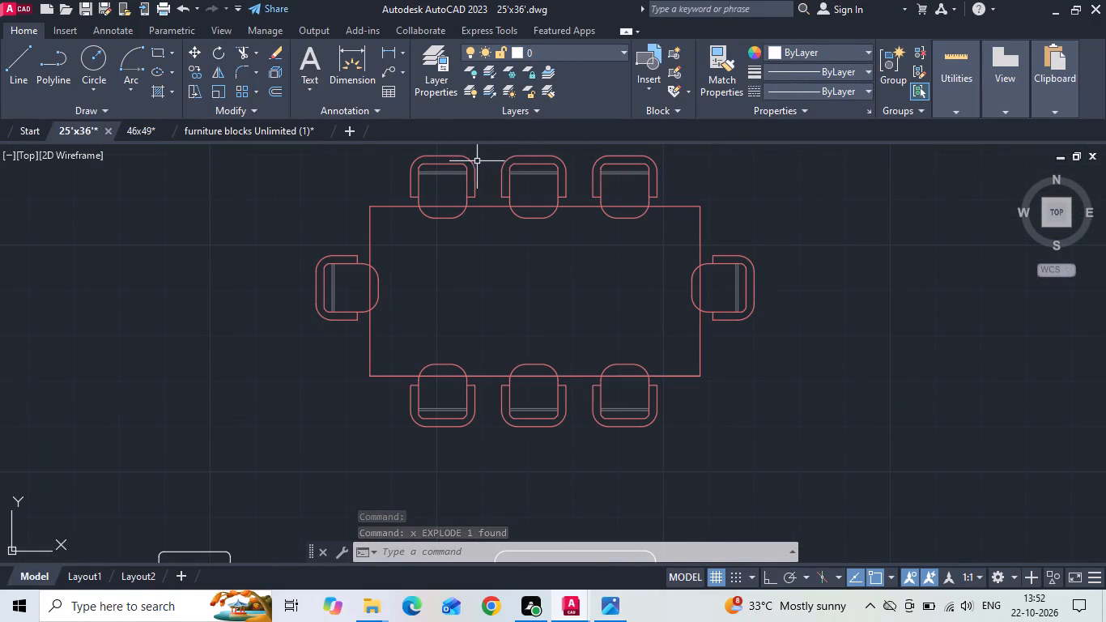
{"action": "left_click", "coordinate": [474, 161]}
{"action": "left_click_drag", "start_coordinate": [402, 151], "coordinate": [406, 175]}
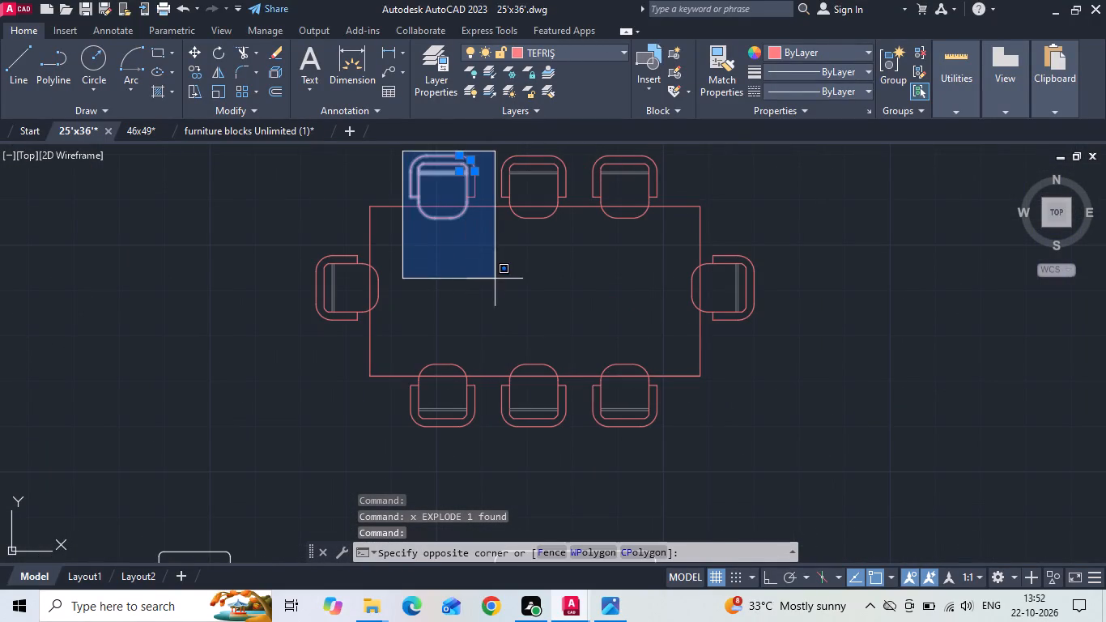
{"action": "left_click", "coordinate": [498, 279]}
{"action": "left_click_drag", "start_coordinate": [237, 230], "coordinate": [254, 257]}
{"action": "left_click", "coordinate": [436, 334]}
{"action": "left_click_drag", "start_coordinate": [400, 342], "coordinate": [409, 372]}
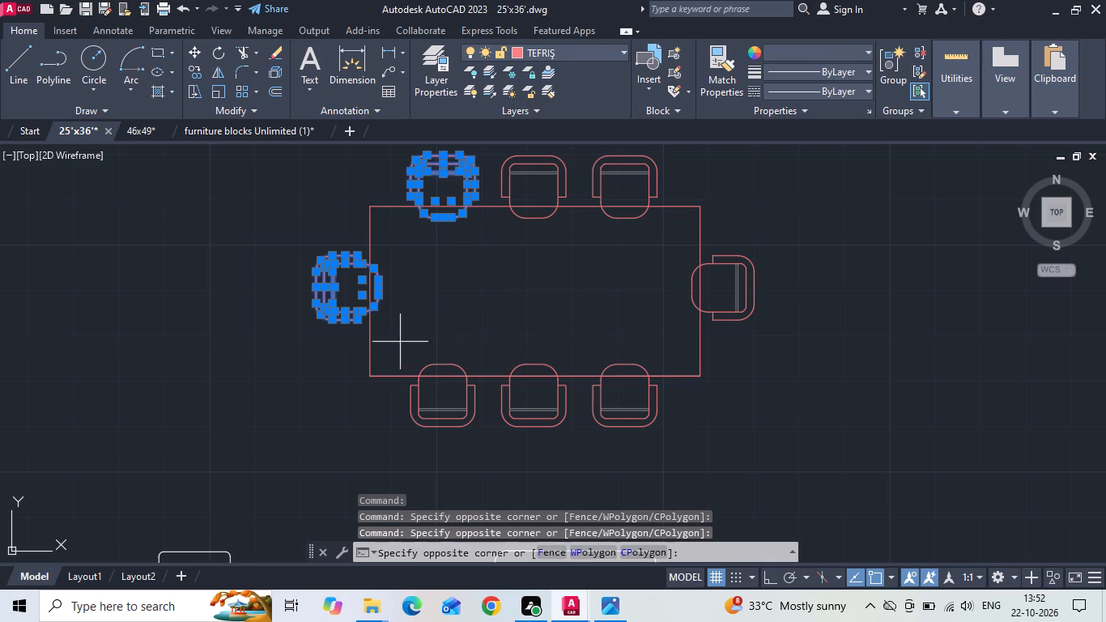
{"action": "left_click_drag", "start_coordinate": [409, 372], "coordinate": [421, 408]}
{"action": "left_click", "coordinate": [496, 466]}
{"action": "key", "text": "Delete"}
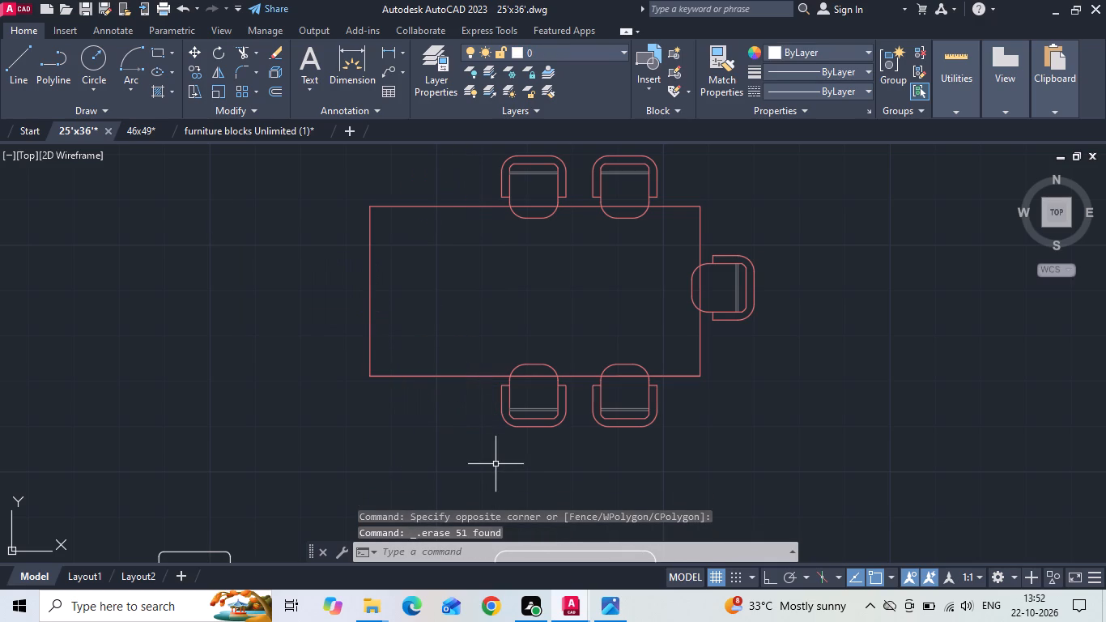
Measure the red dining set's overall width across its opposite chairs with a linear dimension.
{"action": "scroll", "coordinate": [529, 362], "scroll_direction": "down", "scroll_amount": 3}
{"action": "scroll", "coordinate": [619, 249], "scroll_direction": "down", "scroll_amount": 2}
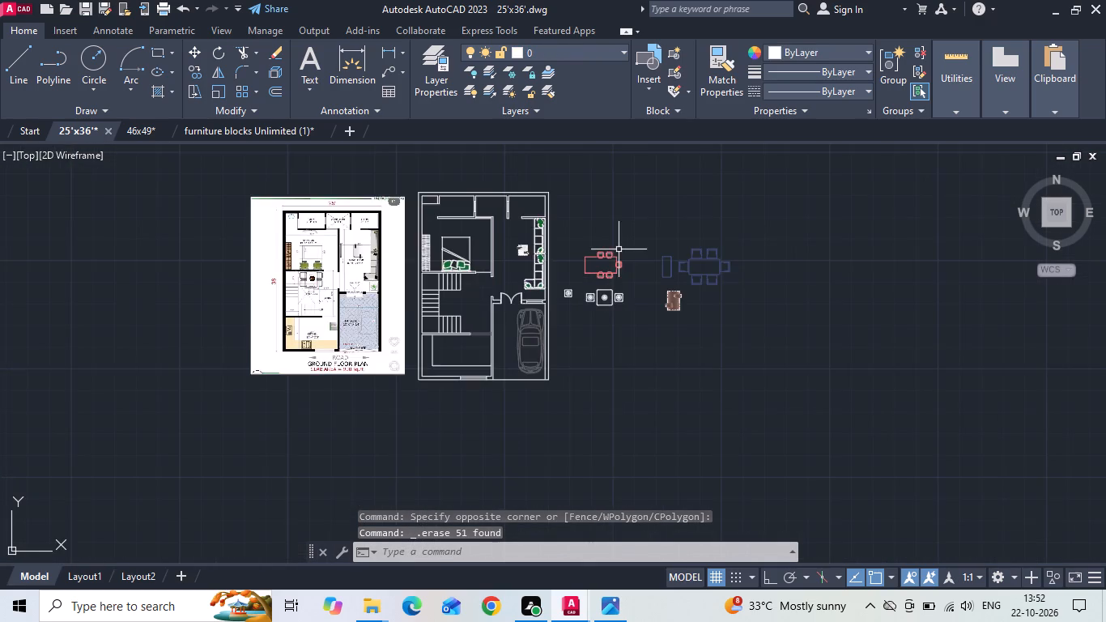
{"action": "scroll", "coordinate": [602, 258], "scroll_direction": "up", "scroll_amount": 1}
{"action": "scroll", "coordinate": [113, 289], "scroll_direction": "up", "scroll_amount": 3}
{"action": "scroll", "coordinate": [113, 289], "scroll_direction": "down", "scroll_amount": 4}
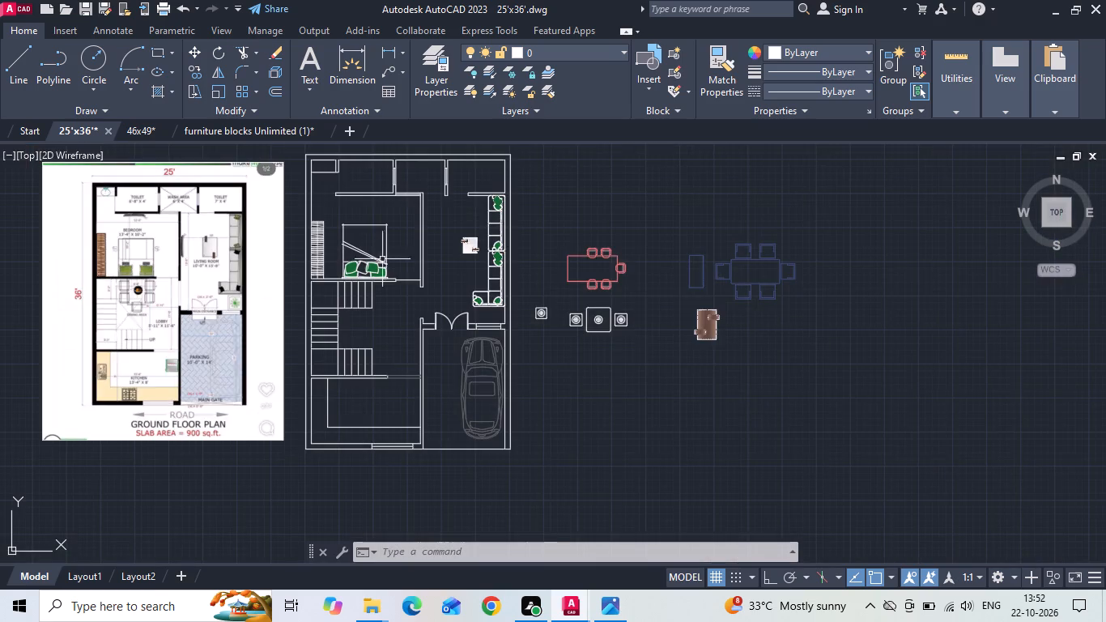
{"action": "scroll", "coordinate": [689, 296], "scroll_direction": "up", "scroll_amount": 1}
{"action": "left_click", "coordinate": [393, 50]}
{"action": "scroll", "coordinate": [500, 191], "scroll_direction": "up", "scroll_amount": 1}
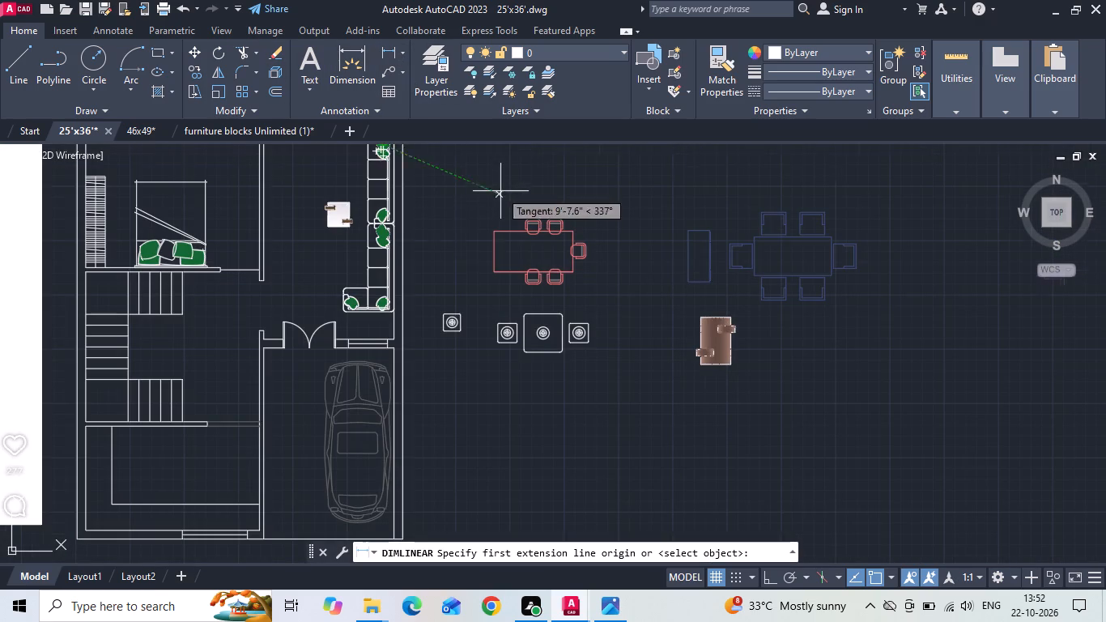
{"action": "scroll", "coordinate": [500, 191], "scroll_direction": "up", "scroll_amount": 1}
{"action": "scroll", "coordinate": [623, 263], "scroll_direction": "up", "scroll_amount": 2}
{"action": "left_click", "coordinate": [641, 261]}
{"action": "scroll", "coordinate": [637, 247], "scroll_direction": "down", "scroll_amount": 2}
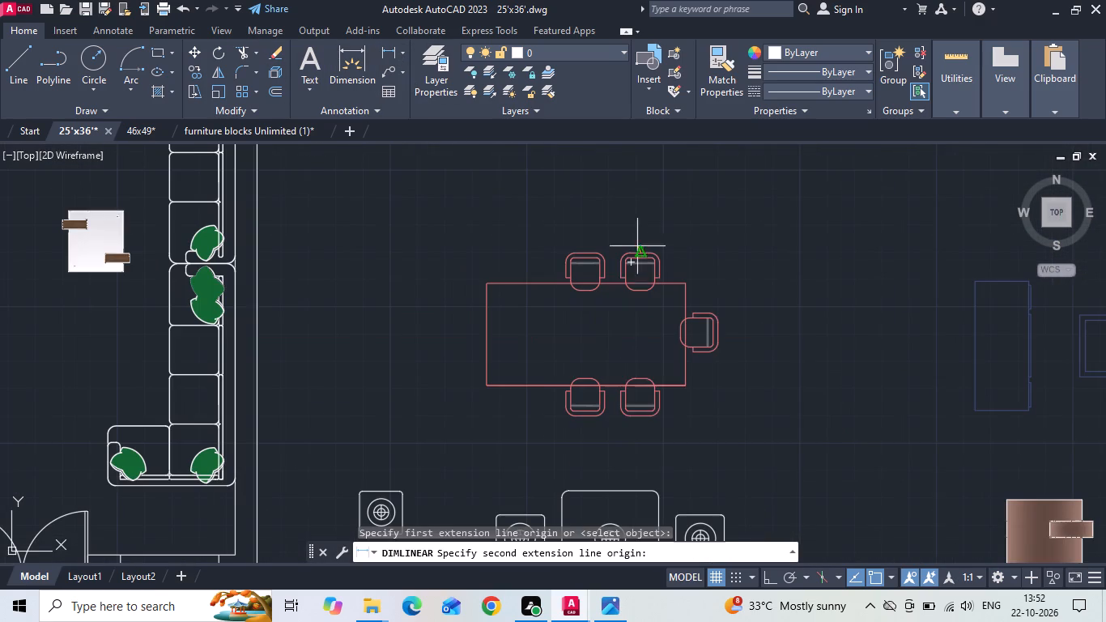
{"action": "left_click", "coordinate": [642, 417]}
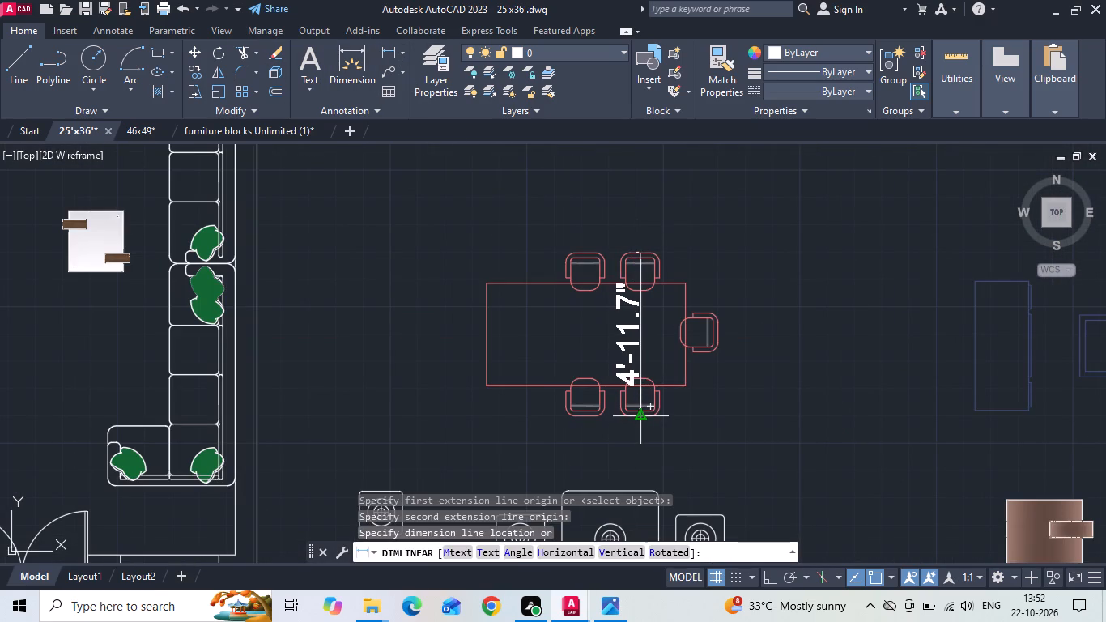
{"action": "key", "text": "Escape"}
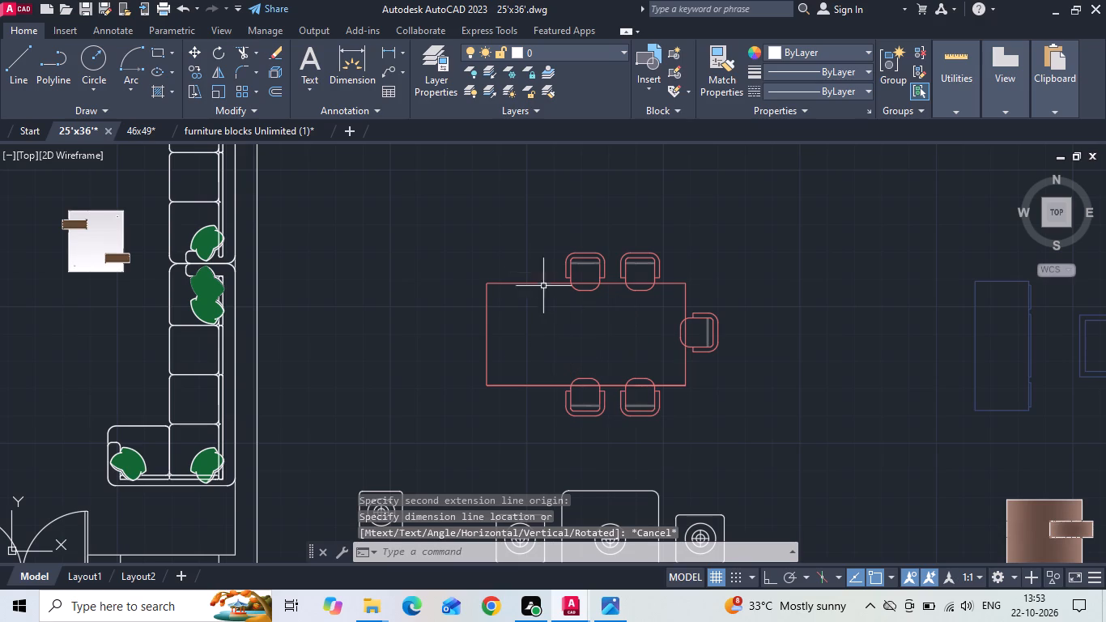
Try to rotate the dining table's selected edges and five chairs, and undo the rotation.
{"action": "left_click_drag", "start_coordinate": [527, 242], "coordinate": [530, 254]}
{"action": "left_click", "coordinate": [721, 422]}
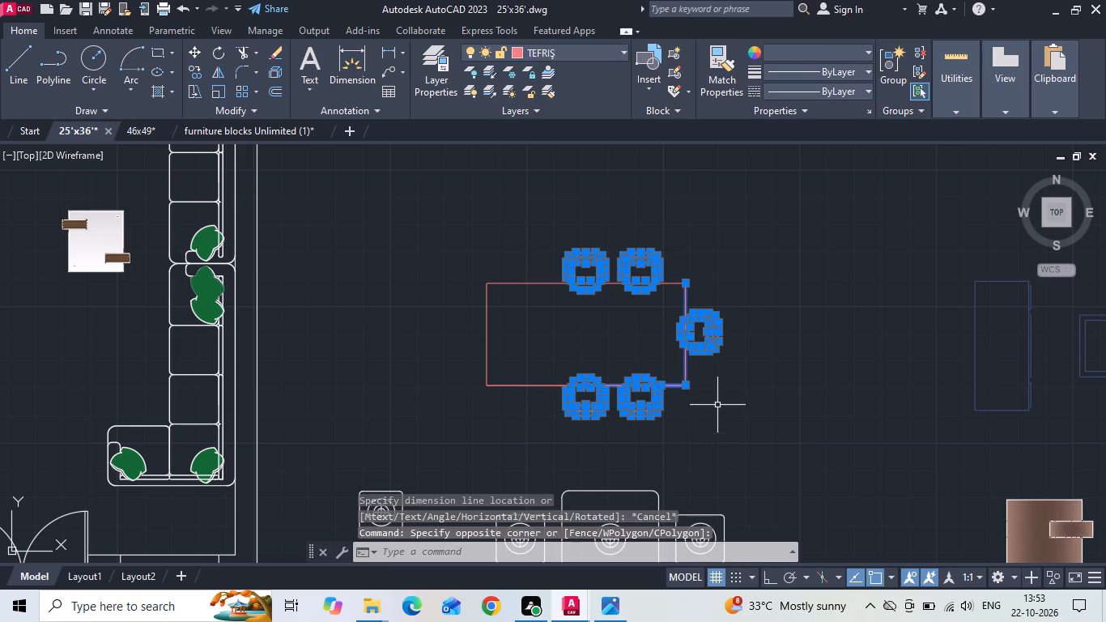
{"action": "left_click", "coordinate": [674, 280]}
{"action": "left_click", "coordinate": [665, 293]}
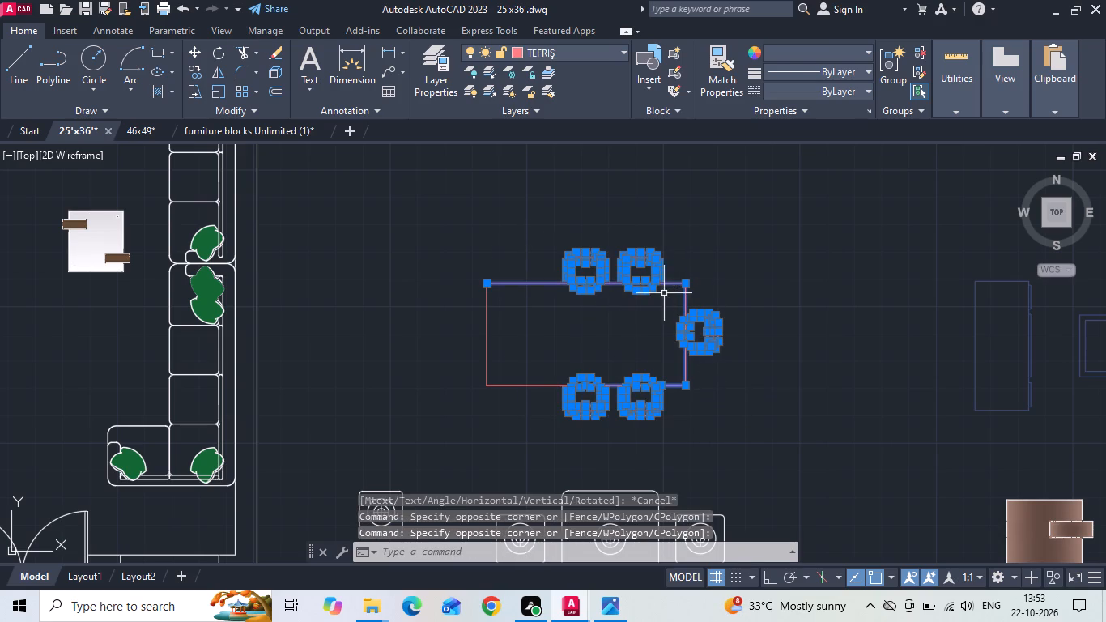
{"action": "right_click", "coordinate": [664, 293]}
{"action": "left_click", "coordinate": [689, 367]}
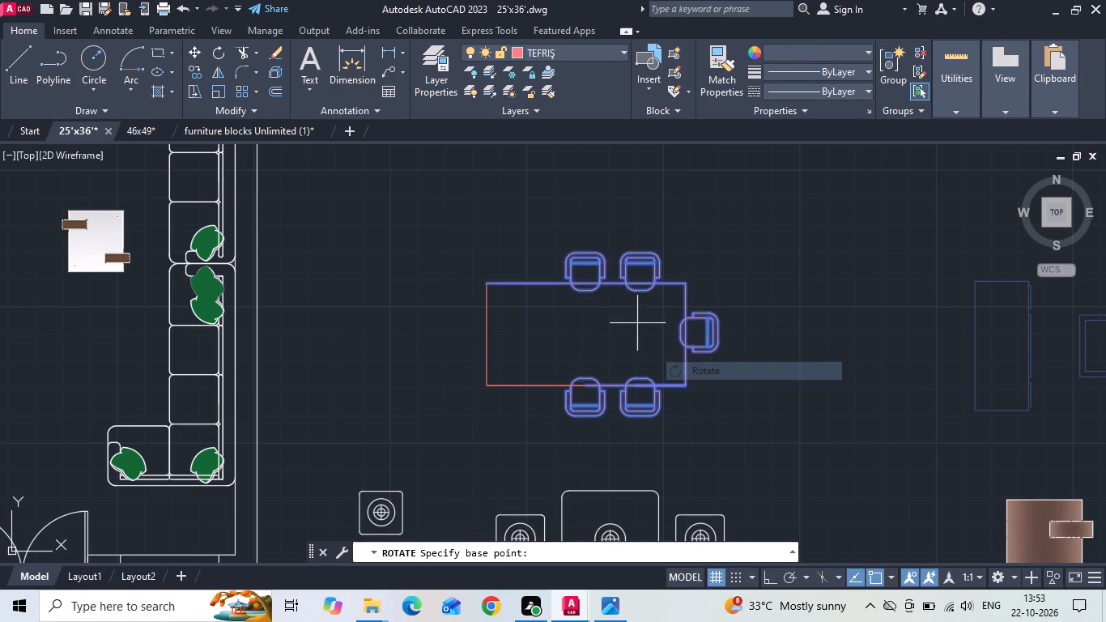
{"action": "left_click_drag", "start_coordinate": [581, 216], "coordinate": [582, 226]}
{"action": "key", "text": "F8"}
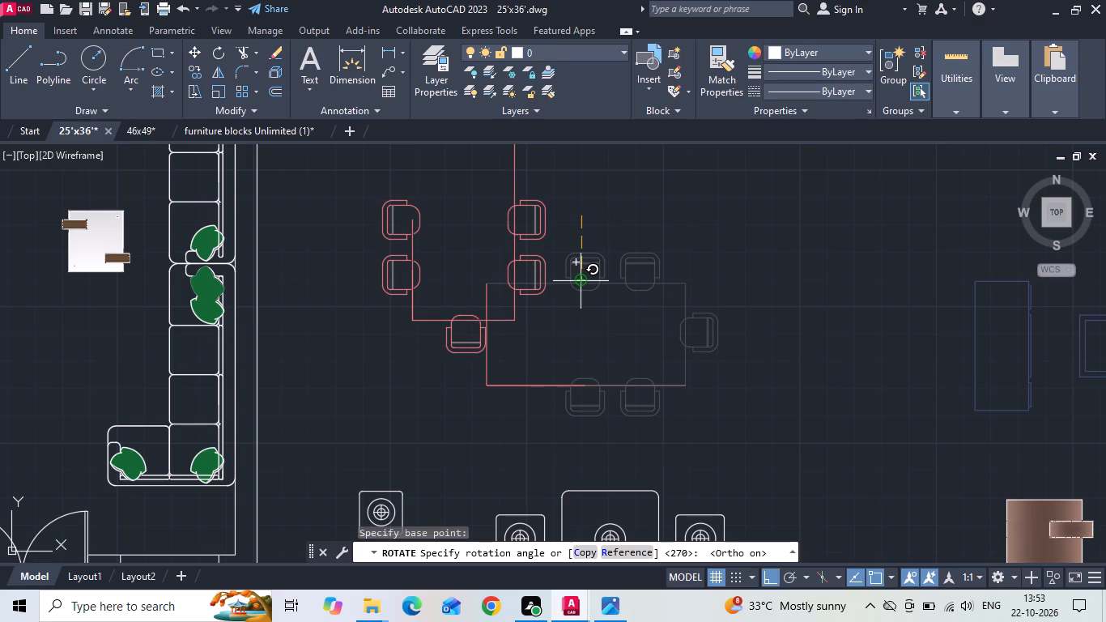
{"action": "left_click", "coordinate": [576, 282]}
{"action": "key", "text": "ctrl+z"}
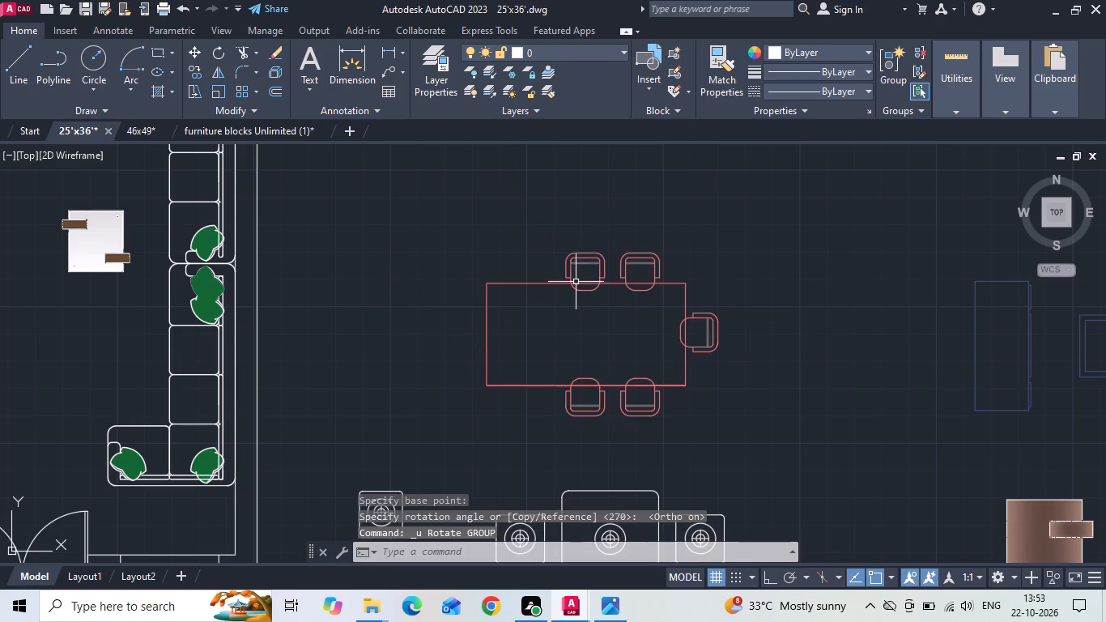
Rotate the table's long edges and five chairs a quarter turn clockwise so the end chair sits at the bottom.
{"action": "left_click_drag", "start_coordinate": [560, 278], "coordinate": [555, 310]}
{"action": "left_click", "coordinate": [532, 423]}
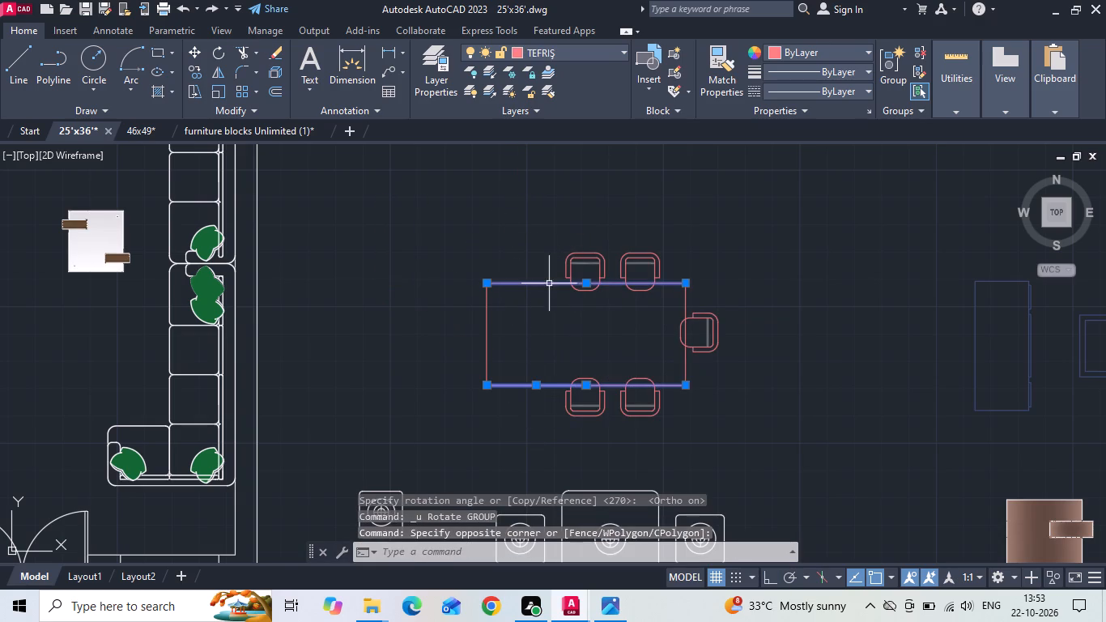
{"action": "left_click_drag", "start_coordinate": [548, 229], "coordinate": [576, 321]}
{"action": "left_click", "coordinate": [739, 432]}
{"action": "right_click", "coordinate": [595, 317]}
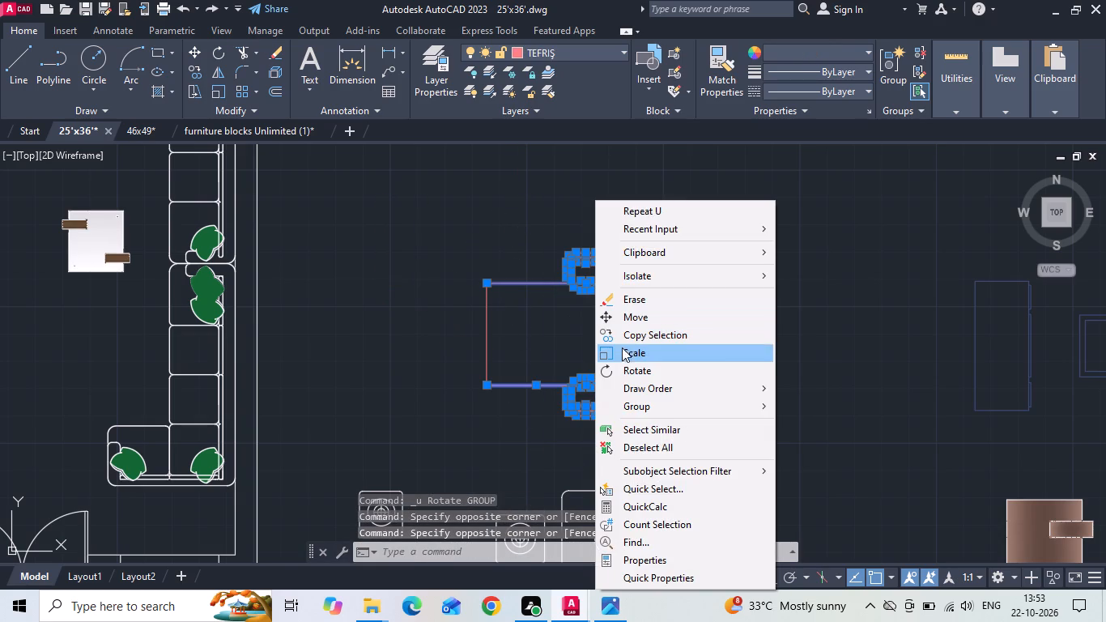
{"action": "left_click", "coordinate": [623, 365]}
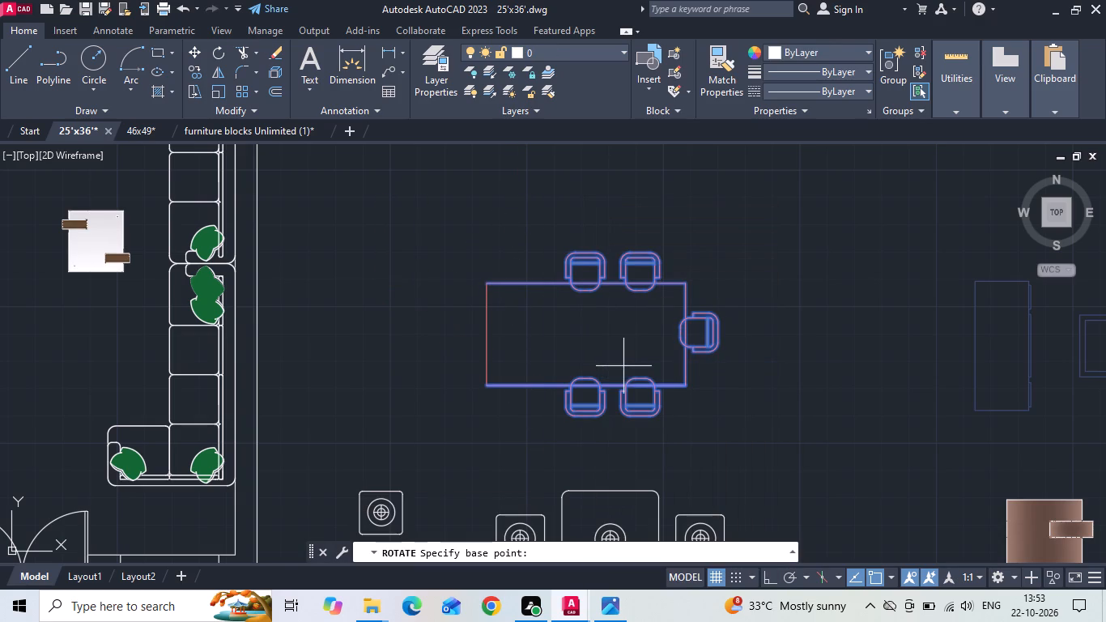
{"action": "key", "text": "F8"}
{"action": "left_click", "coordinate": [542, 274]}
{"action": "left_click", "coordinate": [533, 322]}
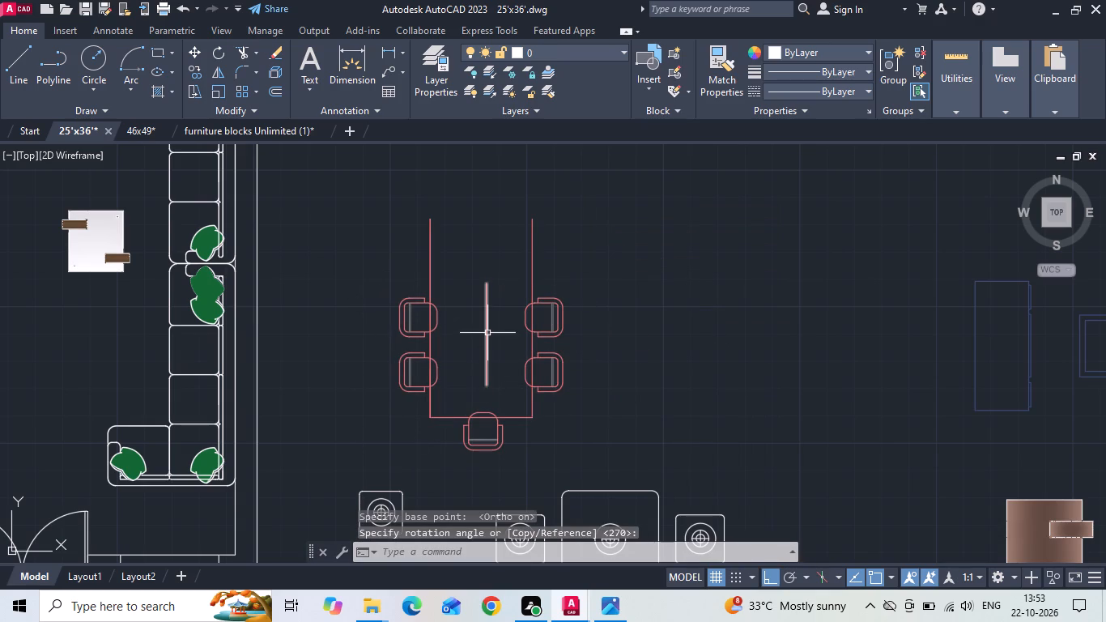
Delete the leftover short table edge standing between the rotated chairs.
{"action": "left_click", "coordinate": [487, 329]}
{"action": "key", "text": "Delete"}
Move the rotated five-chair dining set into the plan's dining area, just below the bedroom wall over the upper stair flight.
{"action": "left_click", "coordinate": [383, 274]}
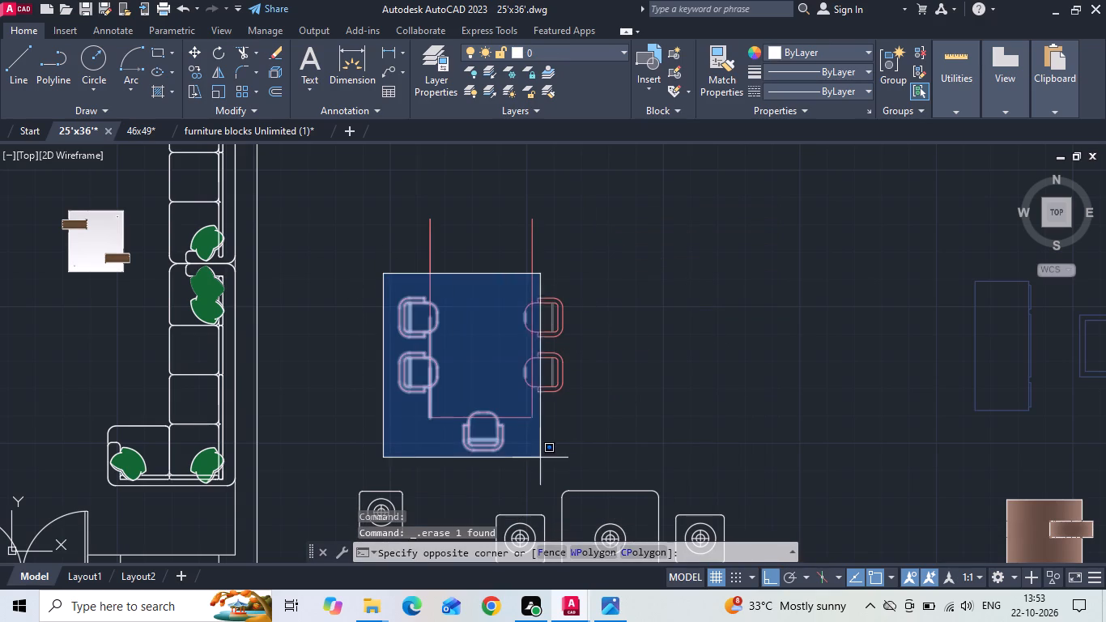
{"action": "left_click", "coordinate": [581, 454]}
{"action": "left_click_drag", "start_coordinate": [547, 285], "coordinate": [534, 279]}
{"action": "left_click", "coordinate": [504, 259]}
{"action": "right_click", "coordinate": [504, 259]}
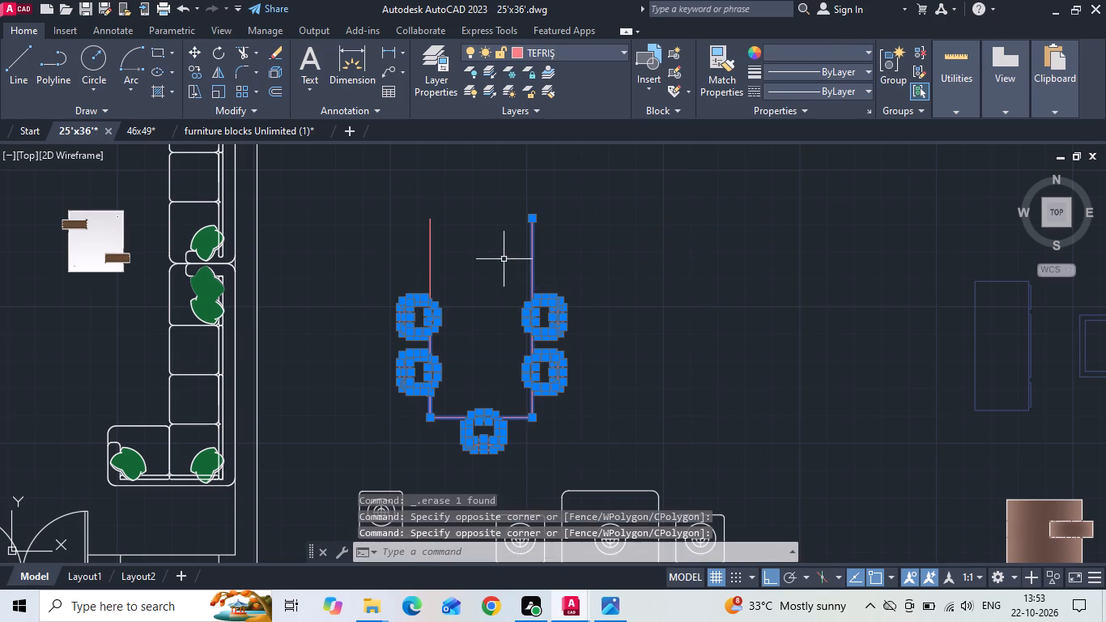
{"action": "left_click", "coordinate": [529, 314]}
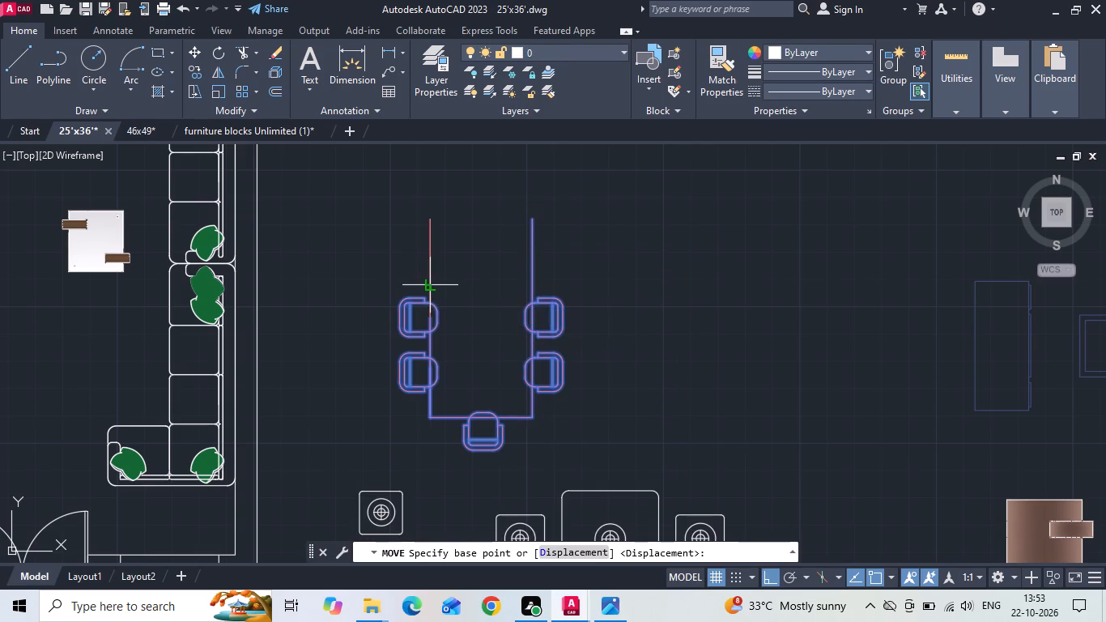
{"action": "left_click", "coordinate": [432, 283]}
{"action": "scroll", "coordinate": [674, 266], "scroll_direction": "down", "scroll_amount": 4}
{"action": "scroll", "coordinate": [508, 291], "scroll_direction": "up", "scroll_amount": 3}
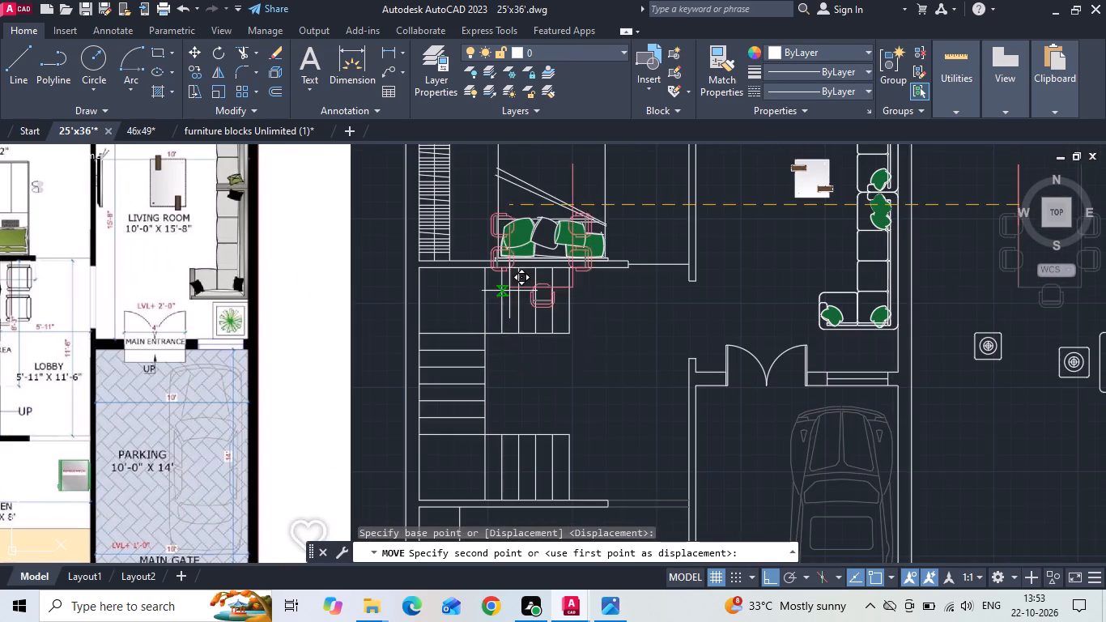
{"action": "scroll", "coordinate": [583, 279], "scroll_direction": "down", "scroll_amount": 1}
{"action": "scroll", "coordinate": [581, 281], "scroll_direction": "up", "scroll_amount": 2}
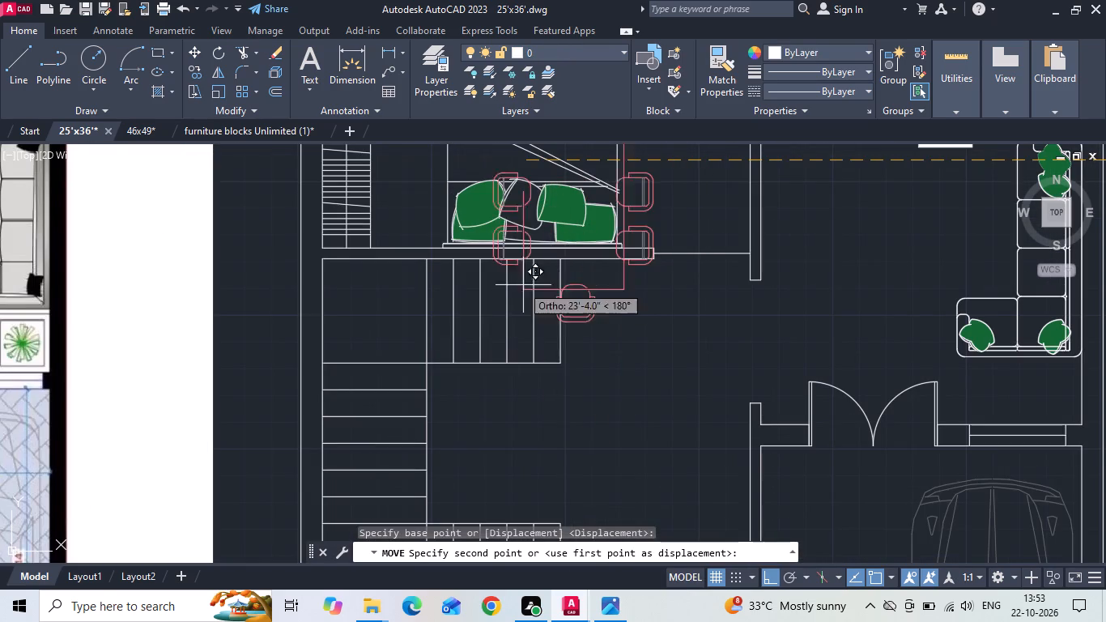
{"action": "left_click", "coordinate": [472, 258]}
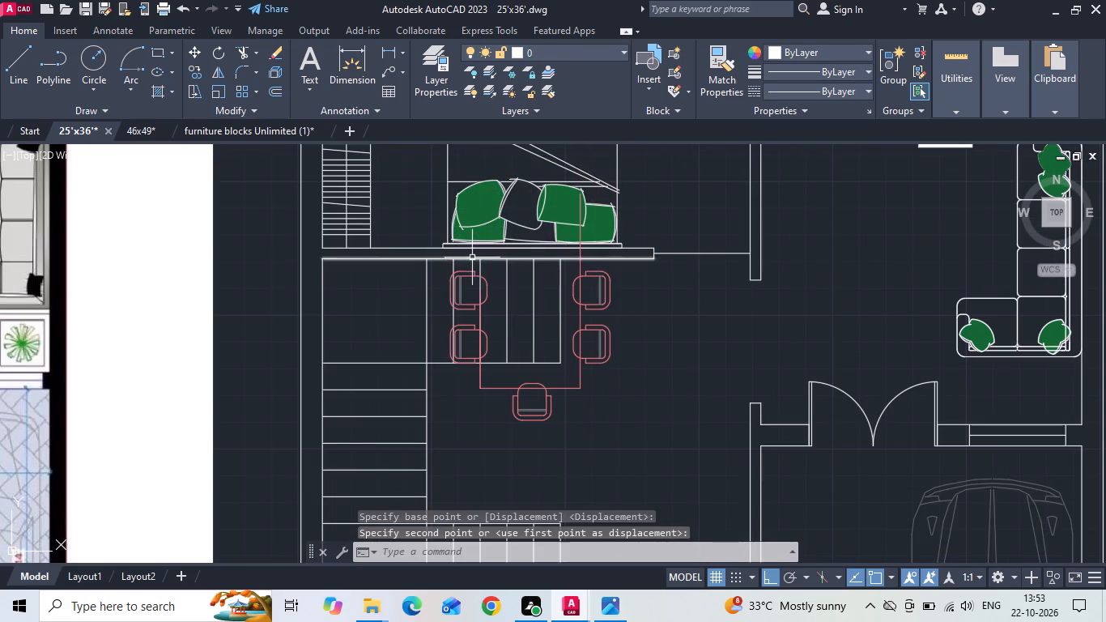
Stretch the dining table's west edge up to the lower face of the bedroom wall.
{"action": "scroll", "coordinate": [703, 270], "scroll_direction": "down", "scroll_amount": 2}
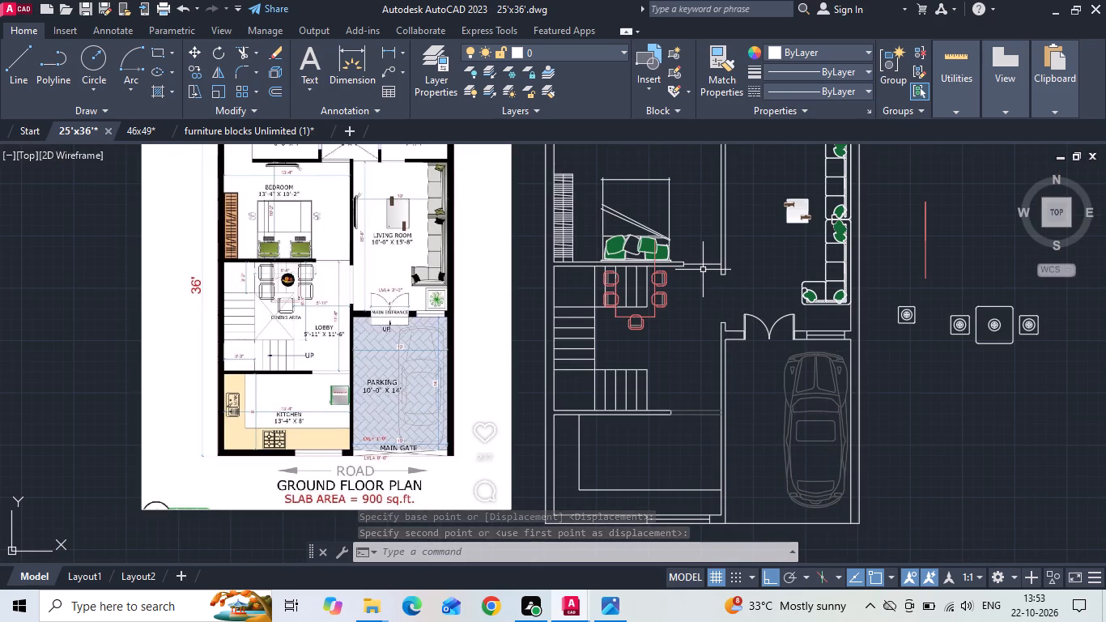
{"action": "scroll", "coordinate": [664, 271], "scroll_direction": "up", "scroll_amount": 1}
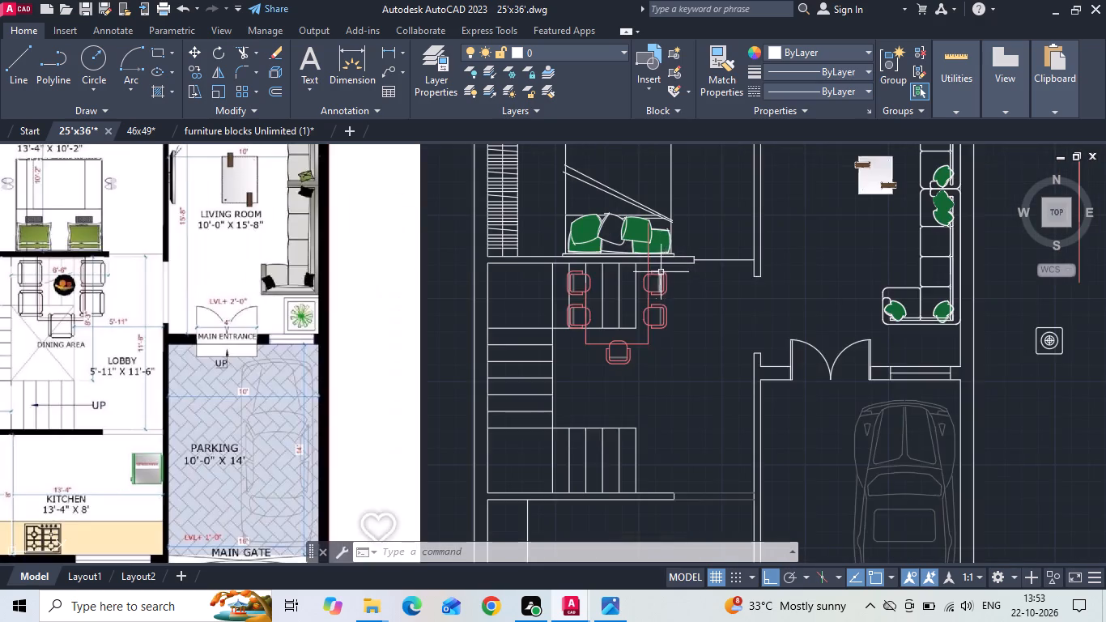
{"action": "scroll", "coordinate": [653, 270], "scroll_direction": "up", "scroll_amount": 2}
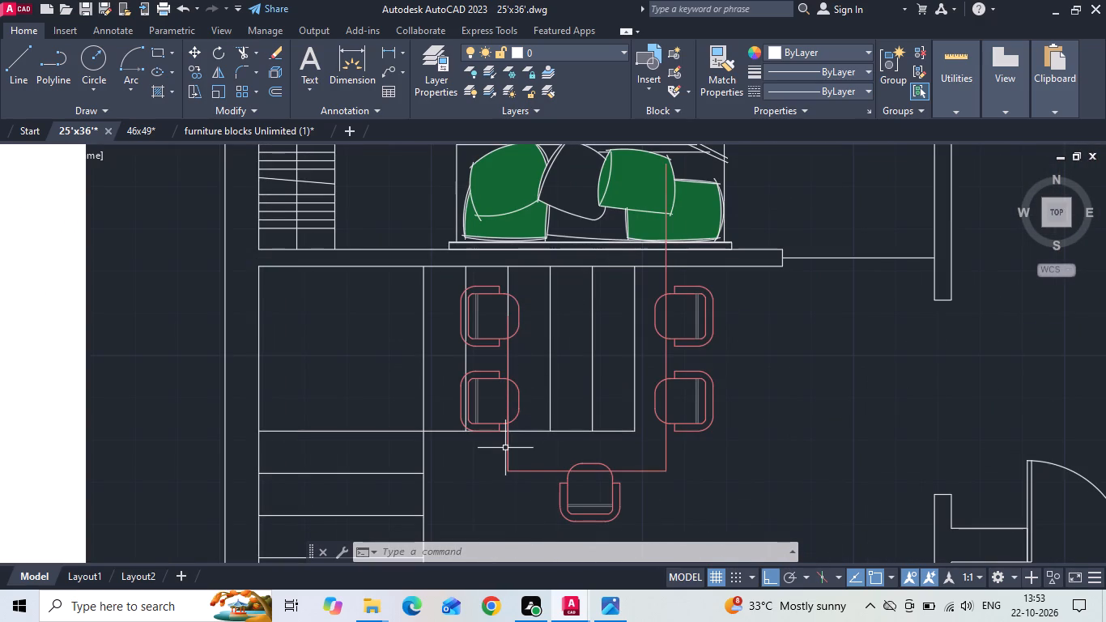
{"action": "left_click", "coordinate": [509, 448]}
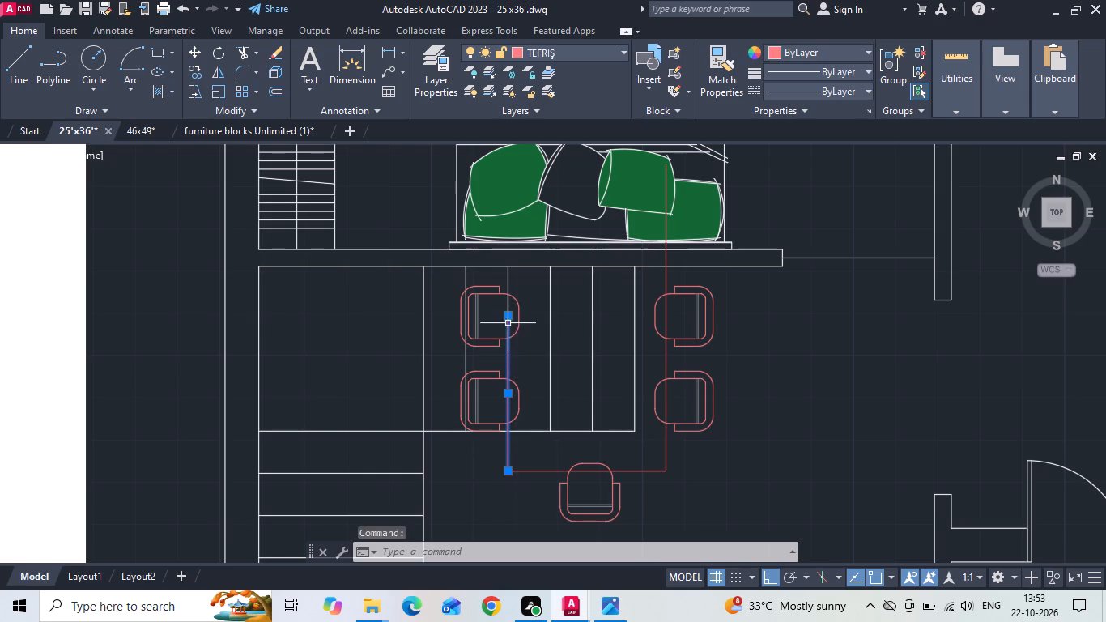
{"action": "left_click", "coordinate": [508, 313]}
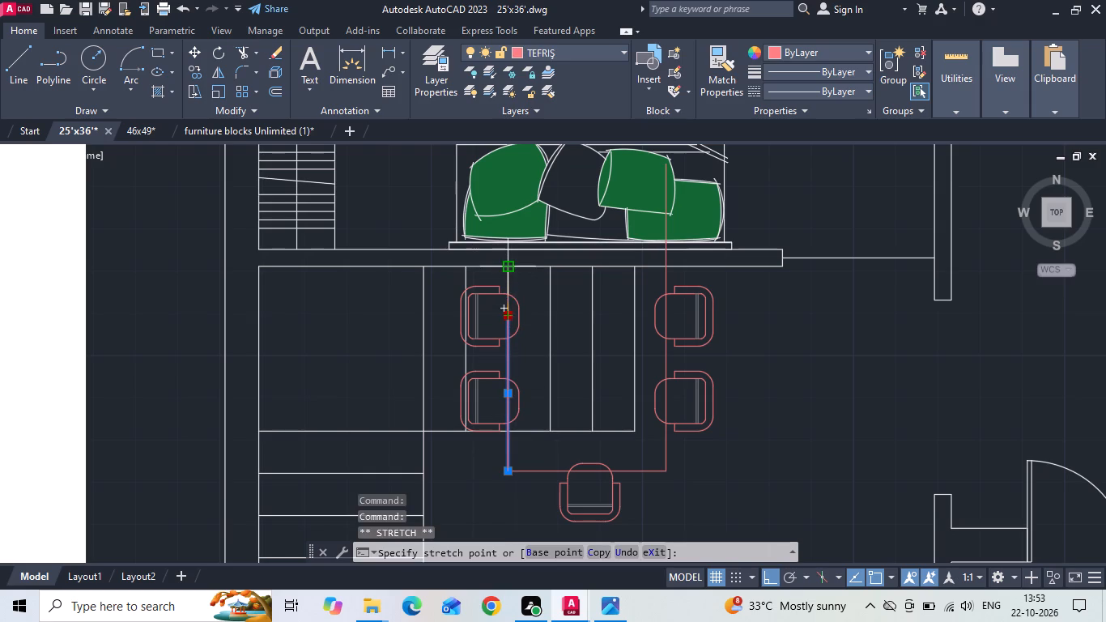
{"action": "left_click", "coordinate": [508, 268]}
{"action": "key", "text": "Escape"}
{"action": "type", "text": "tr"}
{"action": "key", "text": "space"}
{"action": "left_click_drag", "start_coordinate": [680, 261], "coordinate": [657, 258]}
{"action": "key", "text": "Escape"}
Trim the part of the dining table's east edge that crosses the bedroom wall thickness.
{"action": "key", "text": "t"}
{"action": "key", "text": "r"}
{"action": "key", "text": "space"}
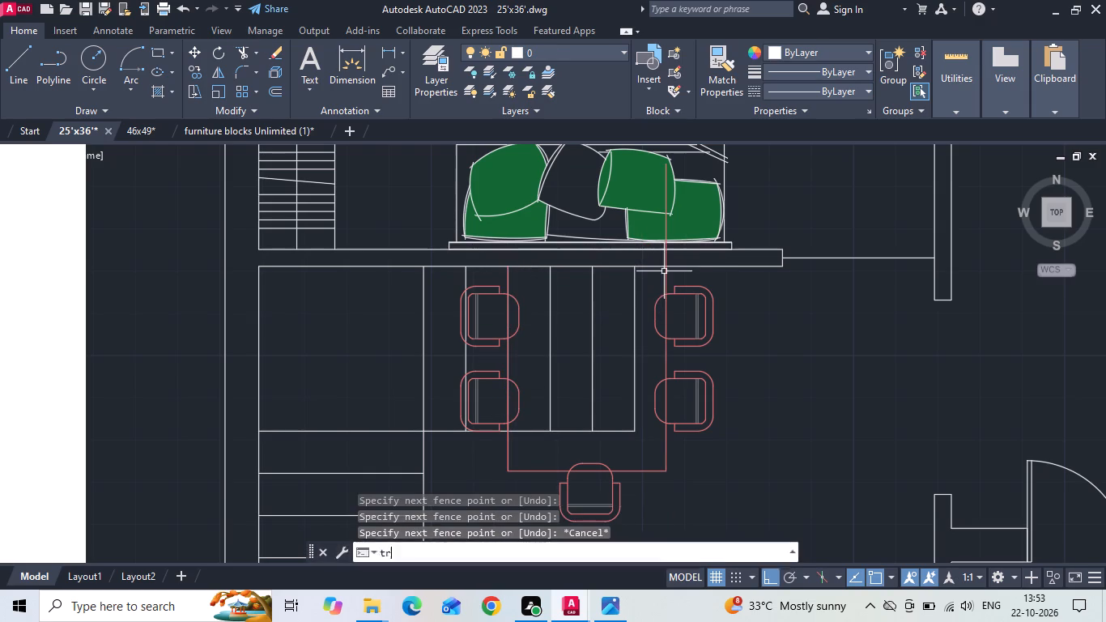
{"action": "left_click", "coordinate": [662, 255]}
{"action": "left_click", "coordinate": [686, 256]}
{"action": "key", "text": "Escape"}
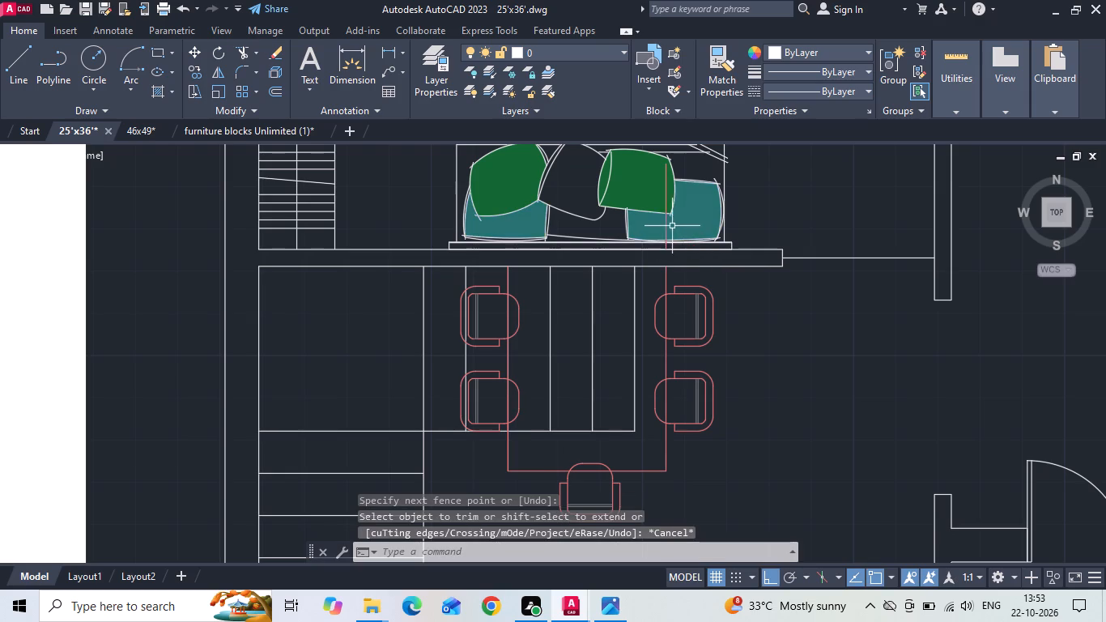
{"action": "left_click", "coordinate": [664, 225]}
{"action": "key", "text": "Escape"}
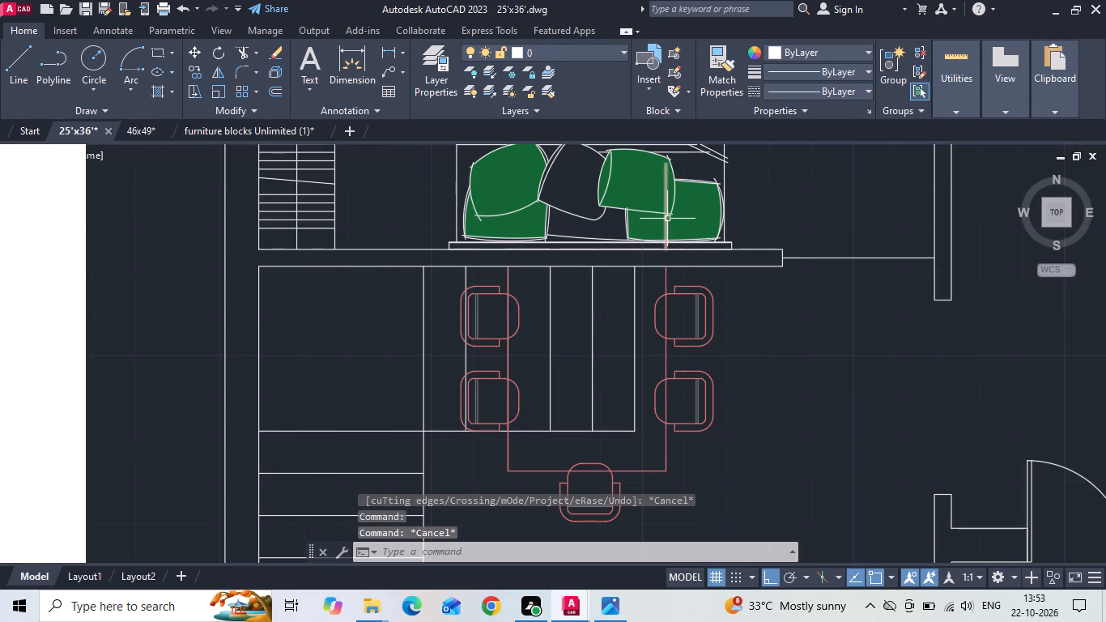
Delete the leftover piece of the dining table's east edge that lies over the bed above the bedroom wall.
{"action": "left_click", "coordinate": [667, 219]}
{"action": "key", "text": "Delete"}
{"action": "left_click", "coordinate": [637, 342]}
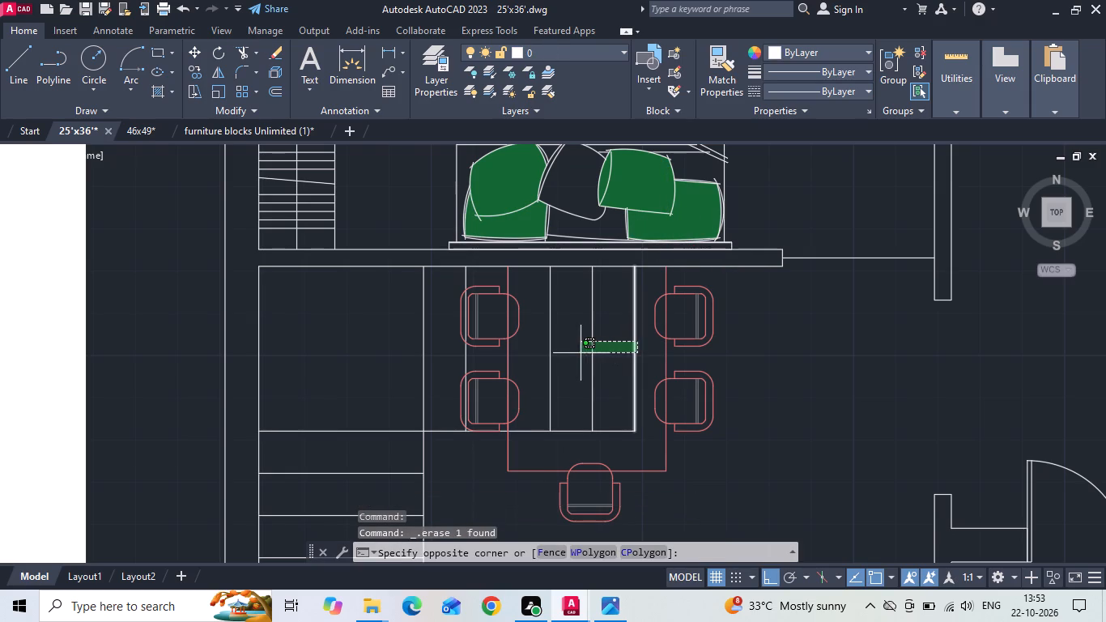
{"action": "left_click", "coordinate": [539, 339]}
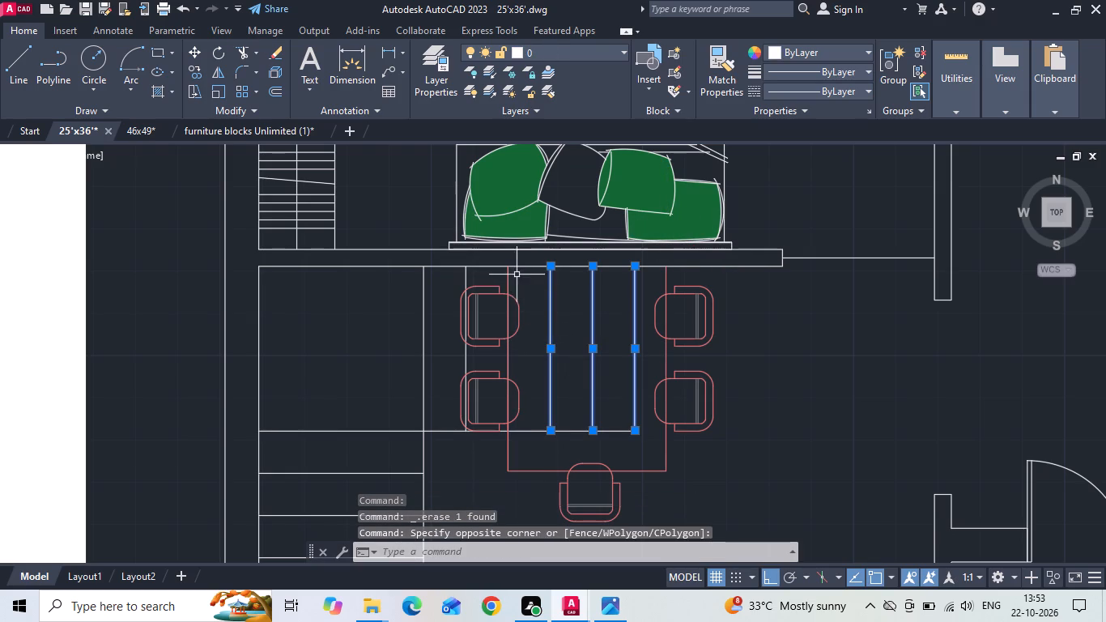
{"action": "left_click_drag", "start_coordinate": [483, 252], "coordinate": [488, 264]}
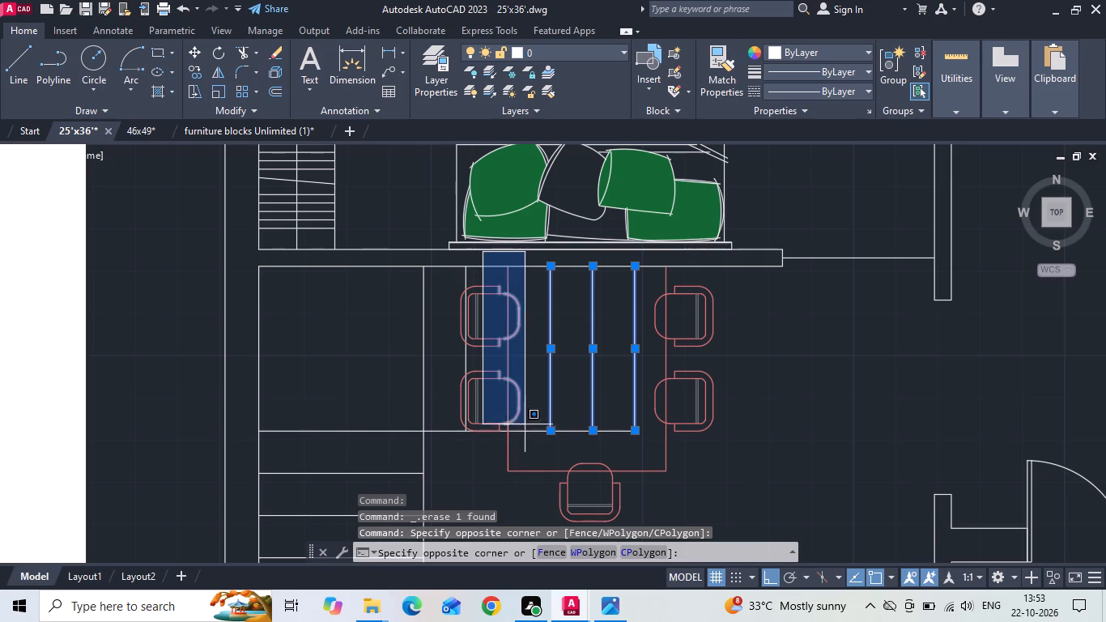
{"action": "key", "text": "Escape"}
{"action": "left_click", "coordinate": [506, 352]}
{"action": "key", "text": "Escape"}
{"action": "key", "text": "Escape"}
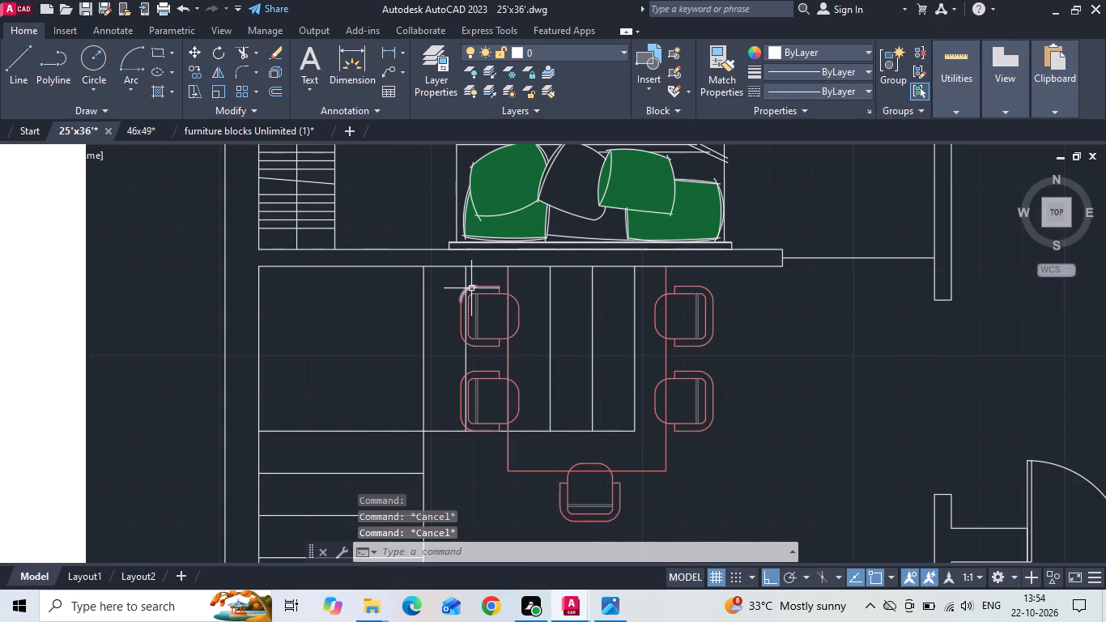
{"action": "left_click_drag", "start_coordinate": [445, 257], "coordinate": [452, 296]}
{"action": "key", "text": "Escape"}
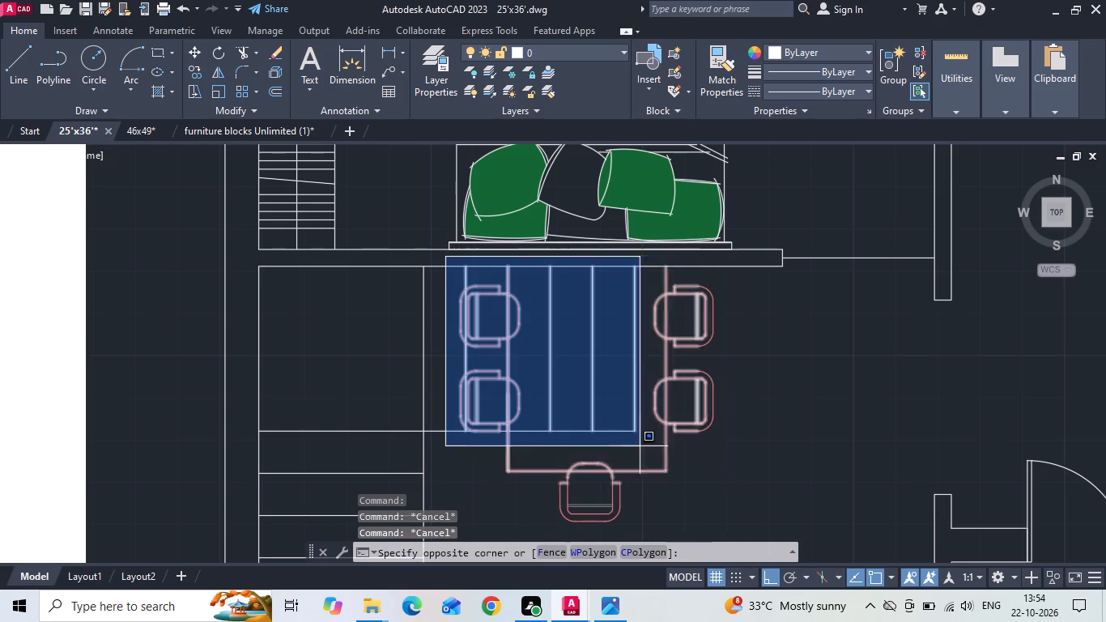
Move the whole five-chair dining set, with its table edges, about 3.2" straight east along the bedroom wall.
{"action": "left_click", "coordinate": [454, 260]}
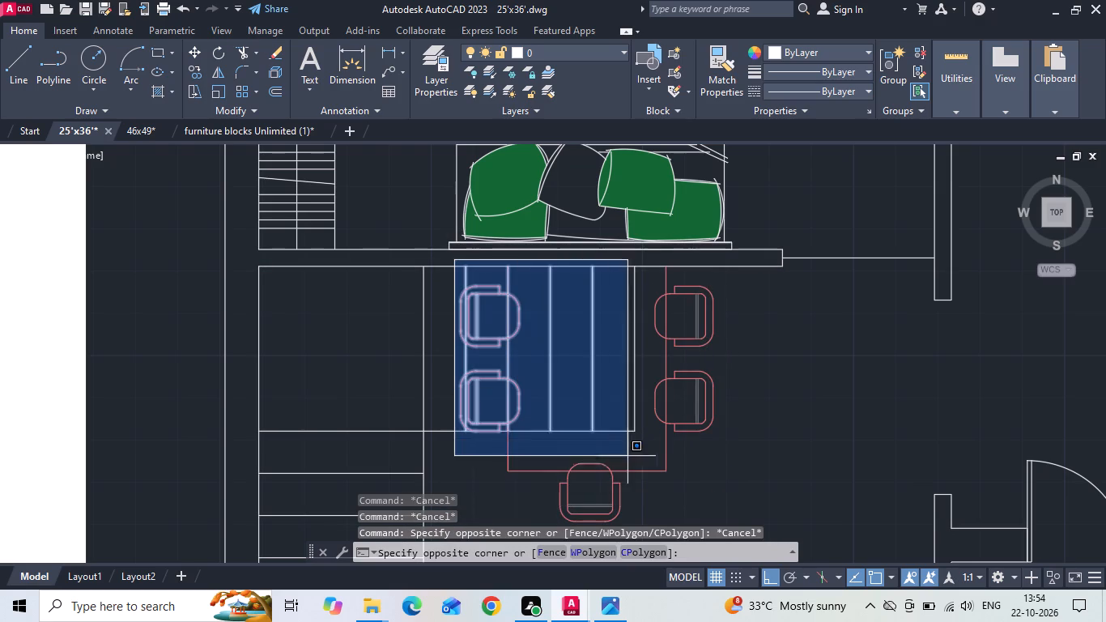
{"action": "scroll", "coordinate": [740, 432], "scroll_direction": "up", "scroll_amount": 3}
{"action": "left_click", "coordinate": [738, 423]}
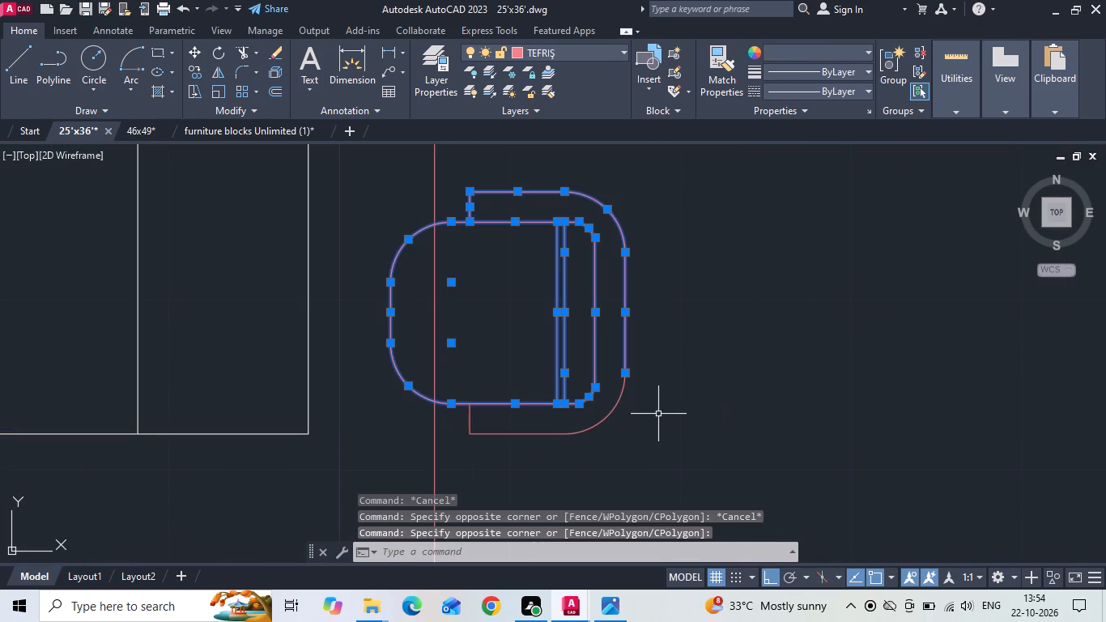
{"action": "left_click_drag", "start_coordinate": [653, 414], "coordinate": [612, 417]}
{"action": "left_click", "coordinate": [416, 471]}
{"action": "scroll", "coordinate": [639, 328], "scroll_direction": "down", "scroll_amount": 2}
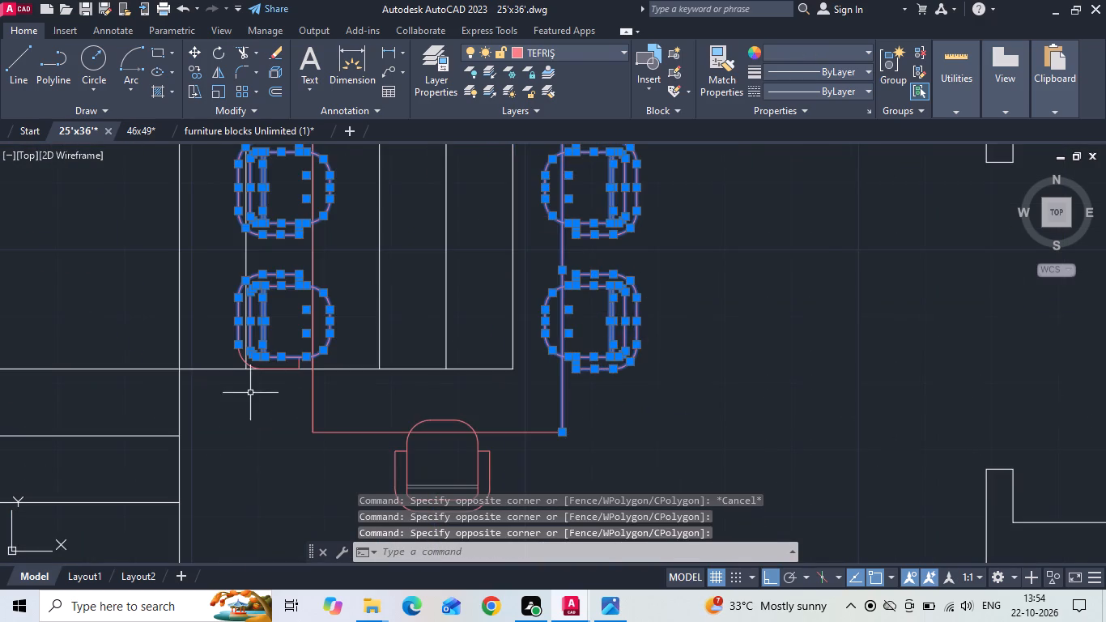
{"action": "scroll", "coordinate": [249, 393], "scroll_direction": "up", "scroll_amount": 2}
{"action": "left_click", "coordinate": [240, 339]}
{"action": "left_click", "coordinate": [218, 305]}
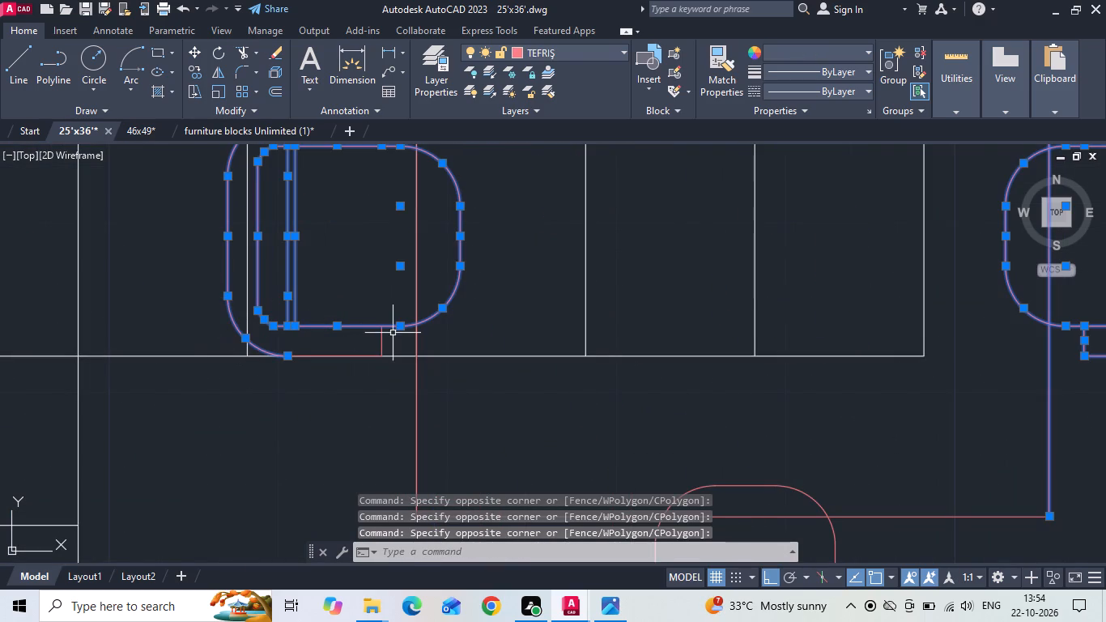
{"action": "left_click", "coordinate": [395, 335]}
{"action": "left_click", "coordinate": [368, 342]}
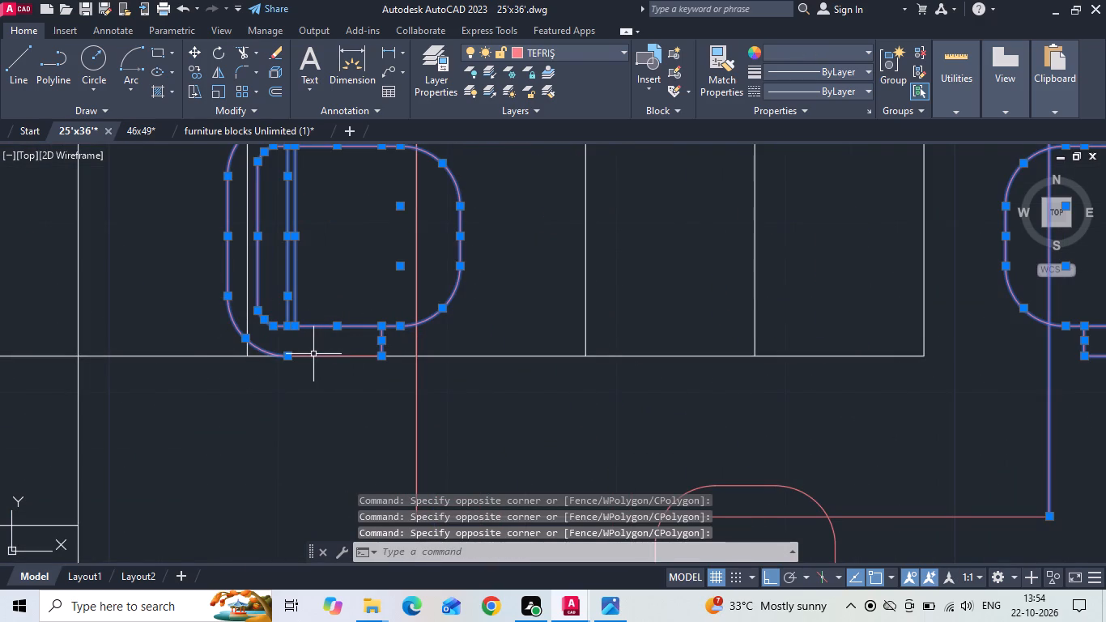
{"action": "left_click", "coordinate": [313, 355]}
{"action": "scroll", "coordinate": [421, 424], "scroll_direction": "down", "scroll_amount": 1}
{"action": "scroll", "coordinate": [392, 228], "scroll_direction": "up", "scroll_amount": 2}
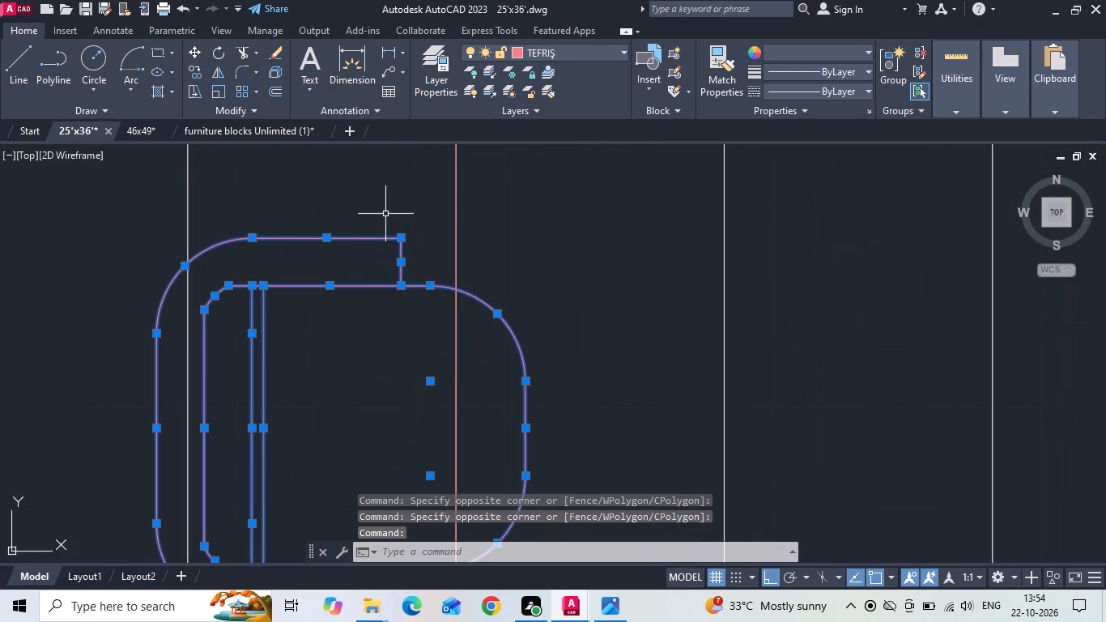
{"action": "scroll", "coordinate": [385, 214], "scroll_direction": "down", "scroll_amount": 1}
{"action": "left_click", "coordinate": [385, 213]}
{"action": "left_click", "coordinate": [511, 424]}
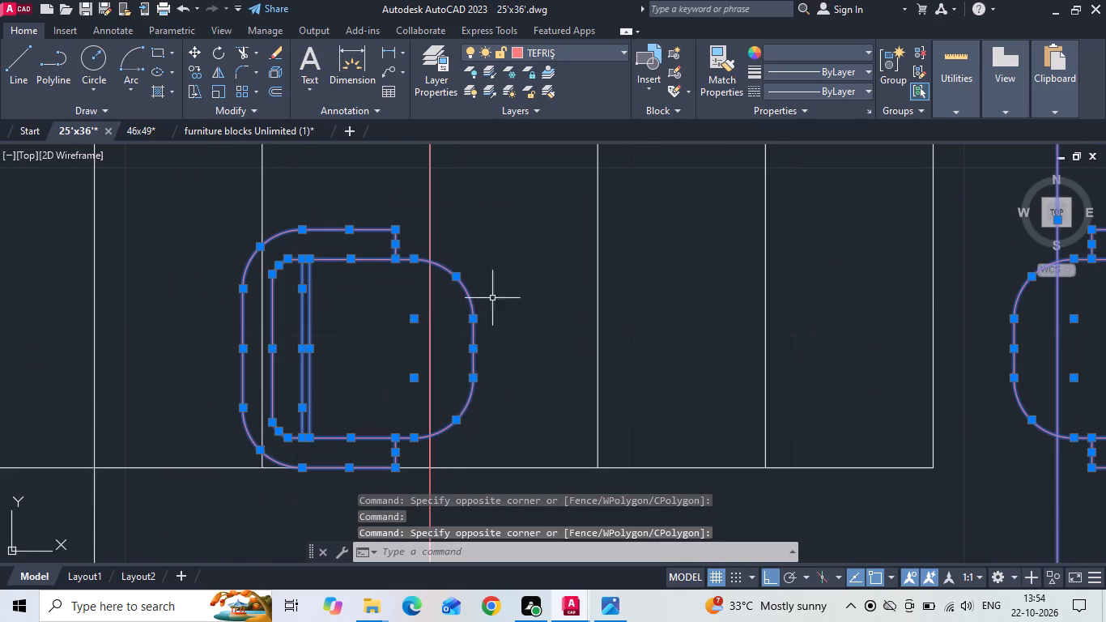
{"action": "scroll", "coordinate": [492, 285], "scroll_direction": "down", "scroll_amount": 2}
{"action": "left_click_drag", "start_coordinate": [750, 392], "coordinate": [684, 424]}
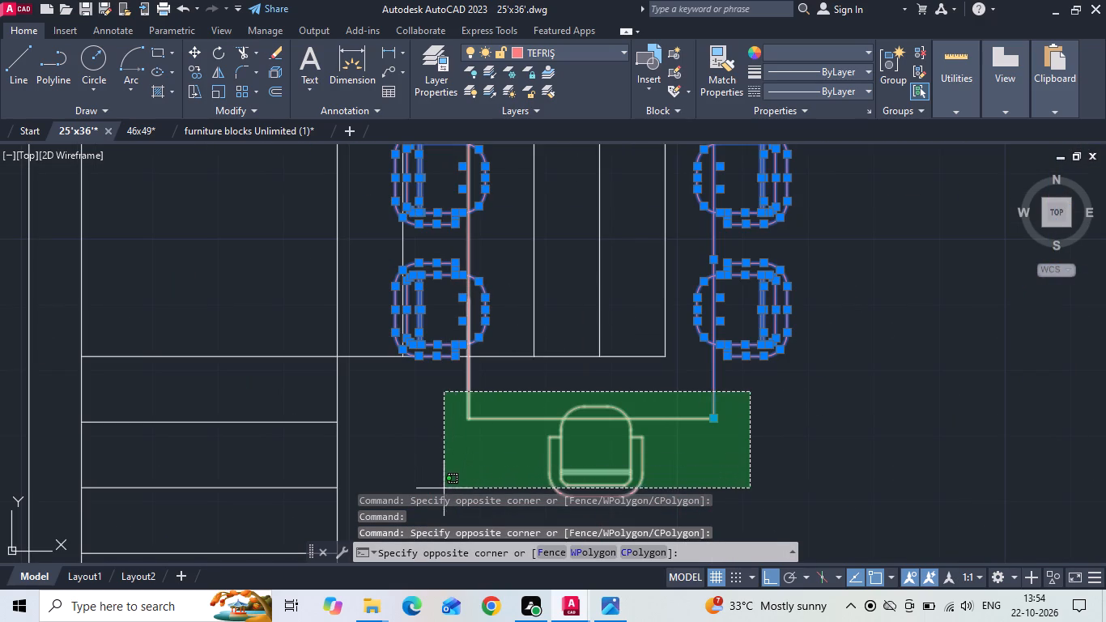
{"action": "middle_click_drag", "start_coordinate": [441, 482], "coordinate": [424, 425]}
{"action": "left_click", "coordinate": [437, 458]}
{"action": "right_click", "coordinate": [437, 458]}
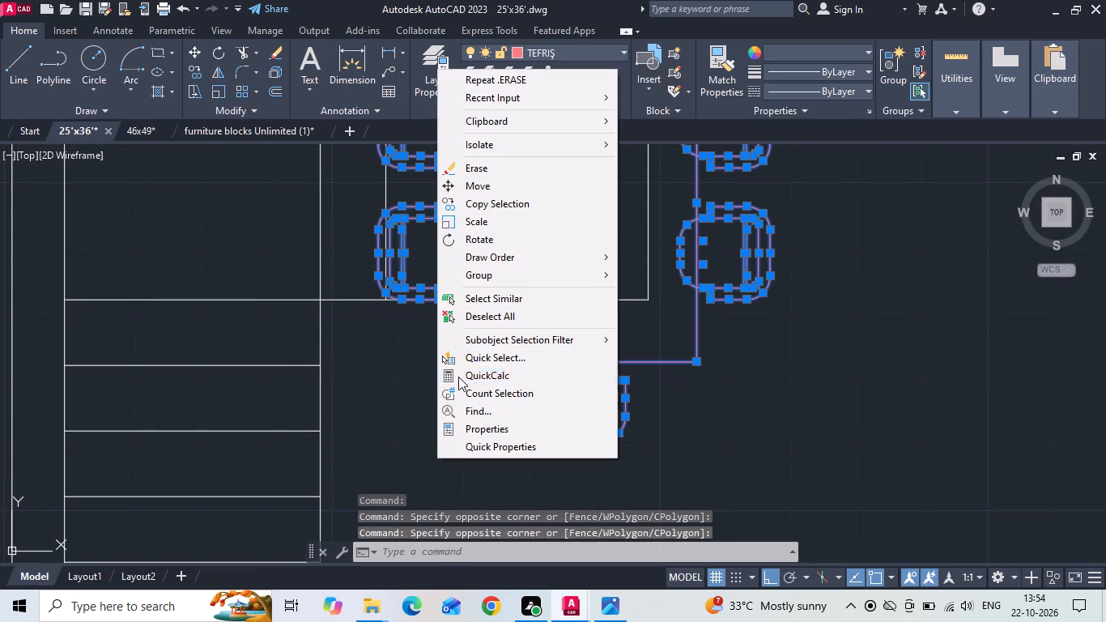
{"action": "left_click", "coordinate": [504, 192]}
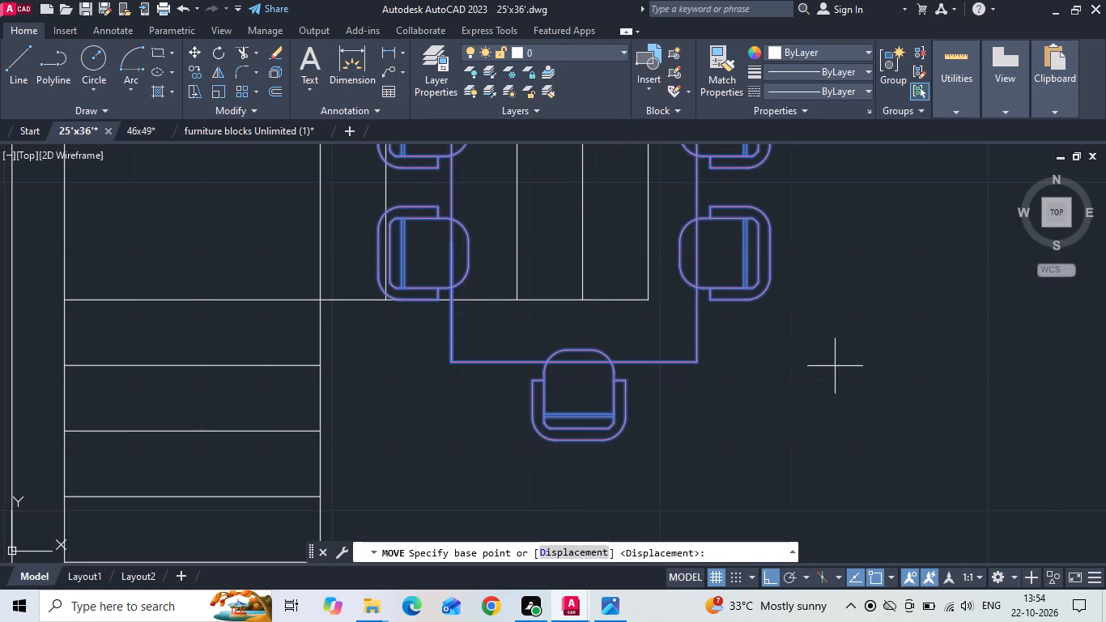
{"action": "left_click", "coordinate": [839, 366]}
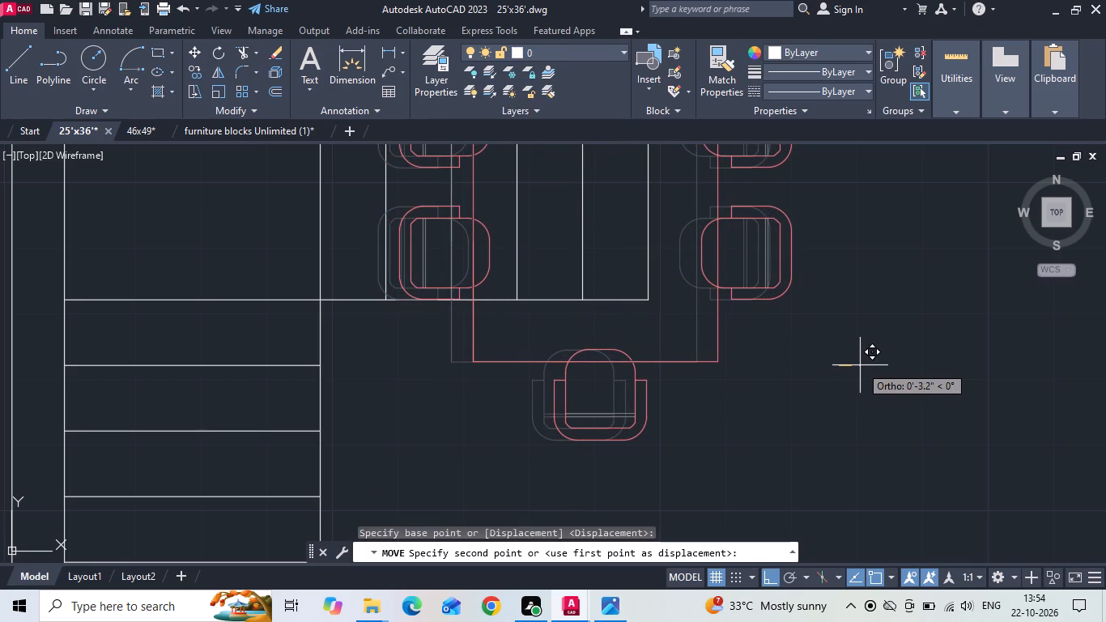
{"action": "left_click", "coordinate": [860, 365]}
Check the dining area in the reference plan and nudge the five-chair dining set slightly west along the bedroom wall.
{"action": "scroll", "coordinate": [573, 423], "scroll_direction": "down", "scroll_amount": 1}
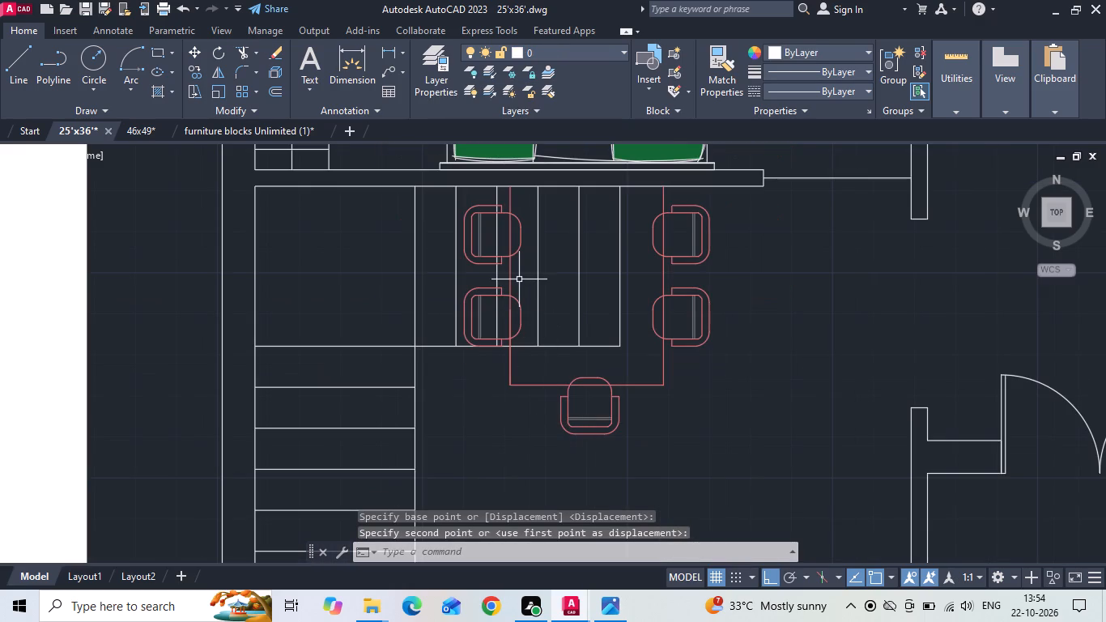
{"action": "scroll", "coordinate": [526, 290], "scroll_direction": "down", "scroll_amount": 3}
{"action": "scroll", "coordinate": [127, 294], "scroll_direction": "up", "scroll_amount": 2}
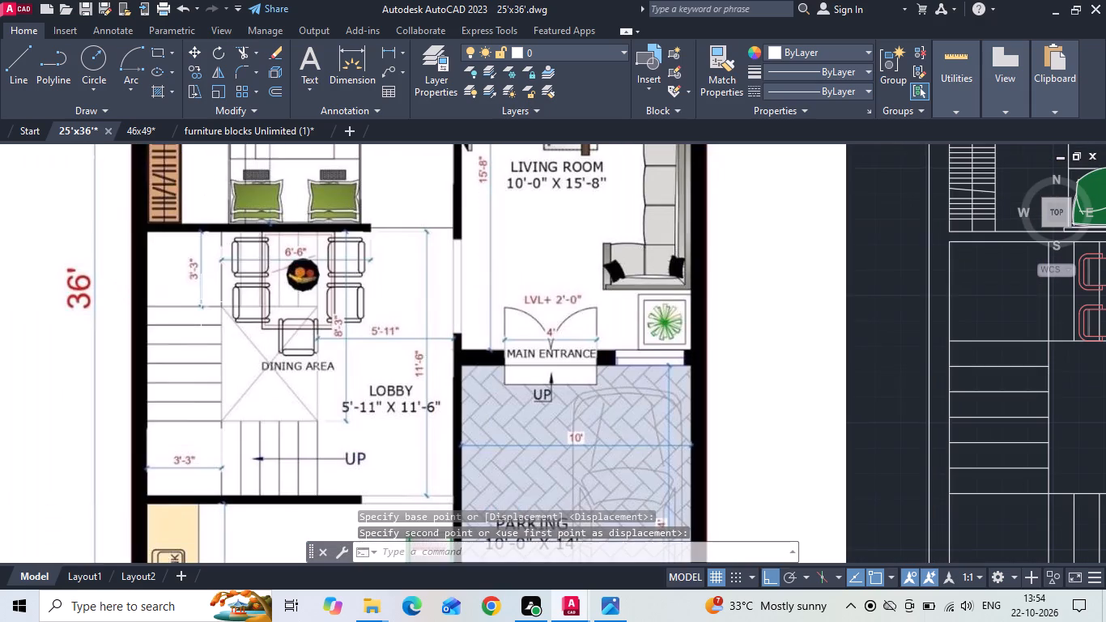
{"action": "scroll", "coordinate": [201, 302], "scroll_direction": "down", "scroll_amount": 1}
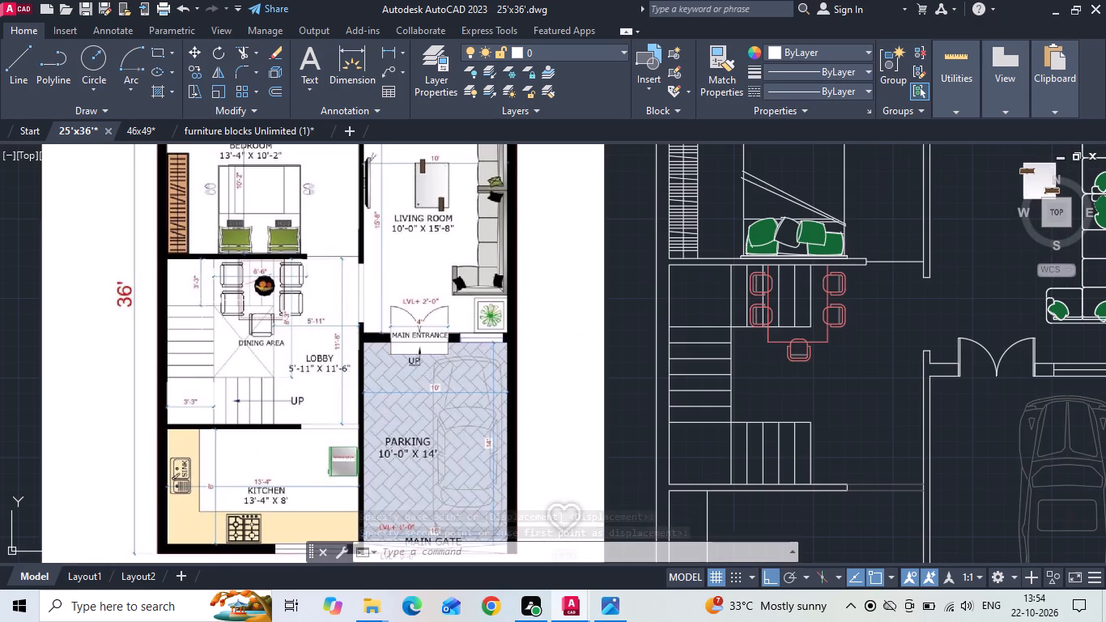
{"action": "scroll", "coordinate": [827, 294], "scroll_direction": "up", "scroll_amount": 2}
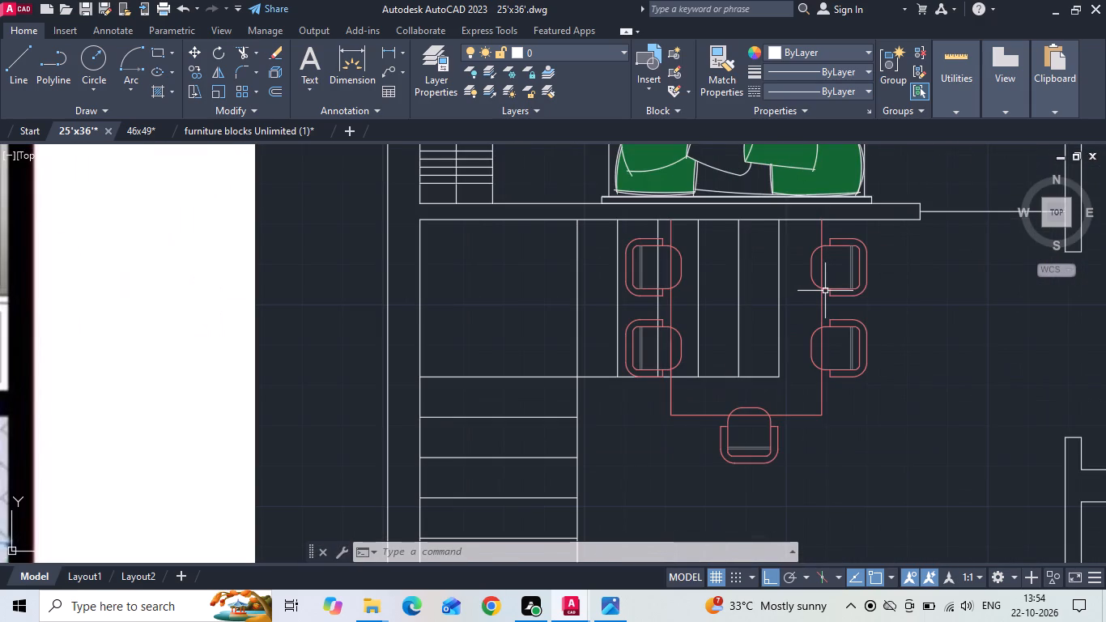
{"action": "middle_click_drag", "start_coordinate": [818, 289], "coordinate": [717, 284]}
{"action": "scroll", "coordinate": [520, 249], "scroll_direction": "up", "scroll_amount": 1}
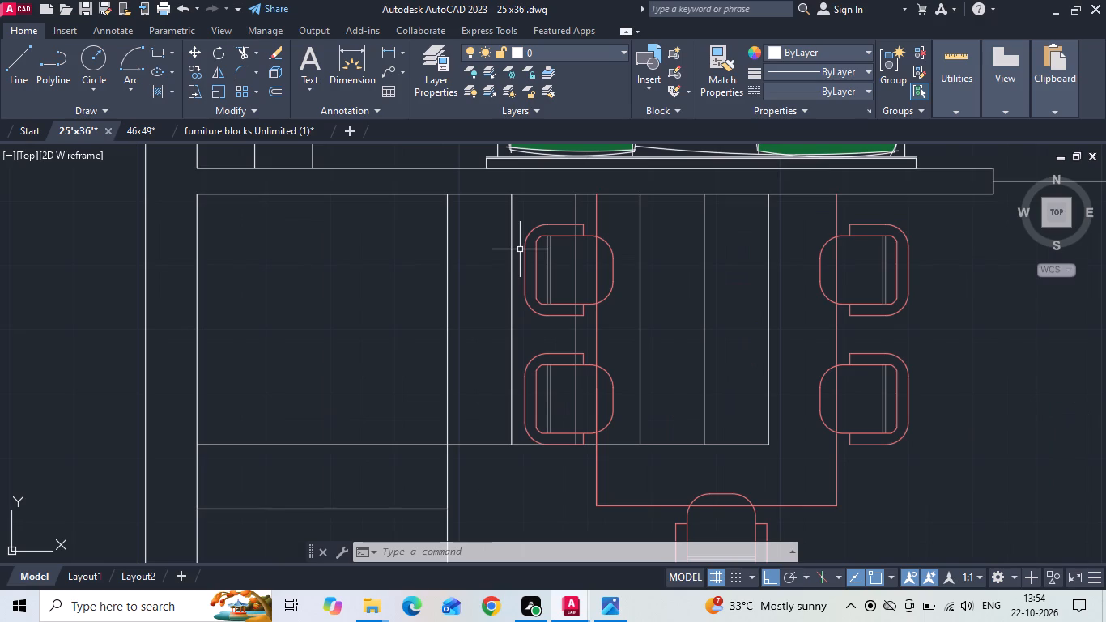
{"action": "left_click", "coordinate": [521, 181]}
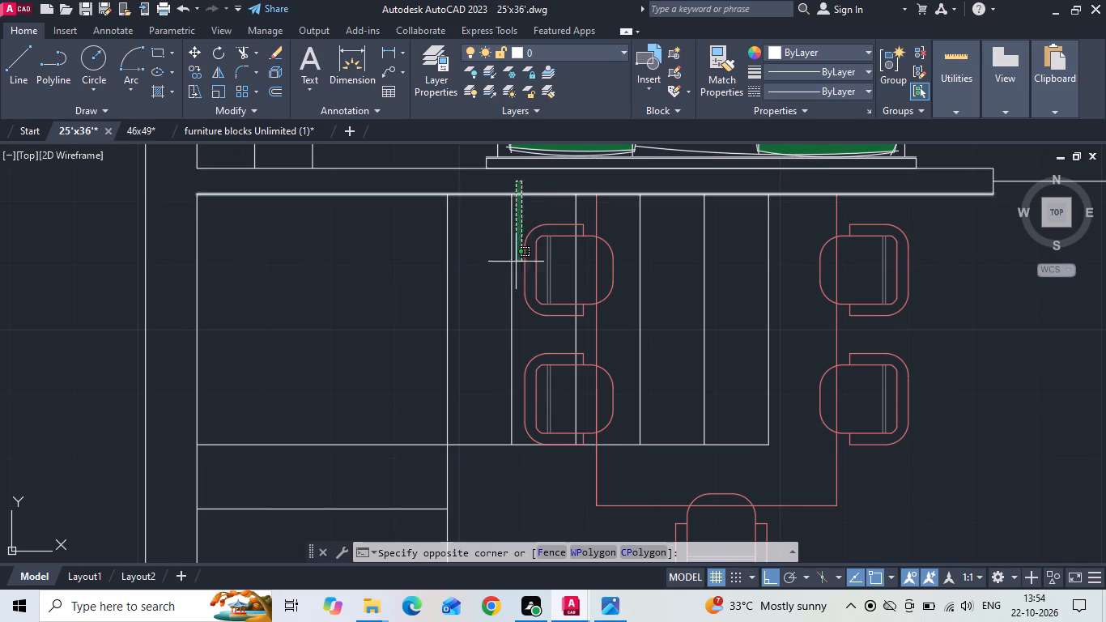
{"action": "middle_click_drag", "start_coordinate": [823, 521], "coordinate": [811, 499]}
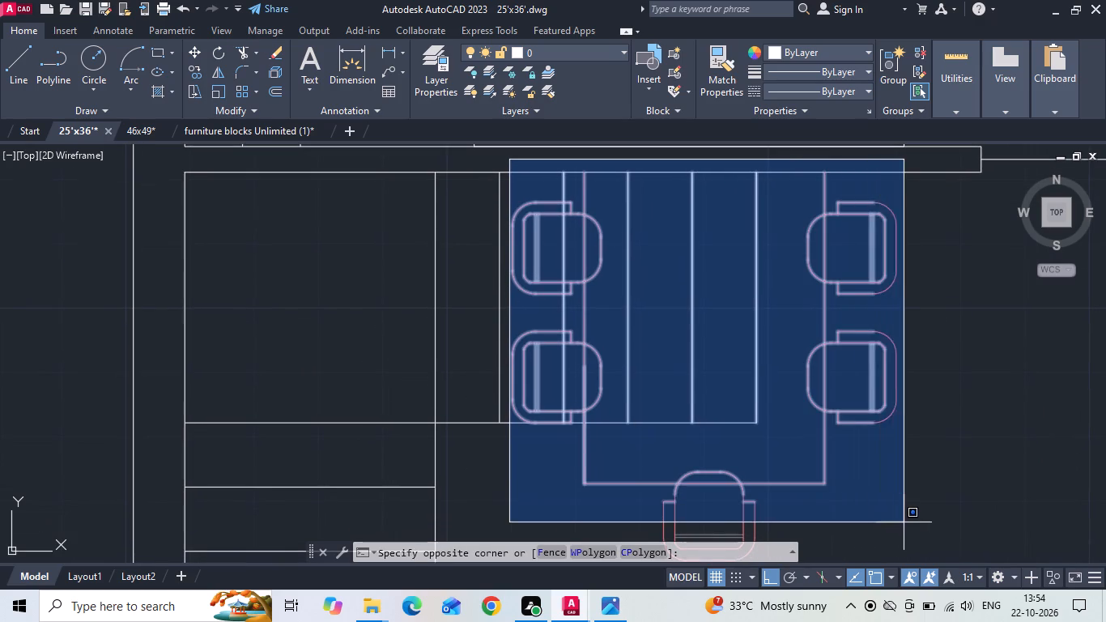
{"action": "left_click", "coordinate": [610, 435]}
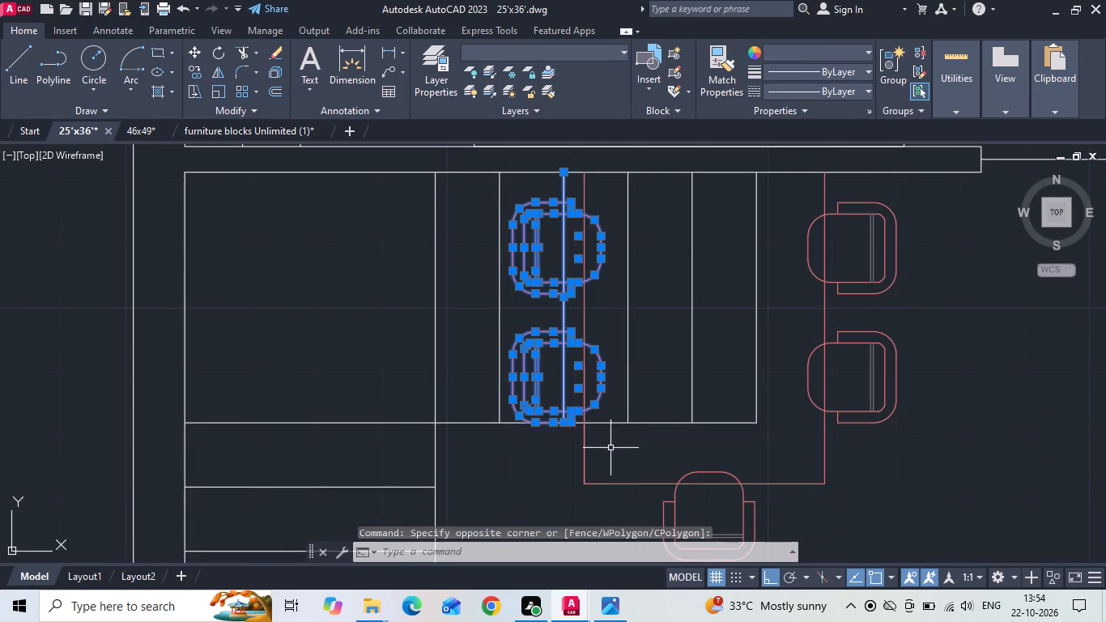
{"action": "left_click_drag", "start_coordinate": [610, 449], "coordinate": [581, 474]}
{"action": "left_click", "coordinate": [551, 488]}
{"action": "left_click_drag", "start_coordinate": [922, 198], "coordinate": [865, 239]}
{"action": "middle_click_drag", "start_coordinate": [769, 432], "coordinate": [765, 357]}
{"action": "left_click", "coordinate": [780, 452]}
{"action": "left_click_drag", "start_coordinate": [781, 375], "coordinate": [761, 411]}
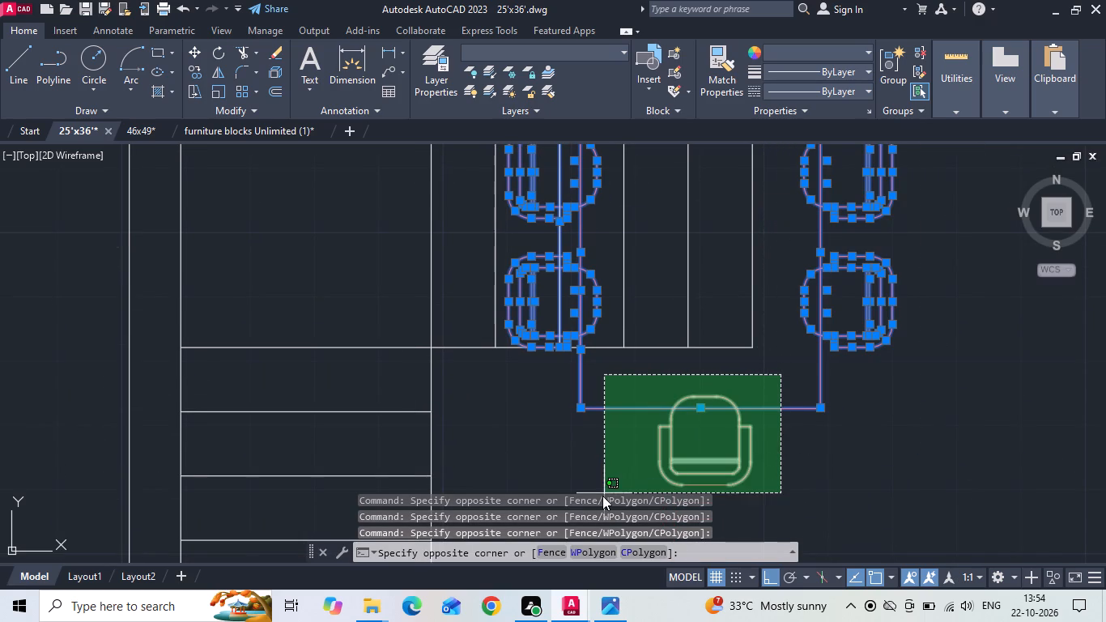
{"action": "left_click", "coordinate": [602, 496]}
{"action": "left_click", "coordinate": [581, 493]}
{"action": "right_click", "coordinate": [572, 482]}
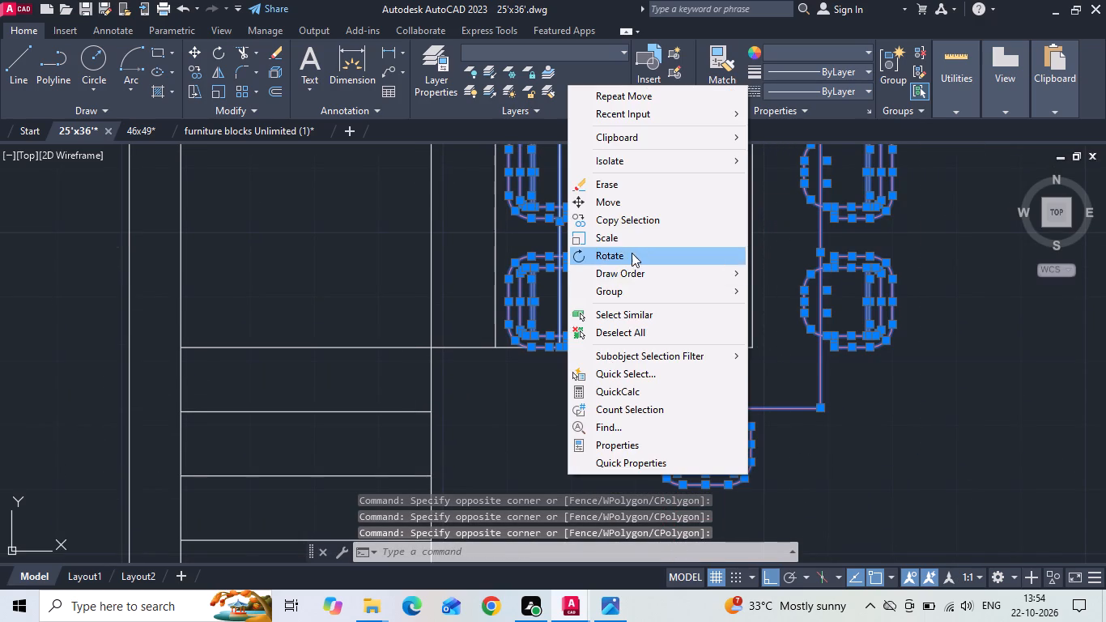
{"action": "left_click", "coordinate": [649, 204]}
{"action": "left_click", "coordinate": [1006, 403]}
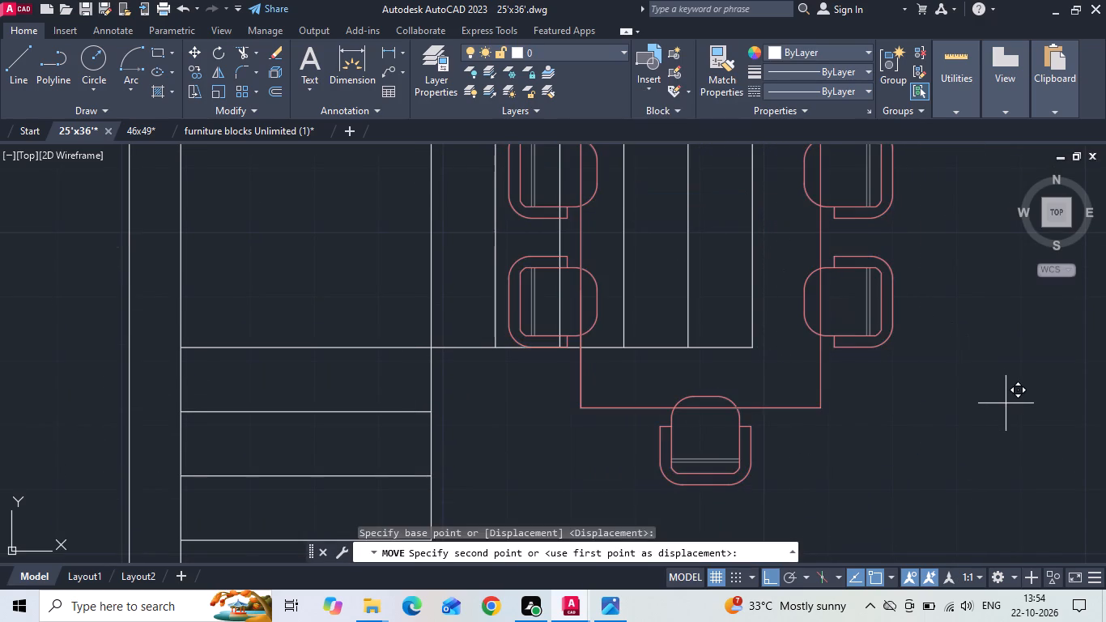
{"action": "left_click", "coordinate": [1003, 402]}
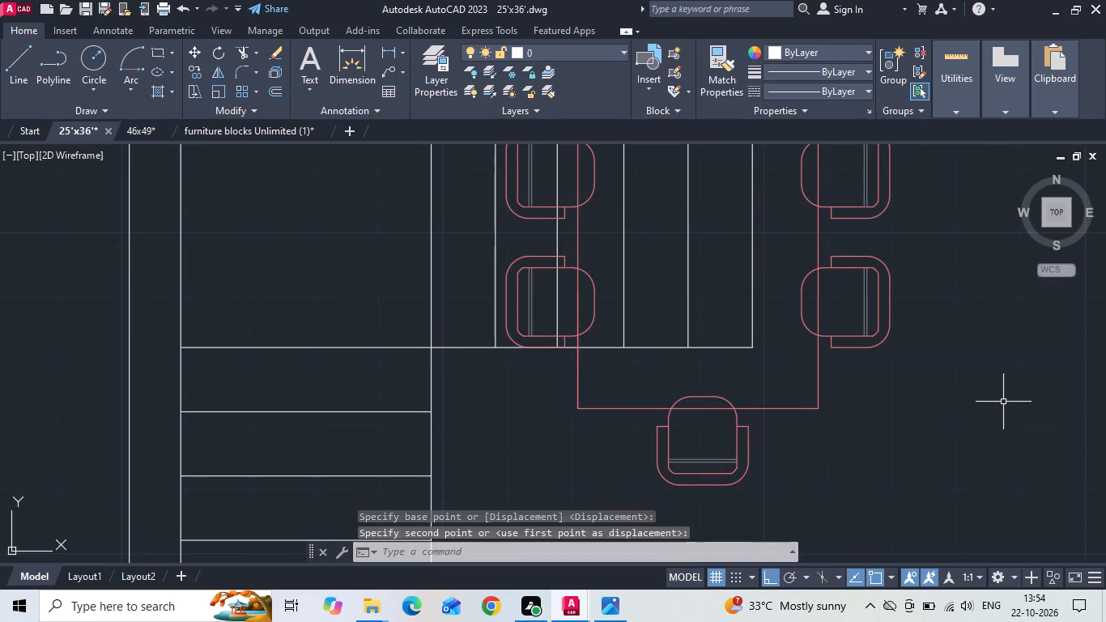
Delete the longer of the two overlapping lines forming the dining table's west edge.
{"action": "left_click", "coordinate": [578, 354]}
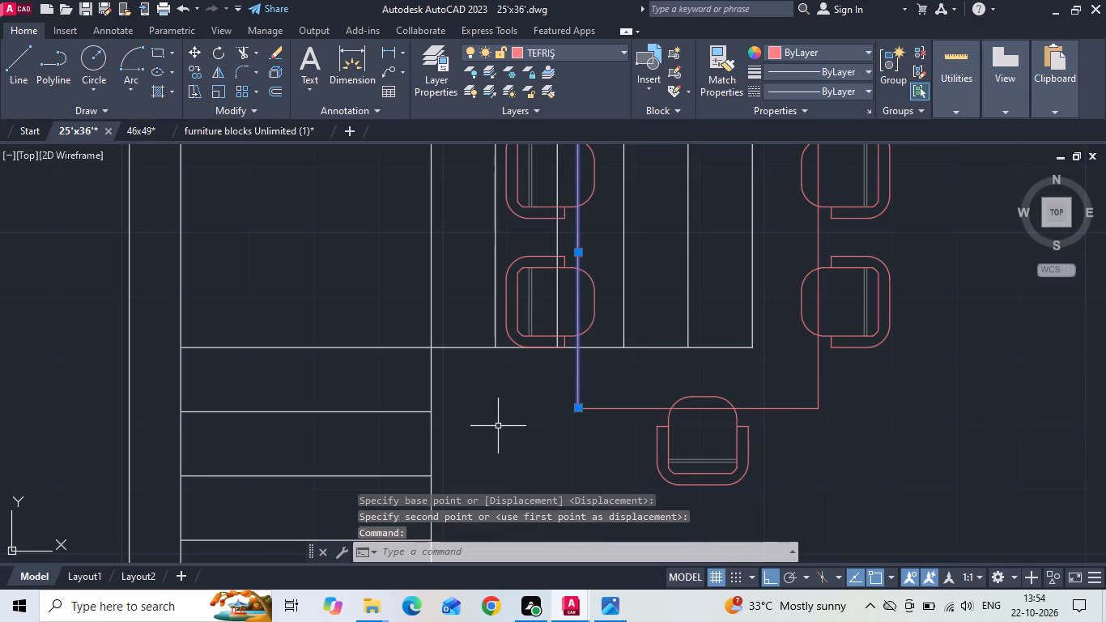
{"action": "key", "text": "Delete"}
Stretch the remaining short line of the table's west edge up to the lower face of the bedroom wall.
{"action": "left_click", "coordinate": [579, 390]}
{"action": "middle_click_drag", "start_coordinate": [572, 439], "coordinate": [572, 441]}
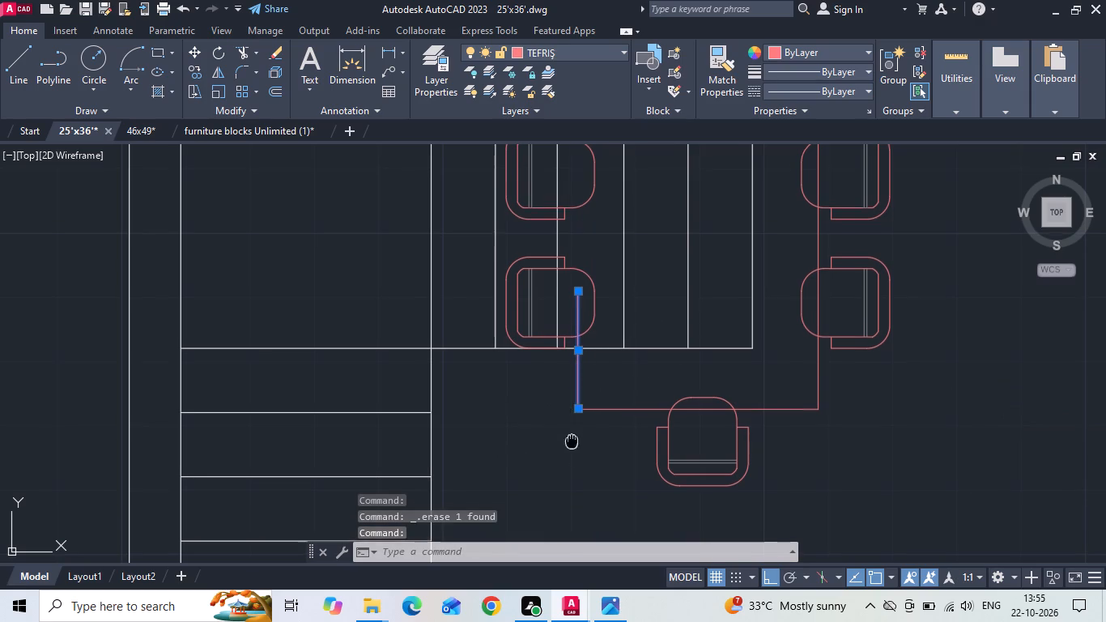
{"action": "middle_click_drag", "start_coordinate": [572, 441], "coordinate": [566, 552]}
{"action": "left_click", "coordinate": [573, 402]}
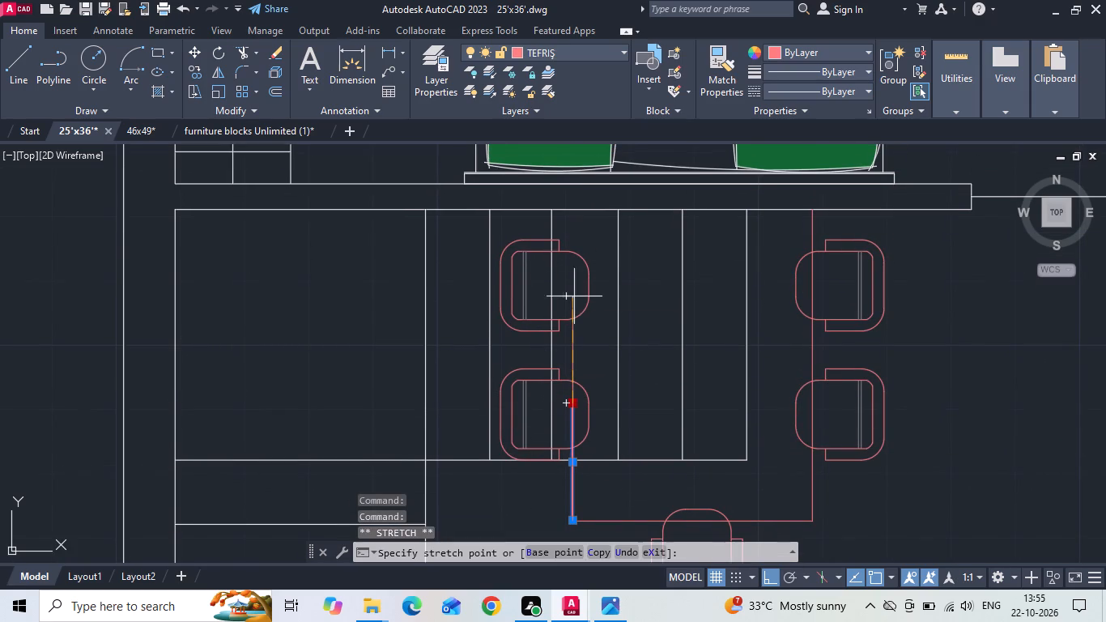
{"action": "left_click", "coordinate": [575, 209]}
{"action": "key", "text": "Escape"}
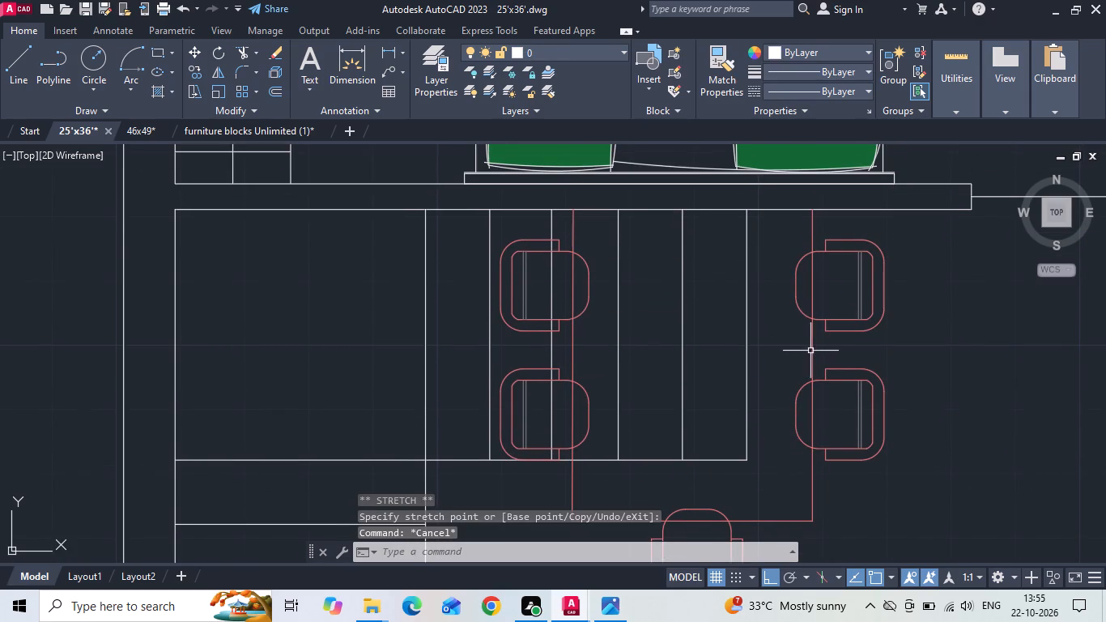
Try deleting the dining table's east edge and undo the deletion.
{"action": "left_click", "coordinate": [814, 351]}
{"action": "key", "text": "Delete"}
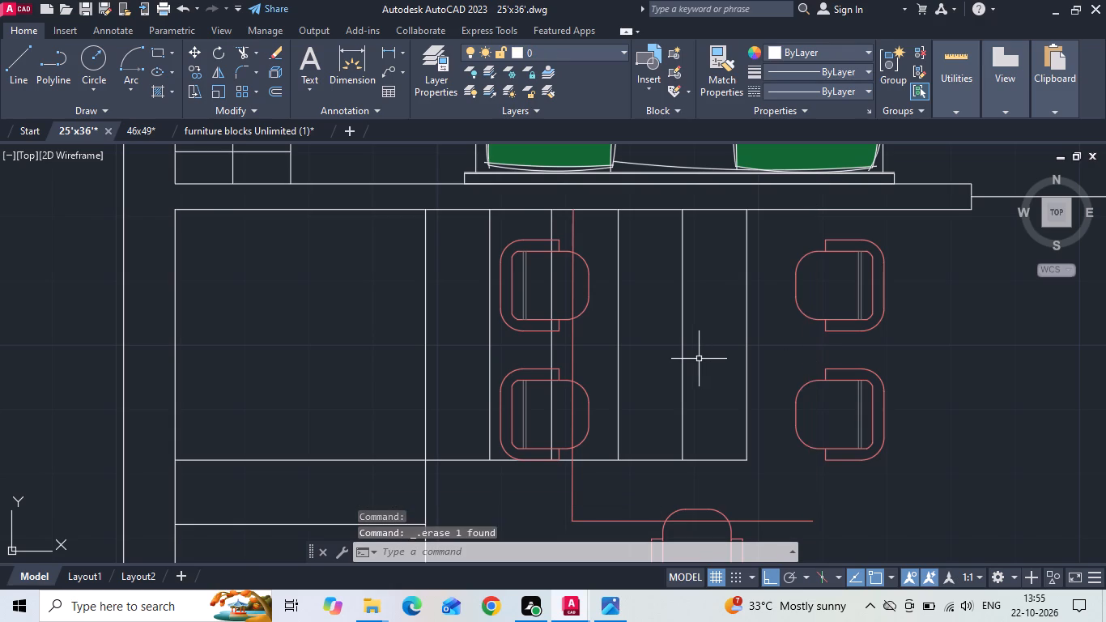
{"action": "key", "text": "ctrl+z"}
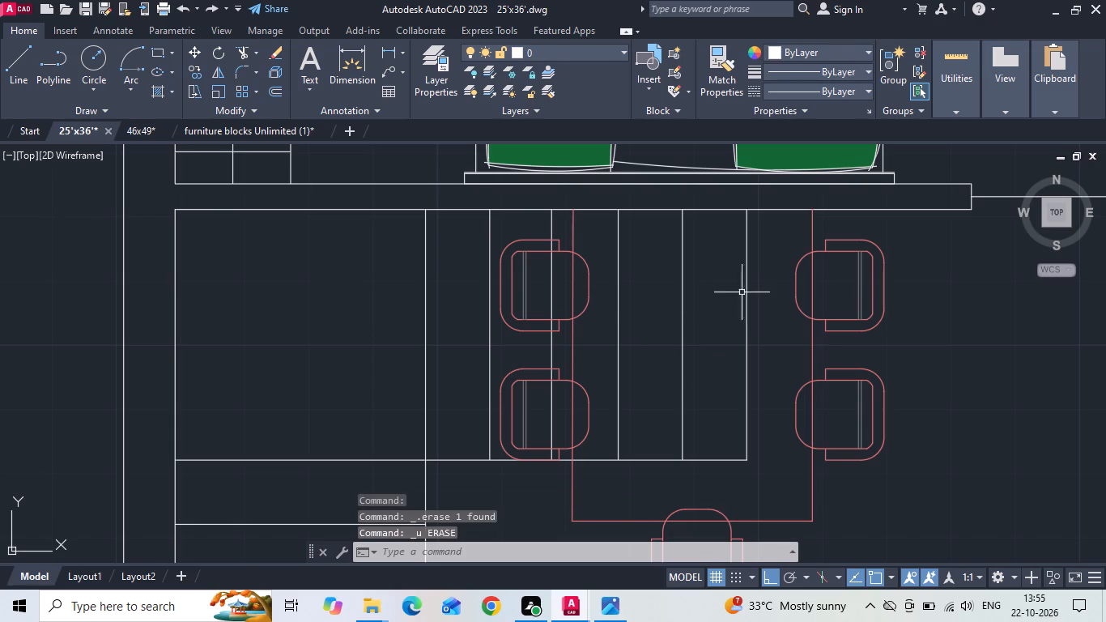
Load the ISO dash linetype ACAD_ISO02W100 into the drawing.
{"action": "left_click_drag", "start_coordinate": [762, 288], "coordinate": [753, 287]}
{"action": "left_click", "coordinate": [615, 287]}
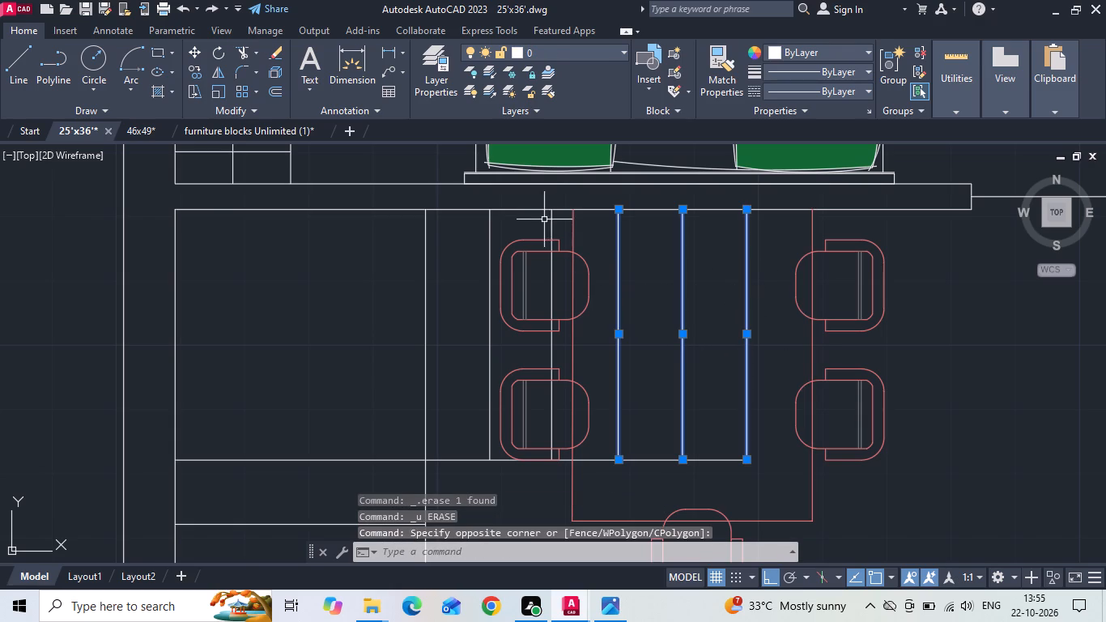
{"action": "left_click", "coordinate": [552, 218]}
{"action": "left_click", "coordinate": [489, 232]}
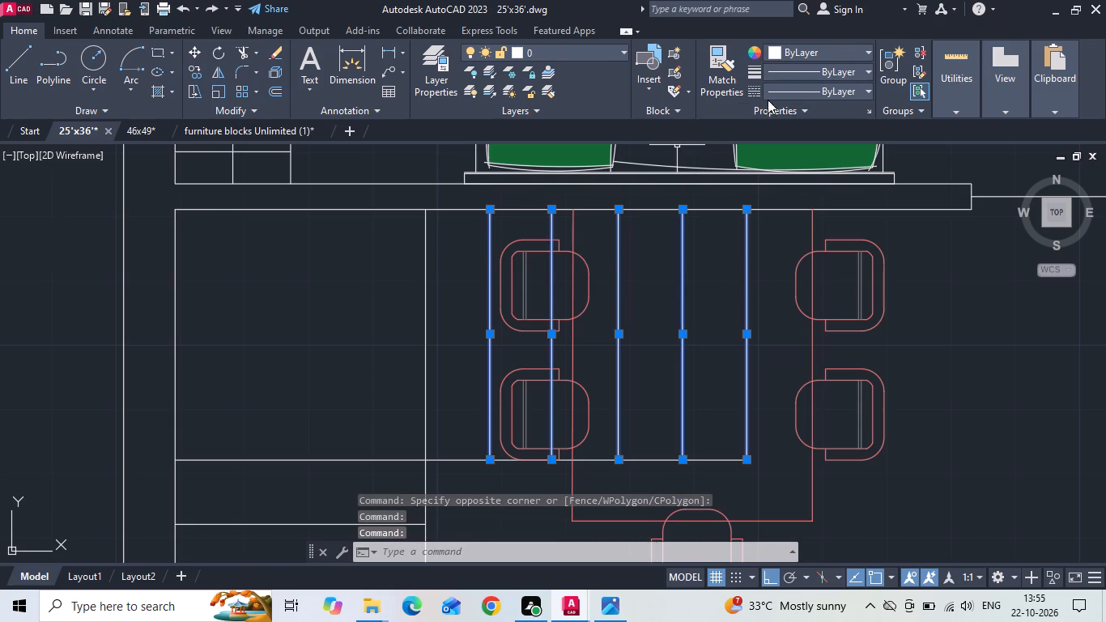
{"action": "left_click", "coordinate": [801, 90]}
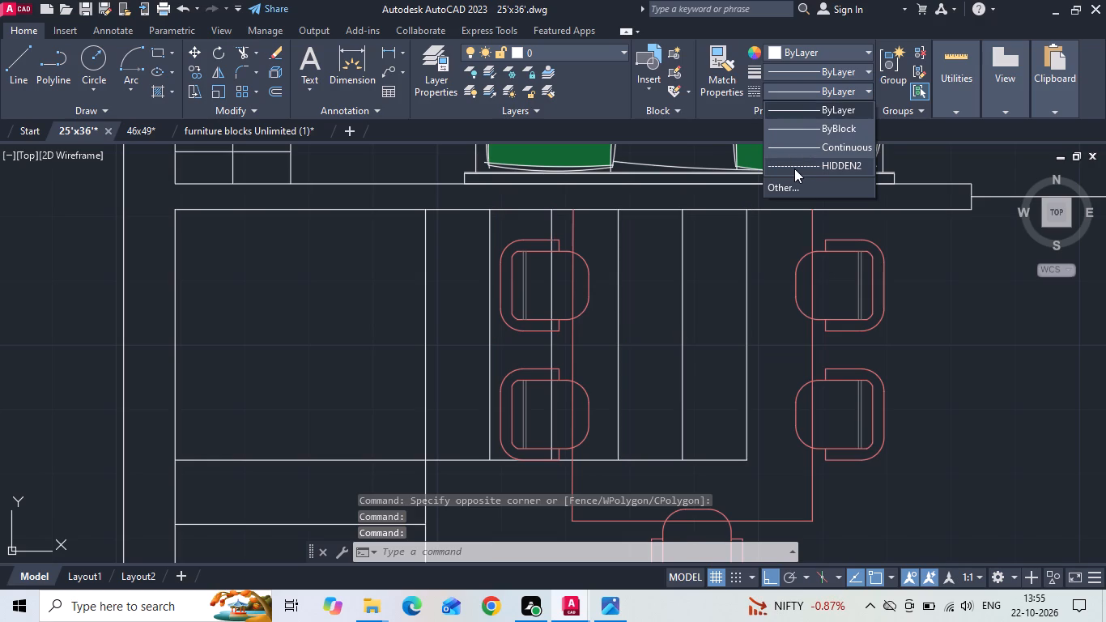
{"action": "left_click", "coordinate": [791, 189]}
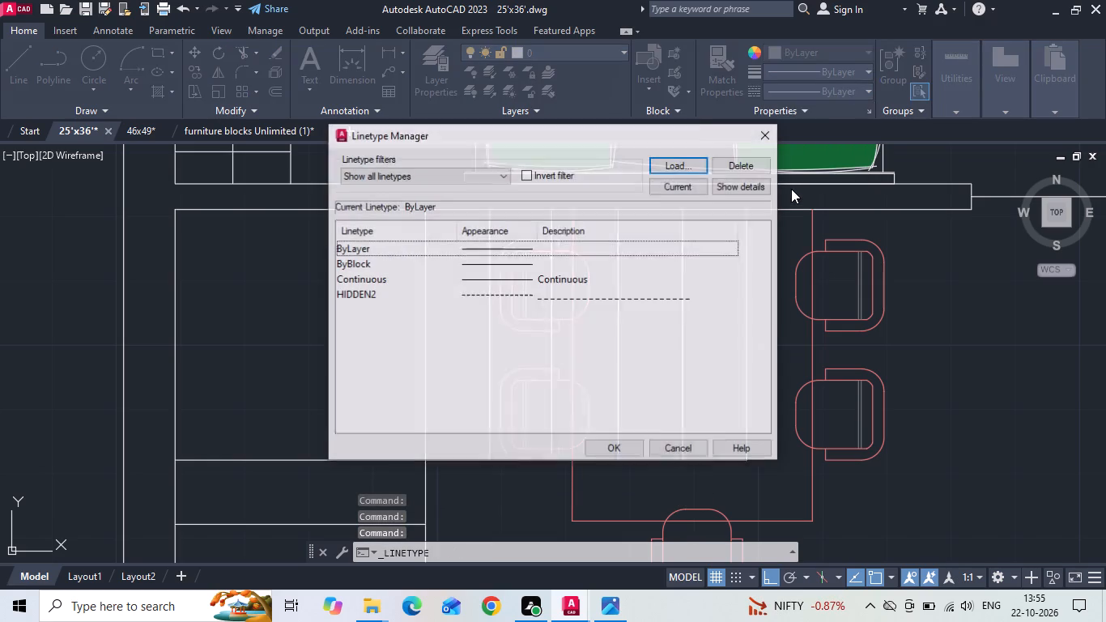
{"action": "left_click", "coordinate": [678, 169]}
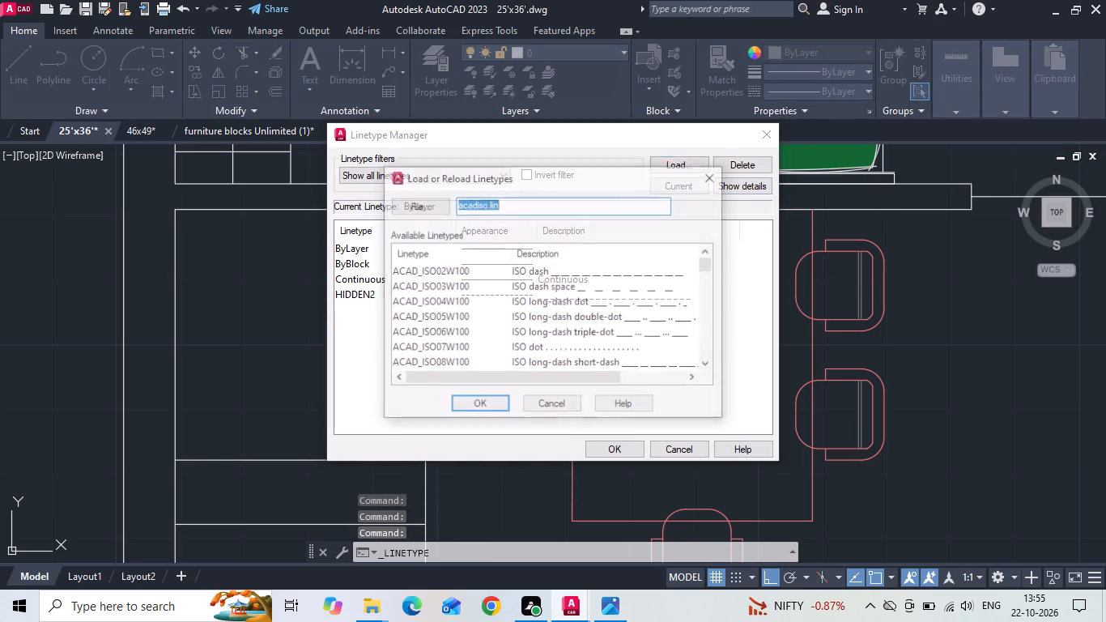
{"action": "left_click", "coordinate": [530, 270]}
{"action": "left_click", "coordinate": [487, 411]}
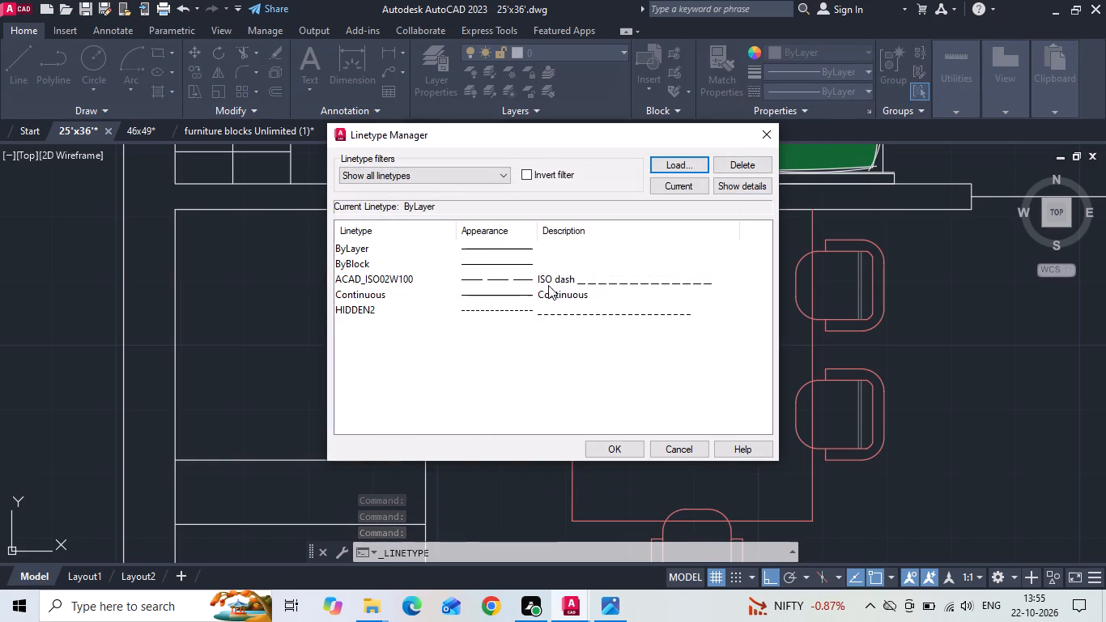
{"action": "left_click", "coordinate": [550, 282]}
{"action": "left_click", "coordinate": [604, 448]}
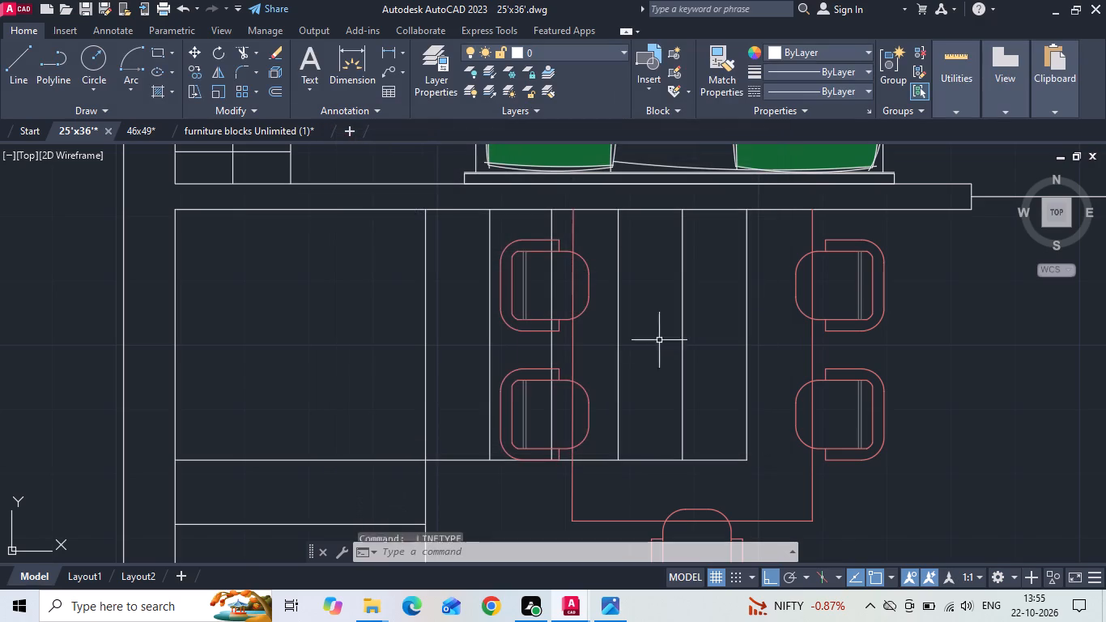
Apply the ACAD_ISO02W100 linetype to the five vertical stair tread lines crossing the dining area, and save the drawing.
{"action": "left_click_drag", "start_coordinate": [762, 256], "coordinate": [730, 249]}
{"action": "left_click", "coordinate": [644, 238]}
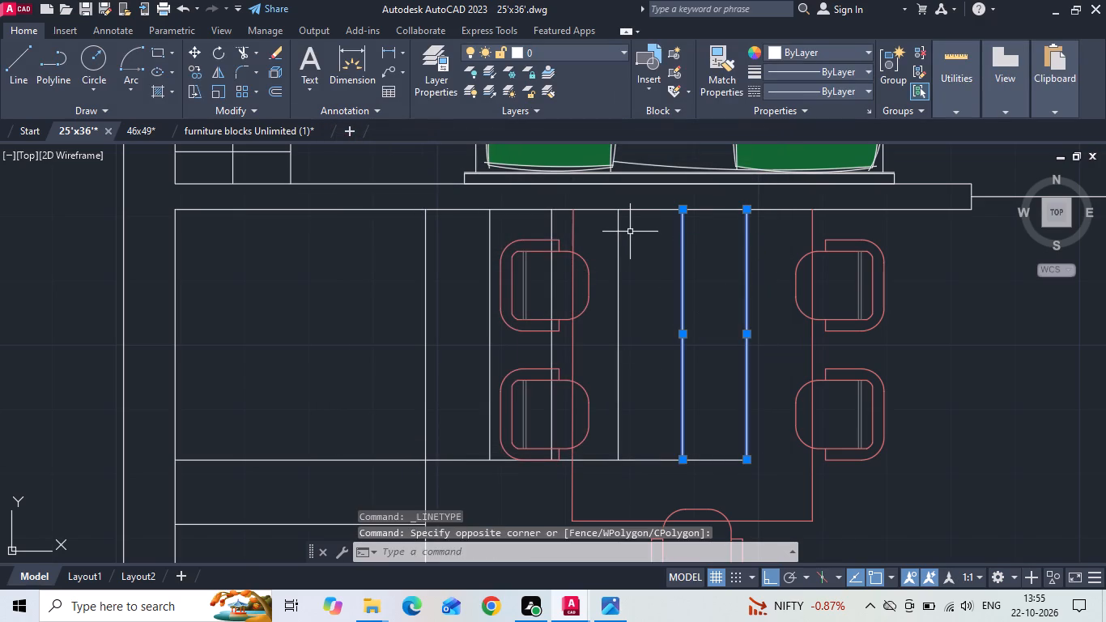
{"action": "left_click", "coordinate": [630, 232]}
{"action": "left_click", "coordinate": [591, 215]}
{"action": "left_click", "coordinate": [558, 217]}
{"action": "left_click", "coordinate": [480, 219]}
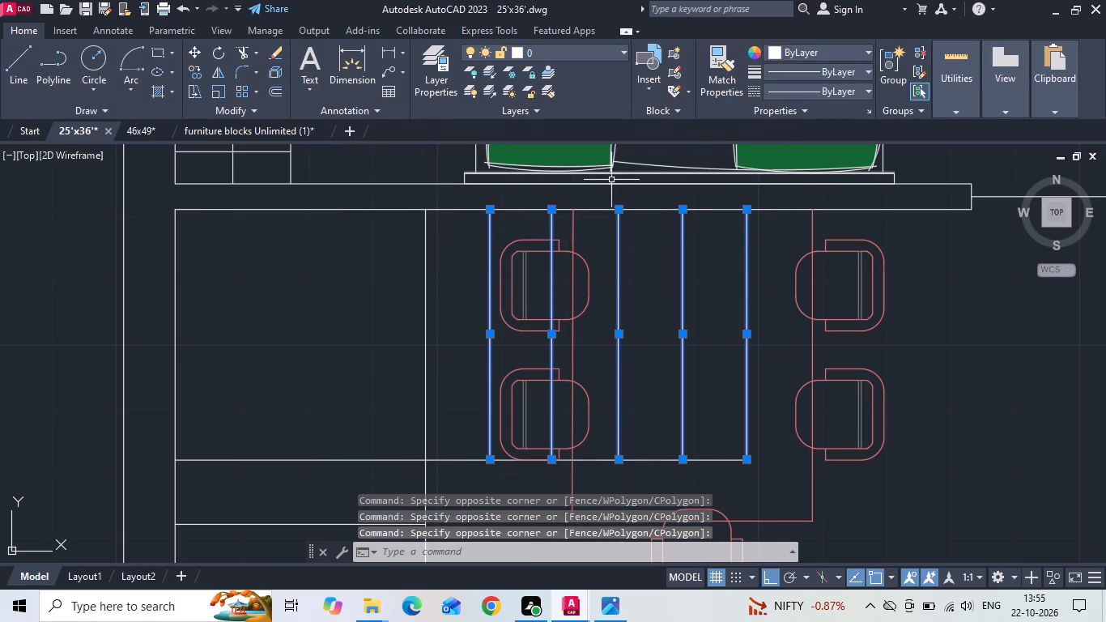
{"action": "left_click", "coordinate": [775, 92]}
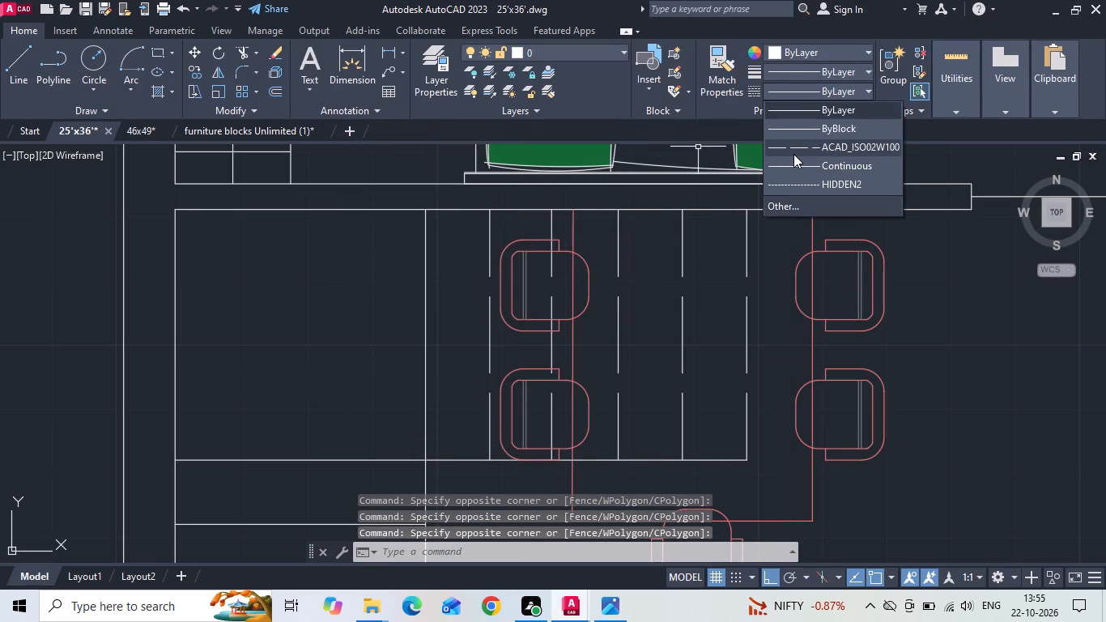
{"action": "left_click", "coordinate": [793, 154]}
{"action": "key", "text": "Escape"}
{"action": "key", "text": "ctrl+s"}
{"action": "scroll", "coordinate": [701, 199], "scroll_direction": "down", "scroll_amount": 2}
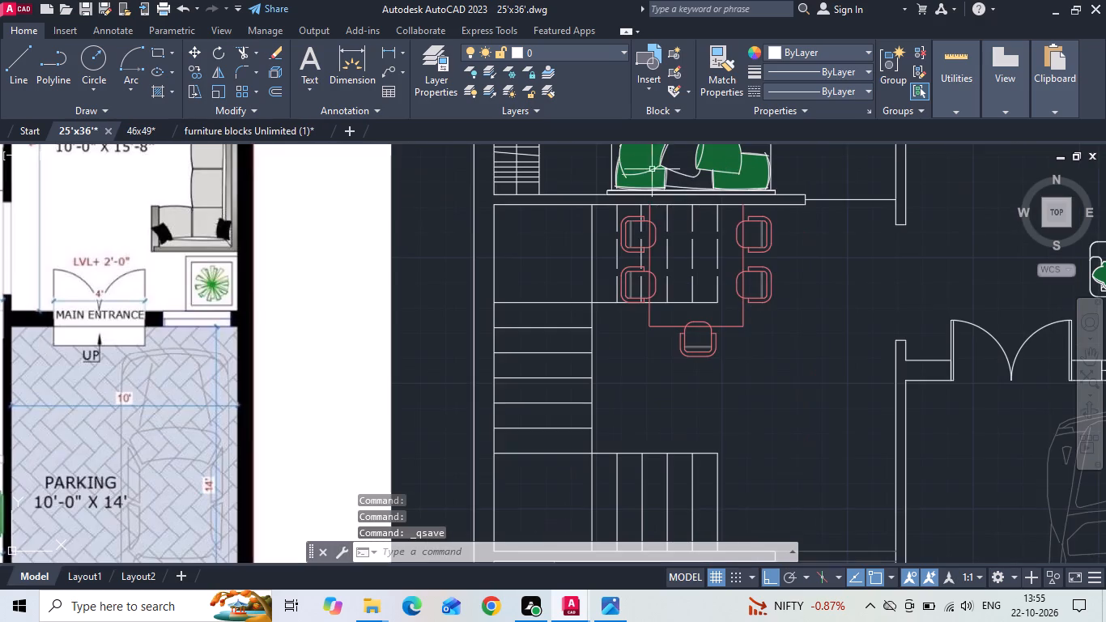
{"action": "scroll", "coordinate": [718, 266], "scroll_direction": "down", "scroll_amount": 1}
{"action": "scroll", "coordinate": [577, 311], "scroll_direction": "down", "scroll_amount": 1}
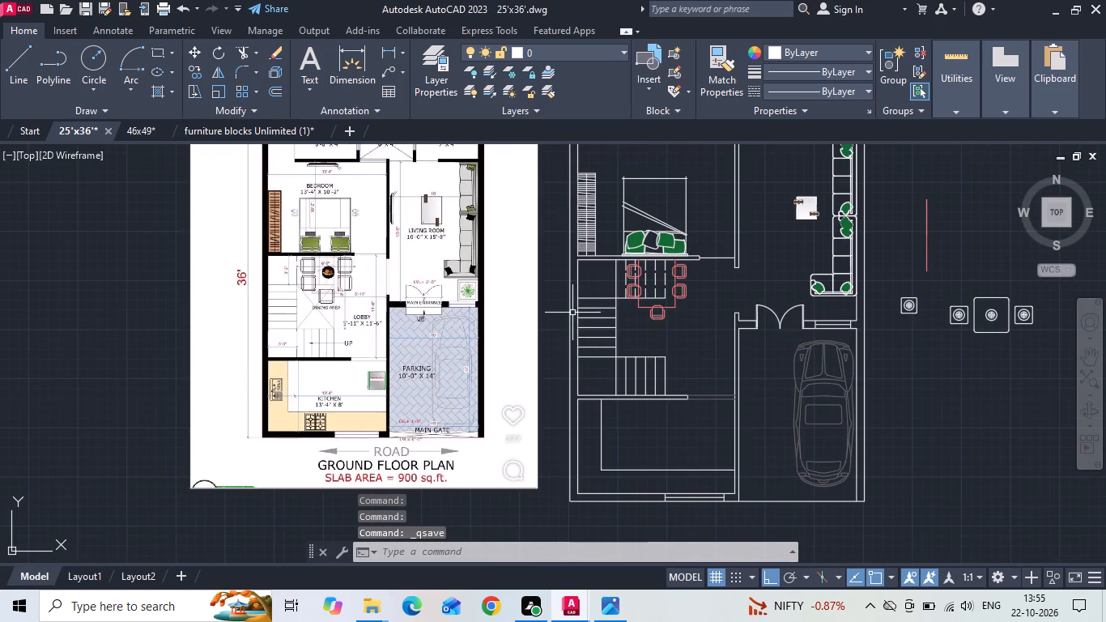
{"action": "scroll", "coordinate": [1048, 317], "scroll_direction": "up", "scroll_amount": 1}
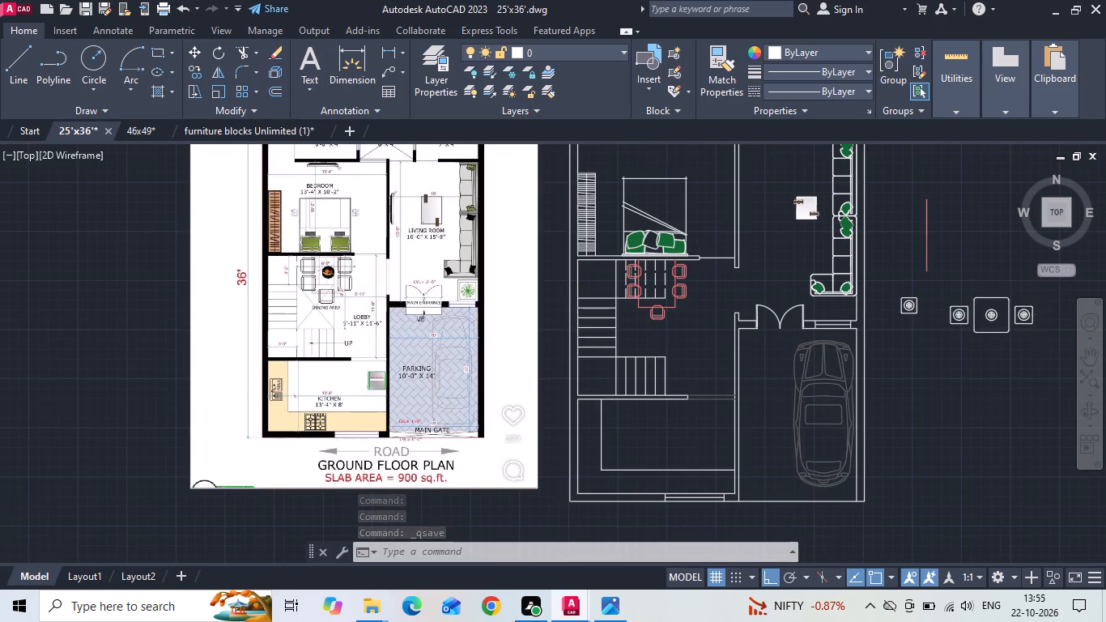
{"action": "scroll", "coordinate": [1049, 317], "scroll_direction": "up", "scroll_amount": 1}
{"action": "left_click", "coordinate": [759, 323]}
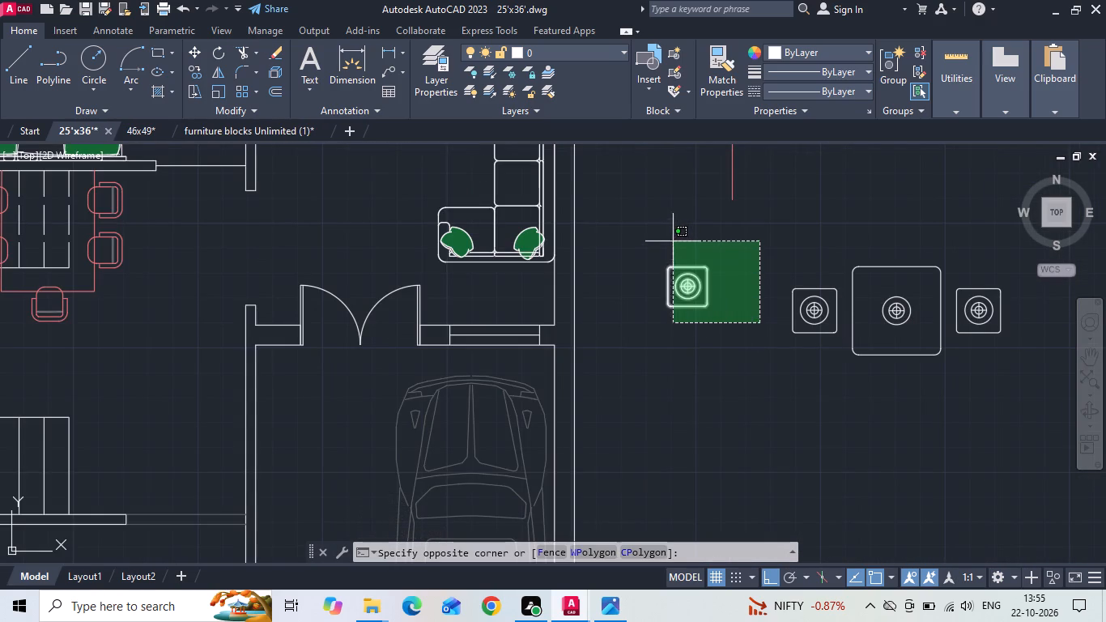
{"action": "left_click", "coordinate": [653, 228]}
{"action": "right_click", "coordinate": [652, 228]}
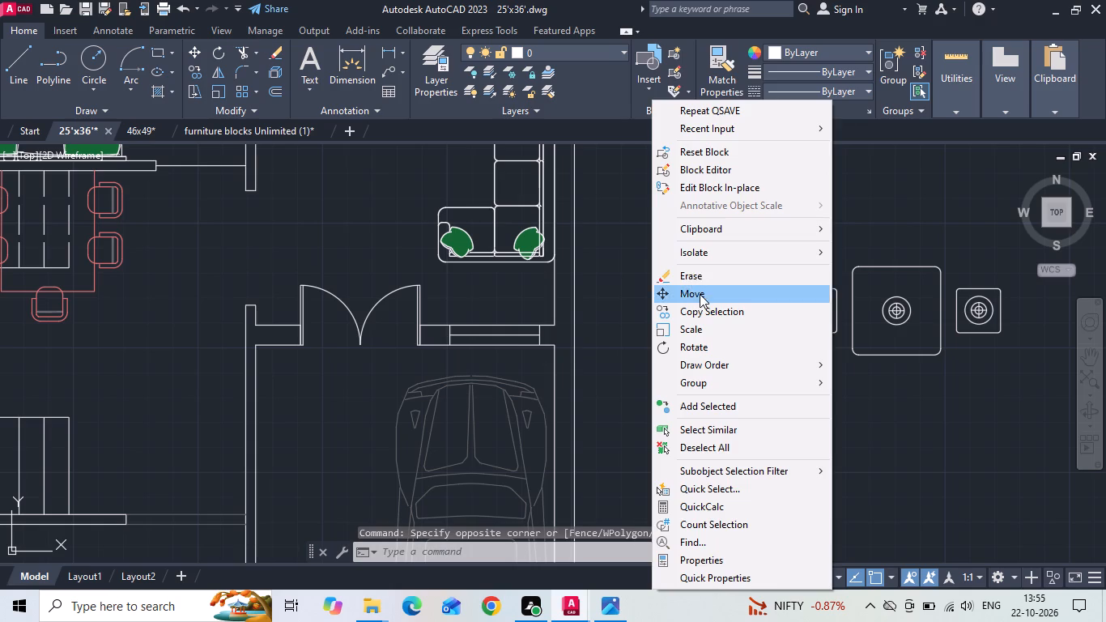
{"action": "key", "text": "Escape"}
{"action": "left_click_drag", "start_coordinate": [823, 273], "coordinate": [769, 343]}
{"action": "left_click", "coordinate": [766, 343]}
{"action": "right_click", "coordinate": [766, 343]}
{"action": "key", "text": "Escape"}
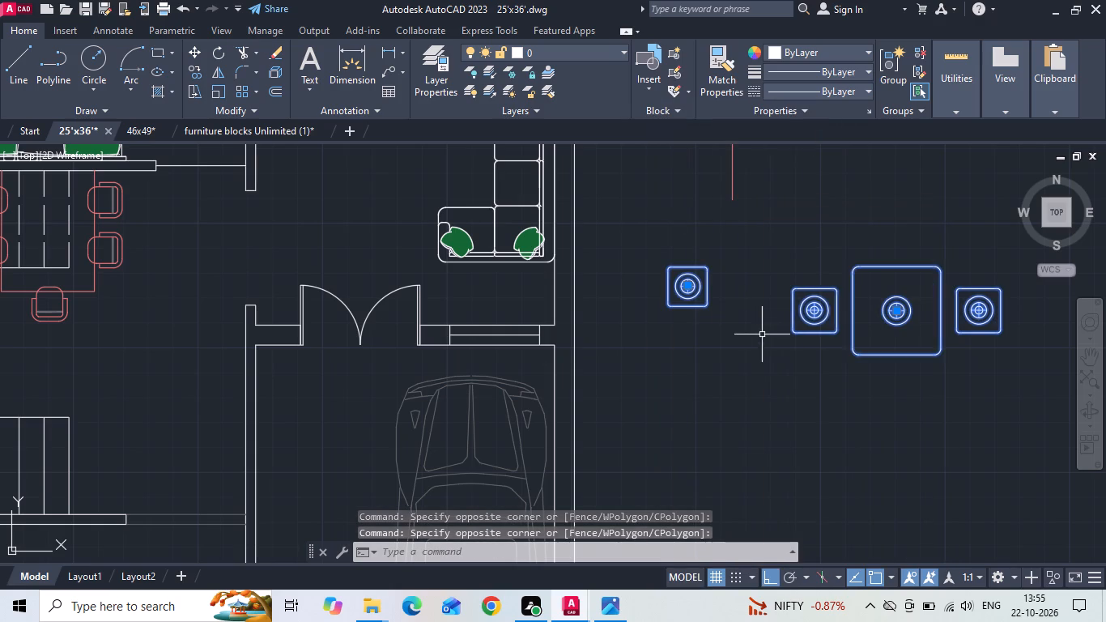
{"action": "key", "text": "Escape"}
Delete the spare block of one large and two small lamp tables east of the plan.
{"action": "left_click", "coordinate": [874, 314]}
{"action": "left_click", "coordinate": [826, 322]}
{"action": "key", "text": "Delete"}
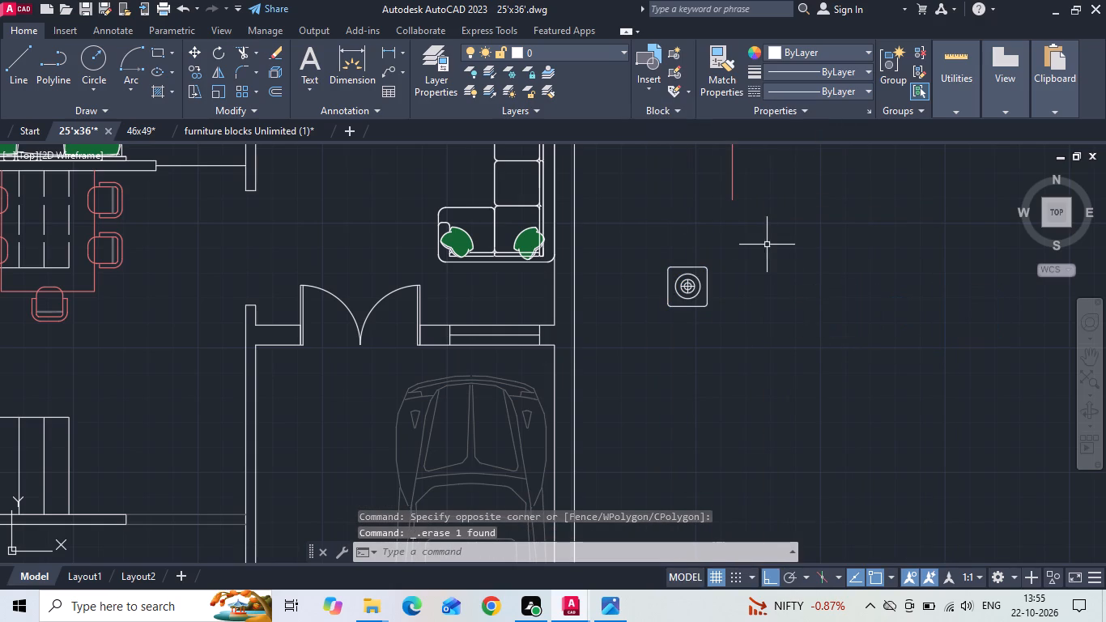
Move the remaining small square lamp table into the living room's southeast corner, against the east wall below the sofa.
{"action": "left_click_drag", "start_coordinate": [766, 245], "coordinate": [727, 261]}
{"action": "left_click", "coordinate": [624, 363]}
{"action": "right_click", "coordinate": [622, 362]}
{"action": "left_click", "coordinate": [674, 292]}
{"action": "scroll", "coordinate": [692, 261], "scroll_direction": "up", "scroll_amount": 3}
{"action": "left_click", "coordinate": [742, 369]}
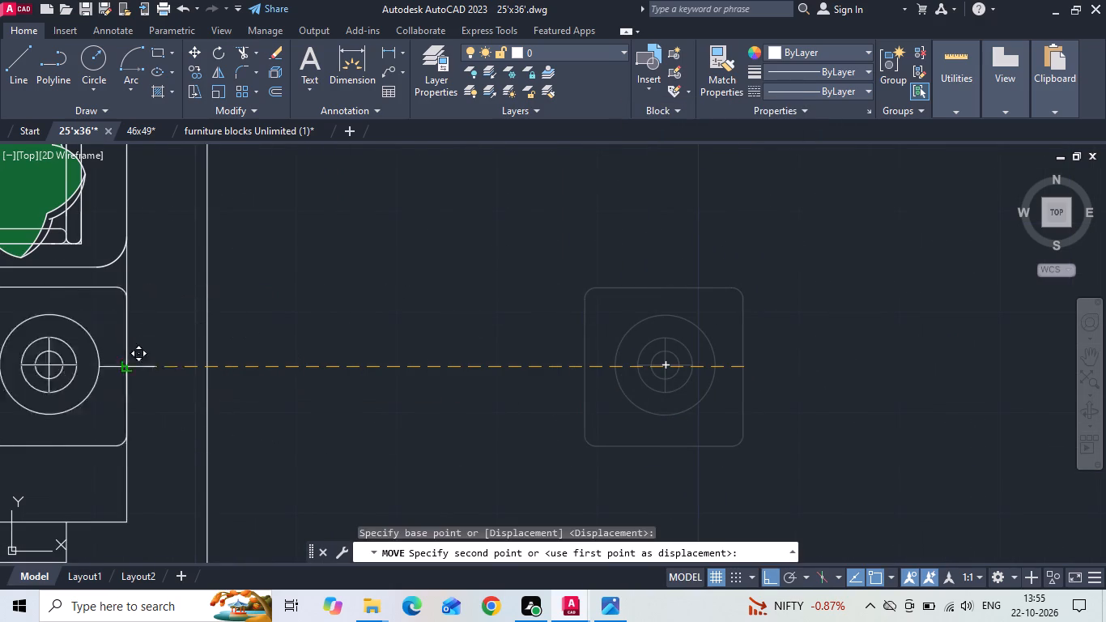
{"action": "left_click", "coordinate": [128, 394]}
Nudge the corner lamp table slightly west, clear of the living room's east wall, and save the drawing.
{"action": "scroll", "coordinate": [369, 322], "scroll_direction": "down", "scroll_amount": 1}
{"action": "middle_click_drag", "start_coordinate": [167, 336], "coordinate": [190, 336]}
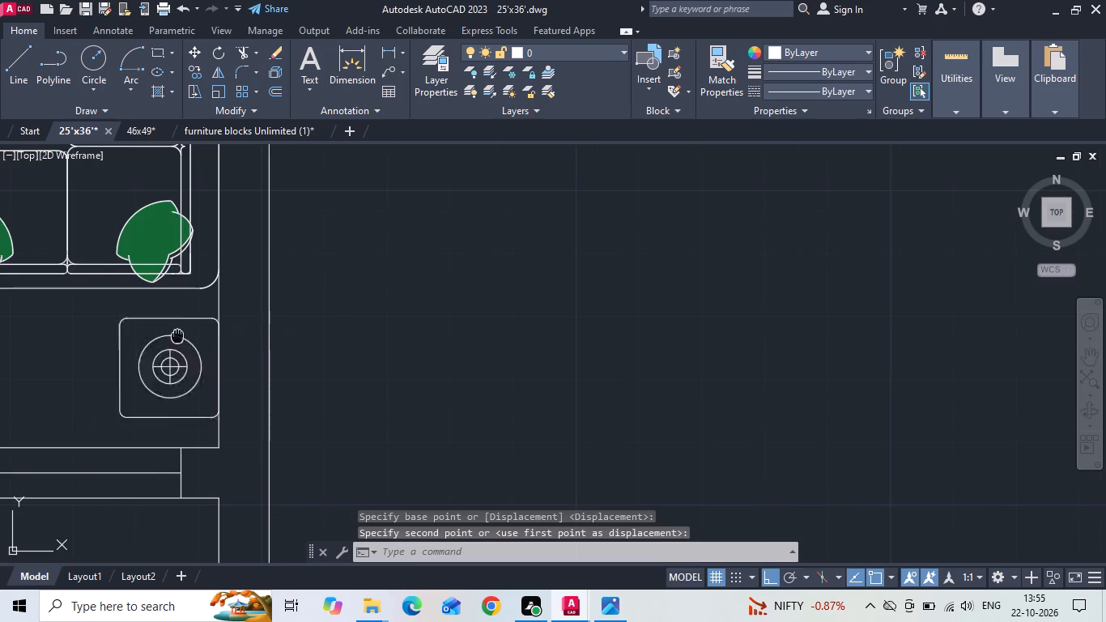
{"action": "middle_click_drag", "start_coordinate": [190, 336], "coordinate": [294, 336]}
{"action": "left_click_drag", "start_coordinate": [319, 303], "coordinate": [311, 334]}
{"action": "left_click", "coordinate": [234, 406]}
{"action": "right_click", "coordinate": [232, 398]}
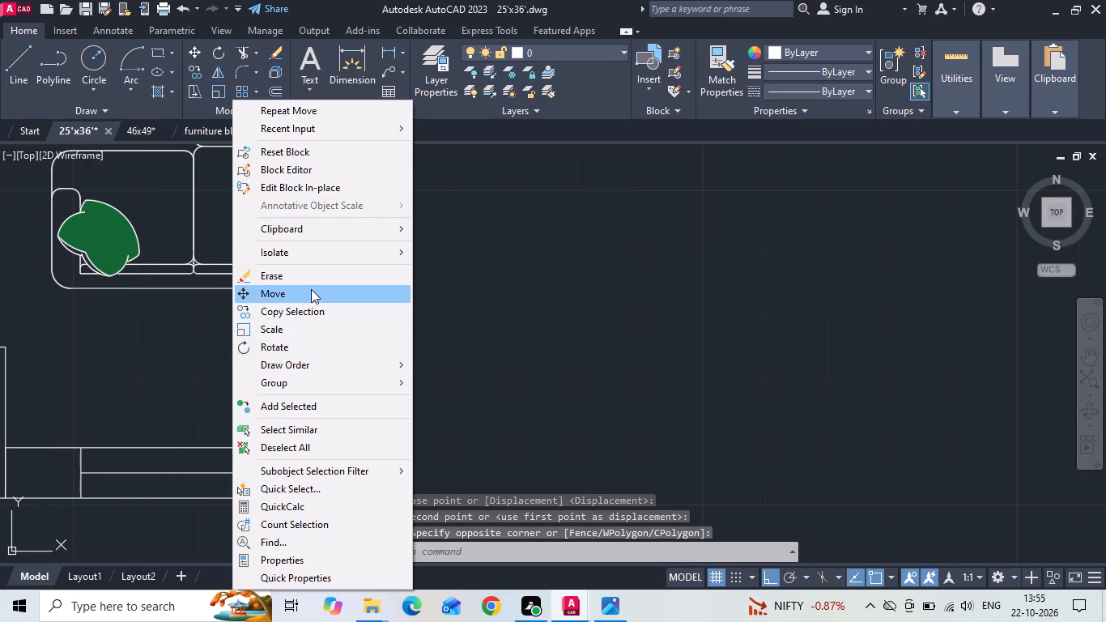
{"action": "left_click", "coordinate": [311, 291]}
{"action": "left_click", "coordinate": [595, 373]}
{"action": "left_click", "coordinate": [588, 373]}
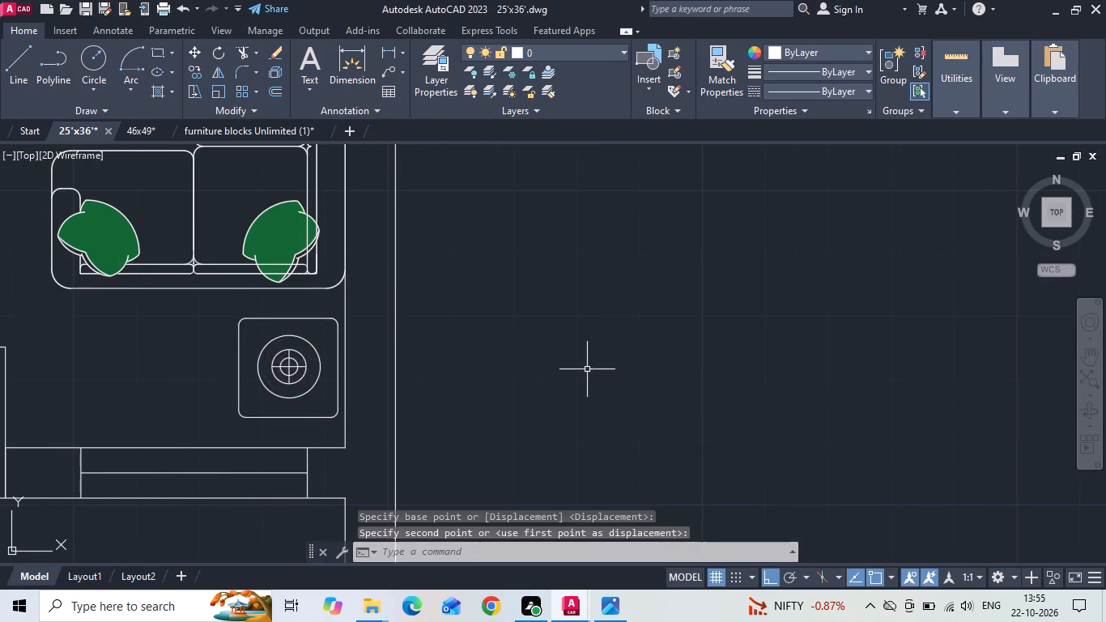
{"action": "scroll", "coordinate": [613, 339], "scroll_direction": "down", "scroll_amount": 1}
{"action": "key", "text": "ctrl+s"}
Delete the stray red lines and the spare blue six-chair dining set east of the plan.
{"action": "scroll", "coordinate": [609, 338], "scroll_direction": "down", "scroll_amount": 3}
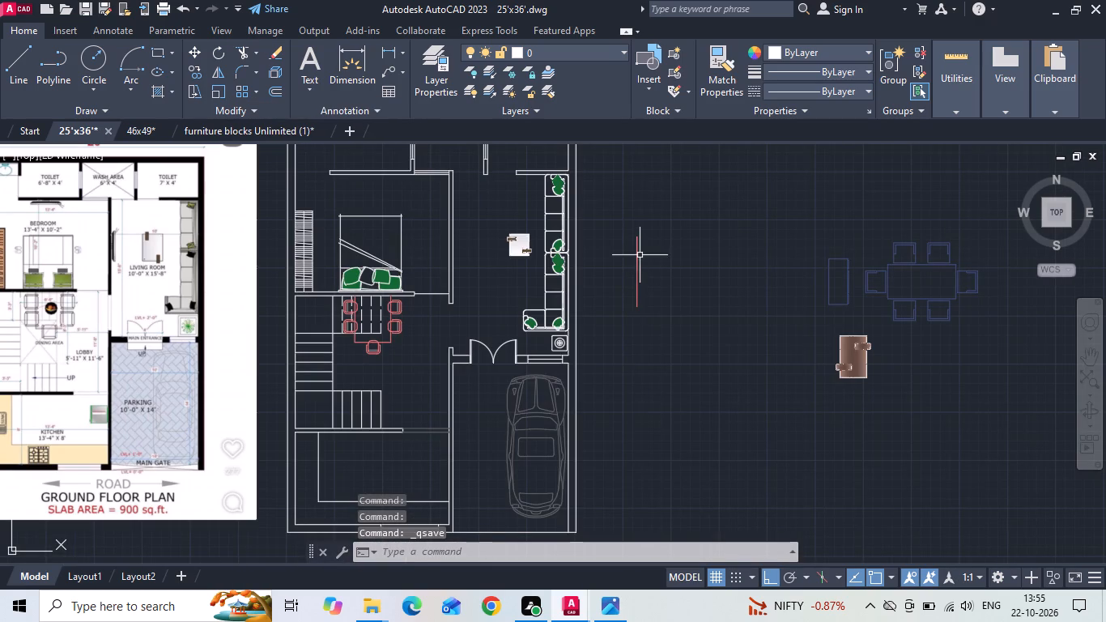
{"action": "left_click_drag", "start_coordinate": [640, 254], "coordinate": [628, 287]}
{"action": "left_click", "coordinate": [615, 330]}
{"action": "left_click", "coordinate": [836, 254]}
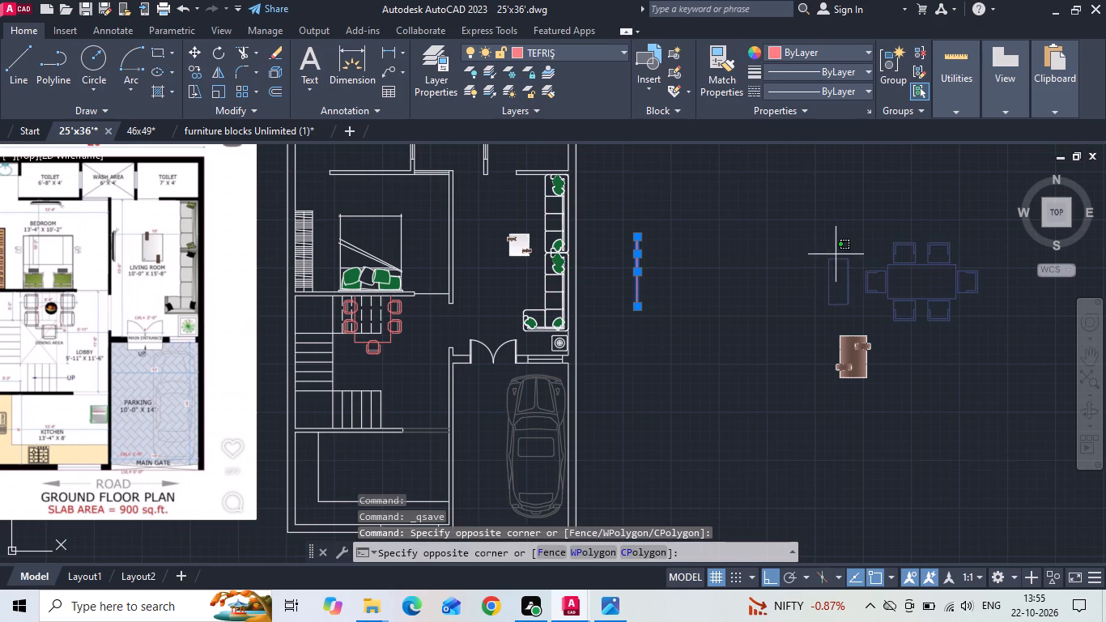
{"action": "left_click", "coordinate": [823, 275]}
{"action": "key", "text": "Delete"}
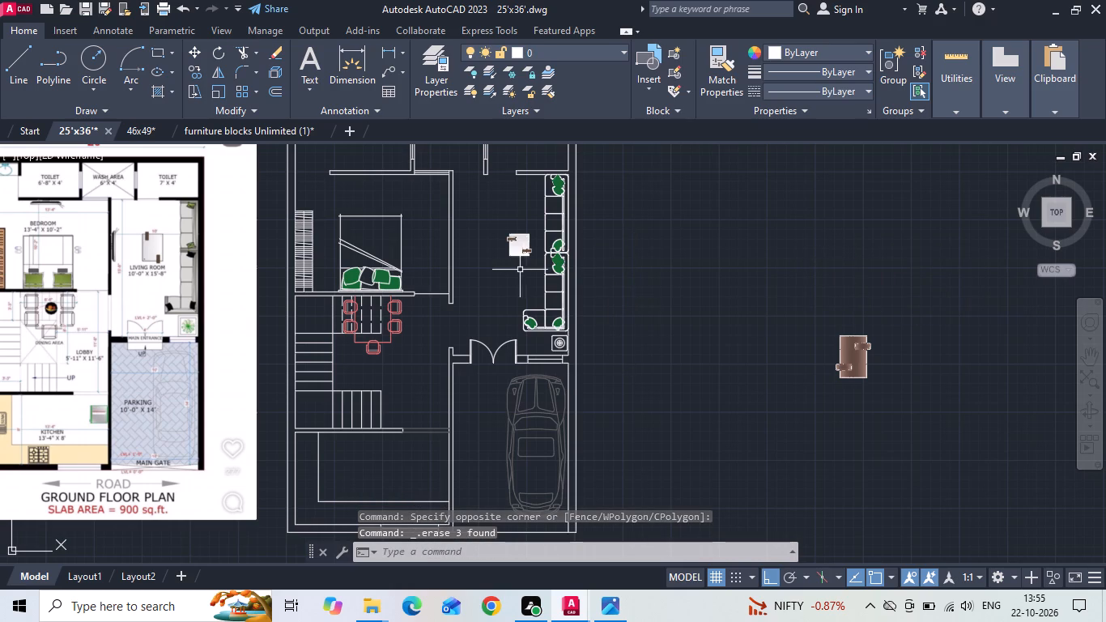
Delete the white coffee table from the living room.
{"action": "left_click", "coordinate": [510, 250]}
{"action": "key", "text": "Delete"}
Move the brown coffee table freely, with Ortho off, into the living room just west of the sofa, and save the drawing.
{"action": "left_click_drag", "start_coordinate": [832, 292], "coordinate": [821, 366]}
{"action": "left_click", "coordinate": [913, 409]}
{"action": "right_click", "coordinate": [900, 396]}
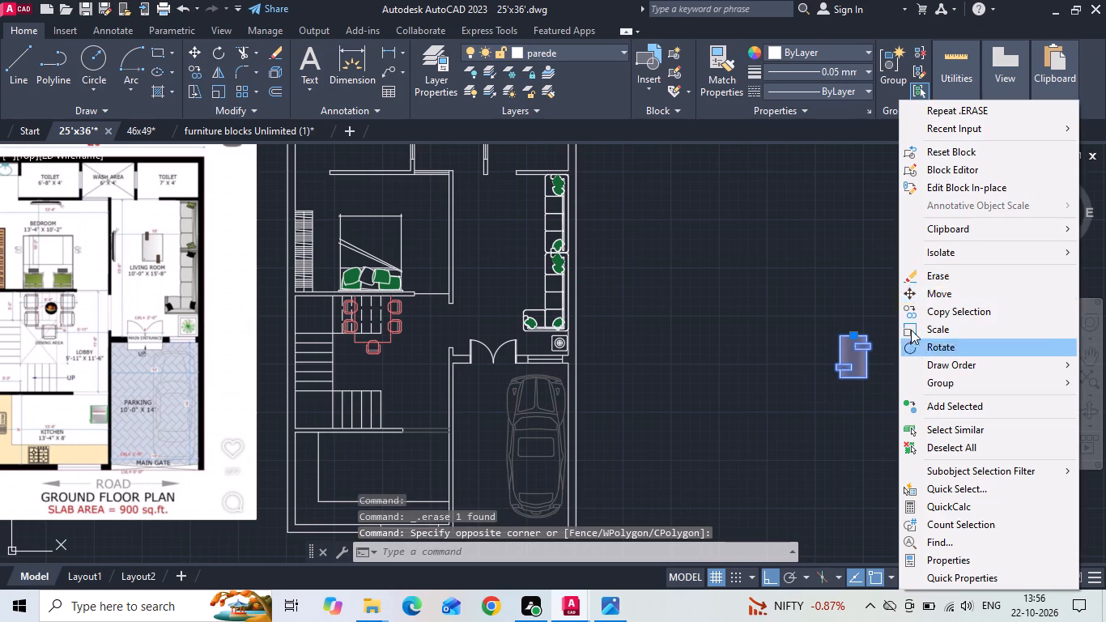
{"action": "left_click", "coordinate": [928, 297]}
{"action": "left_click_drag", "start_coordinate": [836, 344], "coordinate": [752, 352]}
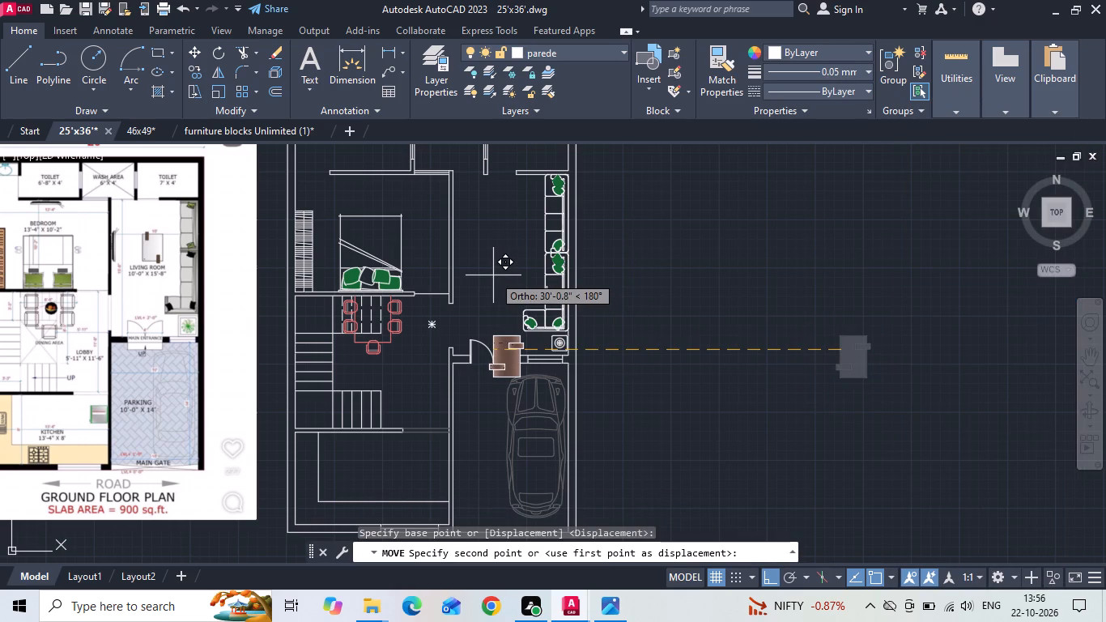
{"action": "key", "text": "F8"}
{"action": "scroll", "coordinate": [505, 236], "scroll_direction": "up", "scroll_amount": 1}
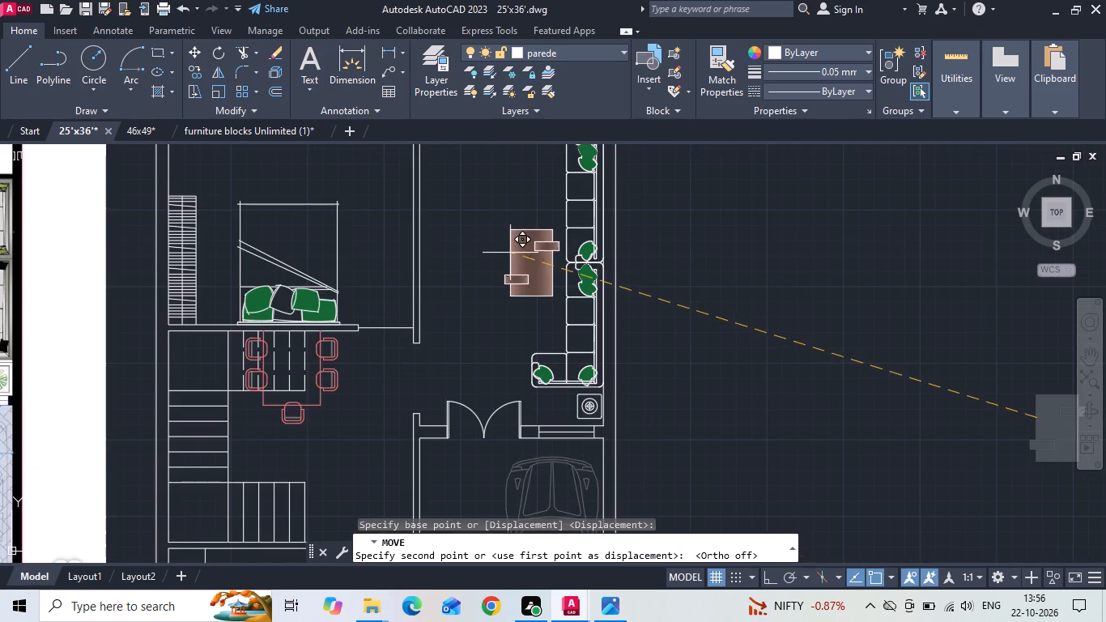
{"action": "left_click", "coordinate": [510, 252]}
{"action": "key", "text": "ctrl+s"}
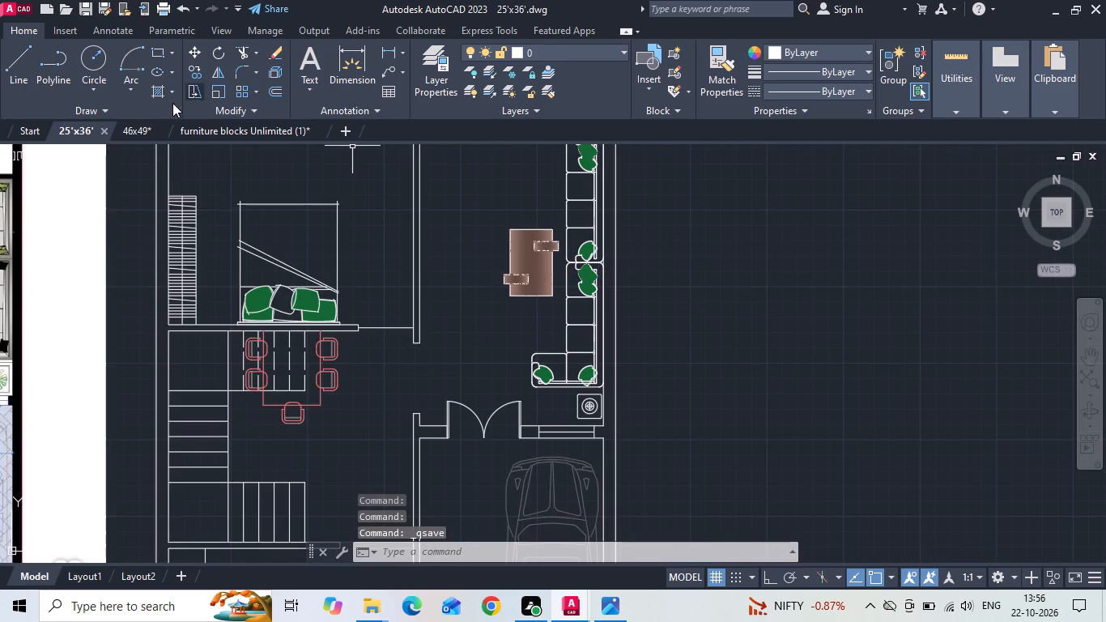
Copy the PUJA and BEDROOM labels from the 46x49 drawing and paste them into the 25'x36' plan around the bedroom.
{"action": "left_click", "coordinate": [144, 130]}
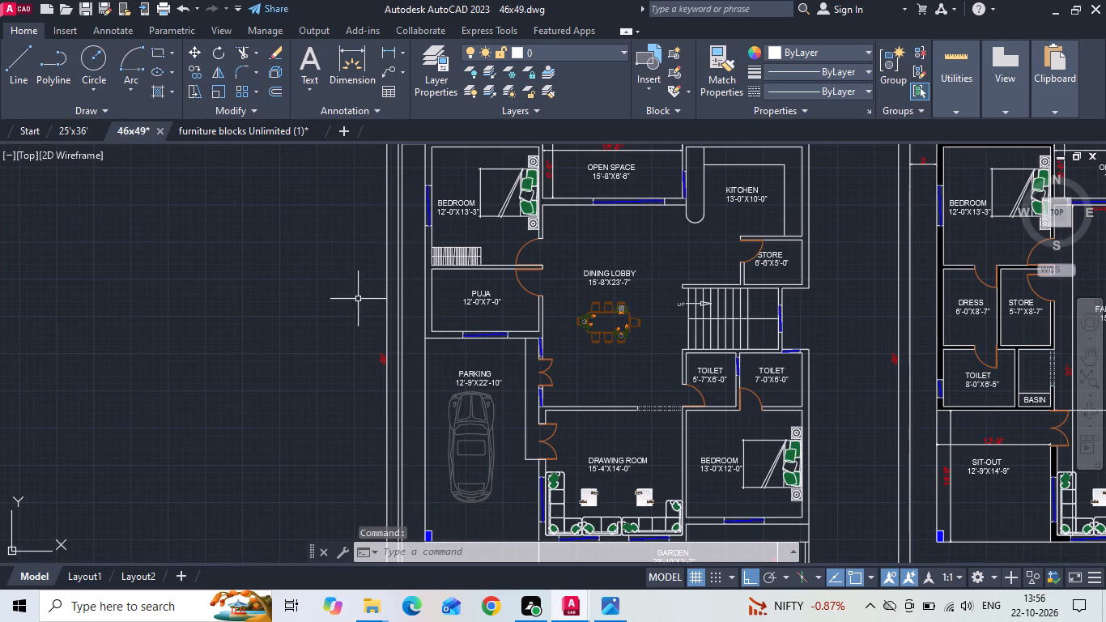
{"action": "left_click", "coordinate": [490, 295]}
{"action": "left_click", "coordinate": [462, 199]}
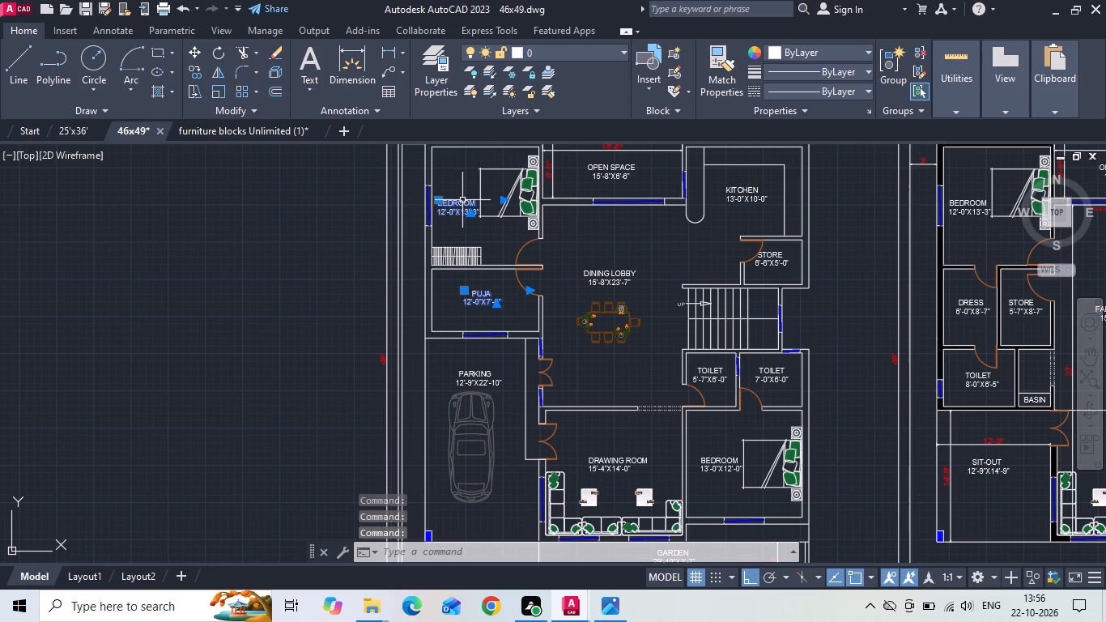
{"action": "key", "text": "ctrl+c"}
{"action": "left_click", "coordinate": [79, 134]}
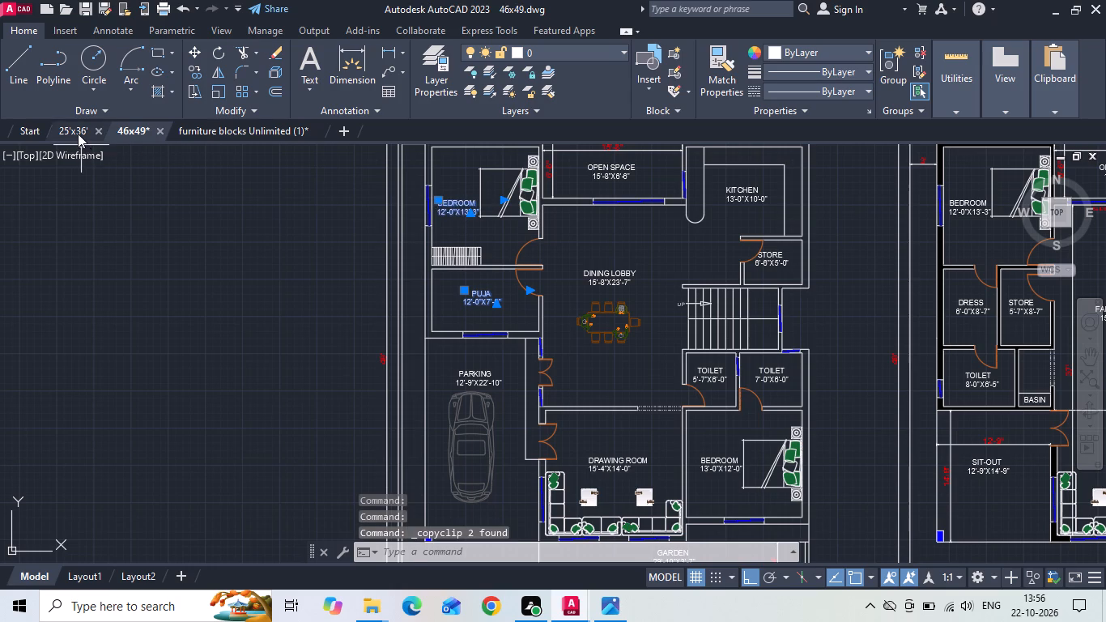
{"action": "key", "text": "ctrl+v"}
{"action": "scroll", "coordinate": [330, 284], "scroll_direction": "down", "scroll_amount": 1}
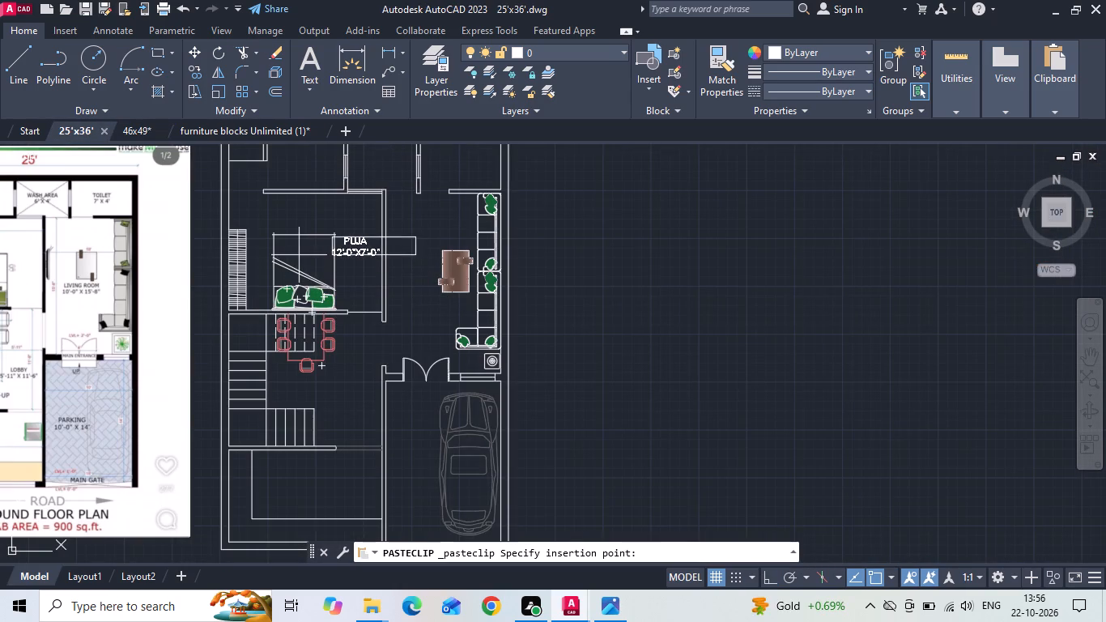
{"action": "left_click", "coordinate": [299, 255]}
Move the BEDROOM label from the north outer wall into the bedroom, just above the bed.
{"action": "scroll", "coordinate": [352, 360], "scroll_direction": "down", "scroll_amount": 1}
{"action": "scroll", "coordinate": [325, 194], "scroll_direction": "up", "scroll_amount": 2}
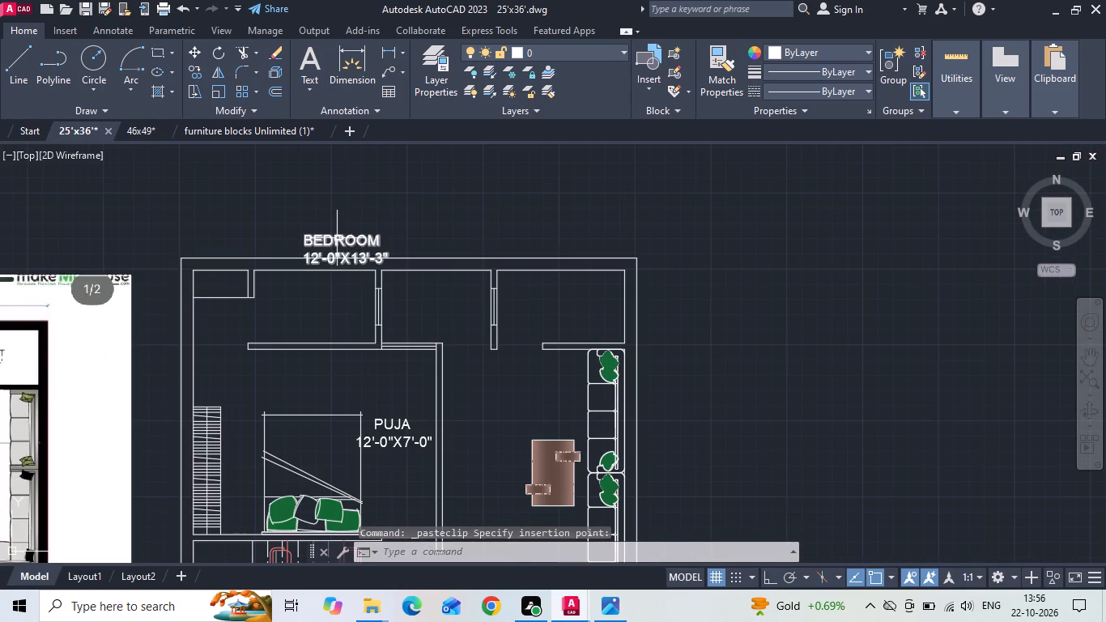
{"action": "left_click", "coordinate": [337, 241]}
{"action": "right_click", "coordinate": [337, 241]}
{"action": "left_click", "coordinate": [361, 301]}
{"action": "left_click_drag", "start_coordinate": [353, 252], "coordinate": [327, 309]}
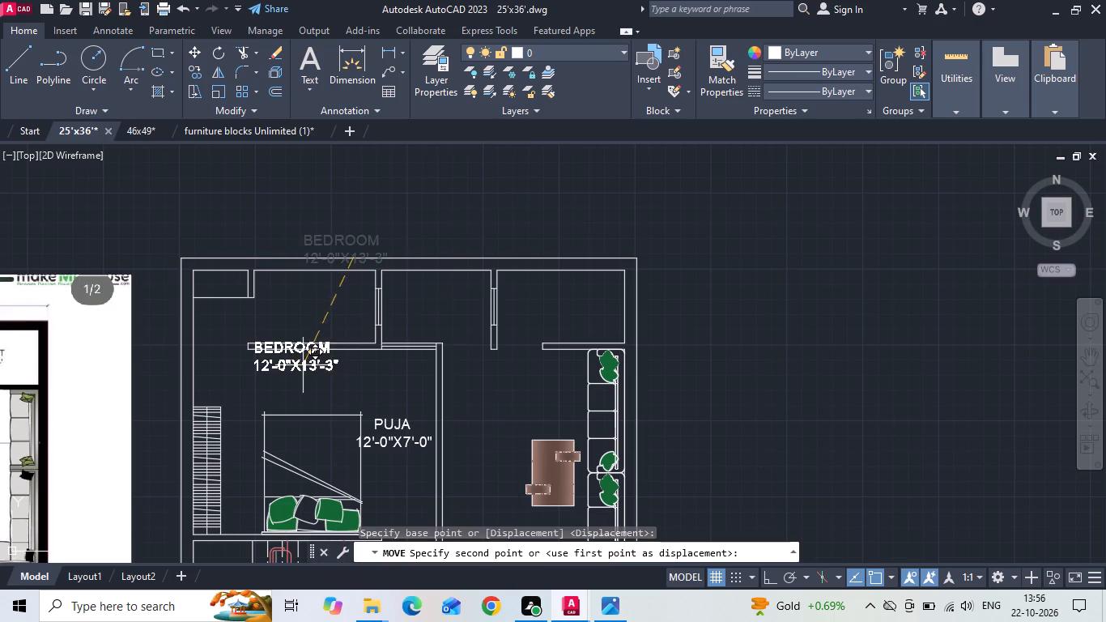
{"action": "left_click", "coordinate": [327, 393]}
Move the PUJA label from the bedroom into the small middle room along the north wall, and save the drawing.
{"action": "left_click", "coordinate": [385, 420]}
{"action": "right_click", "coordinate": [386, 420]}
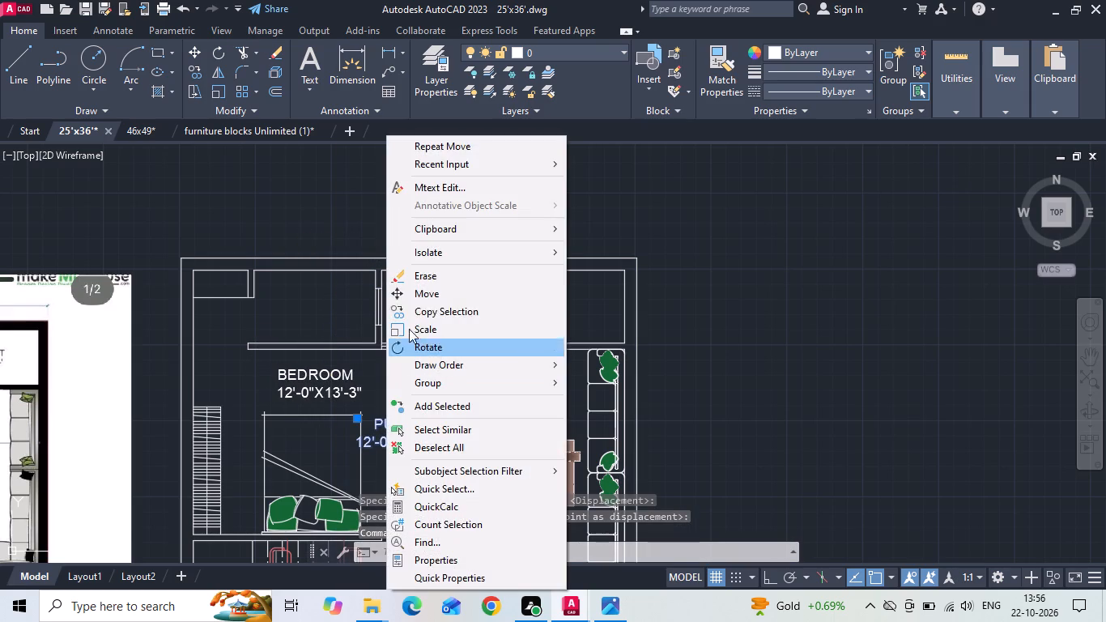
{"action": "left_click", "coordinate": [419, 295]}
{"action": "left_click_drag", "start_coordinate": [391, 438], "coordinate": [397, 424]}
{"action": "scroll", "coordinate": [420, 326], "scroll_direction": "up", "scroll_amount": 2}
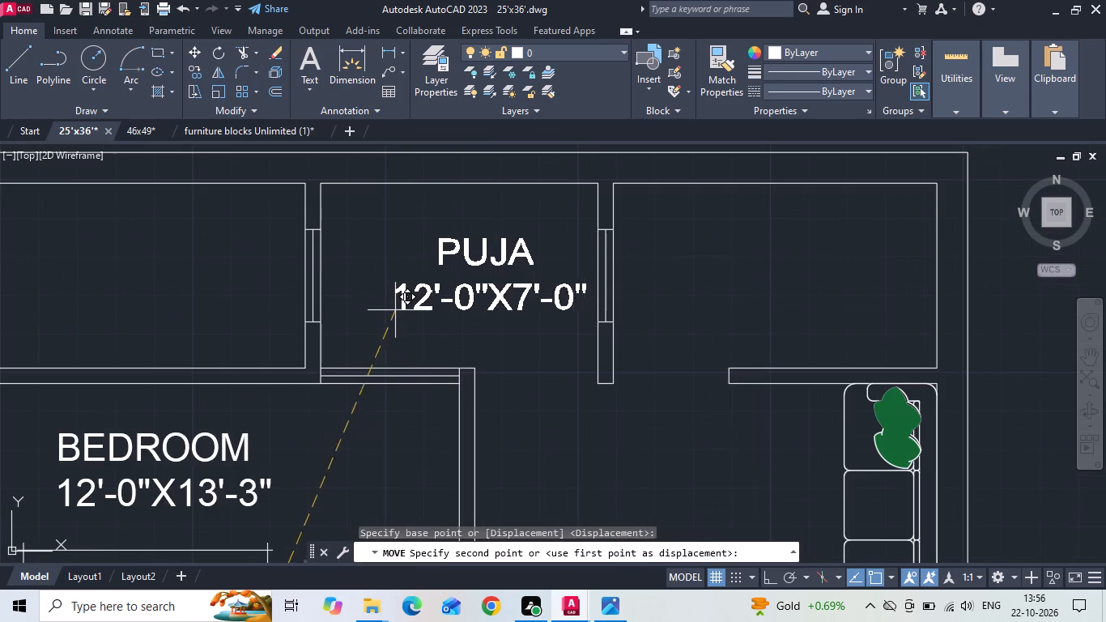
{"action": "left_click", "coordinate": [366, 306]}
{"action": "key", "text": "ctrl+s"}
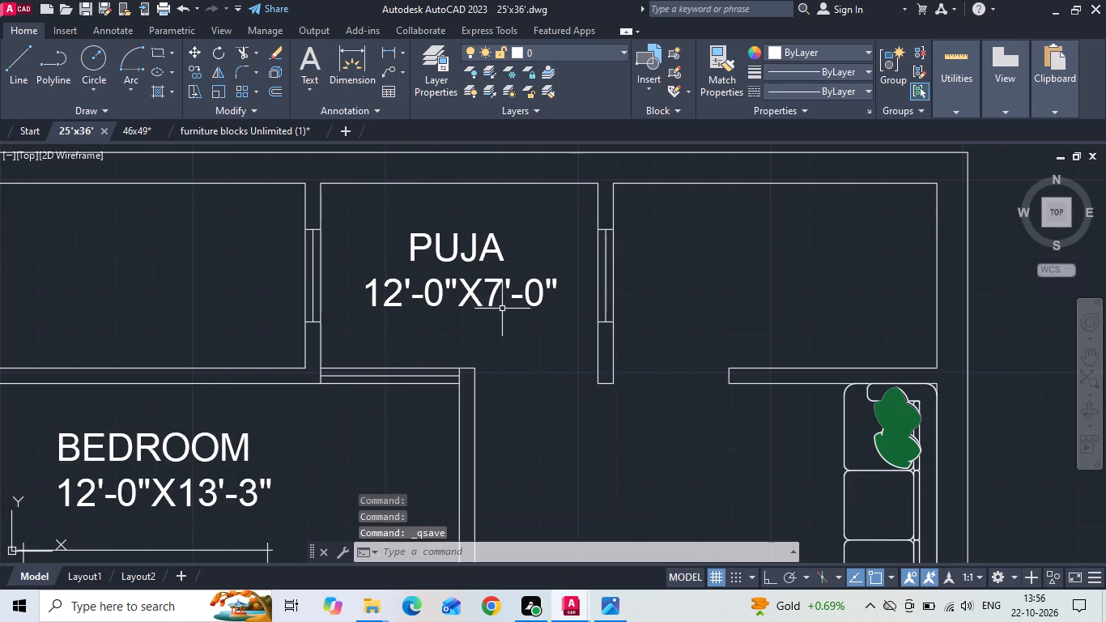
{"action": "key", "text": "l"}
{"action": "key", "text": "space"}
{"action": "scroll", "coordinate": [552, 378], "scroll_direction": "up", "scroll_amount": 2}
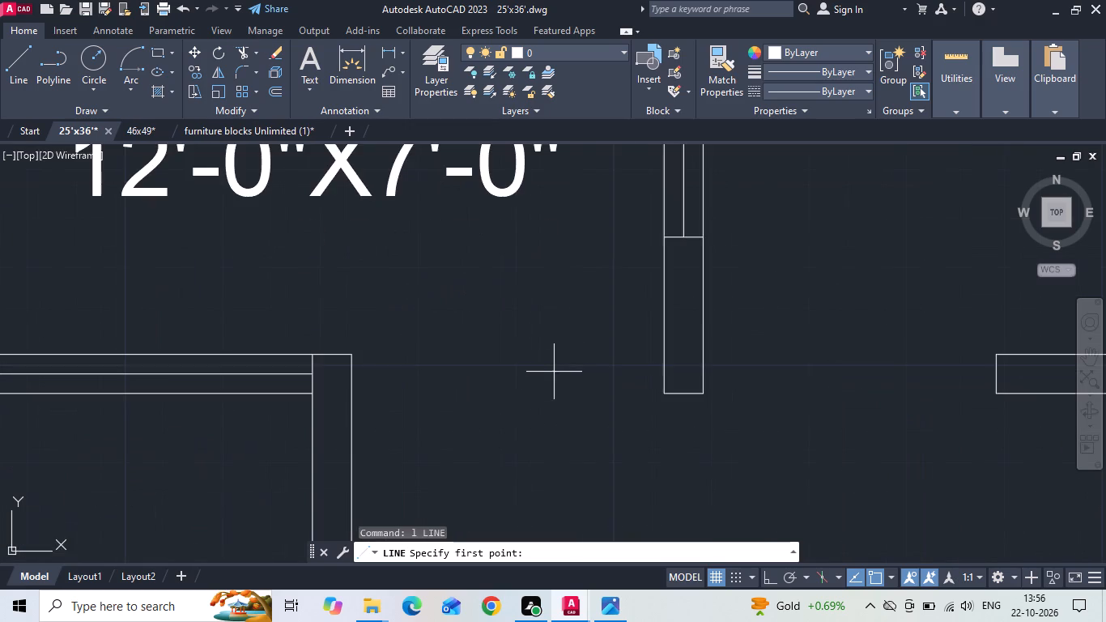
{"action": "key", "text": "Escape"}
Copy the middle line of the opening south of the PUJA room eastward so it ends at the room's east wall.
{"action": "left_click", "coordinate": [295, 375]}
{"action": "left_click", "coordinate": [288, 366]}
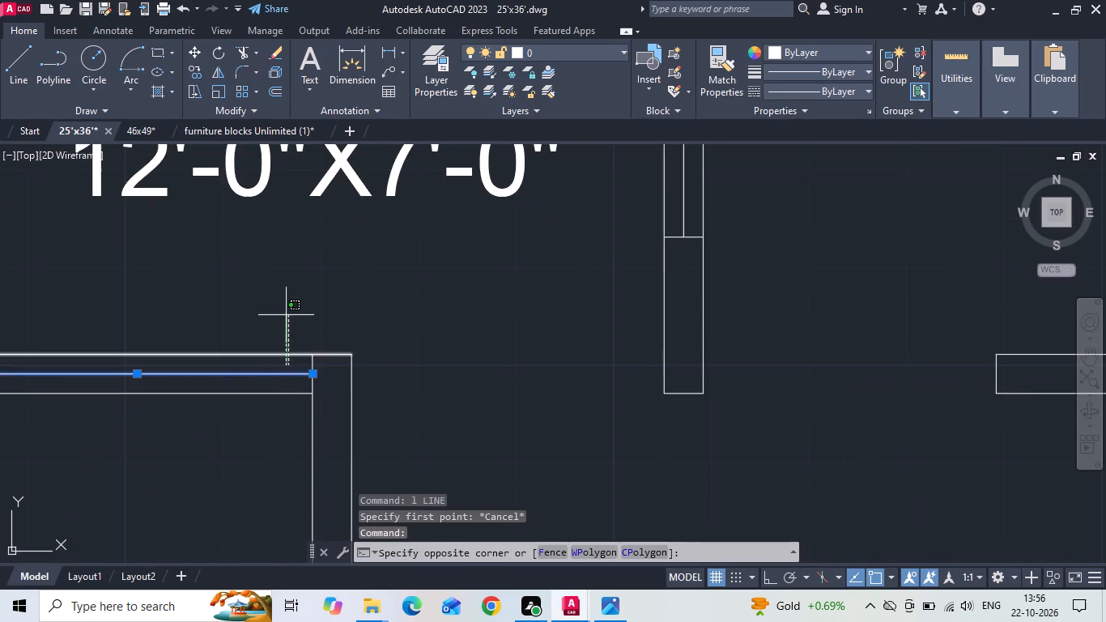
{"action": "right_click", "coordinate": [286, 311]}
{"action": "key", "text": "Escape"}
{"action": "key", "text": "Escape"}
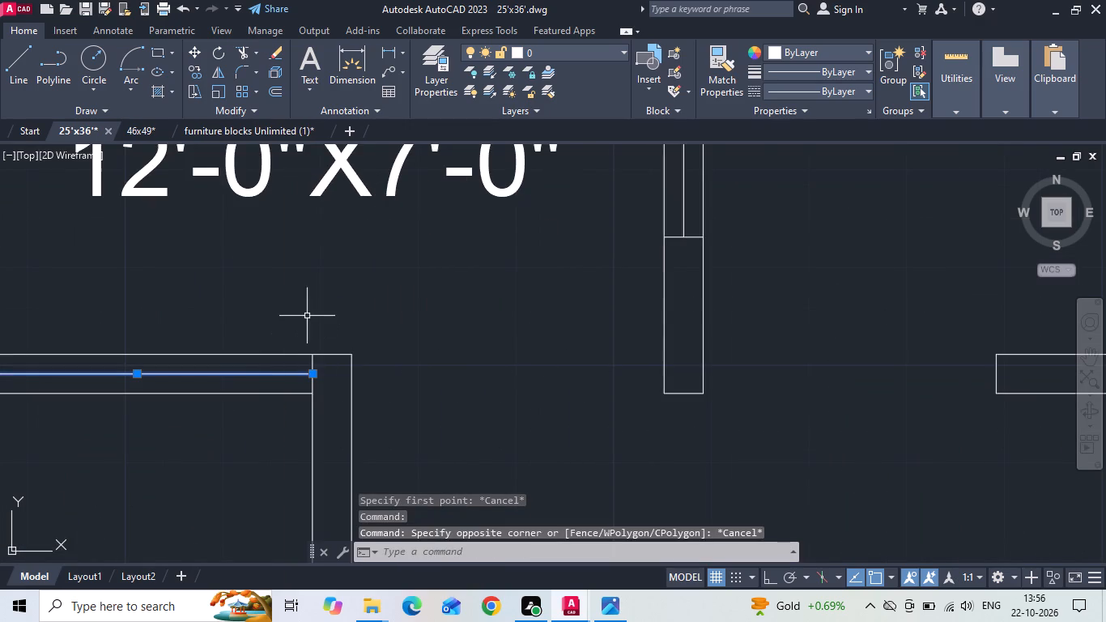
{"action": "right_click", "coordinate": [306, 316]}
{"action": "left_click", "coordinate": [347, 312]}
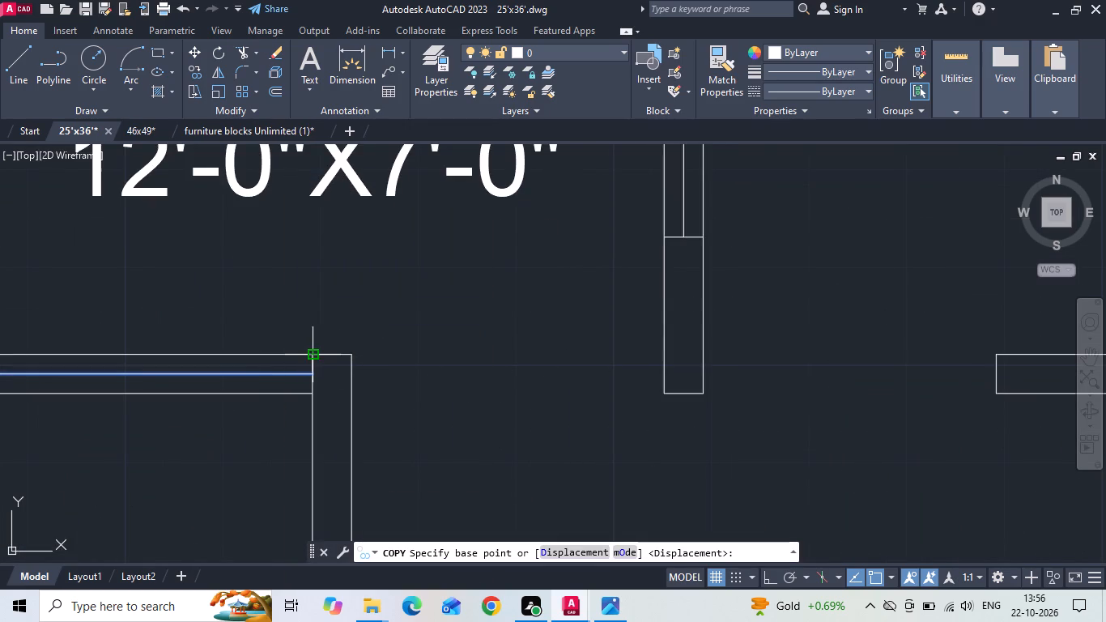
{"action": "left_click_drag", "start_coordinate": [313, 392], "coordinate": [326, 394]}
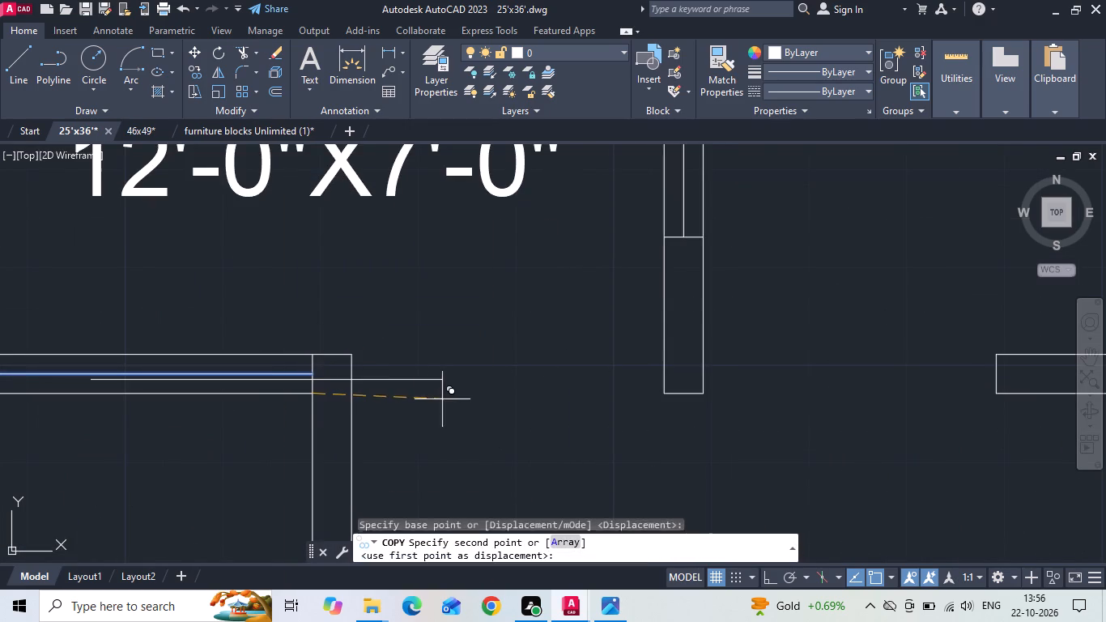
{"action": "left_click", "coordinate": [666, 387]}
{"action": "key", "text": "Escape"}
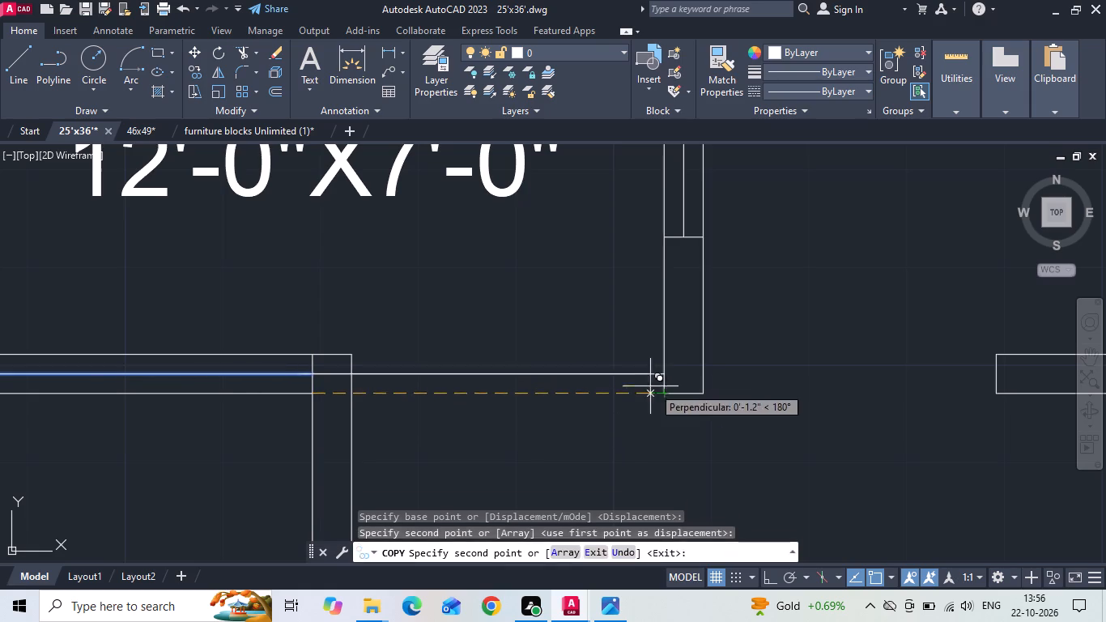
Trim the part of the copied line that crosses the wall between the bedroom and living room.
{"action": "key", "text": "t"}
{"action": "key", "text": "r"}
{"action": "key", "text": "space"}
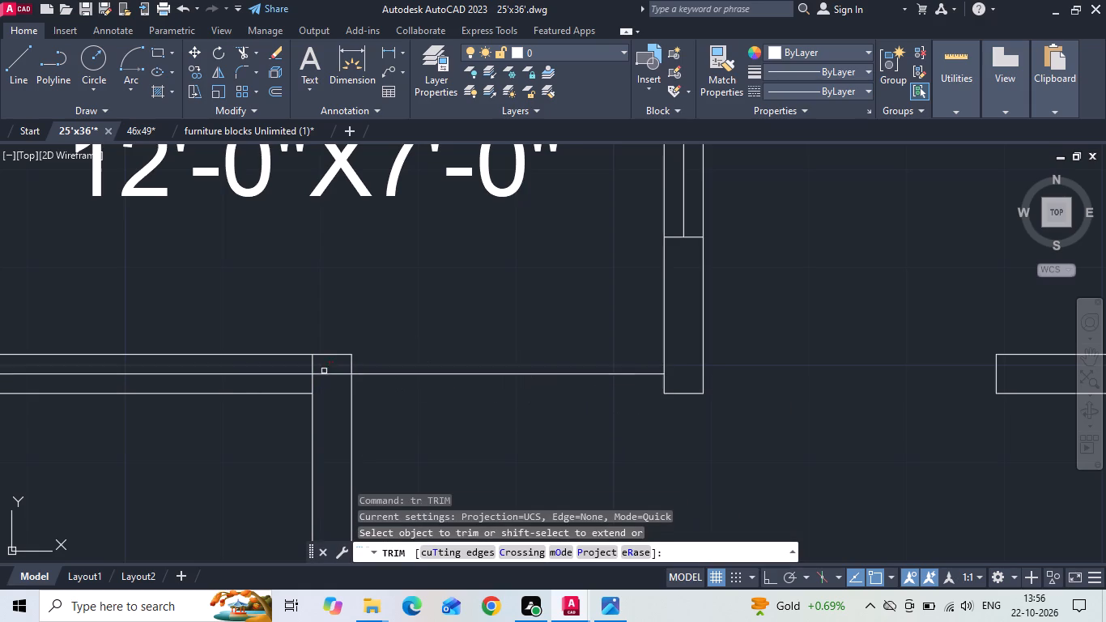
{"action": "left_click", "coordinate": [324, 370]}
{"action": "left_click", "coordinate": [330, 405]}
{"action": "key", "text": "Escape"}
Draw a line across the opening between the PUJA room's east wall and the living room's north wall end, and save.
{"action": "scroll", "coordinate": [611, 339], "scroll_direction": "down", "scroll_amount": 4}
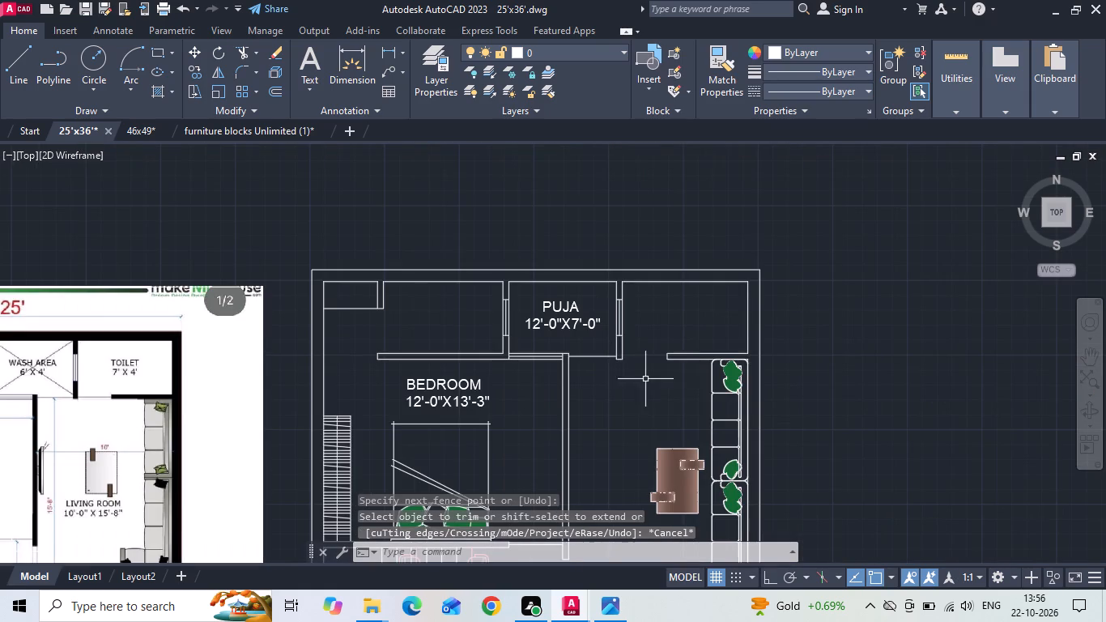
{"action": "key", "text": "l"}
{"action": "key", "text": "space"}
{"action": "scroll", "coordinate": [636, 364], "scroll_direction": "up", "scroll_amount": 3}
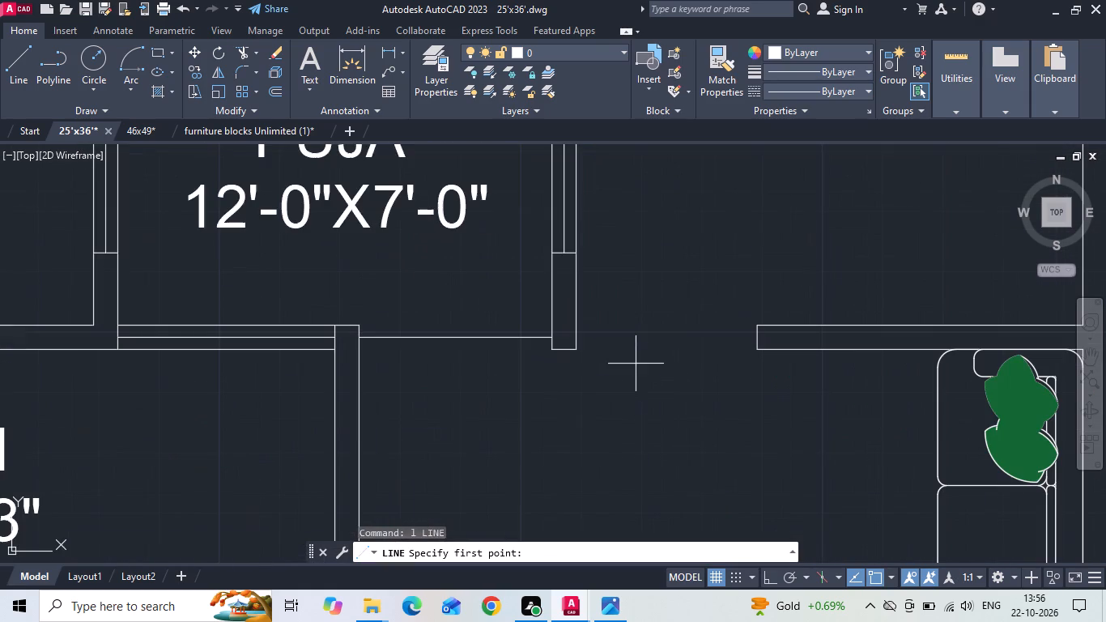
{"action": "left_click", "coordinate": [754, 339]}
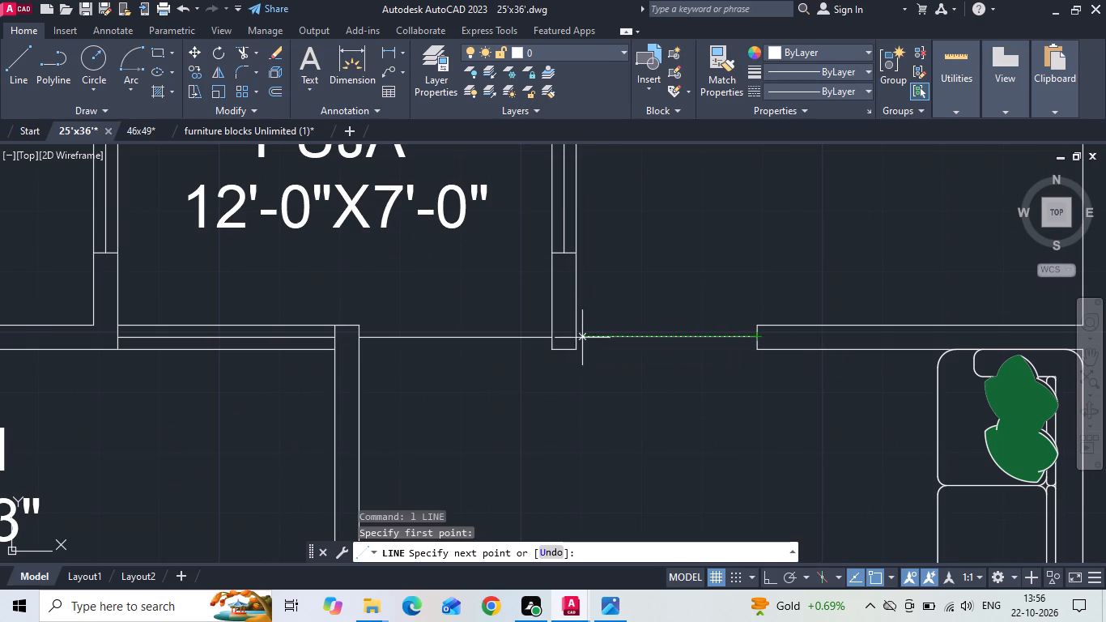
{"action": "left_click", "coordinate": [581, 337]}
{"action": "key", "text": "Escape"}
{"action": "scroll", "coordinate": [610, 344], "scroll_direction": "down", "scroll_amount": 3}
{"action": "middle_click_drag", "start_coordinate": [584, 334], "coordinate": [573, 309]}
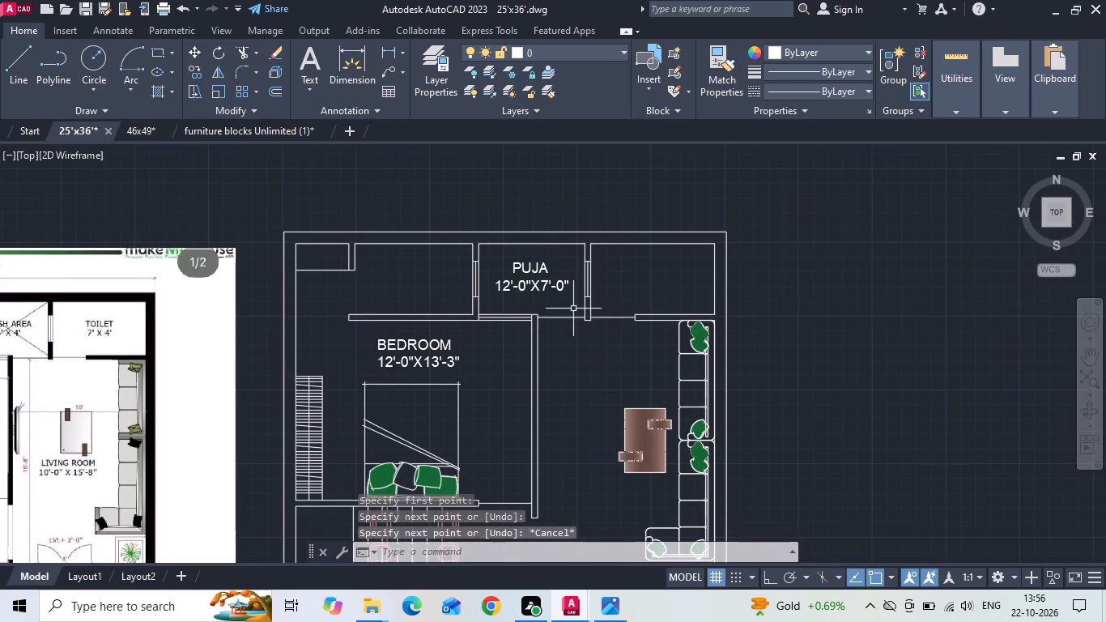
{"action": "key", "text": "ctrl+s"}
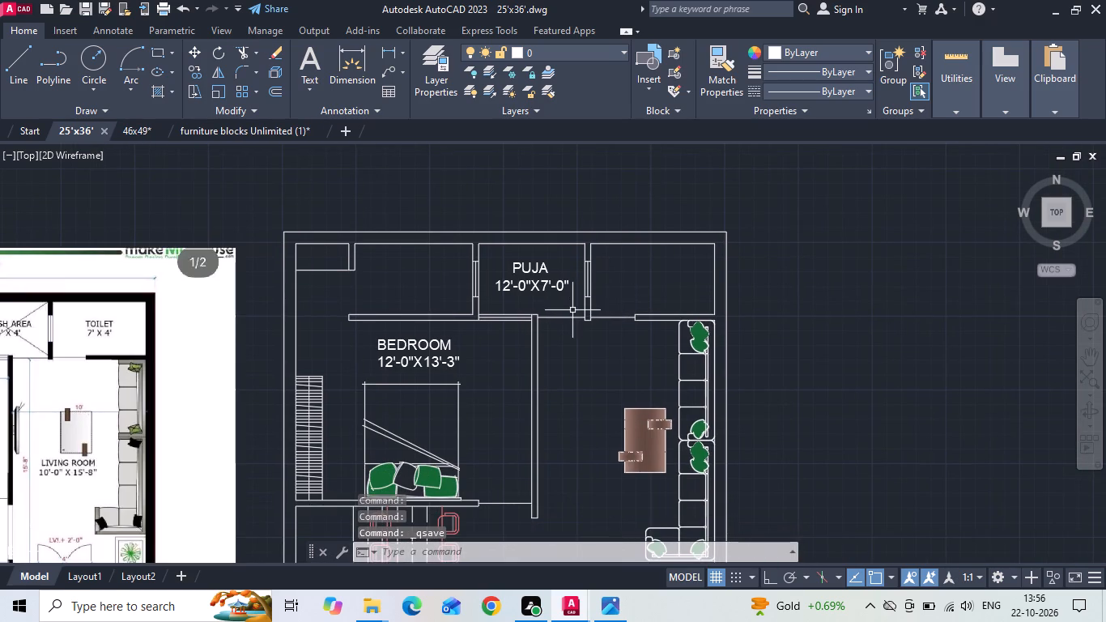
Open the 40'x55' drawing from the 21102026 folder inside the INTERNSHIP folder on the desktop.
{"action": "left_click", "coordinate": [6, 6]}
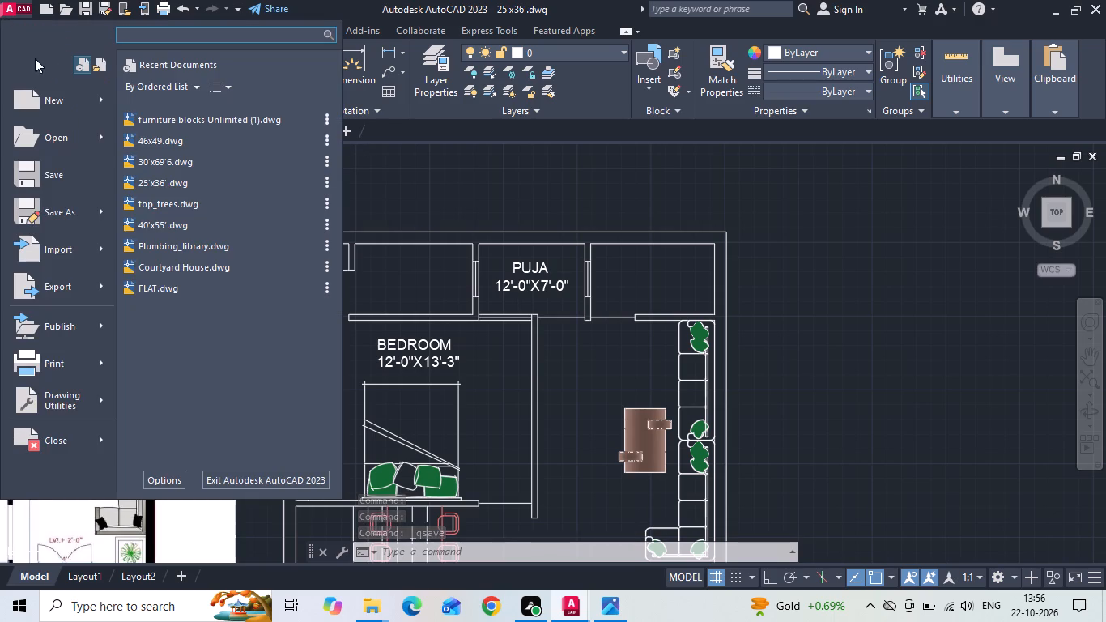
{"action": "left_click", "coordinate": [74, 133]}
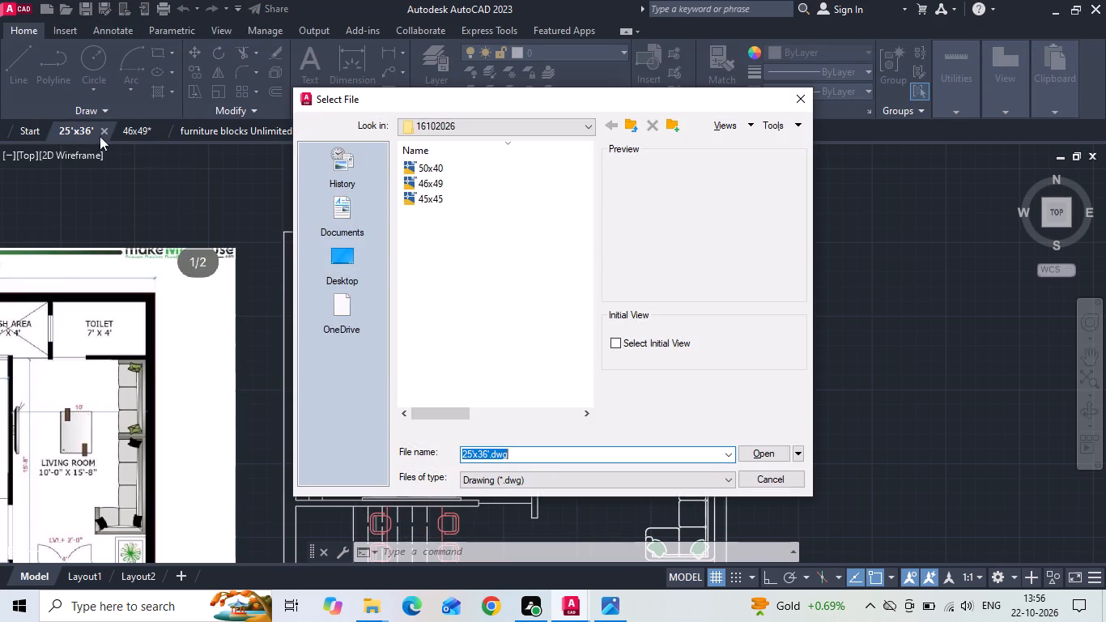
{"action": "left_click", "coordinate": [338, 265]}
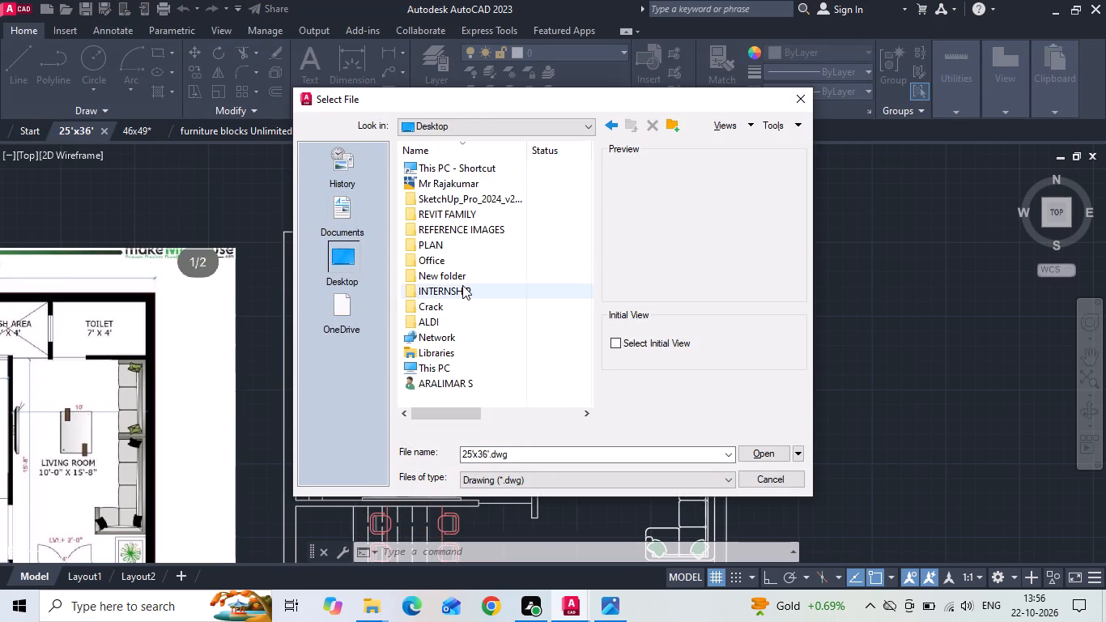
{"action": "double_click", "coordinate": [462, 285]}
{"action": "double_click", "coordinate": [458, 189]}
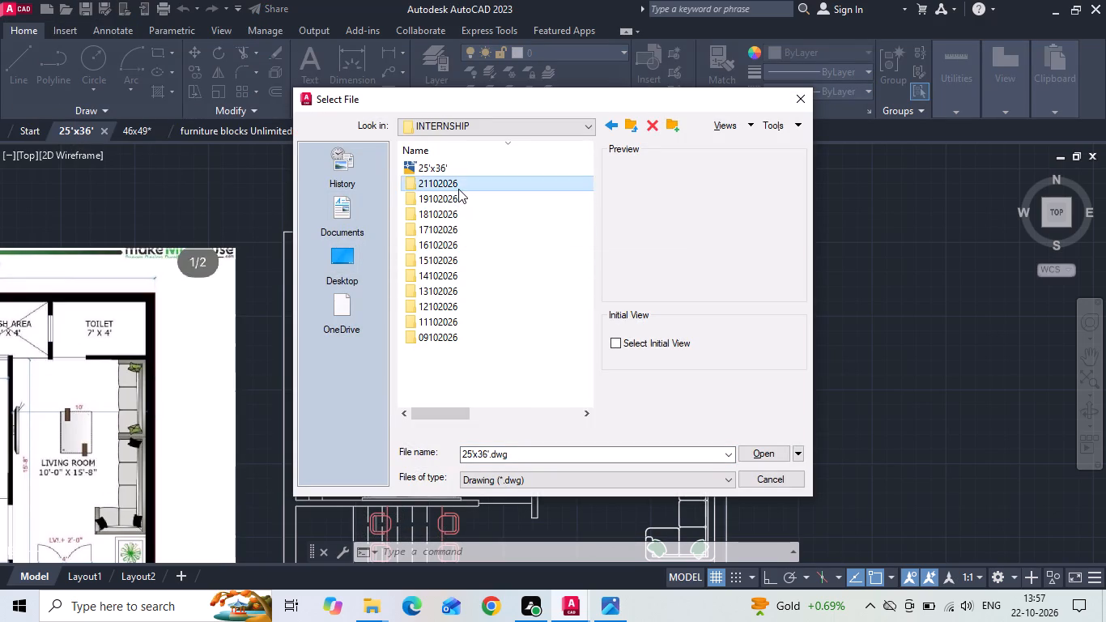
{"action": "left_click", "coordinate": [448, 167]}
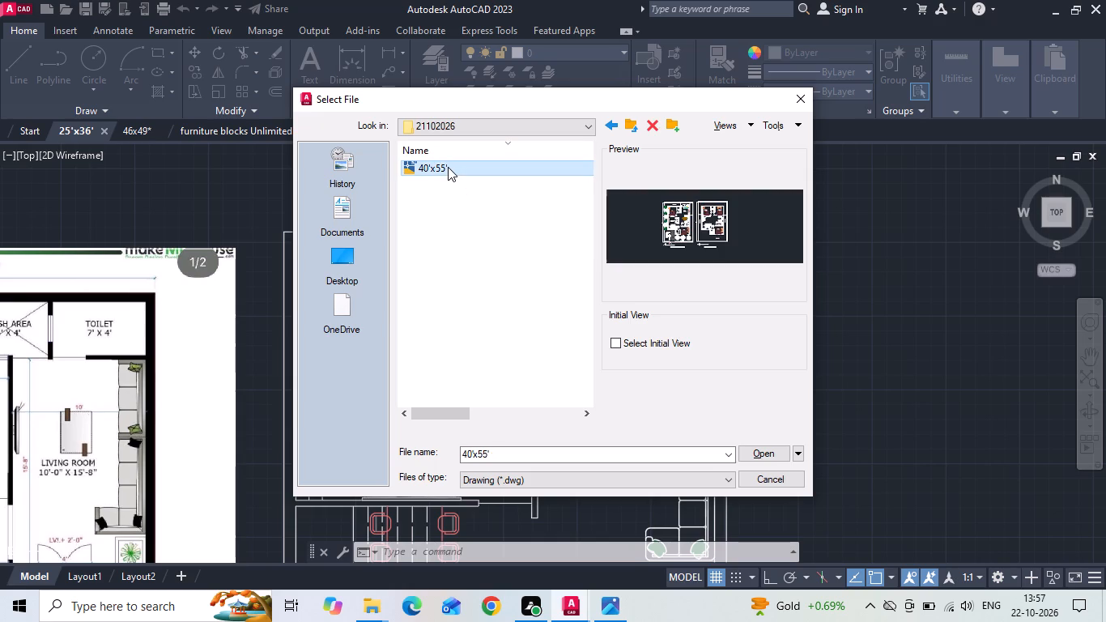
{"action": "left_click", "coordinate": [754, 455]}
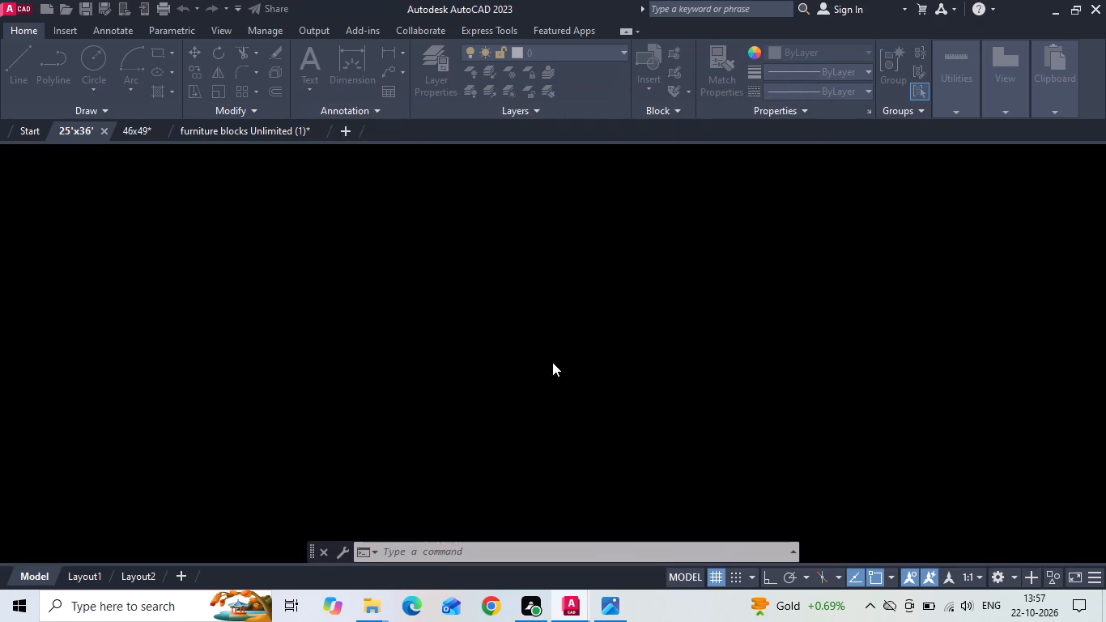
Copy the TV unit from the 40'x55' ground-floor living room and paste it against the 25'x36' living room's west wall.
{"action": "scroll", "coordinate": [369, 270], "scroll_direction": "up", "scroll_amount": 2}
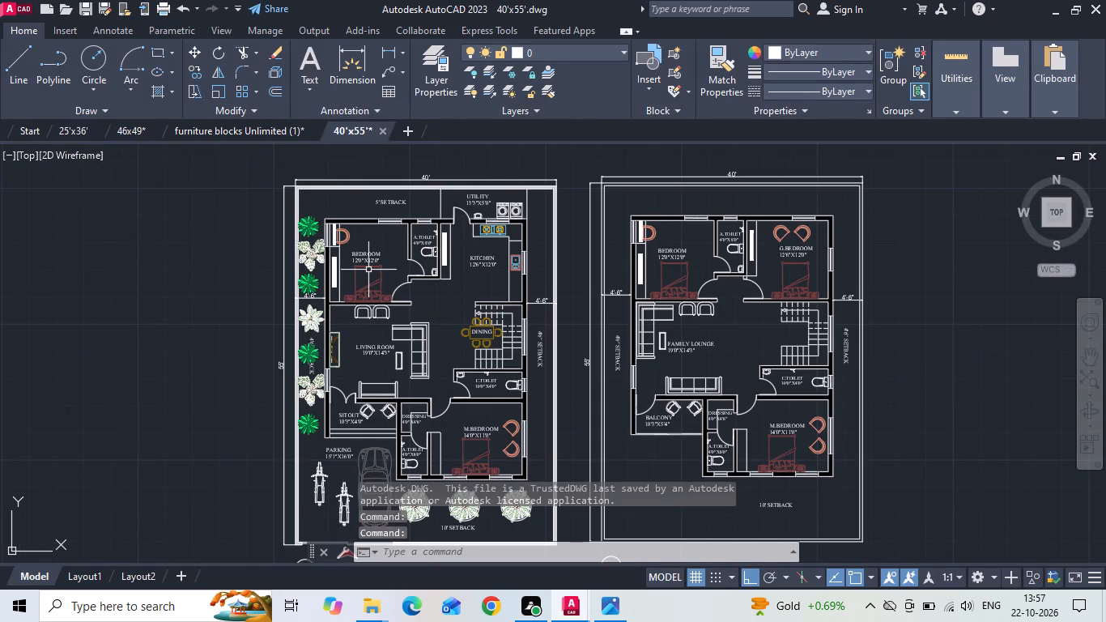
{"action": "left_click", "coordinate": [332, 341]}
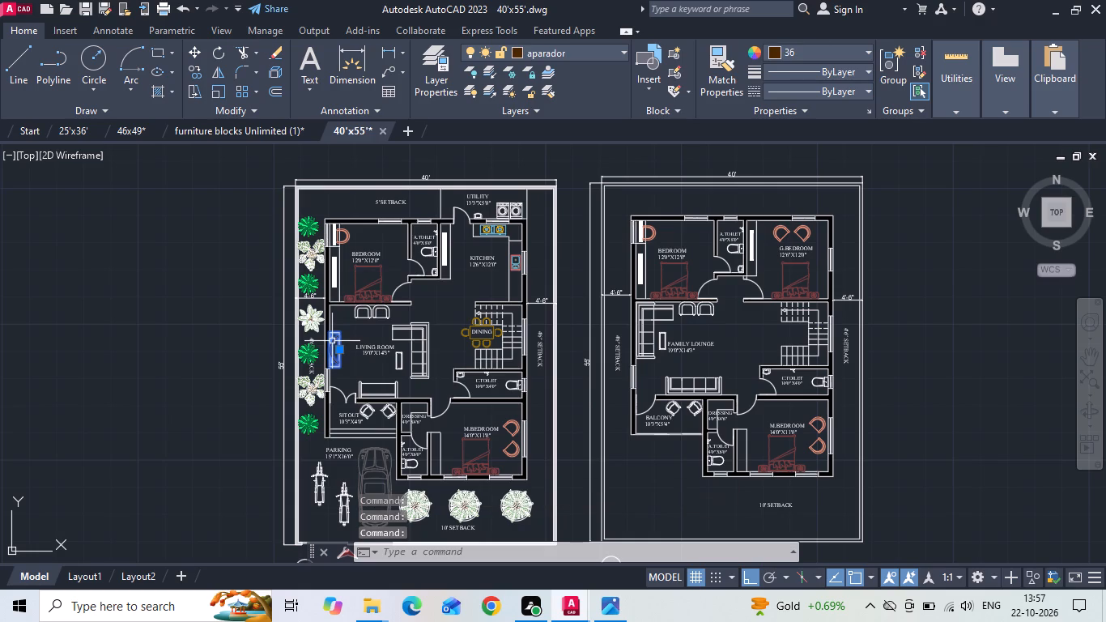
{"action": "key", "text": "ctrl+c"}
{"action": "left_click", "coordinate": [75, 131]}
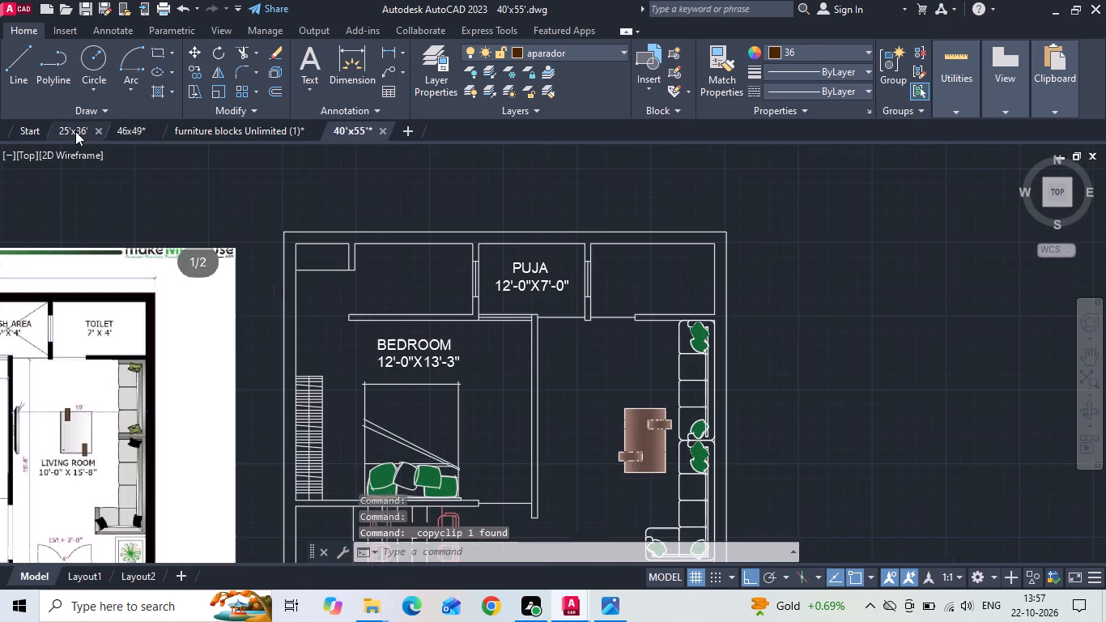
{"action": "key", "text": "ctrl+v"}
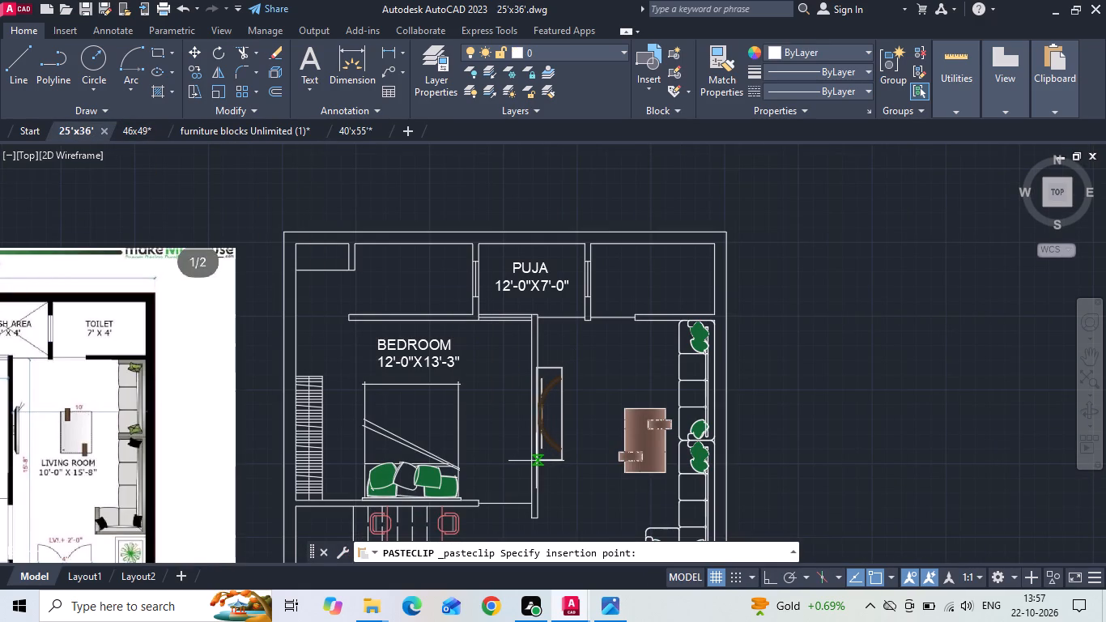
{"action": "left_click", "coordinate": [535, 461]}
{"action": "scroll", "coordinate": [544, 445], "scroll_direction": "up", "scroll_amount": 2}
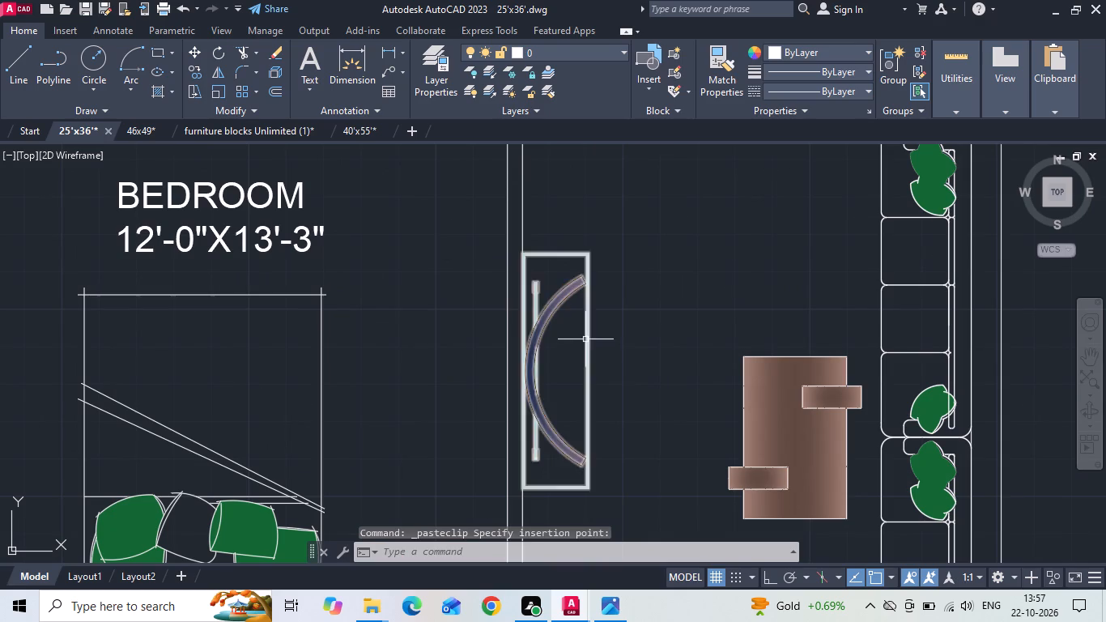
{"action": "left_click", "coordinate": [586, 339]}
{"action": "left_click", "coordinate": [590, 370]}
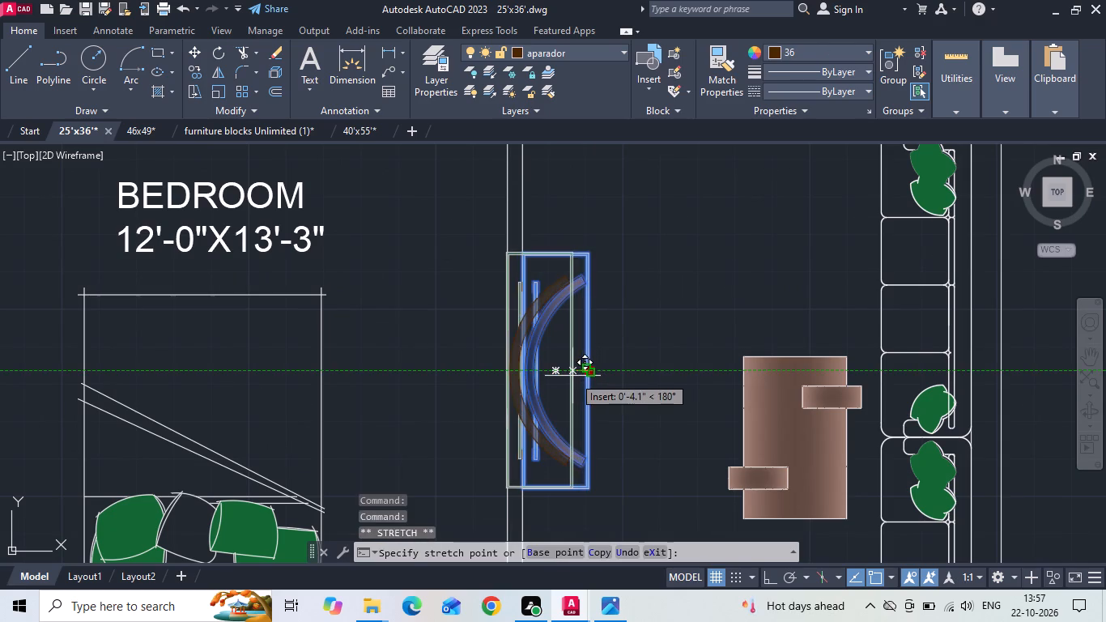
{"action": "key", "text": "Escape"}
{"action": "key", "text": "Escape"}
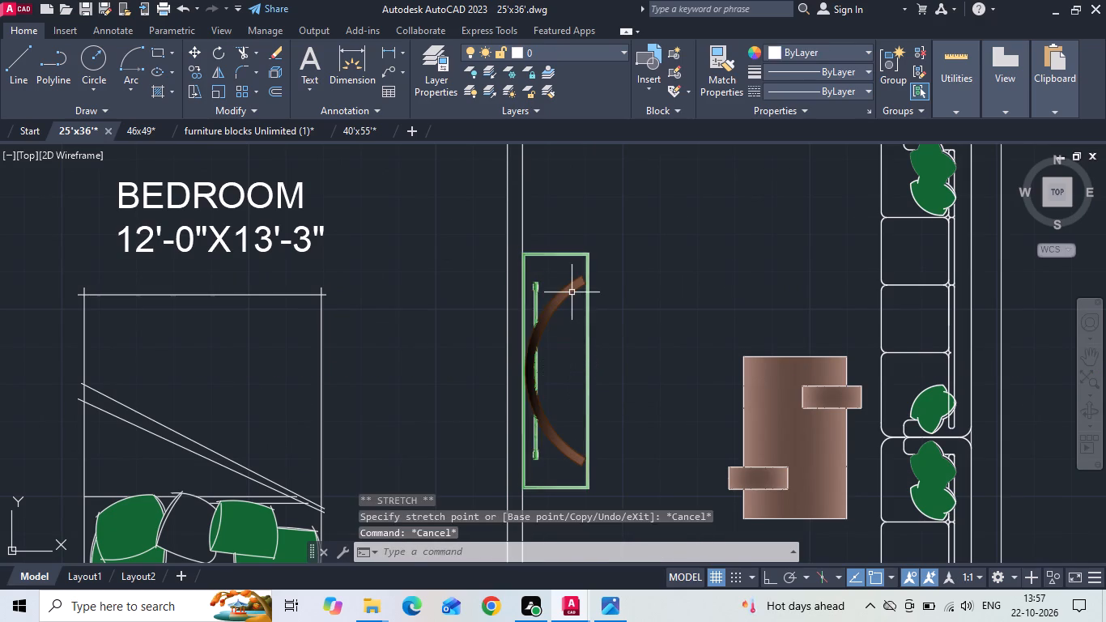
Move the TV unit out of the living room to the empty area east of the plan.
{"action": "left_click", "coordinate": [572, 292]}
{"action": "right_click", "coordinate": [572, 290]}
{"action": "left_click", "coordinate": [605, 295]}
{"action": "scroll", "coordinate": [517, 287], "scroll_direction": "down", "scroll_amount": 2}
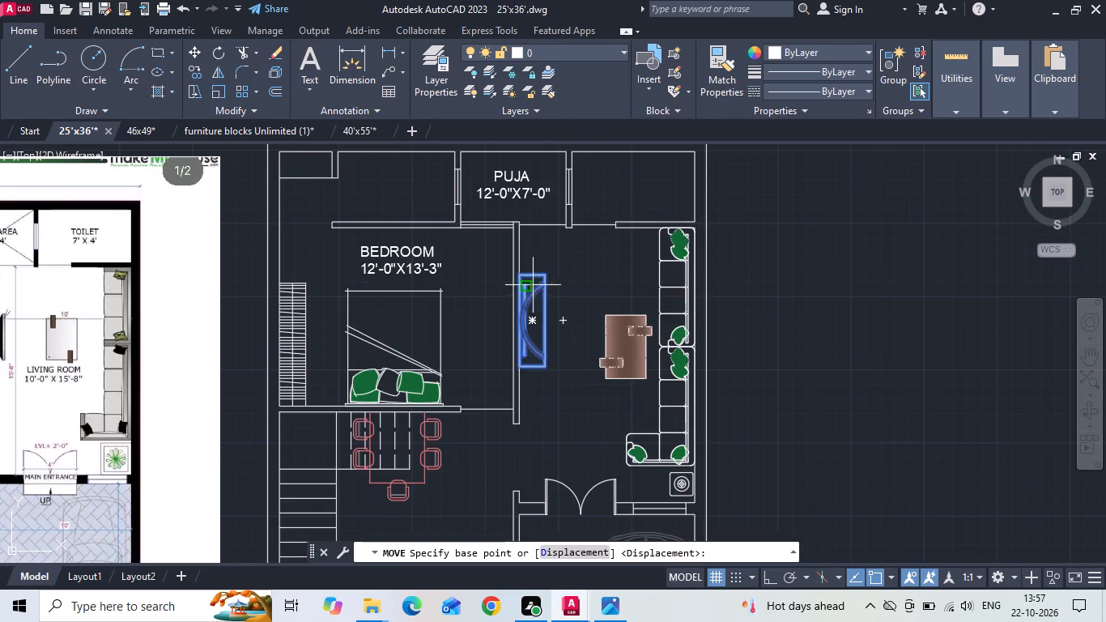
{"action": "left_click_drag", "start_coordinate": [536, 285], "coordinate": [610, 288]}
{"action": "left_click", "coordinate": [858, 290]}
{"action": "key", "text": "Escape"}
Explode the TV unit block that lies east of the plan.
{"action": "scroll", "coordinate": [878, 305], "scroll_direction": "up", "scroll_amount": 1}
{"action": "type", "text": "x"}
{"action": "key", "text": "space"}
{"action": "left_click_drag", "start_coordinate": [867, 254], "coordinate": [796, 380]}
{"action": "left_click", "coordinate": [764, 415]}
{"action": "key", "text": "space"}
{"action": "scroll", "coordinate": [840, 343], "scroll_direction": "up", "scroll_amount": 2}
{"action": "key", "text": "Escape"}
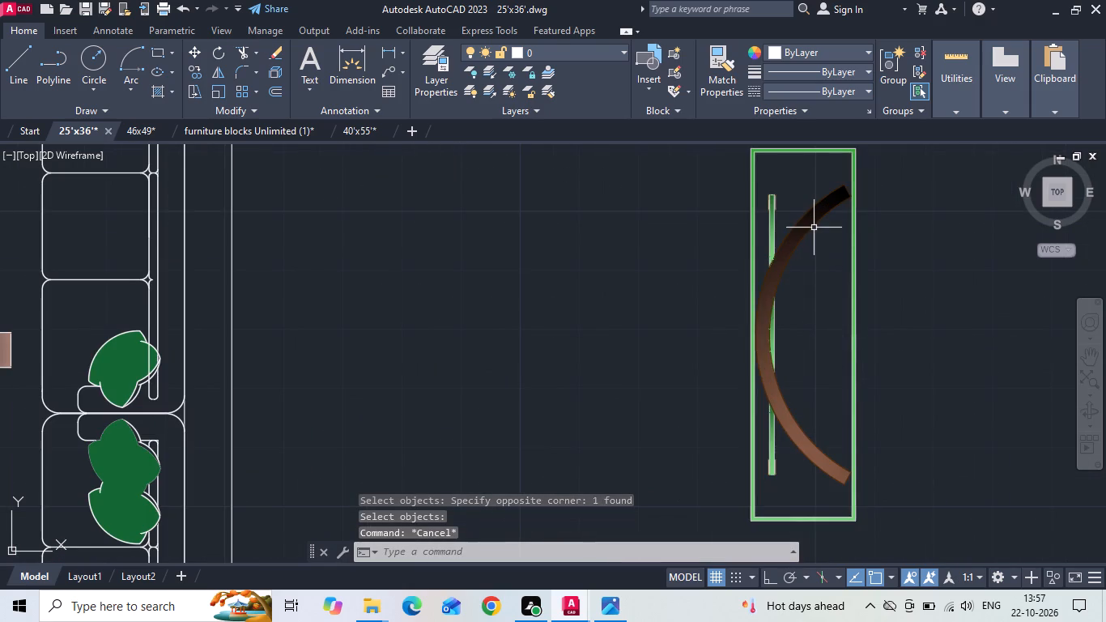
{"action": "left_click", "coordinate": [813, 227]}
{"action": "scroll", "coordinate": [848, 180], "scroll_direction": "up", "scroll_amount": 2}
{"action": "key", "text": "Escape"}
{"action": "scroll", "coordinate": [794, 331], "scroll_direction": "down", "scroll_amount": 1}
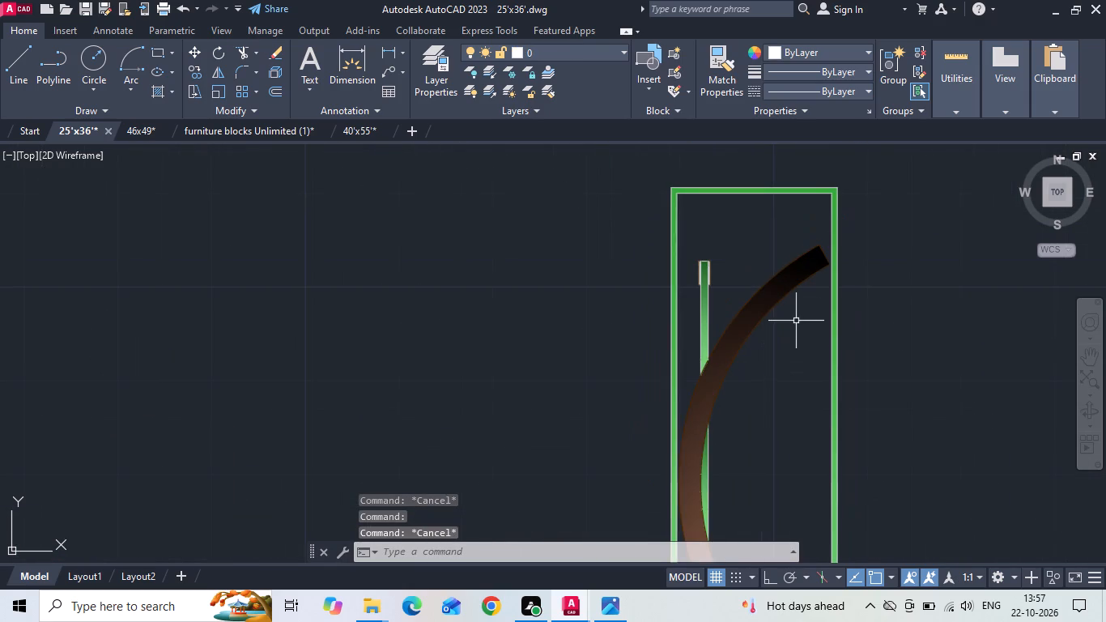
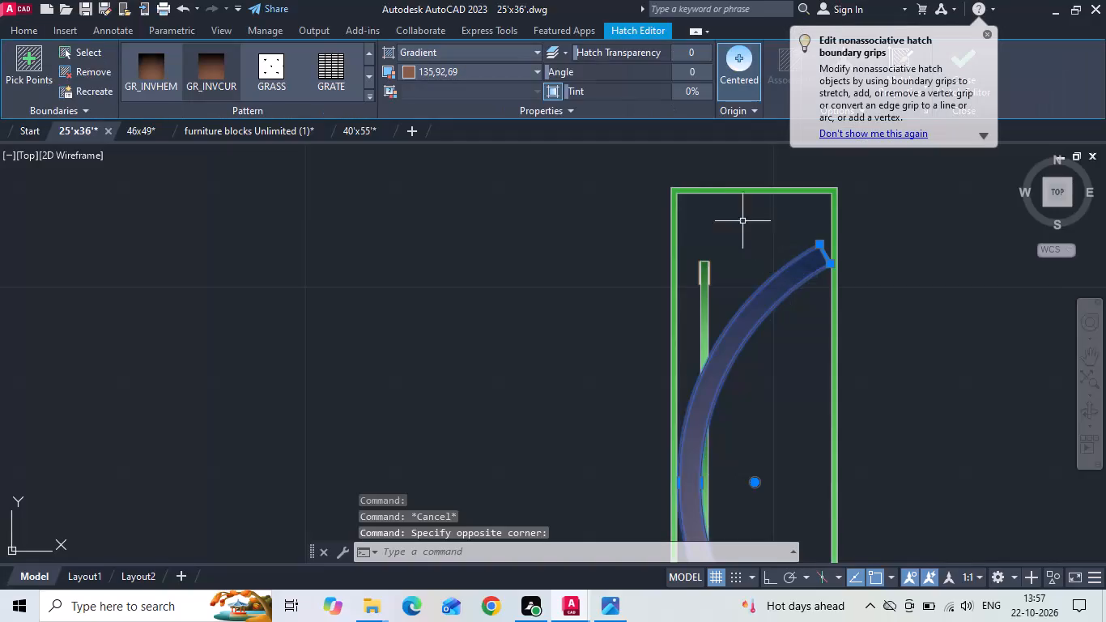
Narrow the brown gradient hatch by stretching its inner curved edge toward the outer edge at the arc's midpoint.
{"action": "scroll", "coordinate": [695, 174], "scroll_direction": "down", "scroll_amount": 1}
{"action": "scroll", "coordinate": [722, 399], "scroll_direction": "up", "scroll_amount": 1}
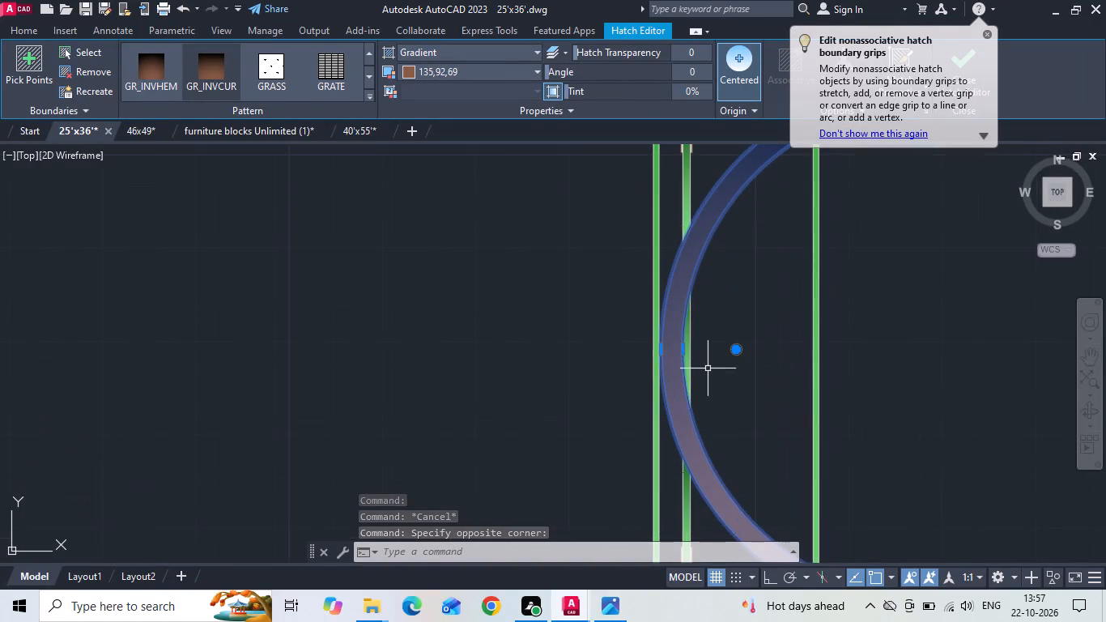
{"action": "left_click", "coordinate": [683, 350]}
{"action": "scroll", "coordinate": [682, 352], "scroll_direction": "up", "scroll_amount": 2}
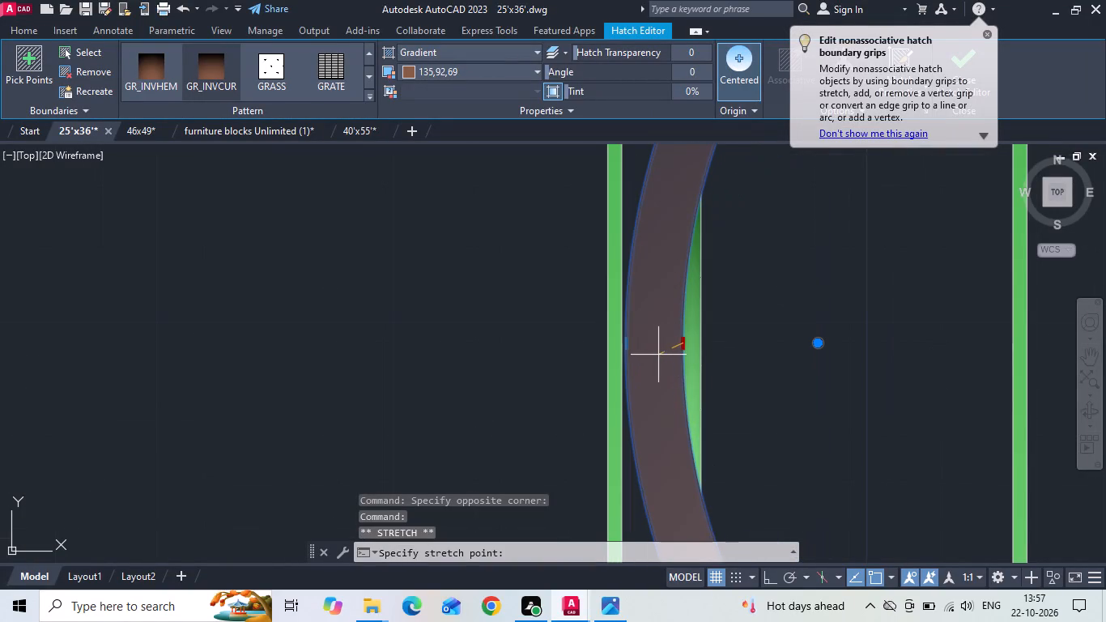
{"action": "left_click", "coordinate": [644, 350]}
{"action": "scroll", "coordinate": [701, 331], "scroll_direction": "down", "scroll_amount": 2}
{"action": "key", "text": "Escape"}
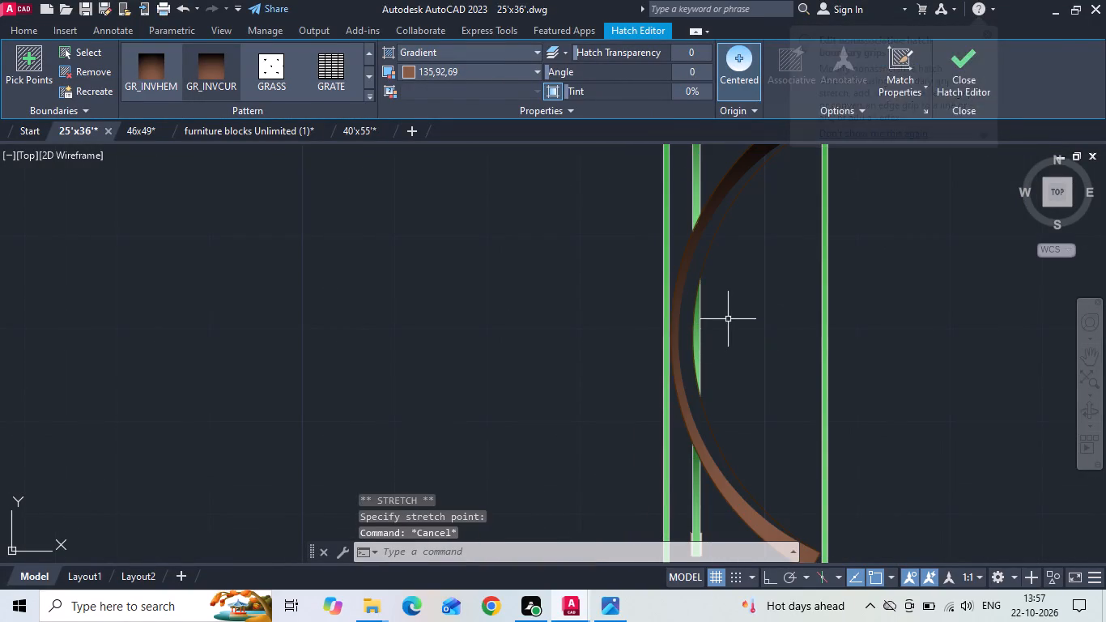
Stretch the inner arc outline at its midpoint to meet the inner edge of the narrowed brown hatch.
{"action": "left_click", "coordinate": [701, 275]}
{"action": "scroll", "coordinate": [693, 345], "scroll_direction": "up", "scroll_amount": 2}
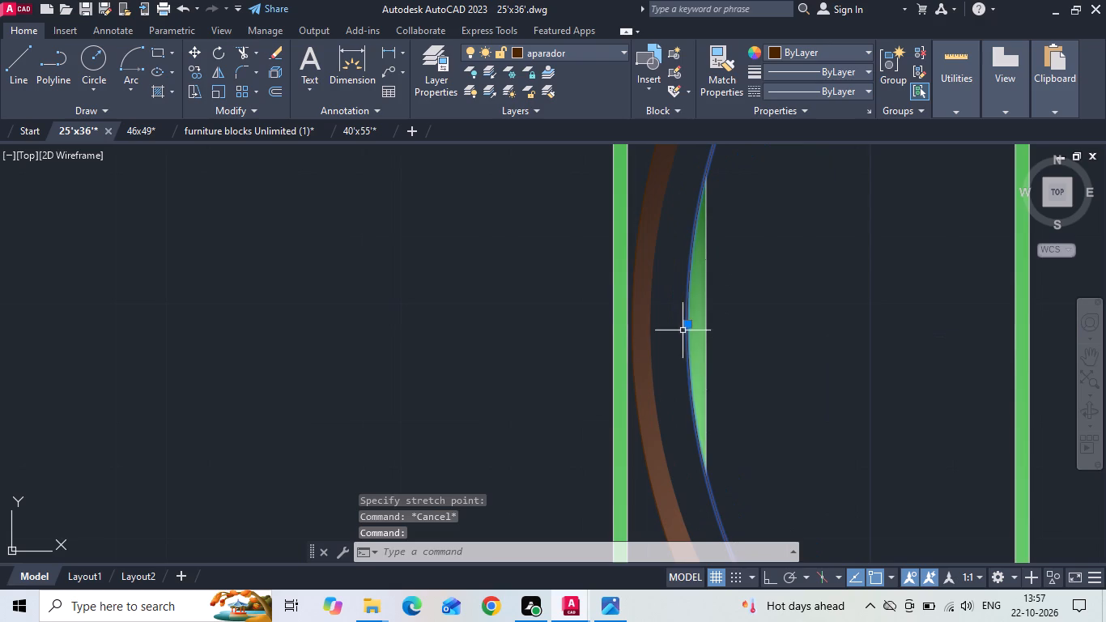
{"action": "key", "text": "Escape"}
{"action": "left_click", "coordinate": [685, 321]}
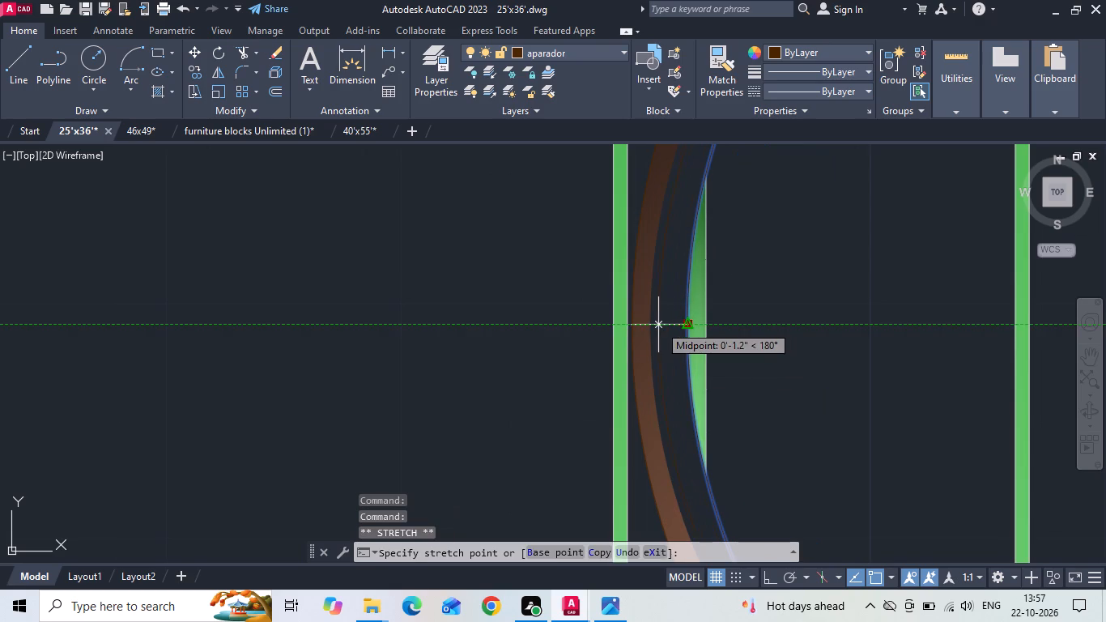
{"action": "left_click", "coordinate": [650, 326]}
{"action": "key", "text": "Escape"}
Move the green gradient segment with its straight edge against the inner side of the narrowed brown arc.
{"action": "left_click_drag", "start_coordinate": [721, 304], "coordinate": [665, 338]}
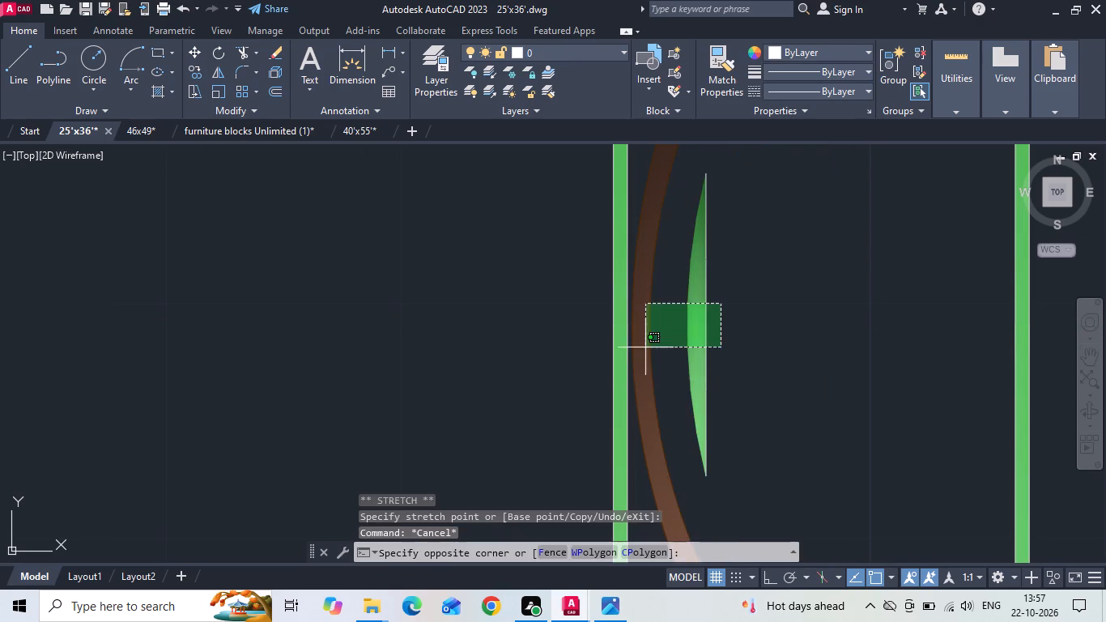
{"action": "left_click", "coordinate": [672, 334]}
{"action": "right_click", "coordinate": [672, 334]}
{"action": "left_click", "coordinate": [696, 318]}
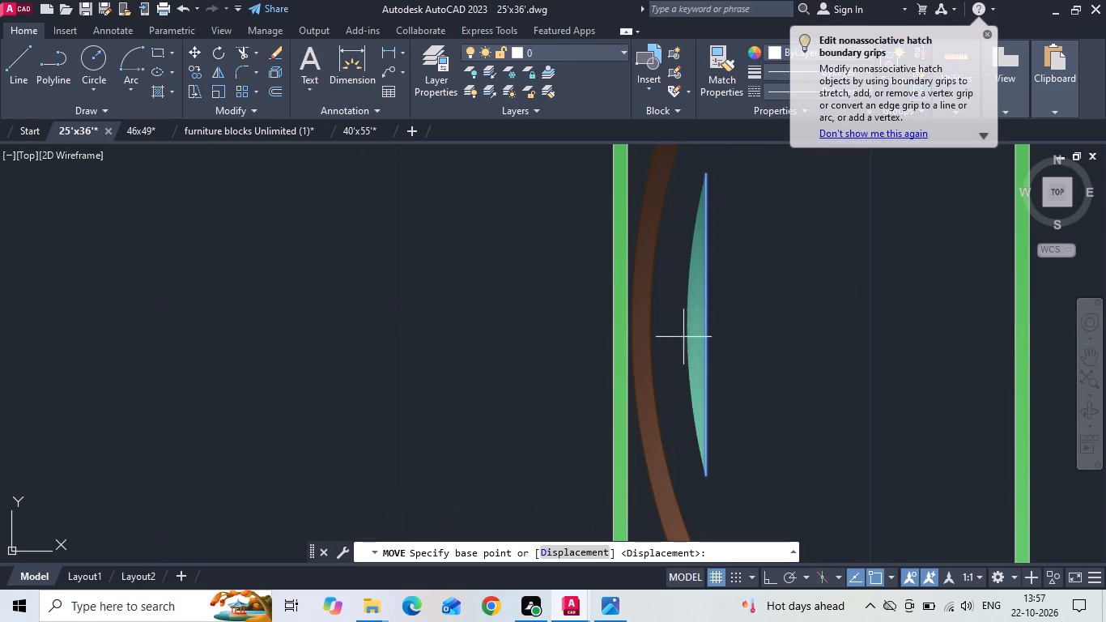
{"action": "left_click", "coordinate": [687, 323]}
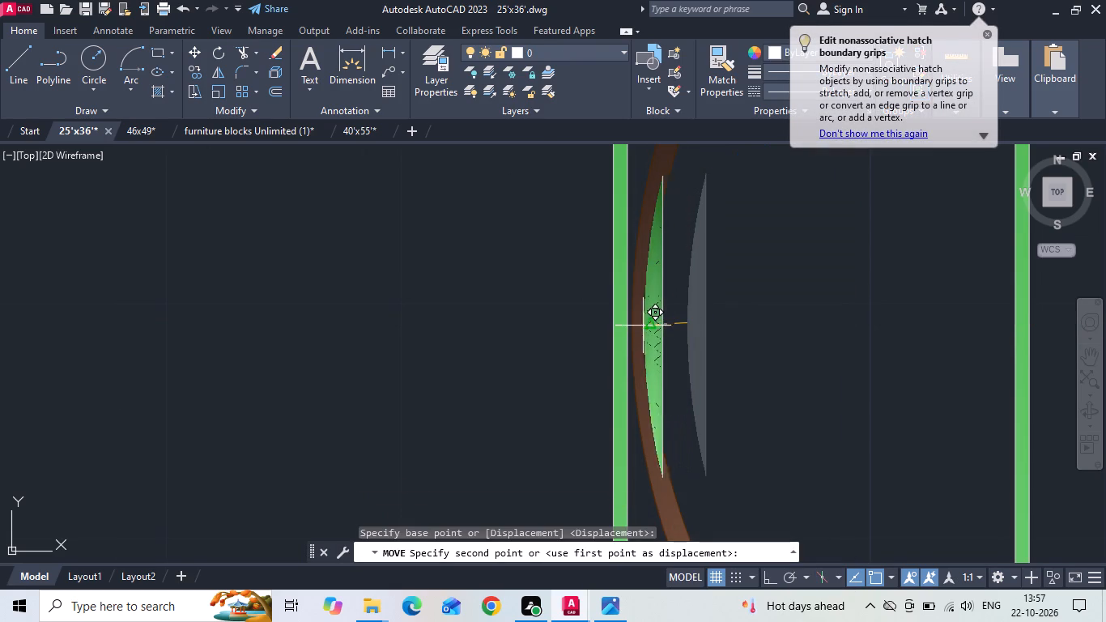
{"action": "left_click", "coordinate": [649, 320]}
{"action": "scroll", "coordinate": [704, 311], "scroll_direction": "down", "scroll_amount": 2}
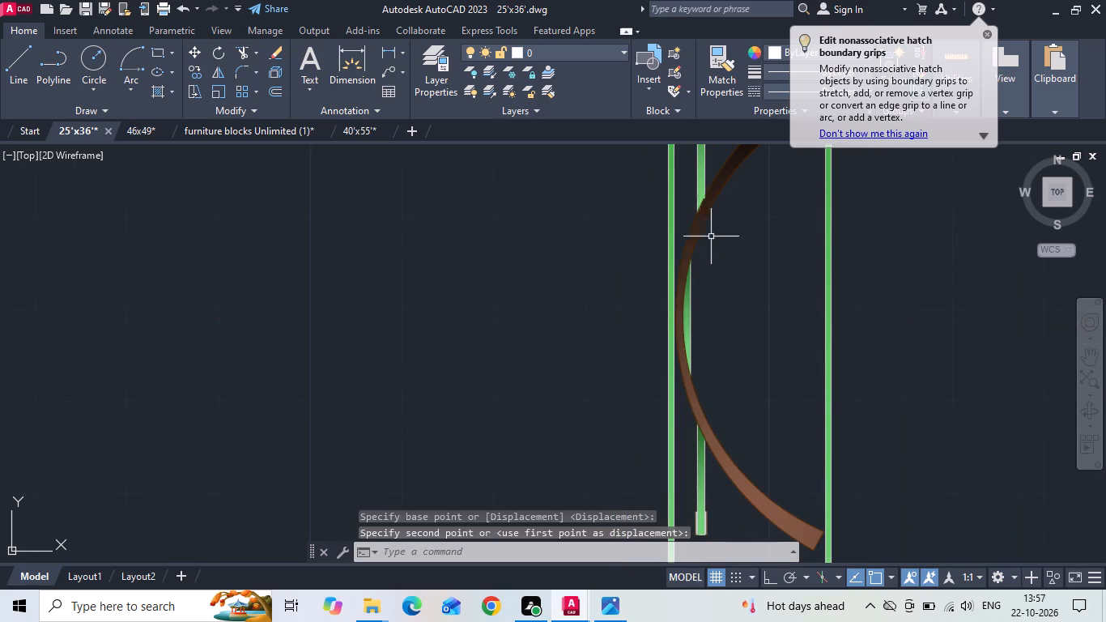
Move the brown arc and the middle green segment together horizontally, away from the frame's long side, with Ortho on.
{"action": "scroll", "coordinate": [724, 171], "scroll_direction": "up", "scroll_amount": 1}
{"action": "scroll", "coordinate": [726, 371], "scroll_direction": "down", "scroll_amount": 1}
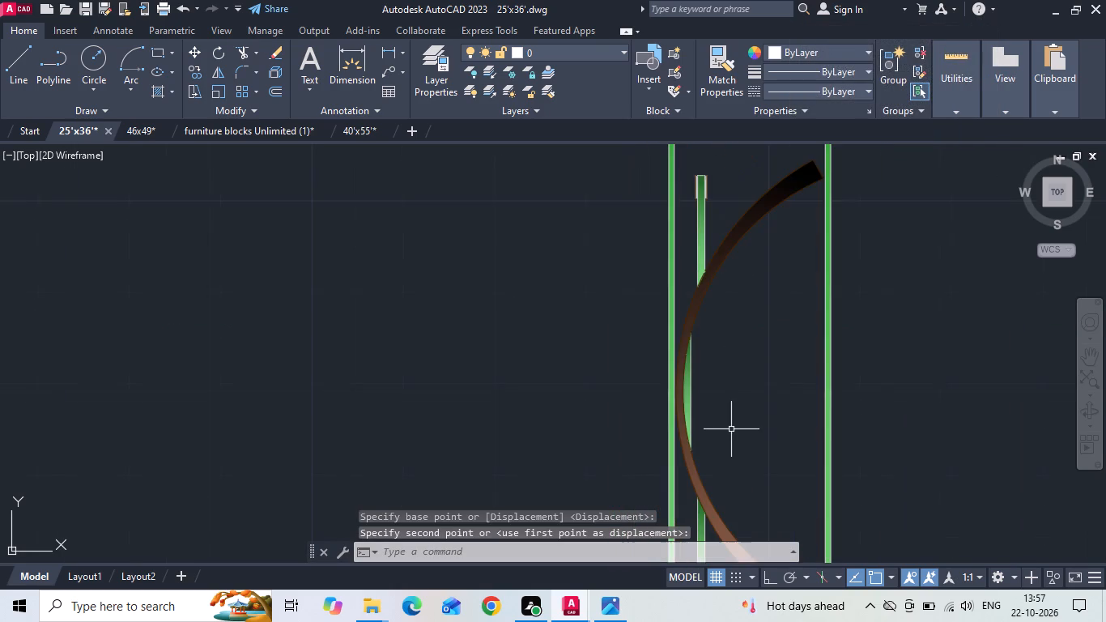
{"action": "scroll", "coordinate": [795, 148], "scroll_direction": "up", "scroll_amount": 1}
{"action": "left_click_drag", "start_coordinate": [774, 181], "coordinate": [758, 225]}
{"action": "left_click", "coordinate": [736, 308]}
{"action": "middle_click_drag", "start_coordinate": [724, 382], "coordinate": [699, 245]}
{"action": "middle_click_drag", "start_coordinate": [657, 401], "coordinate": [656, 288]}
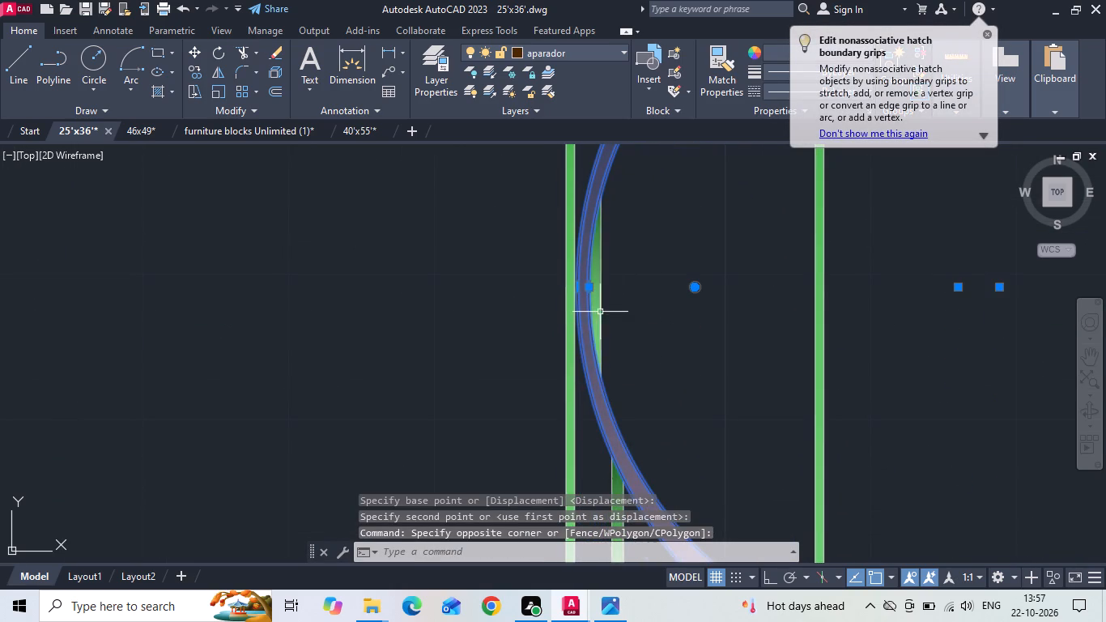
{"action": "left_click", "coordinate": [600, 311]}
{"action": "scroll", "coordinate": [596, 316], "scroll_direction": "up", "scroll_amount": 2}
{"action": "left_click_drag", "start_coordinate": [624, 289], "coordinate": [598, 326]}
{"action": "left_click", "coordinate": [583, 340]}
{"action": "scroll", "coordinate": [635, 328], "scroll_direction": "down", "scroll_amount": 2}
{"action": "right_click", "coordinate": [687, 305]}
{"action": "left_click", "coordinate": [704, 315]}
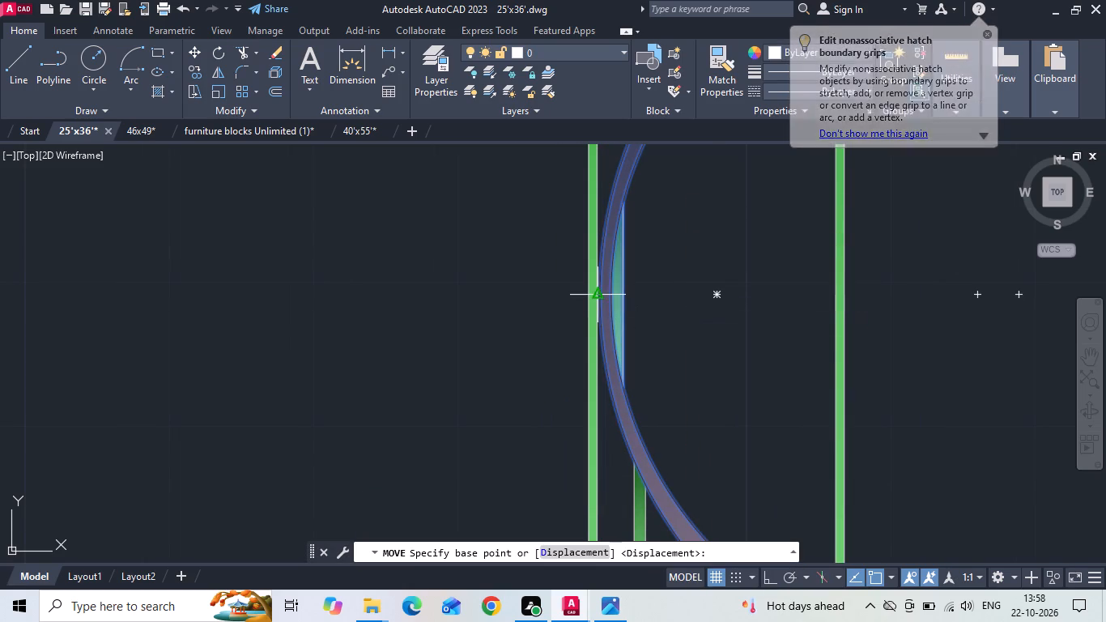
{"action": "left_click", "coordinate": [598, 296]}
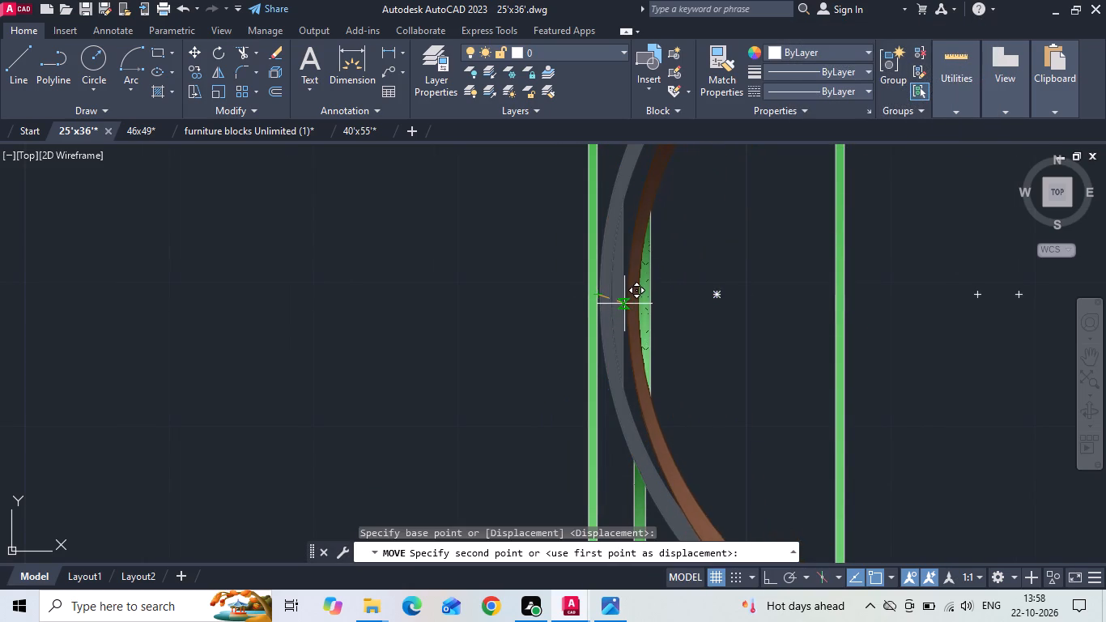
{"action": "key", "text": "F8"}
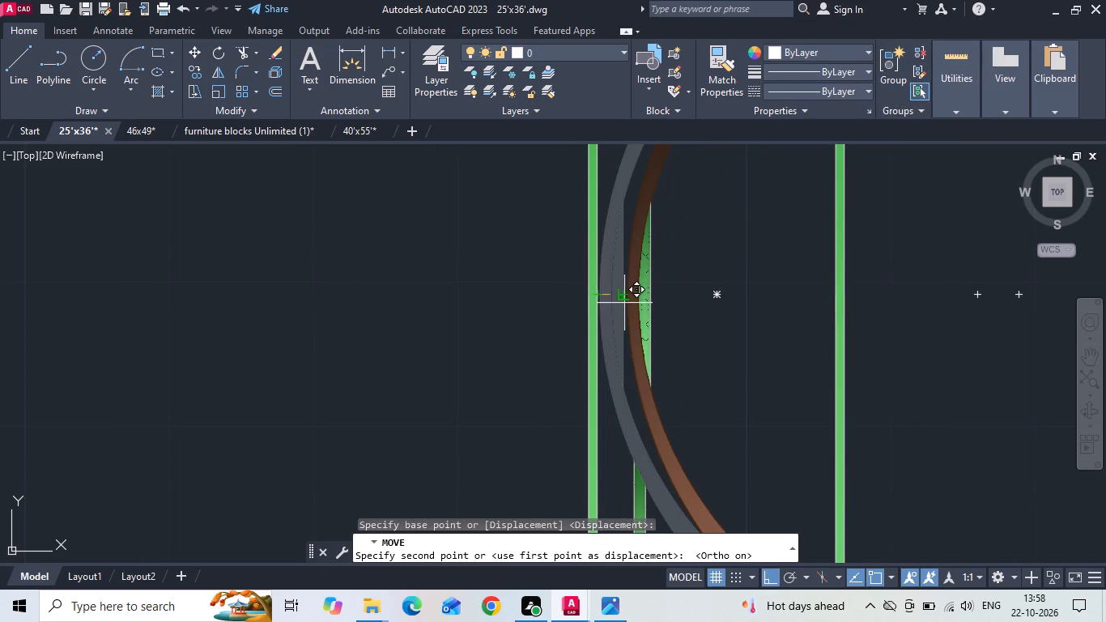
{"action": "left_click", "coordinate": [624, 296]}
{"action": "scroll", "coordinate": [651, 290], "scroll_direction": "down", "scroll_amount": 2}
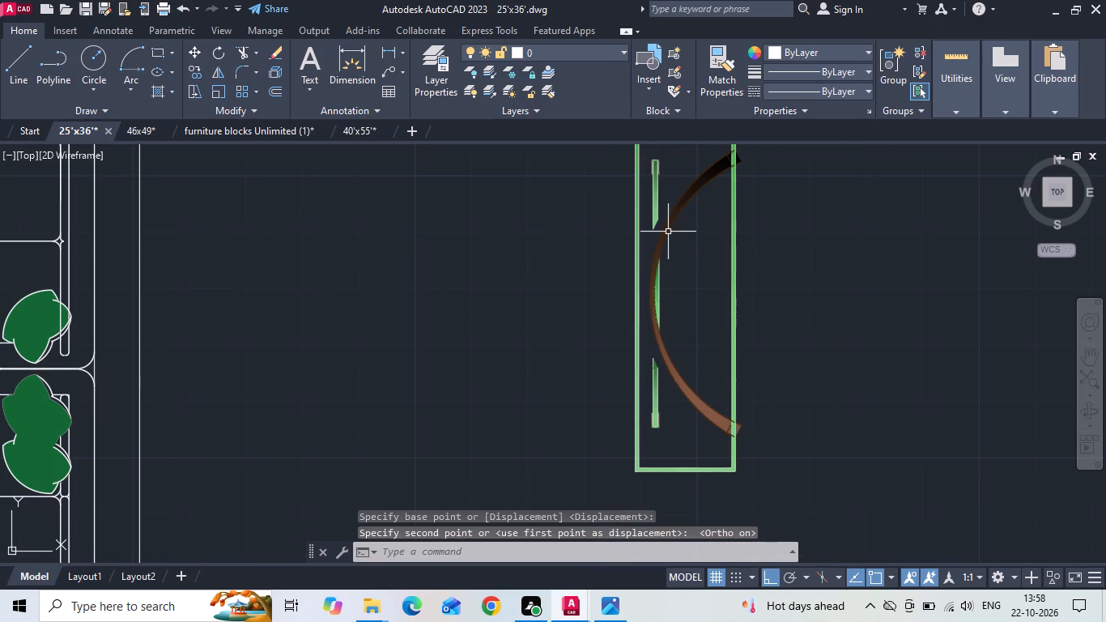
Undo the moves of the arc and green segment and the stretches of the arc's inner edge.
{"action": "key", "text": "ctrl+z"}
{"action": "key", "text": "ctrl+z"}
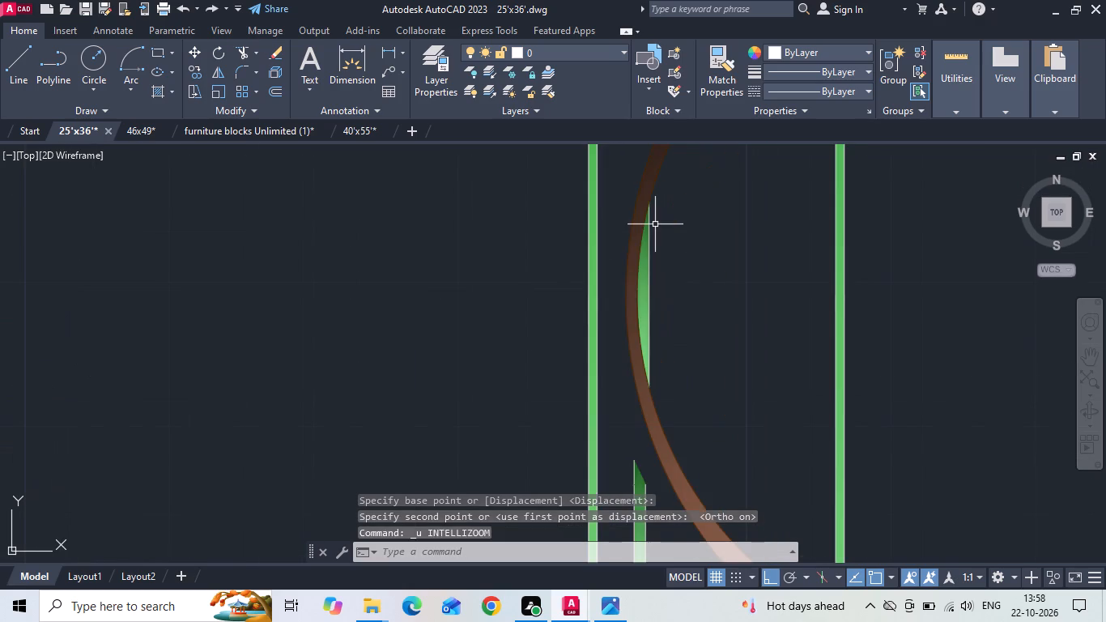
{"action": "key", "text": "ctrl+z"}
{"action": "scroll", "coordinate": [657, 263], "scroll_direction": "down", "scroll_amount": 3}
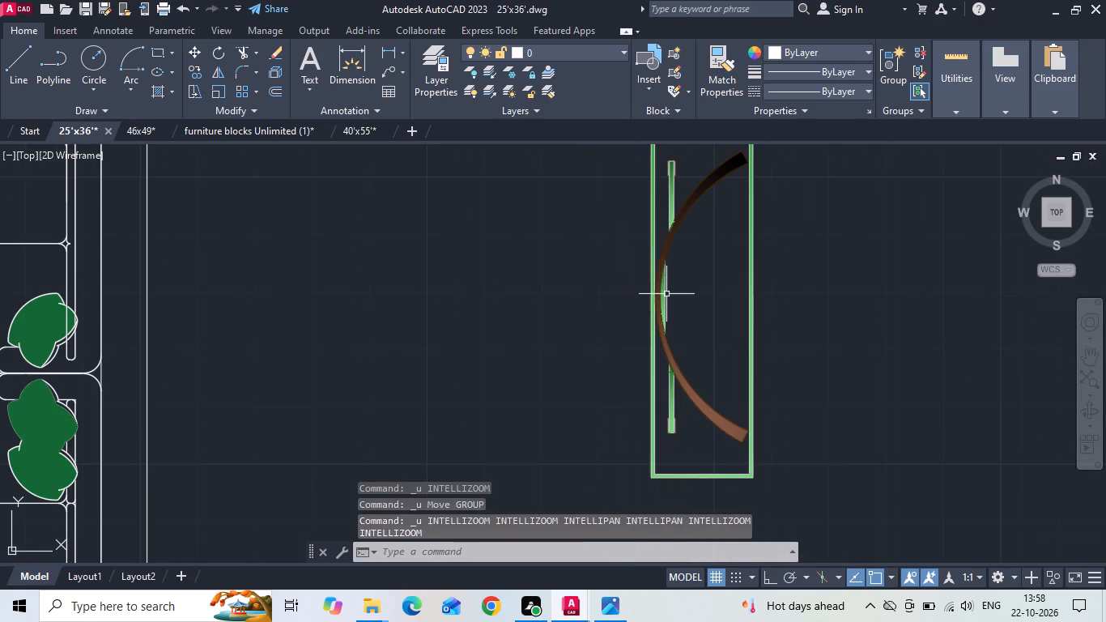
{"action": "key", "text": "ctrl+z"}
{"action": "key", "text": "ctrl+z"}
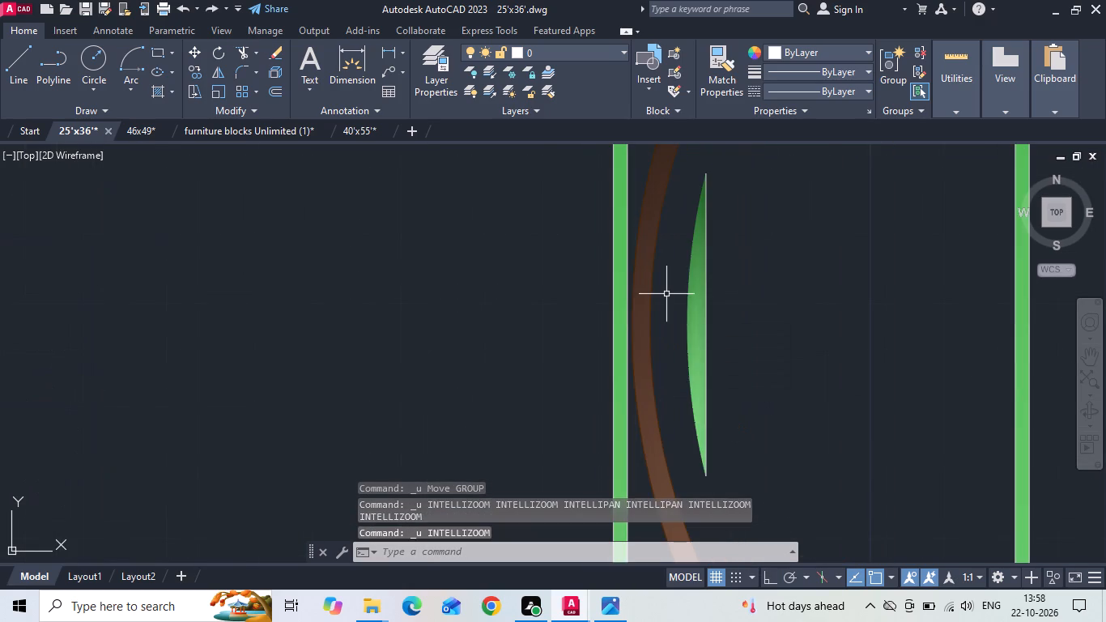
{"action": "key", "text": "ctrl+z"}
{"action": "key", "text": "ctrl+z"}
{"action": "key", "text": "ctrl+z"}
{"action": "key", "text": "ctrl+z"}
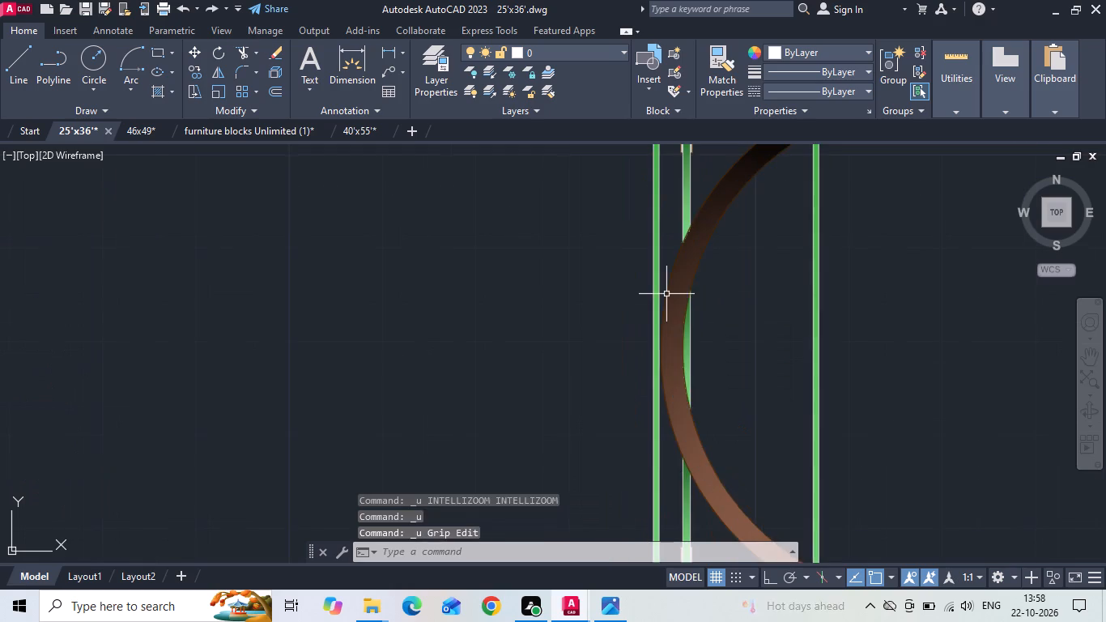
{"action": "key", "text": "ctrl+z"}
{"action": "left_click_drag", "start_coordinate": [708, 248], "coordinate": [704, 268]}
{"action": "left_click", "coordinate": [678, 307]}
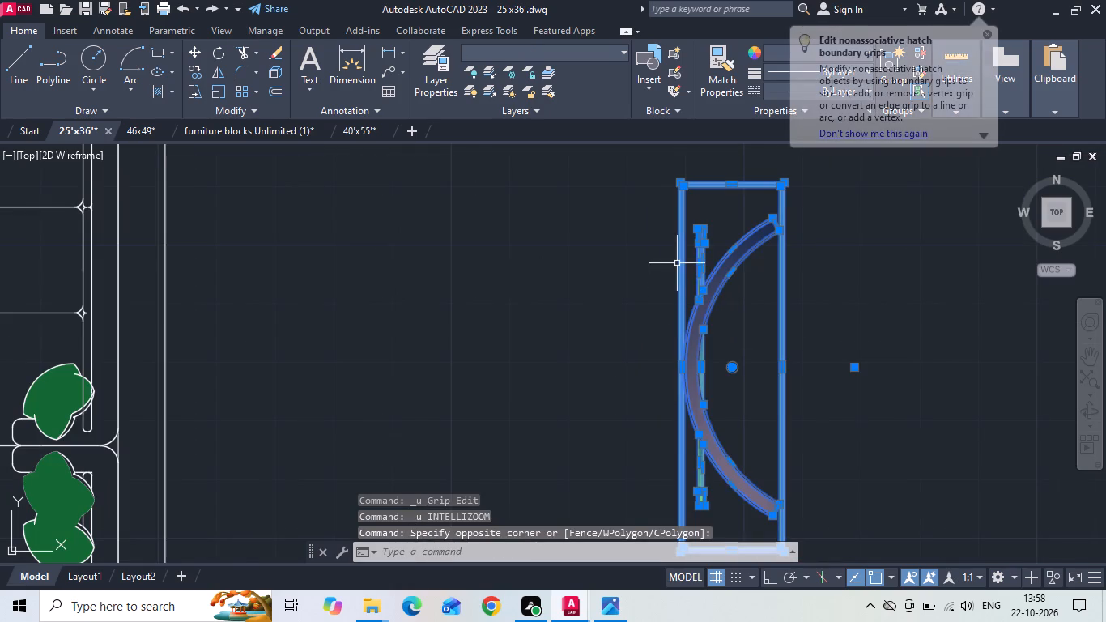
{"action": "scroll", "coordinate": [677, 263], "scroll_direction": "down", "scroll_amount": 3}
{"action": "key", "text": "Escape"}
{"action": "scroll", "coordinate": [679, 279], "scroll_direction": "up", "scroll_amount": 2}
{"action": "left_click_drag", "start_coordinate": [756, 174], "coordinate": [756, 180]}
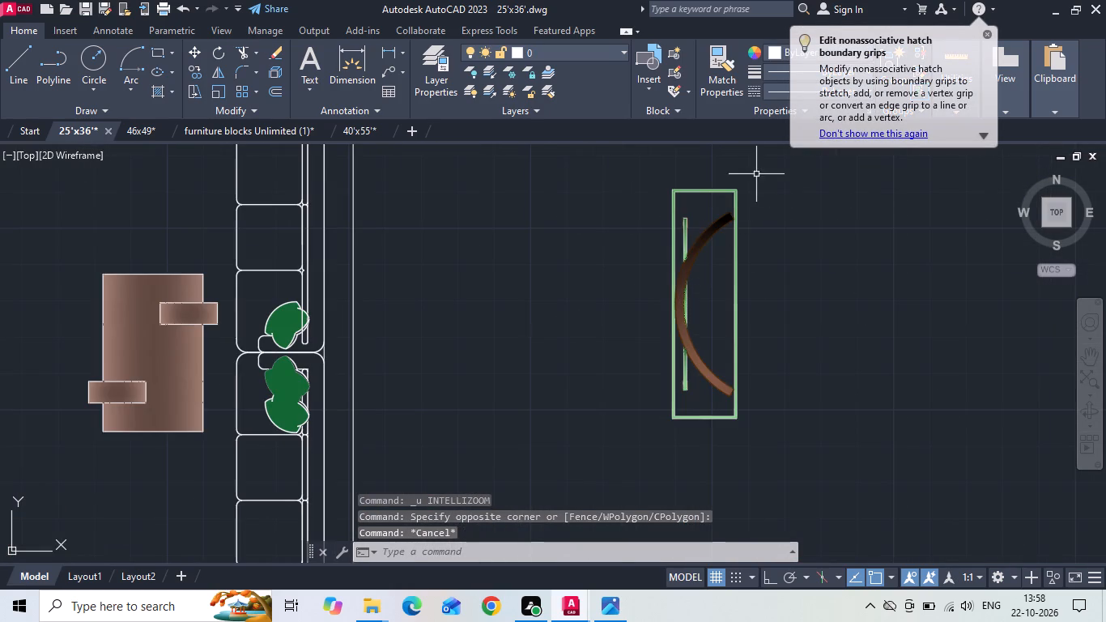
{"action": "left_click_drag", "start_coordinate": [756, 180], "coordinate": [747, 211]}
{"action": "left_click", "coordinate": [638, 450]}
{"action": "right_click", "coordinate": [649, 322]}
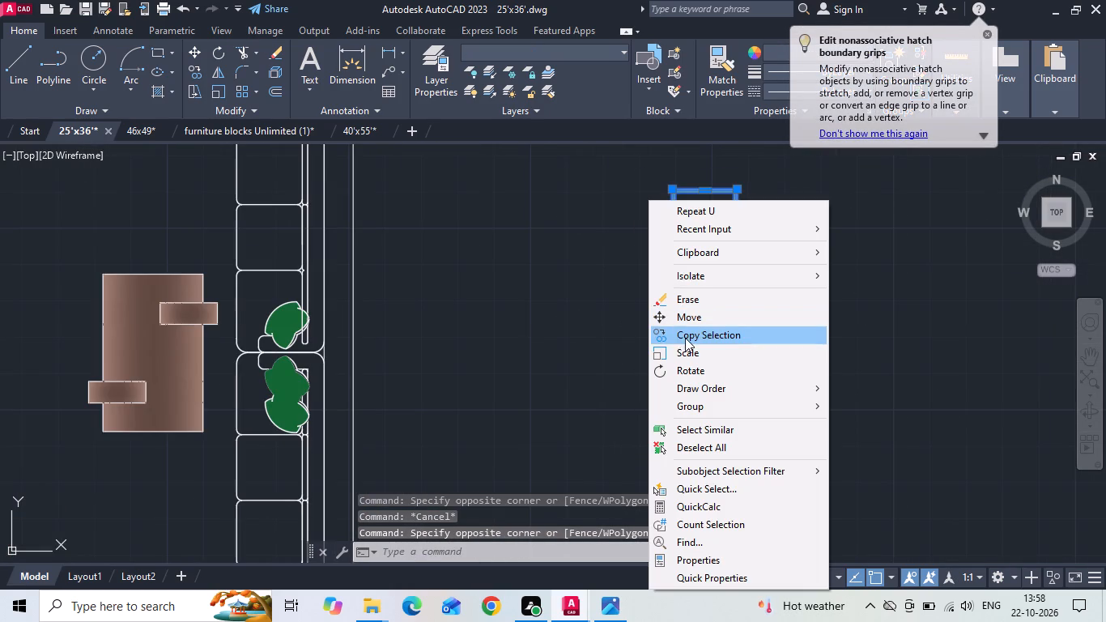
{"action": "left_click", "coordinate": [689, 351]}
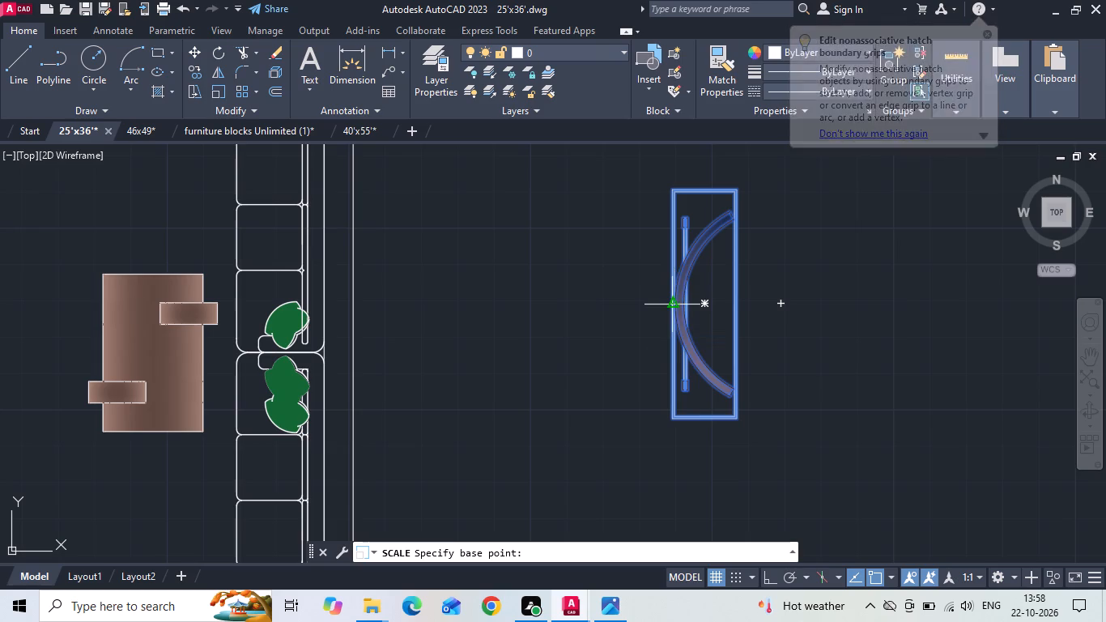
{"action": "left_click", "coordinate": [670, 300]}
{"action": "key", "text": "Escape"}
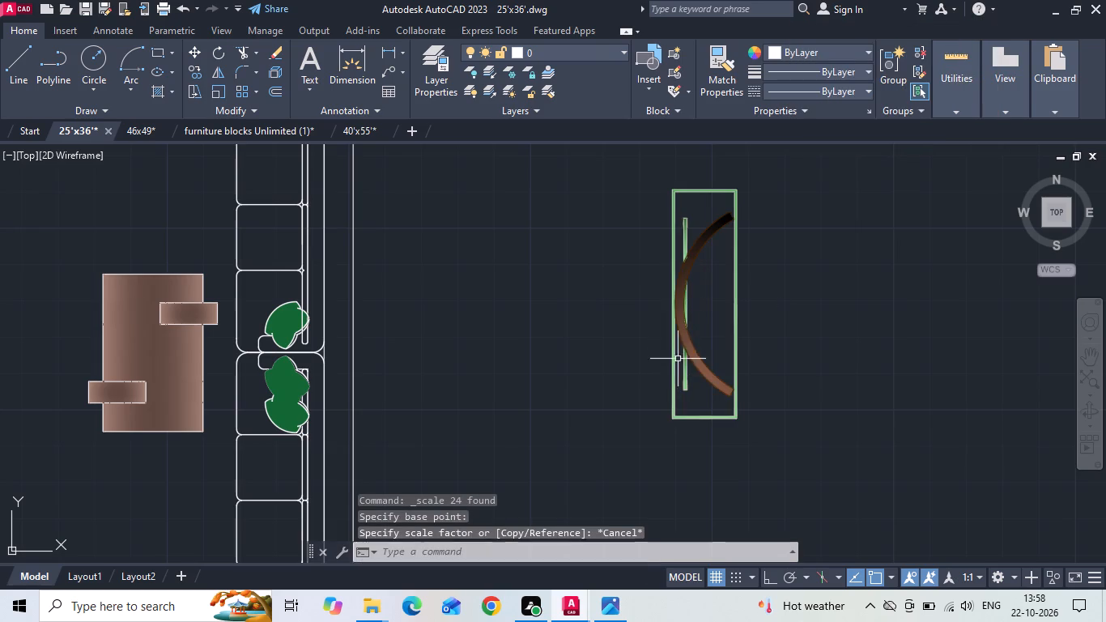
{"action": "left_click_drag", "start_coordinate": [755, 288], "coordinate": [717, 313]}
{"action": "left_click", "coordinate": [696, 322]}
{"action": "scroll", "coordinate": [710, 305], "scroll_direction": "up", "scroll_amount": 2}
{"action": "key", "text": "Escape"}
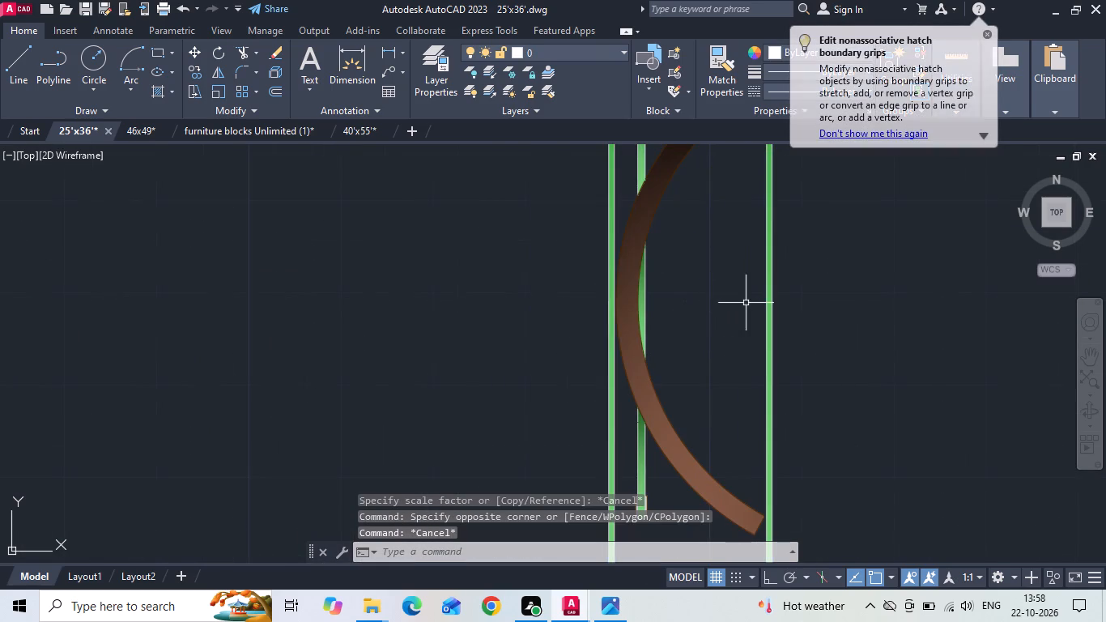
Shorten the brown gradient hatch by stretching its upper end edge back along the arc.
{"action": "scroll", "coordinate": [723, 356], "scroll_direction": "down", "scroll_amount": 1}
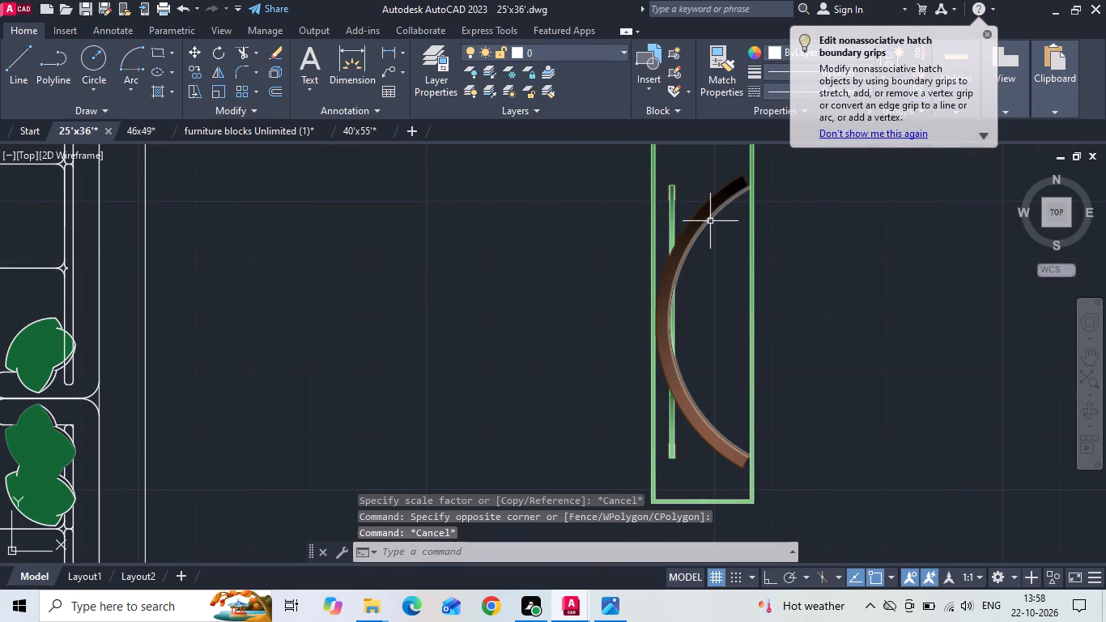
{"action": "left_click", "coordinate": [710, 221]}
{"action": "key", "text": "Escape"}
{"action": "left_click", "coordinate": [719, 203]}
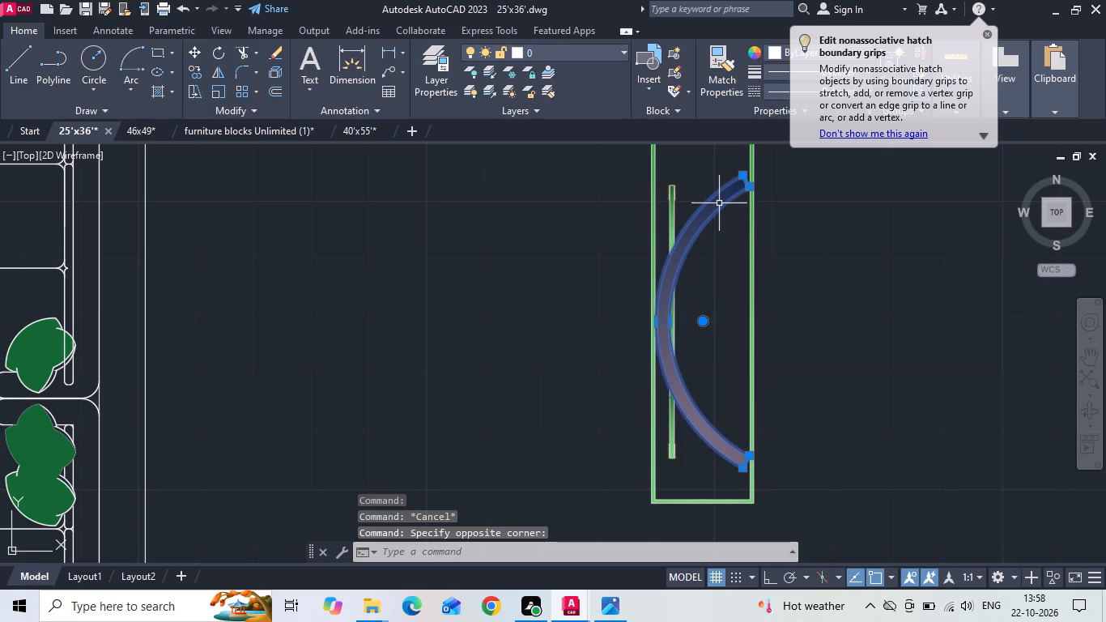
{"action": "scroll", "coordinate": [736, 178], "scroll_direction": "up", "scroll_amount": 3}
{"action": "left_click", "coordinate": [767, 190]}
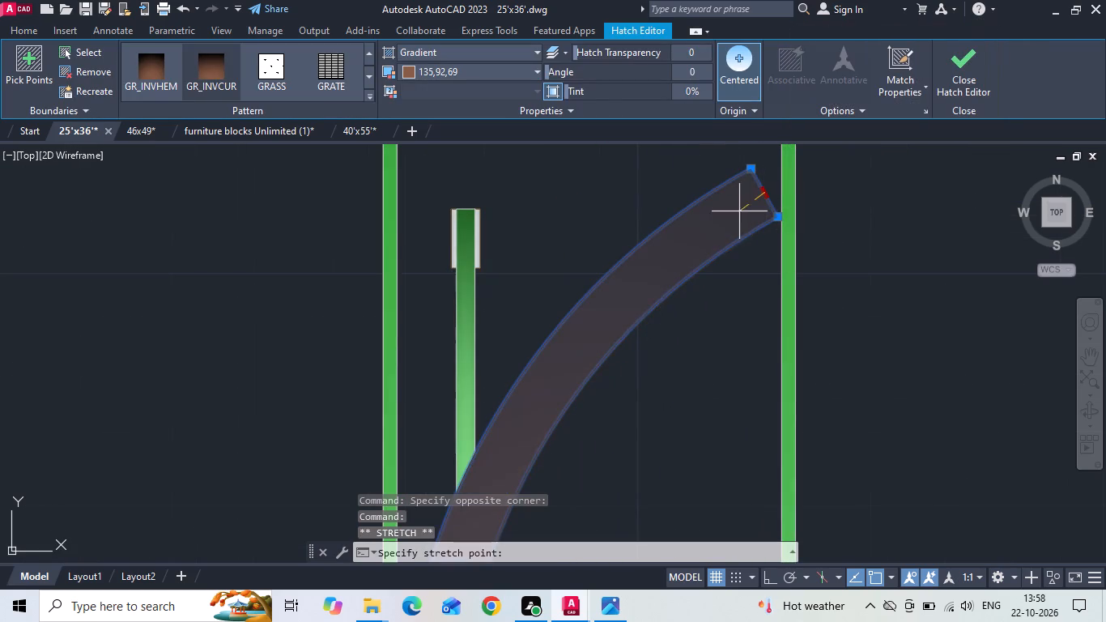
{"action": "left_click", "coordinate": [635, 284]}
{"action": "scroll", "coordinate": [653, 192], "scroll_direction": "down", "scroll_amount": 2}
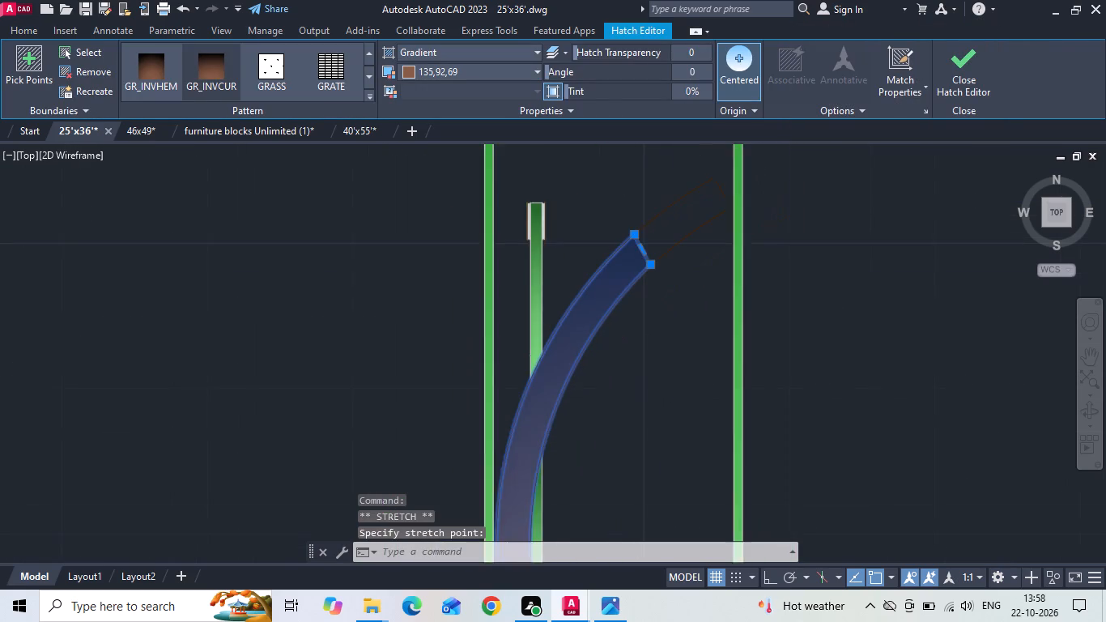
{"action": "key", "text": "Escape"}
Move the upper end line of the arc outline by its midpoint to the shortened hatch's end edge.
{"action": "scroll", "coordinate": [682, 192], "scroll_direction": "up", "scroll_amount": 2}
{"action": "left_click_drag", "start_coordinate": [727, 183], "coordinate": [725, 190]}
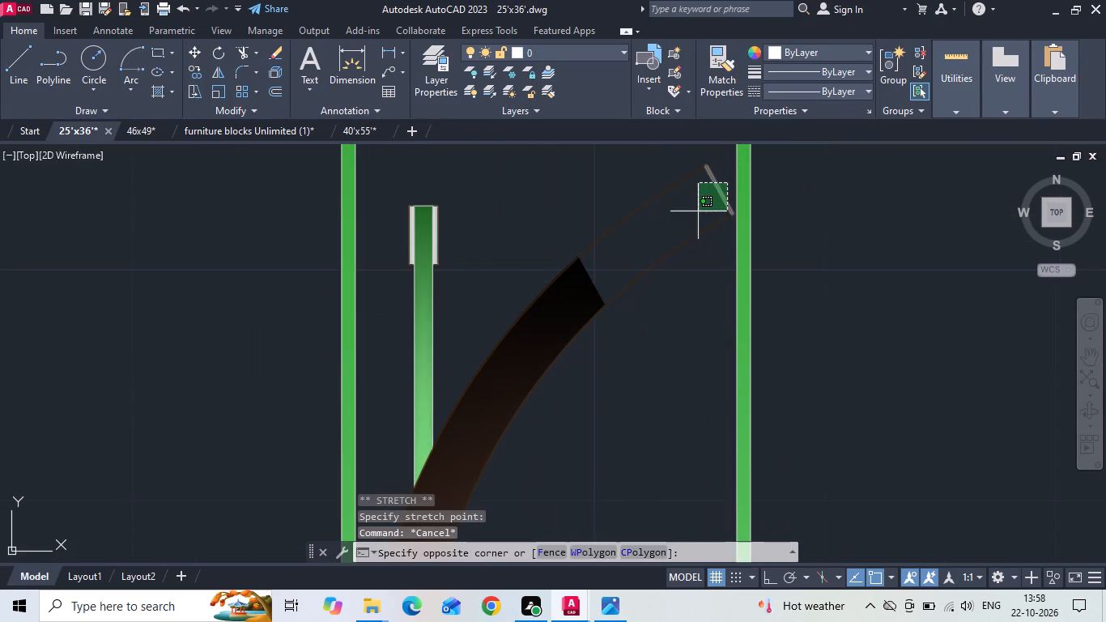
{"action": "left_click", "coordinate": [688, 222]}
{"action": "key", "text": "Escape"}
{"action": "left_click", "coordinate": [713, 185]}
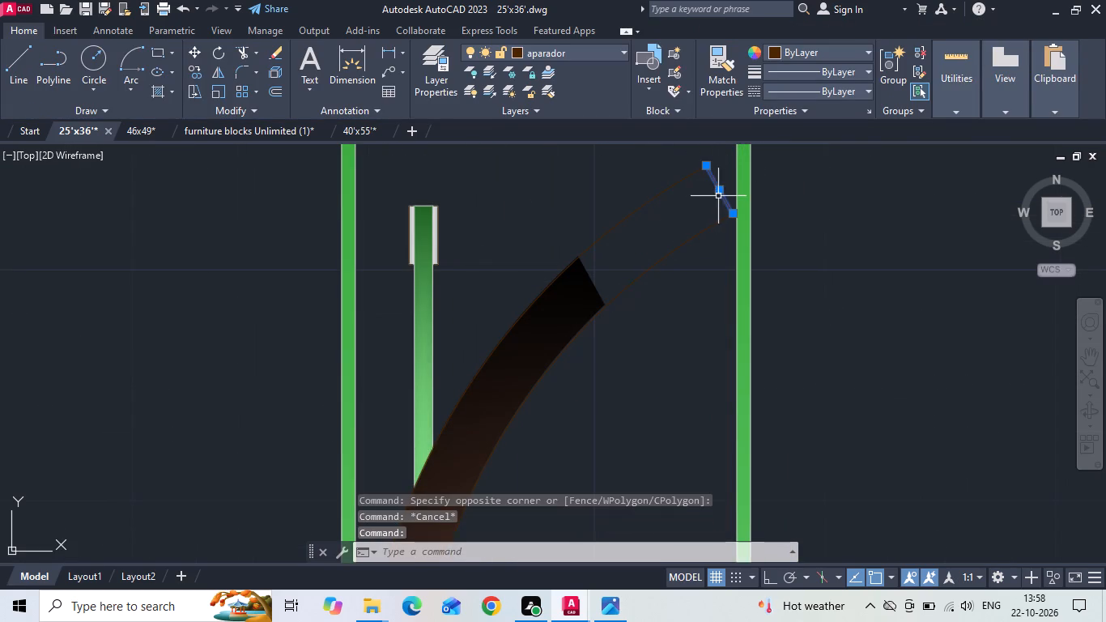
{"action": "left_click", "coordinate": [720, 190]}
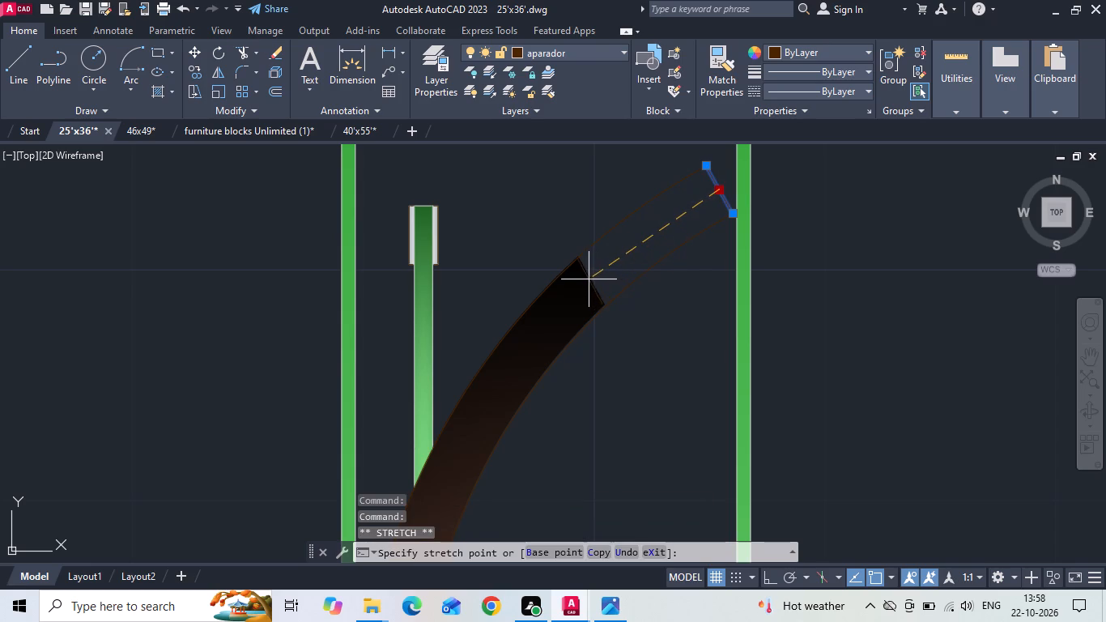
{"action": "left_click", "coordinate": [592, 279]}
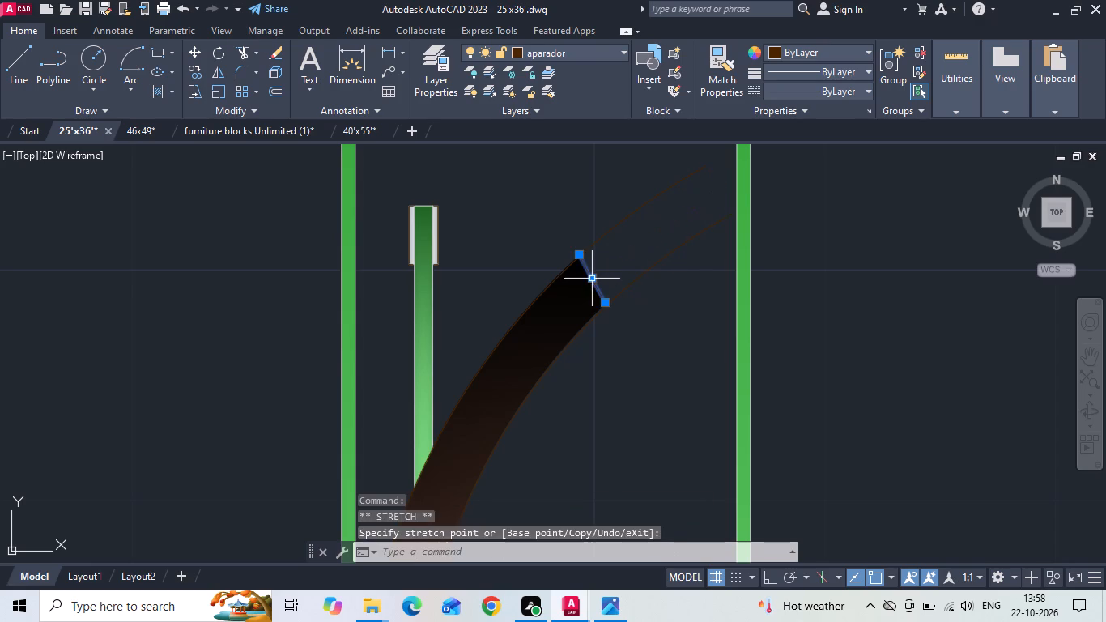
{"action": "key", "text": "Escape"}
Stretch the outer corner of the hatch's upper end and the end line's outer endpoint onto the outer outline arc.
{"action": "scroll", "coordinate": [586, 278], "scroll_direction": "up", "scroll_amount": 3}
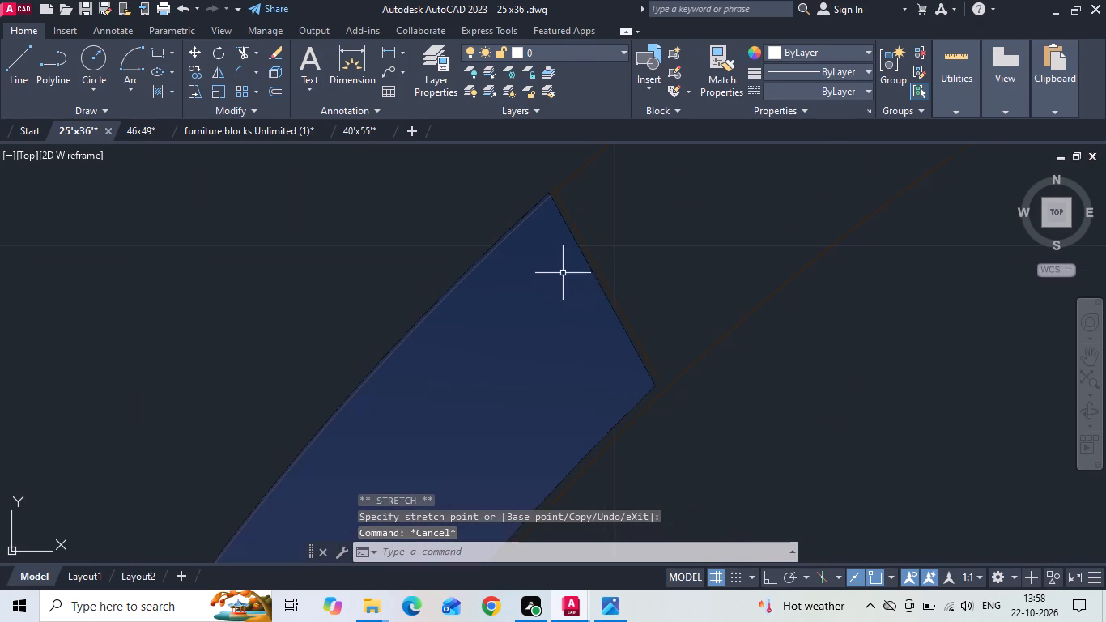
{"action": "left_click", "coordinate": [563, 273]}
{"action": "key", "text": "Escape"}
{"action": "scroll", "coordinate": [549, 192], "scroll_direction": "up", "scroll_amount": 3}
{"action": "left_click_drag", "start_coordinate": [589, 224], "coordinate": [587, 234]}
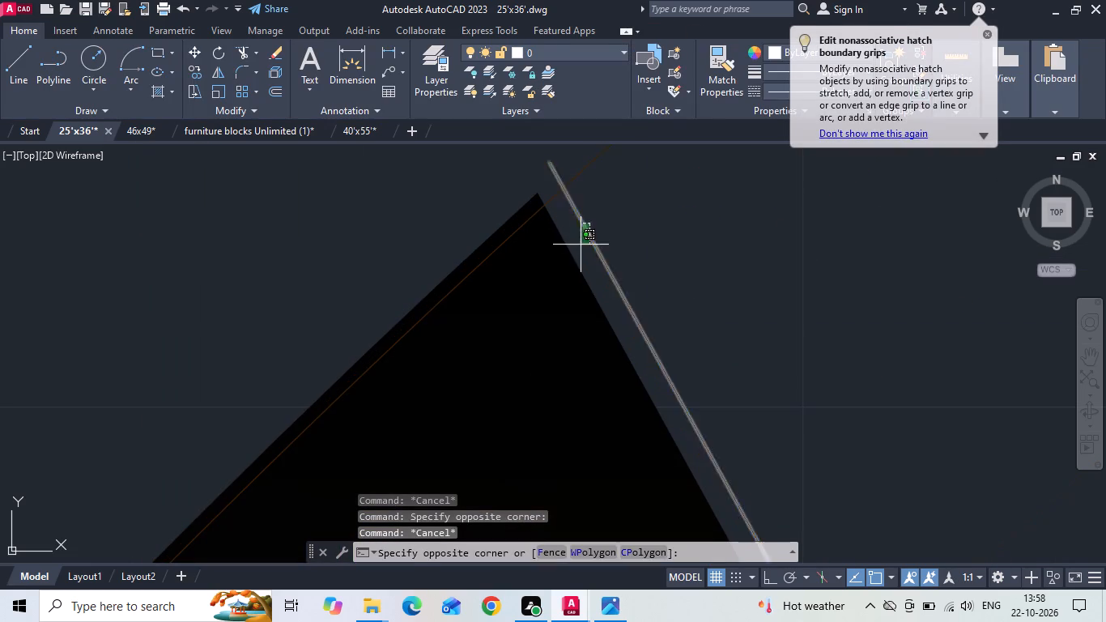
{"action": "left_click", "coordinate": [581, 245]}
{"action": "left_click", "coordinate": [531, 206]}
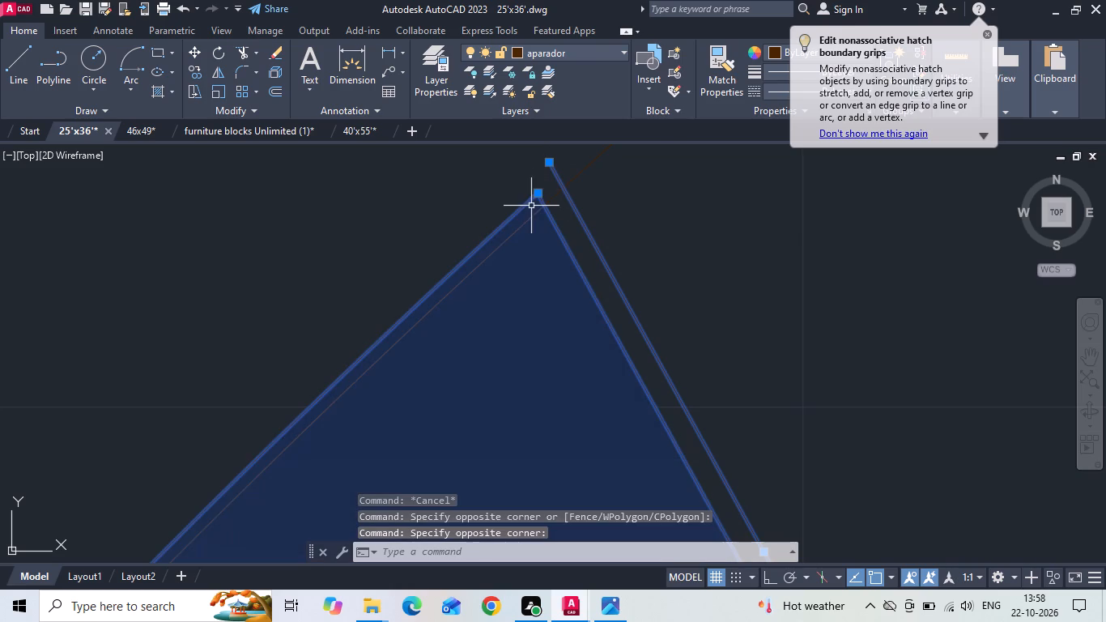
{"action": "left_click", "coordinate": [537, 195]}
{"action": "left_click", "coordinate": [565, 192]}
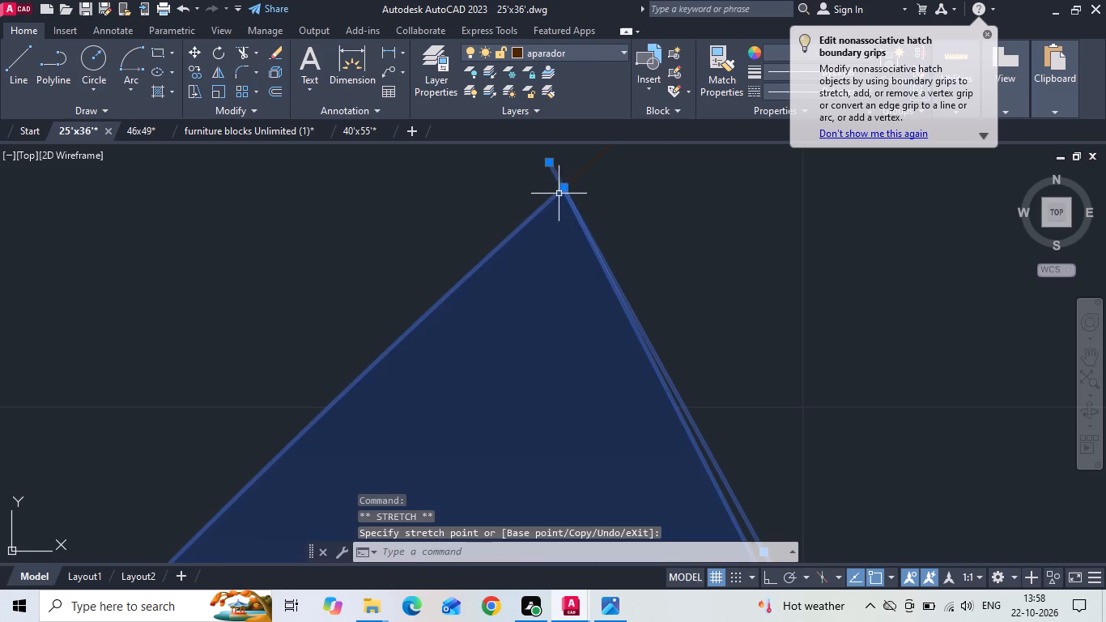
{"action": "left_click", "coordinate": [551, 166]}
{"action": "left_click", "coordinate": [565, 194]}
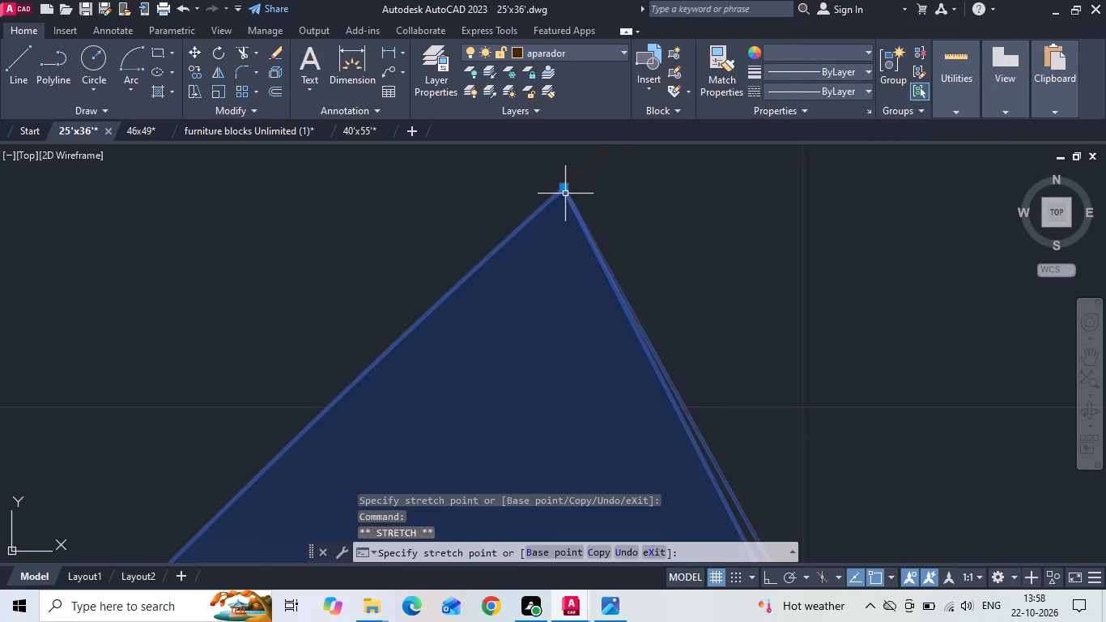
Stretch the end line's inner endpoint and the hatch's inner corner at the upper end onto the inner outline arc.
{"action": "scroll", "coordinate": [553, 186], "scroll_direction": "down", "scroll_amount": 2}
{"action": "middle_click_drag", "start_coordinate": [687, 382], "coordinate": [649, 247]}
{"action": "scroll", "coordinate": [700, 393], "scroll_direction": "up", "scroll_amount": 2}
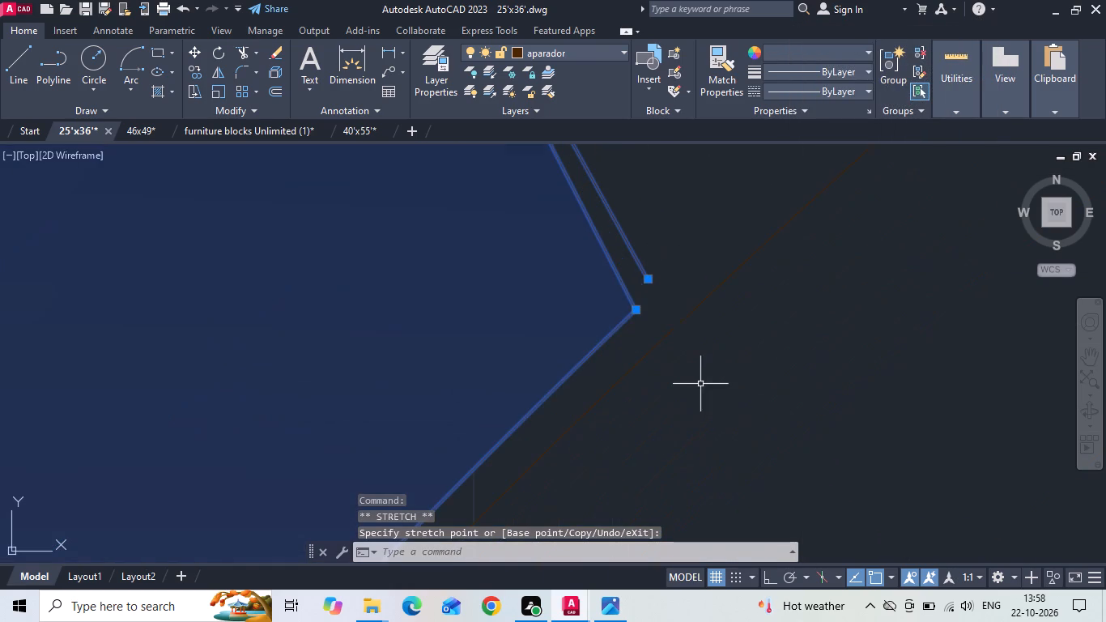
{"action": "left_click", "coordinate": [649, 282]}
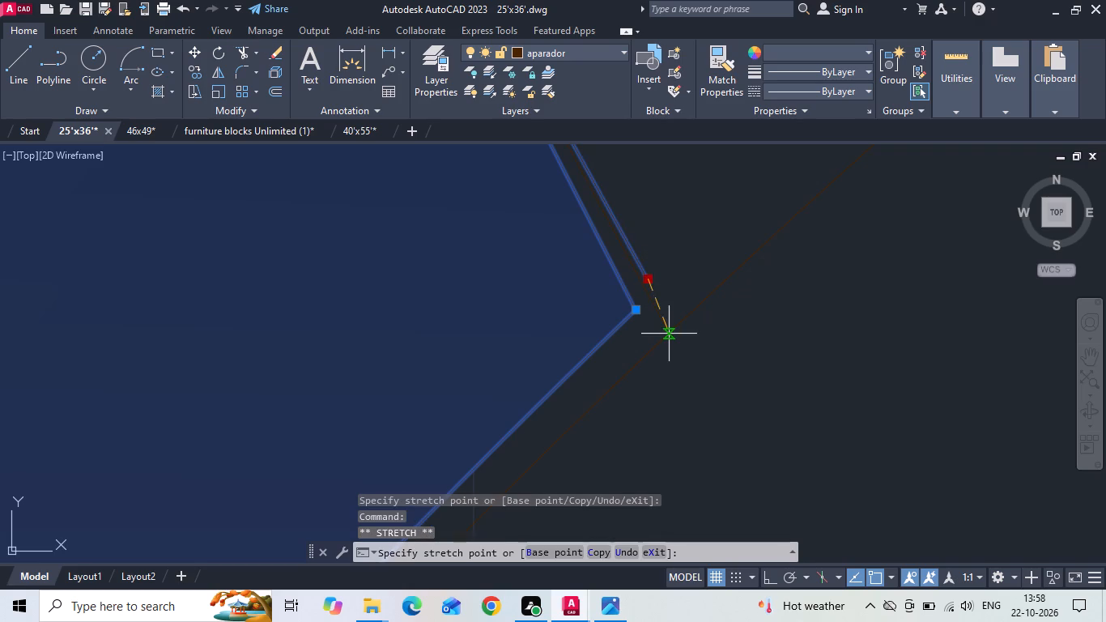
{"action": "left_click", "coordinate": [669, 334]}
{"action": "left_click", "coordinate": [635, 309]}
{"action": "left_click", "coordinate": [673, 334]}
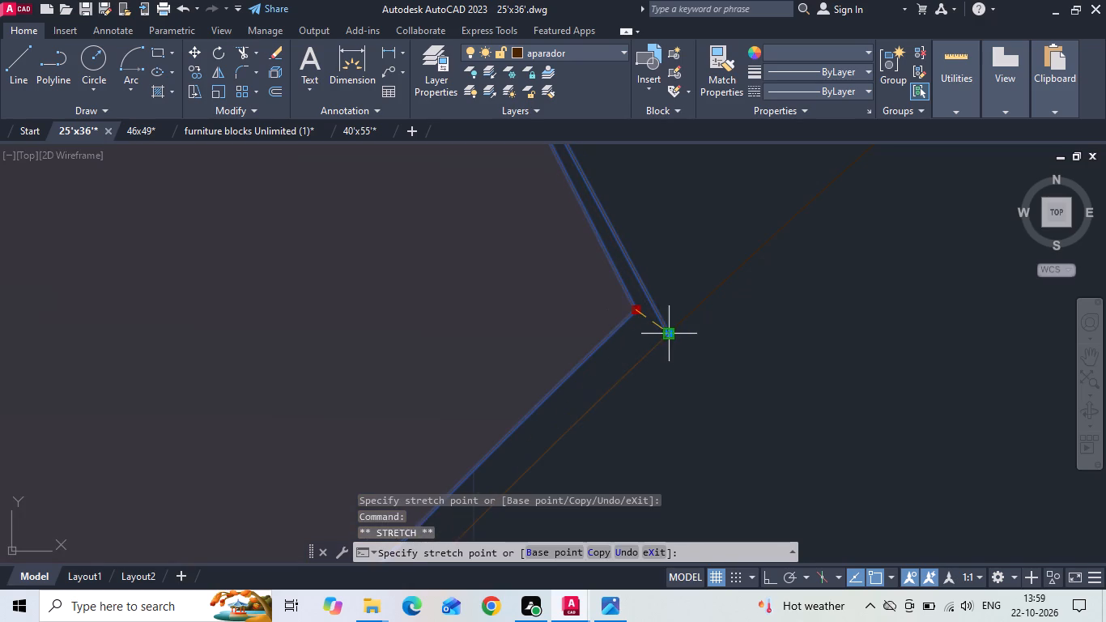
{"action": "scroll", "coordinate": [551, 246], "scroll_direction": "down", "scroll_amount": 7}
{"action": "key", "text": "Escape"}
Trim both outline arcs where they extend beyond the upper end line.
{"action": "key", "text": "t"}
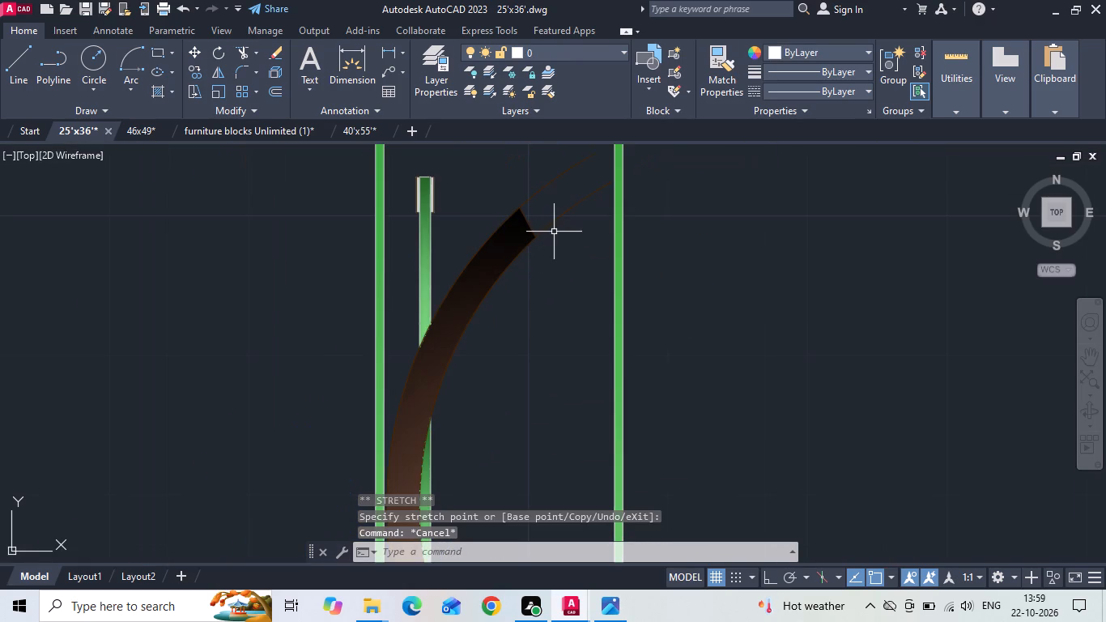
{"action": "key", "text": "r"}
{"action": "key", "text": "space"}
{"action": "left_click_drag", "start_coordinate": [557, 172], "coordinate": [578, 274]}
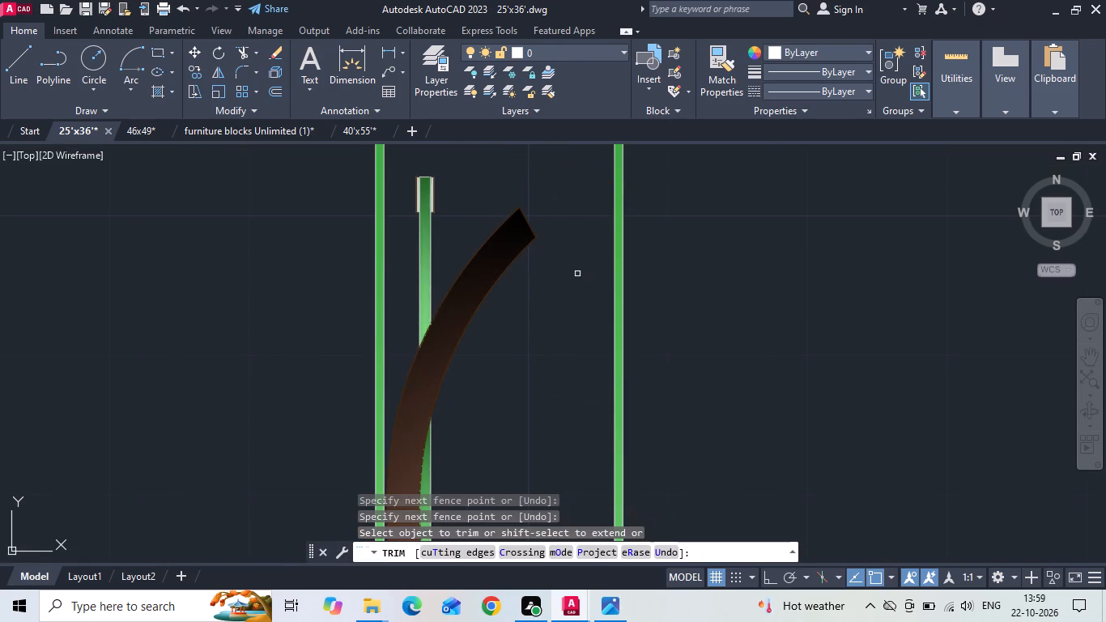
{"action": "scroll", "coordinate": [572, 262], "scroll_direction": "down", "scroll_amount": 2}
{"action": "middle_click_drag", "start_coordinate": [541, 342], "coordinate": [532, 292]}
{"action": "key", "text": "Escape"}
With Ortho on, draw a vertical construction line about 3'-7.5" long from the arc's upper inner corner down across its lower end.
{"action": "type", "text": "l"}
{"action": "key", "text": "space"}
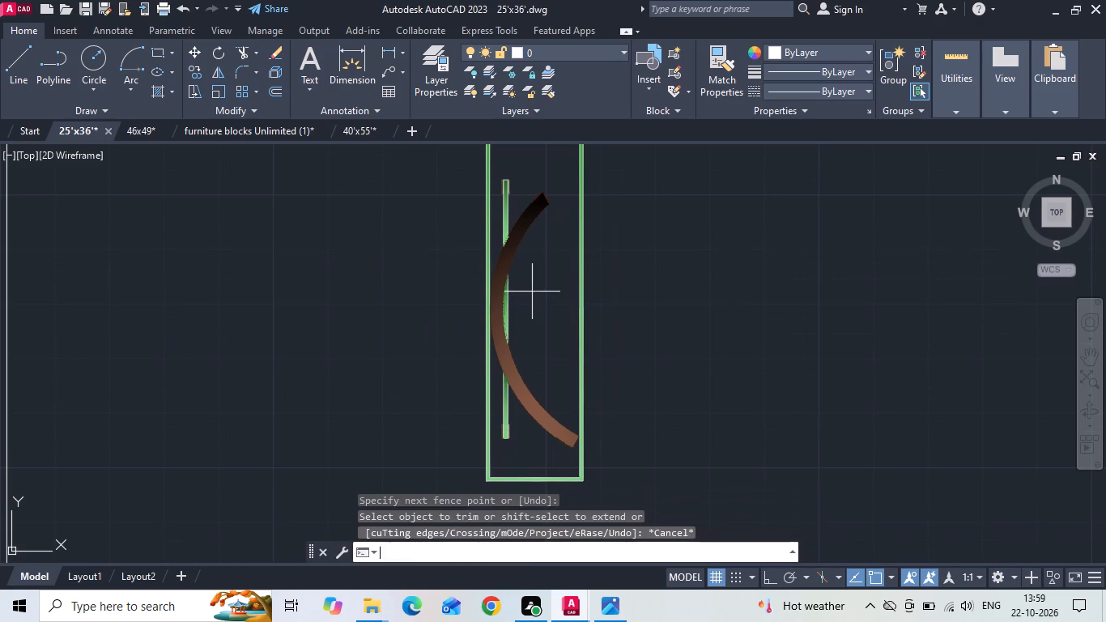
{"action": "key", "text": "F8"}
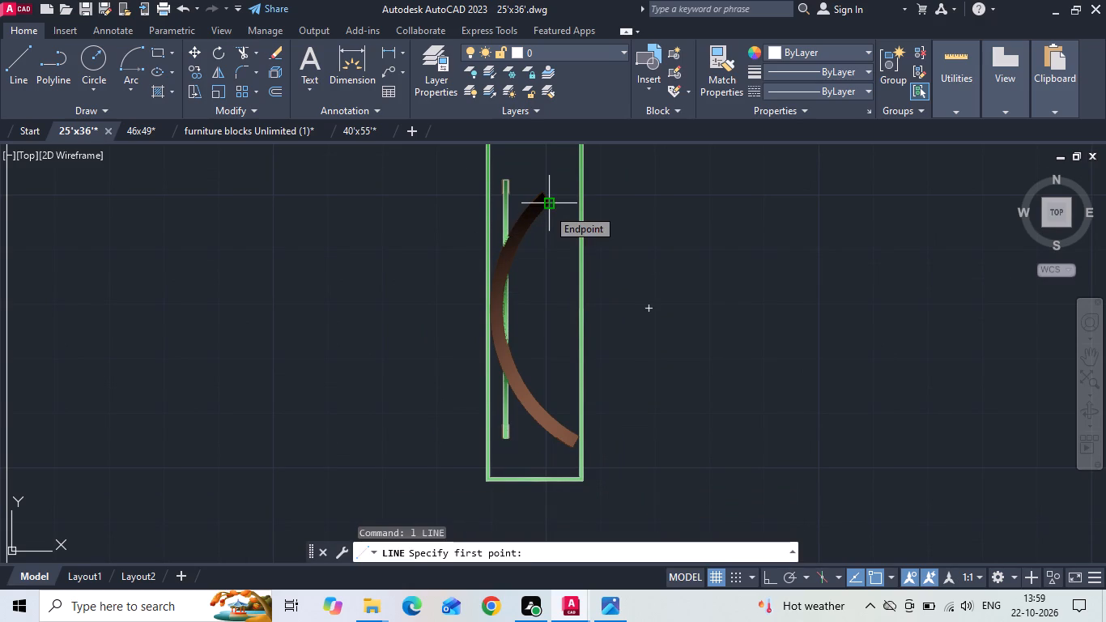
{"action": "left_click", "coordinate": [547, 208]}
{"action": "scroll", "coordinate": [547, 471], "scroll_direction": "up", "scroll_amount": 2}
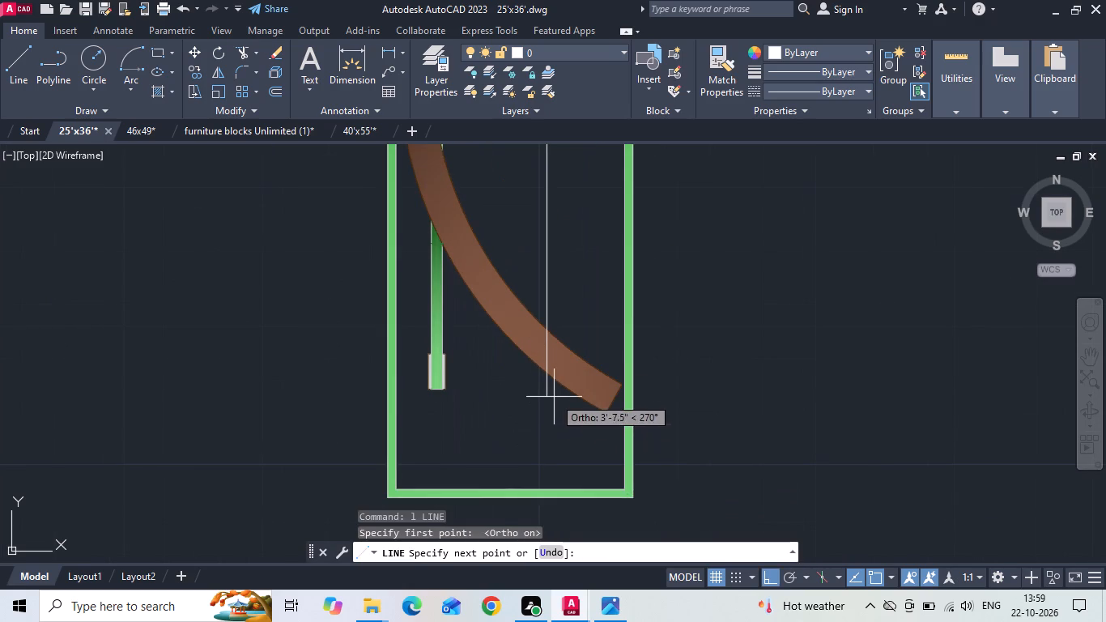
{"action": "left_click", "coordinate": [554, 397]}
{"action": "key", "text": "Escape"}
Stretch the hatch's lower end back to the vertical line, placing both corners where the outline arcs cross it.
{"action": "scroll", "coordinate": [585, 394], "scroll_direction": "up", "scroll_amount": 1}
{"action": "left_click", "coordinate": [589, 381]}
{"action": "scroll", "coordinate": [593, 402], "scroll_direction": "up", "scroll_amount": 1}
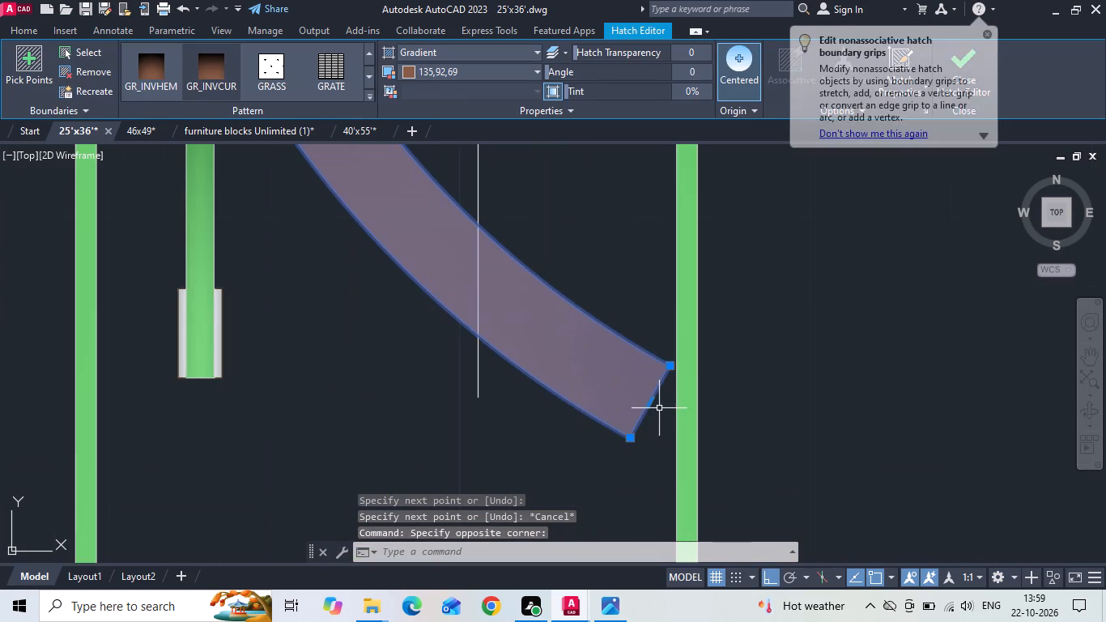
{"action": "left_click", "coordinate": [649, 405]}
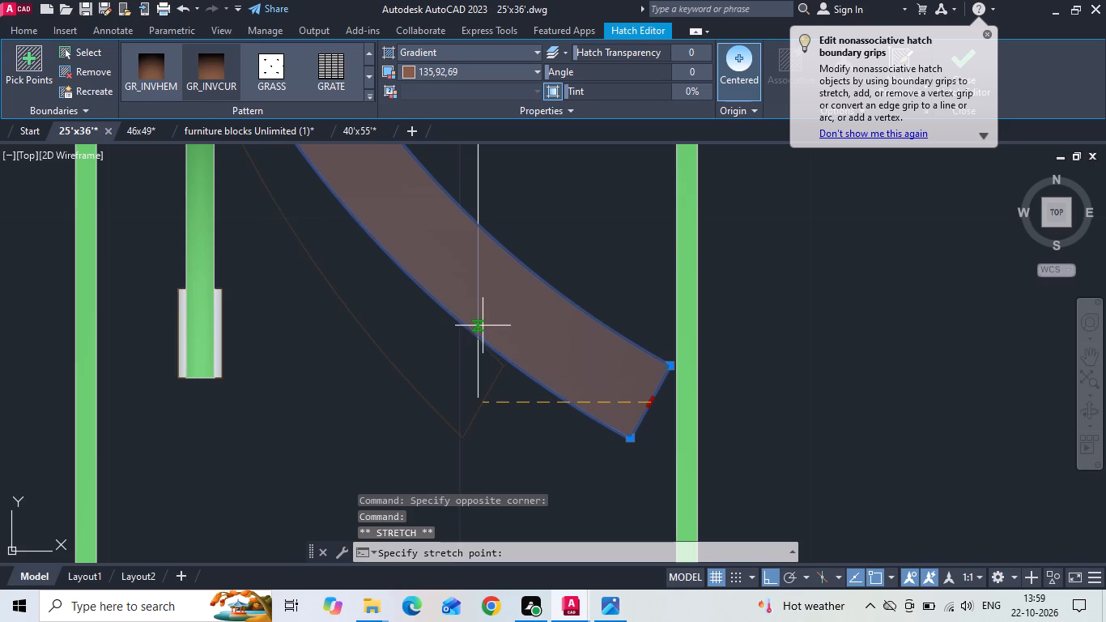
{"action": "left_click", "coordinate": [475, 332]}
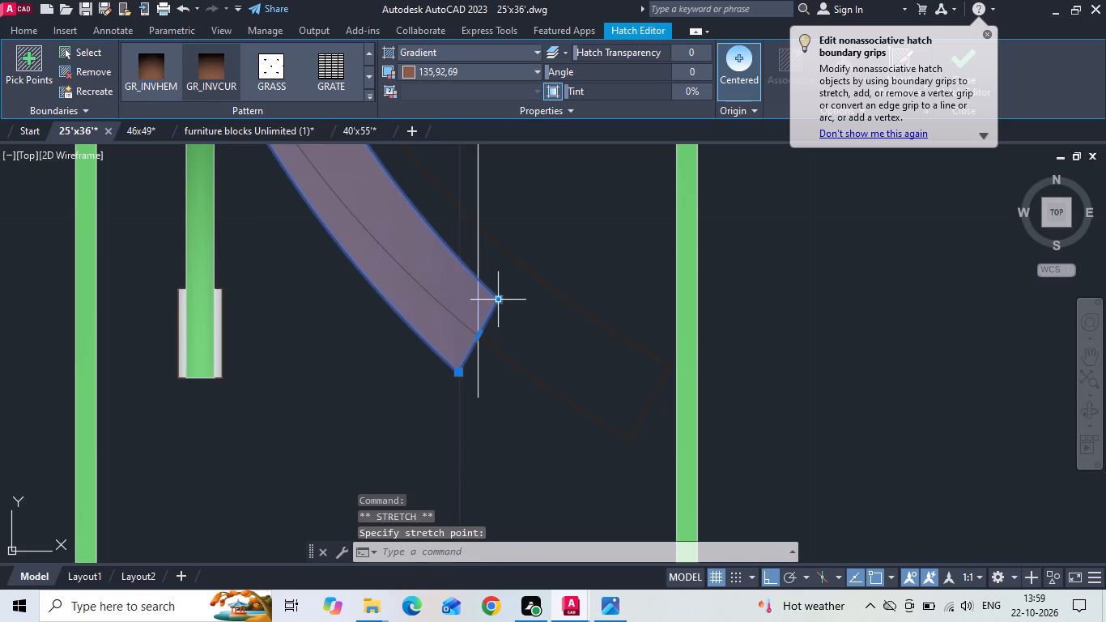
{"action": "left_click", "coordinate": [497, 302]}
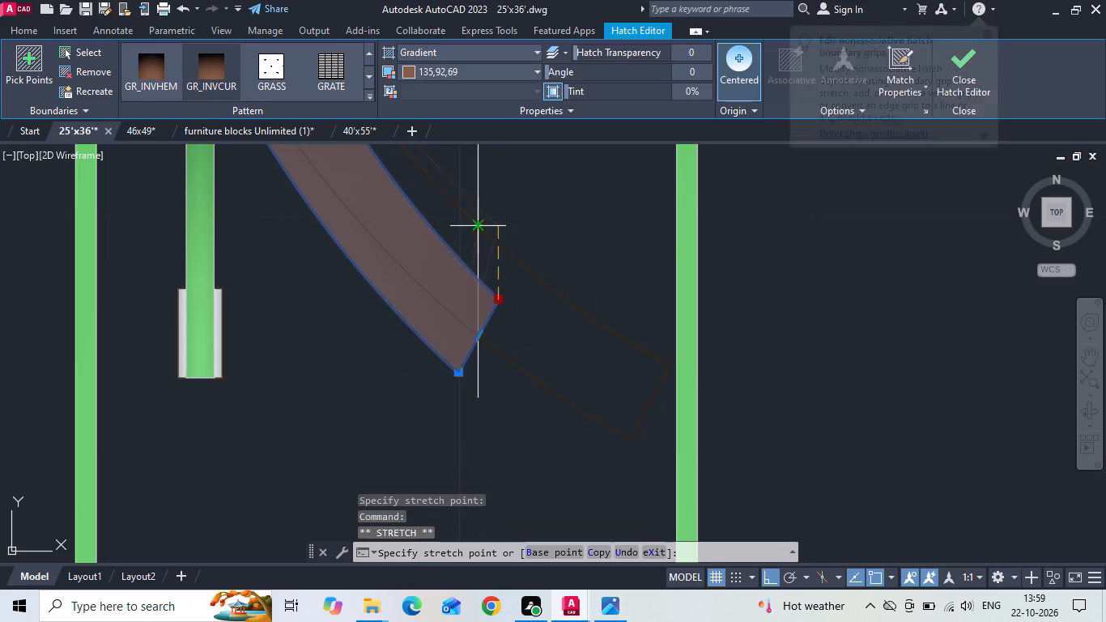
{"action": "left_click", "coordinate": [480, 227]}
{"action": "left_click_drag", "start_coordinate": [459, 373], "coordinate": [464, 365]}
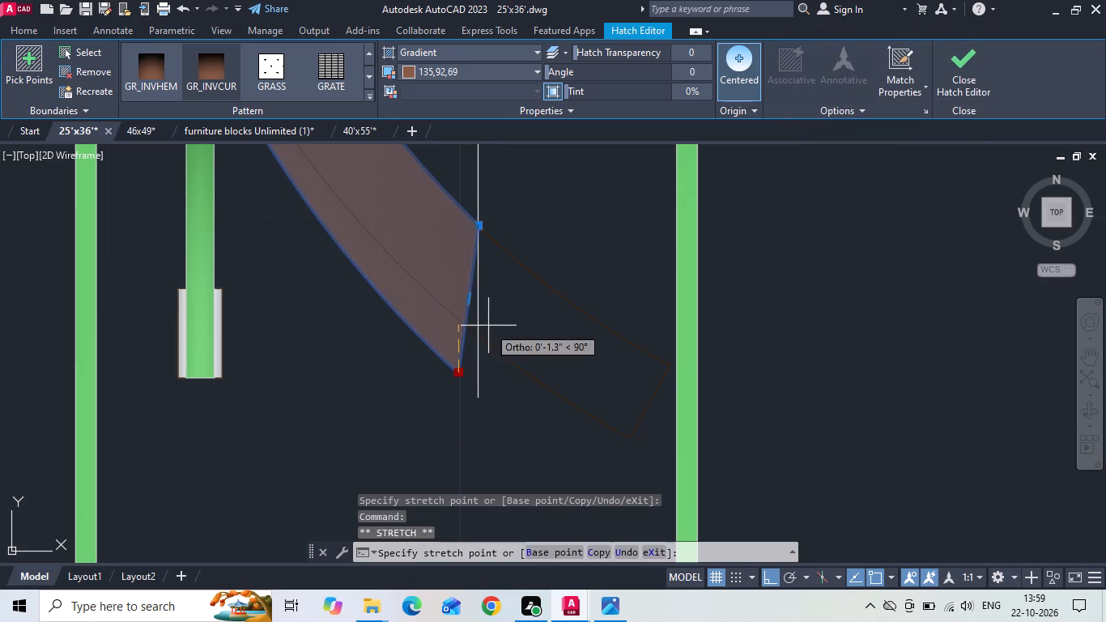
{"action": "left_click", "coordinate": [479, 337]}
{"action": "key", "text": "Escape"}
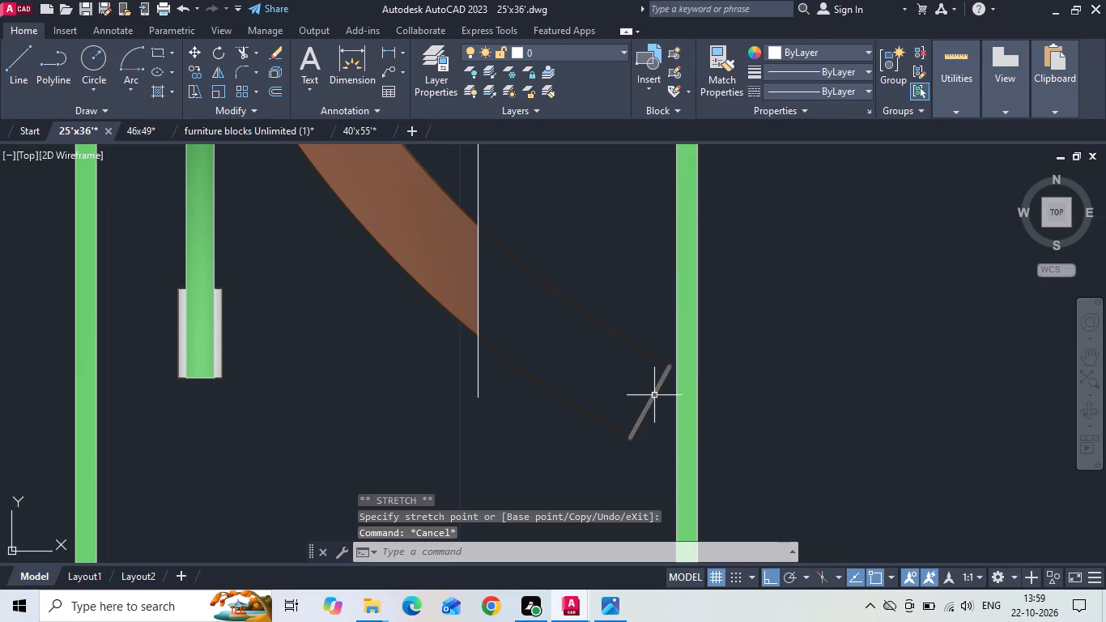
Move both endpoints of the outline's lower end line to the shortened hatch's corners on the vertical line.
{"action": "left_click", "coordinate": [654, 395]}
{"action": "left_click", "coordinate": [669, 365]}
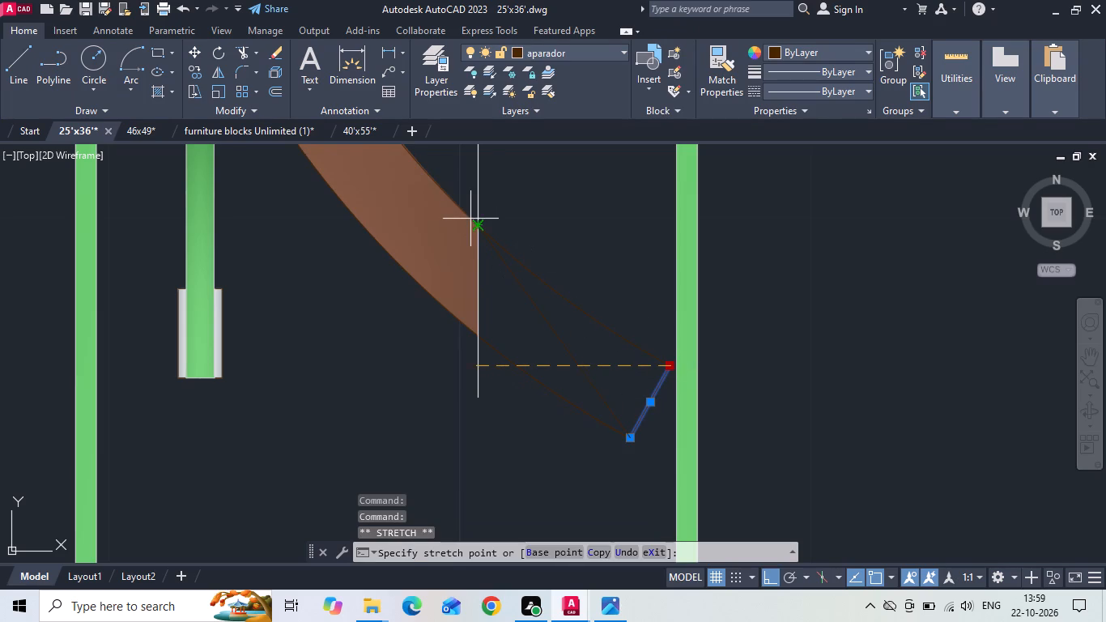
{"action": "left_click", "coordinate": [480, 225]}
{"action": "left_click", "coordinate": [629, 439]}
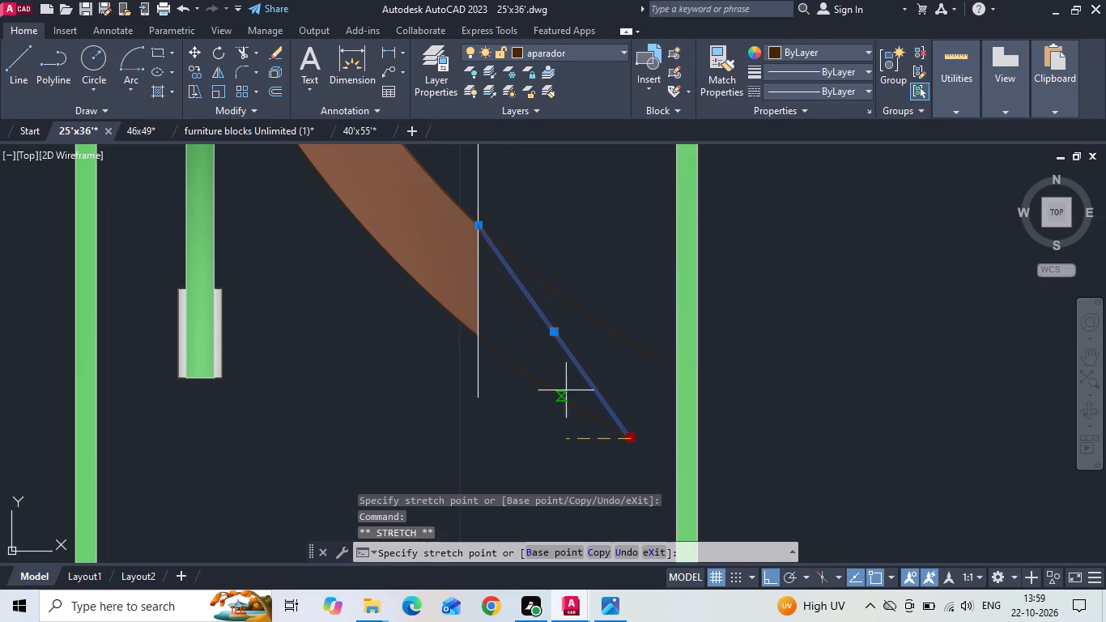
{"action": "left_click", "coordinate": [483, 331]}
{"action": "key", "text": "Escape"}
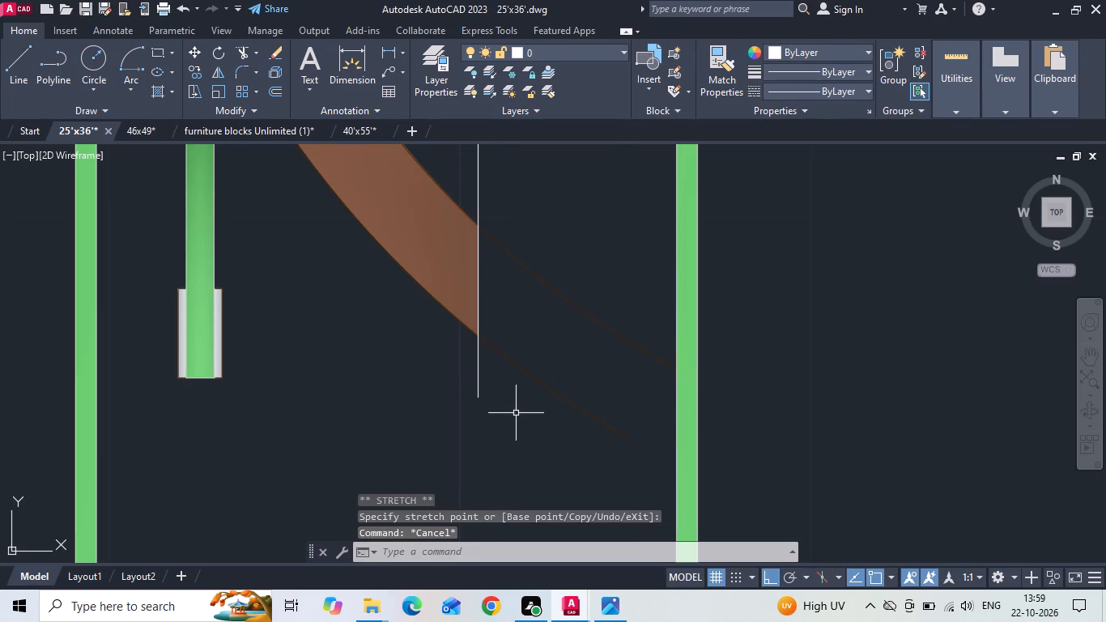
Trim both outline arcs where they extend past the vertical line at the lower end.
{"action": "key", "text": "t"}
{"action": "key", "text": "r"}
{"action": "key", "text": "space"}
{"action": "left_click_drag", "start_coordinate": [508, 437], "coordinate": [542, 225]}
{"action": "scroll", "coordinate": [543, 392], "scroll_direction": "down", "scroll_amount": 2}
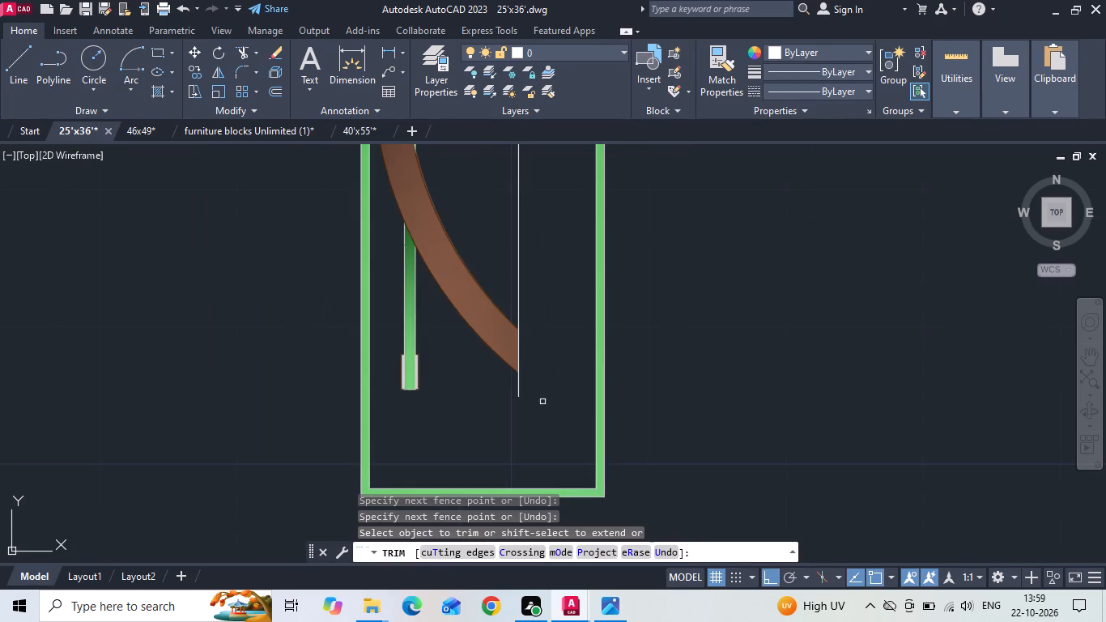
{"action": "key", "text": "Escape"}
Delete the vertical construction line.
{"action": "left_click", "coordinate": [519, 251]}
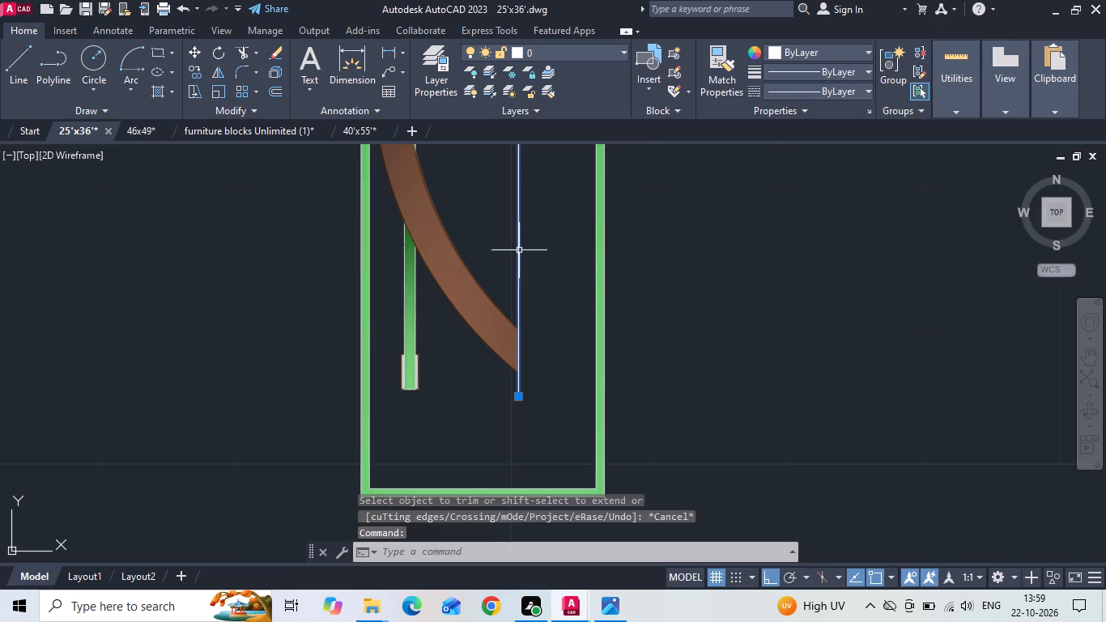
{"action": "key", "text": "Delete"}
{"action": "scroll", "coordinate": [558, 418], "scroll_direction": "down", "scroll_amount": 3}
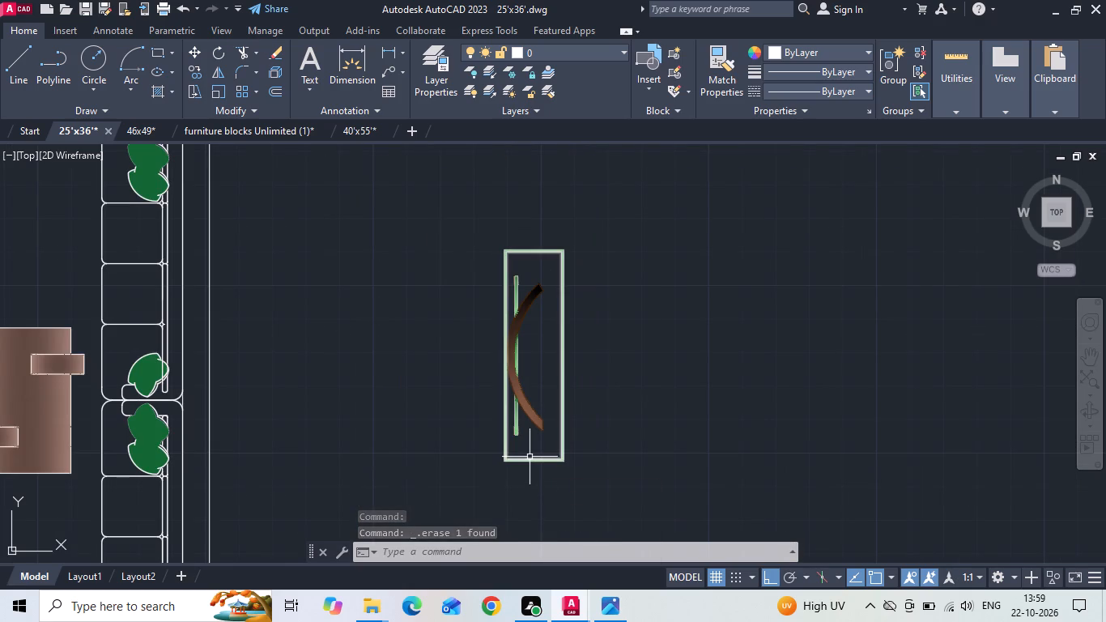
Draw a vertical line from the upper corner of the arc's lower cut end up past its upper end.
{"action": "type", "text": "l"}
{"action": "key", "text": "space"}
{"action": "scroll", "coordinate": [534, 425], "scroll_direction": "up", "scroll_amount": 2}
{"action": "left_click", "coordinate": [549, 415]}
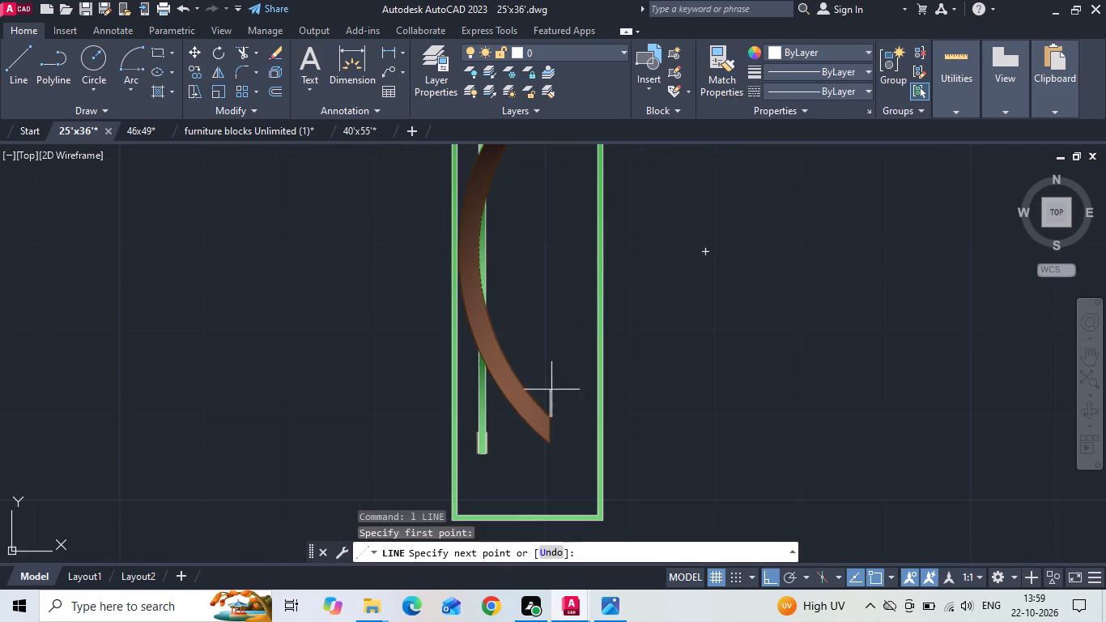
{"action": "middle_click_drag", "start_coordinate": [555, 273], "coordinate": [541, 443]}
{"action": "scroll", "coordinate": [508, 223], "scroll_direction": "up", "scroll_amount": 2}
{"action": "left_click", "coordinate": [525, 202]}
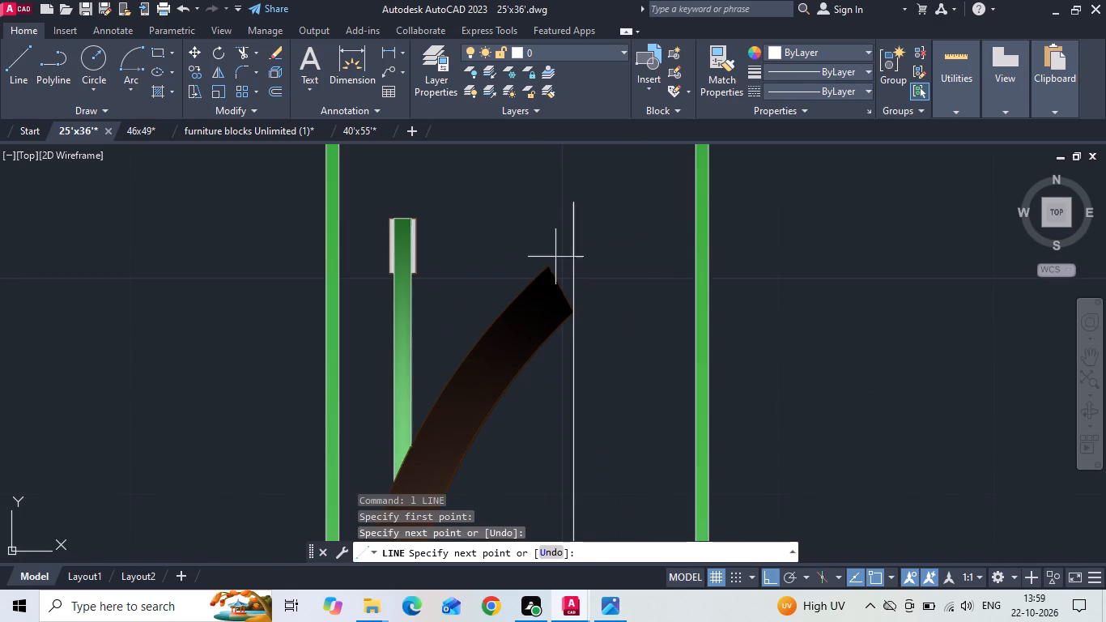
{"action": "scroll", "coordinate": [560, 312], "scroll_direction": "up", "scroll_amount": 2}
{"action": "key", "text": "Escape"}
Stretch the outer corner of the hatch's upper end onto the vertical line to make the end vertical.
{"action": "left_click", "coordinate": [564, 275]}
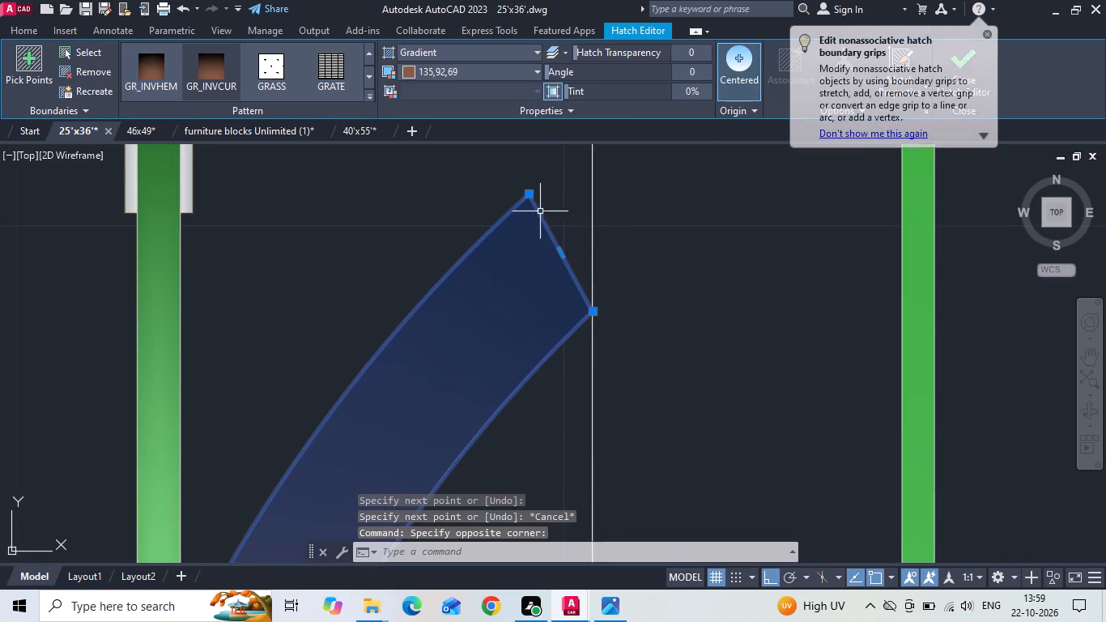
{"action": "left_click", "coordinate": [533, 191]}
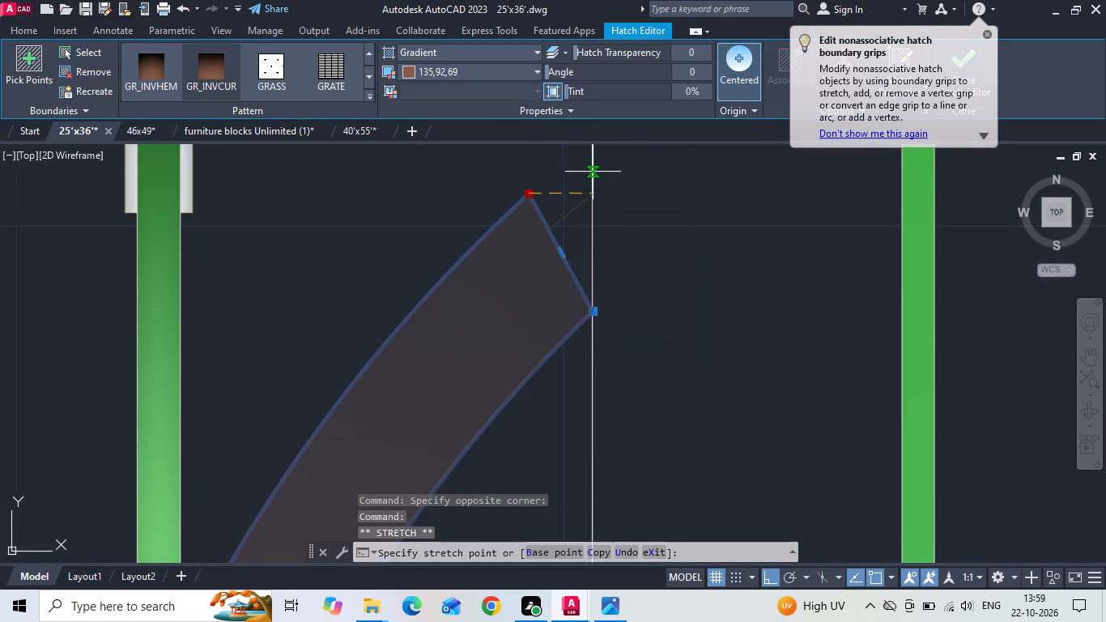
{"action": "left_click", "coordinate": [593, 172]}
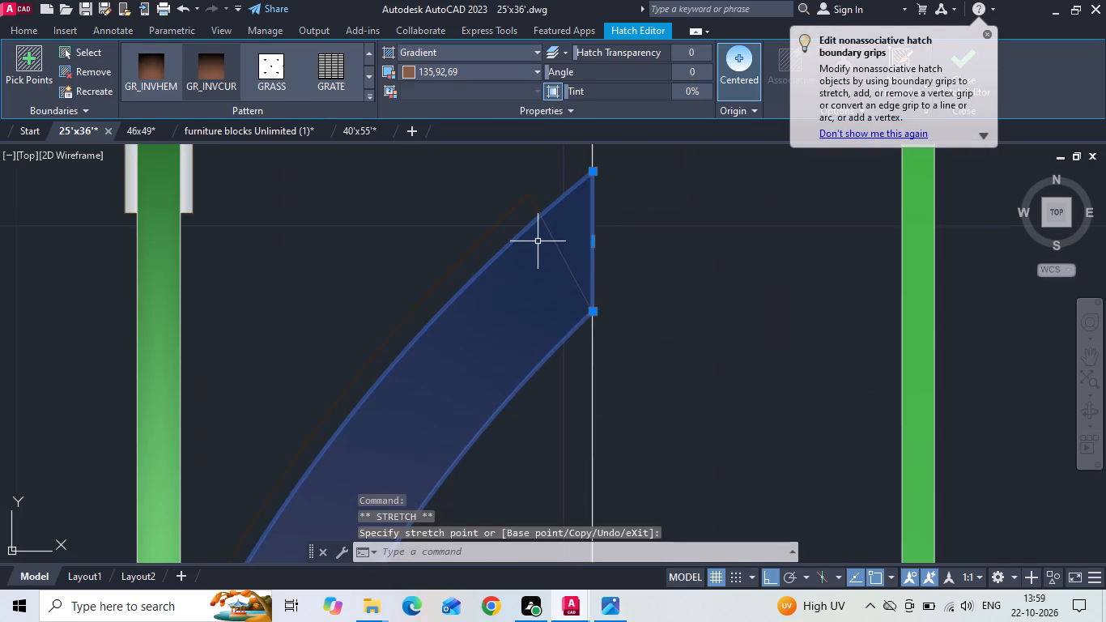
Stretch the outer outline arc's upper endpoint to the hatch's outer corner on the vertical line.
{"action": "left_click", "coordinate": [528, 203]}
{"action": "left_click", "coordinate": [521, 196]}
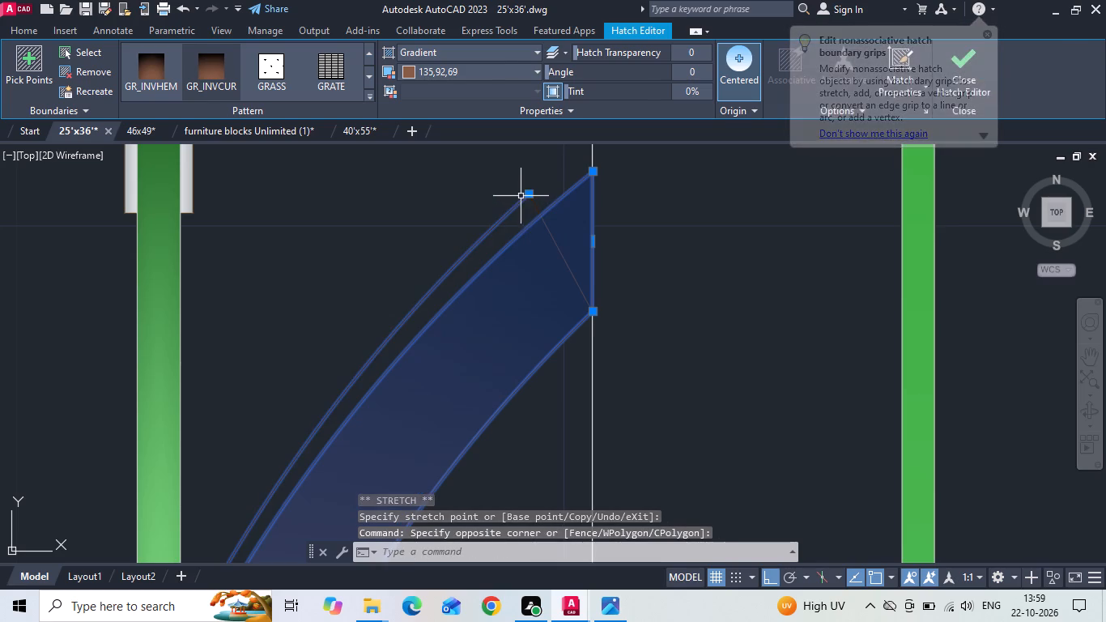
{"action": "left_click", "coordinate": [530, 191]}
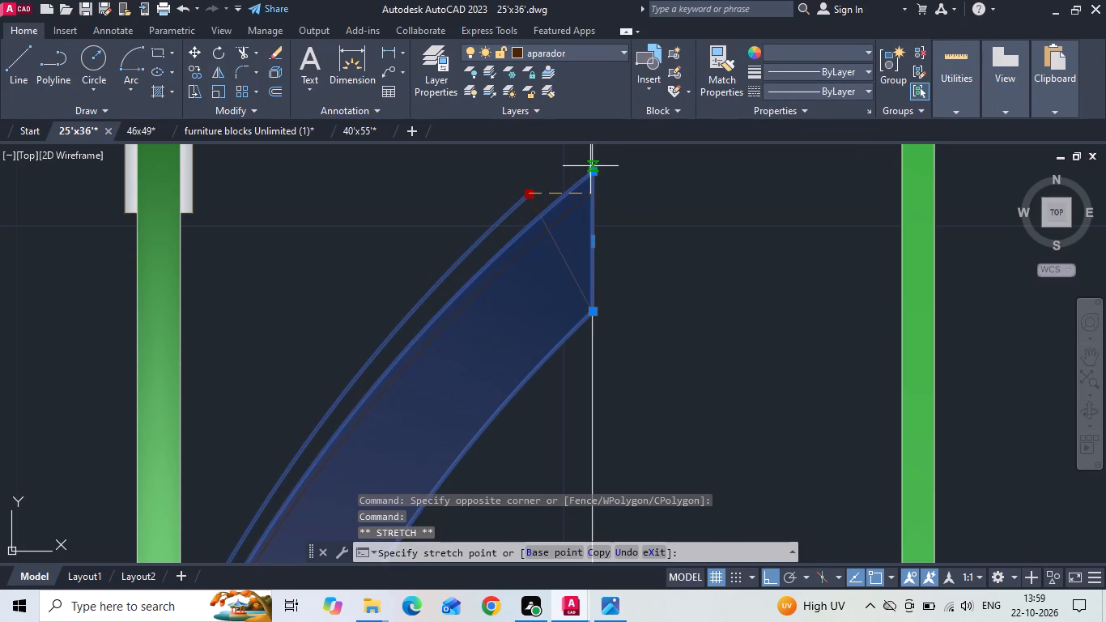
{"action": "left_click", "coordinate": [589, 165]}
{"action": "scroll", "coordinate": [578, 167], "scroll_direction": "up", "scroll_amount": 2}
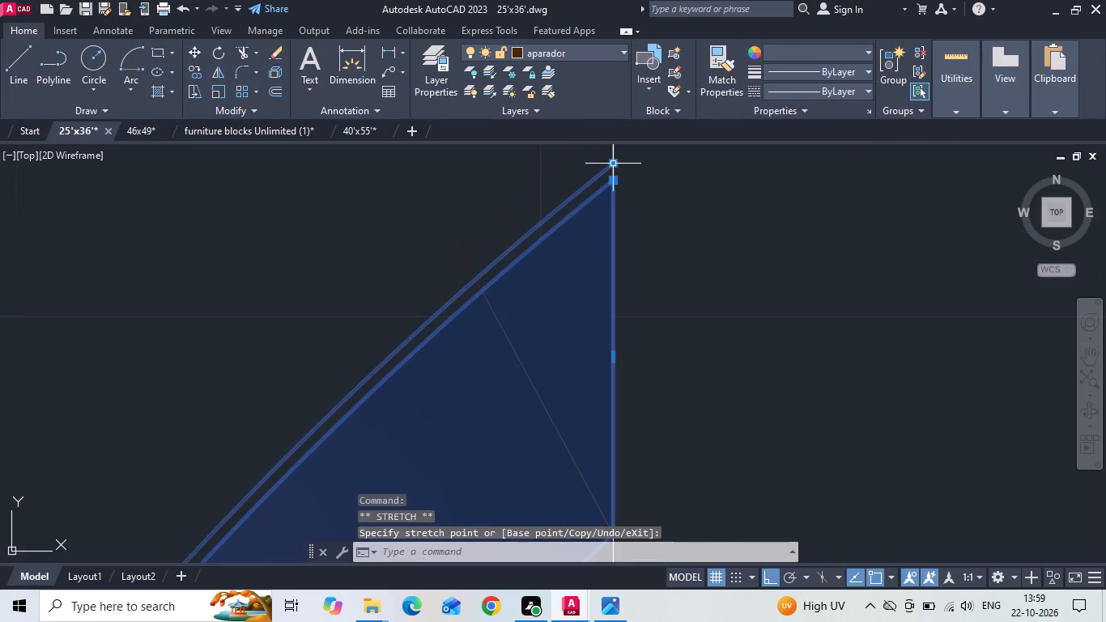
{"action": "left_click", "coordinate": [612, 166]}
{"action": "left_click", "coordinate": [613, 181]}
{"action": "scroll", "coordinate": [525, 183], "scroll_direction": "down", "scroll_amount": 2}
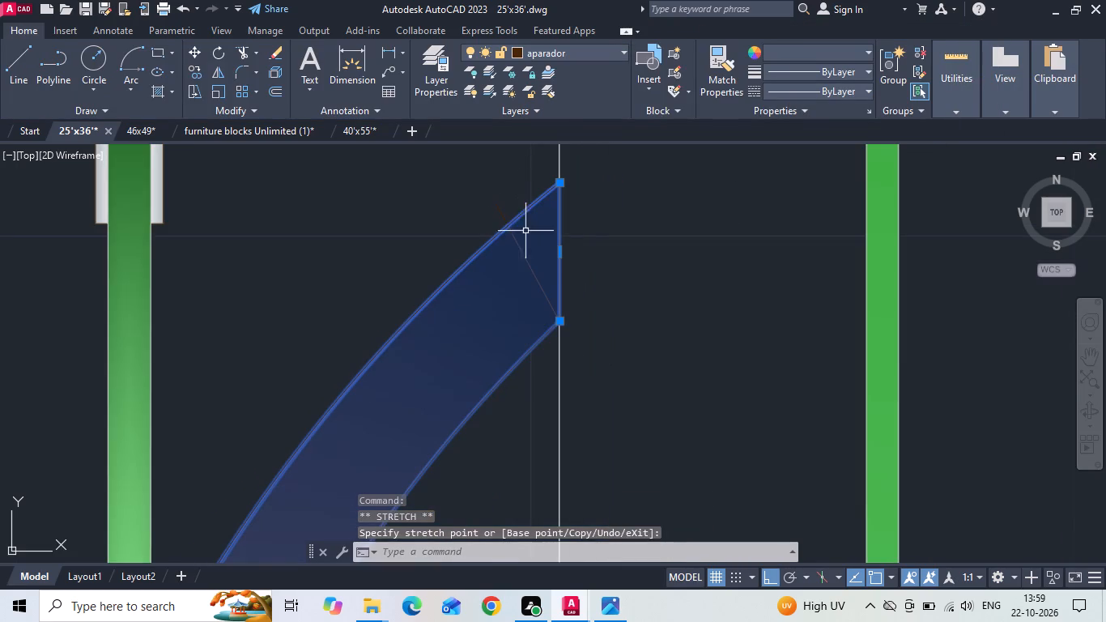
Stretch the slanted end line's outer endpoint onto the hatch's outer corner so the upper end line is vertical.
{"action": "left_click", "coordinate": [535, 276]}
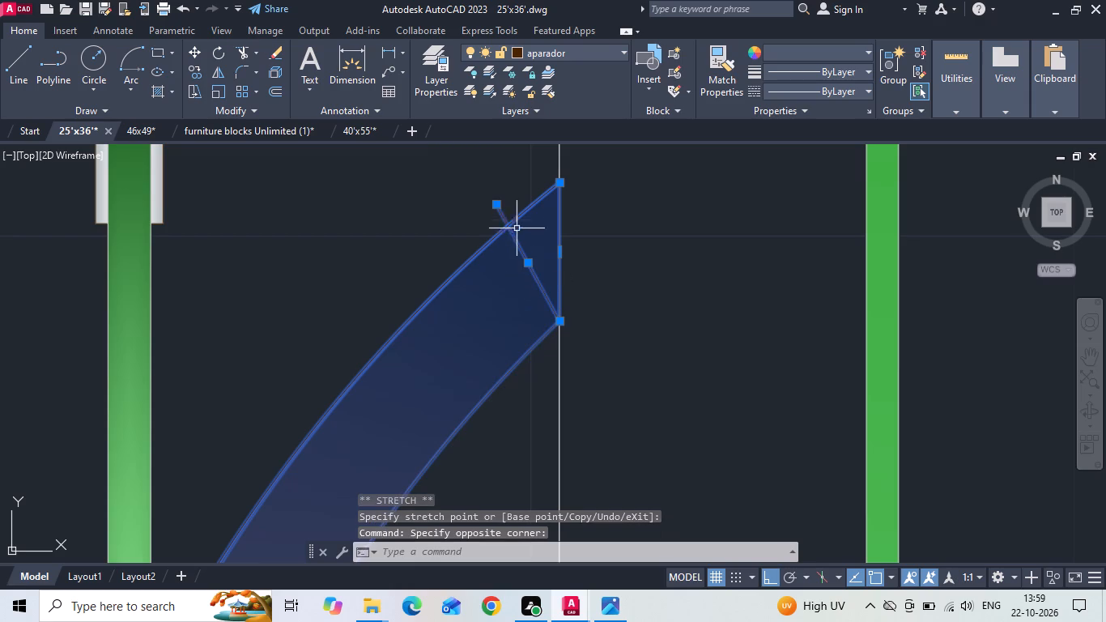
{"action": "left_click", "coordinate": [496, 205]}
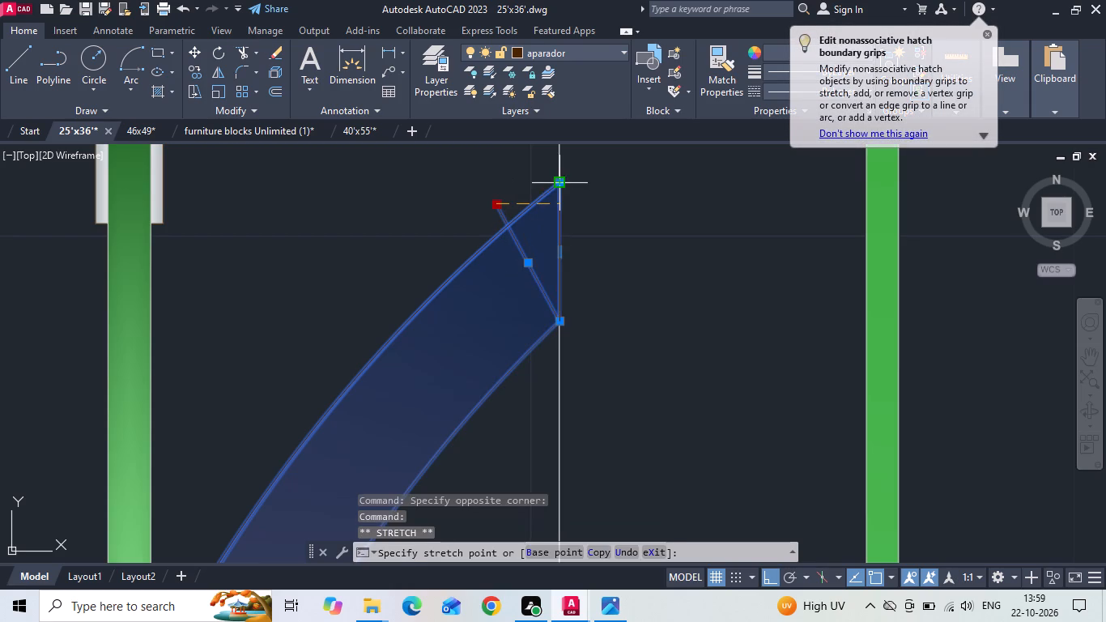
{"action": "left_click", "coordinate": [562, 185]}
{"action": "key", "text": "Escape"}
Delete the vertical construction line through the element's upper end.
{"action": "left_click_drag", "start_coordinate": [599, 398], "coordinate": [572, 428]}
{"action": "left_click", "coordinate": [557, 440]}
{"action": "key", "text": "Delete"}
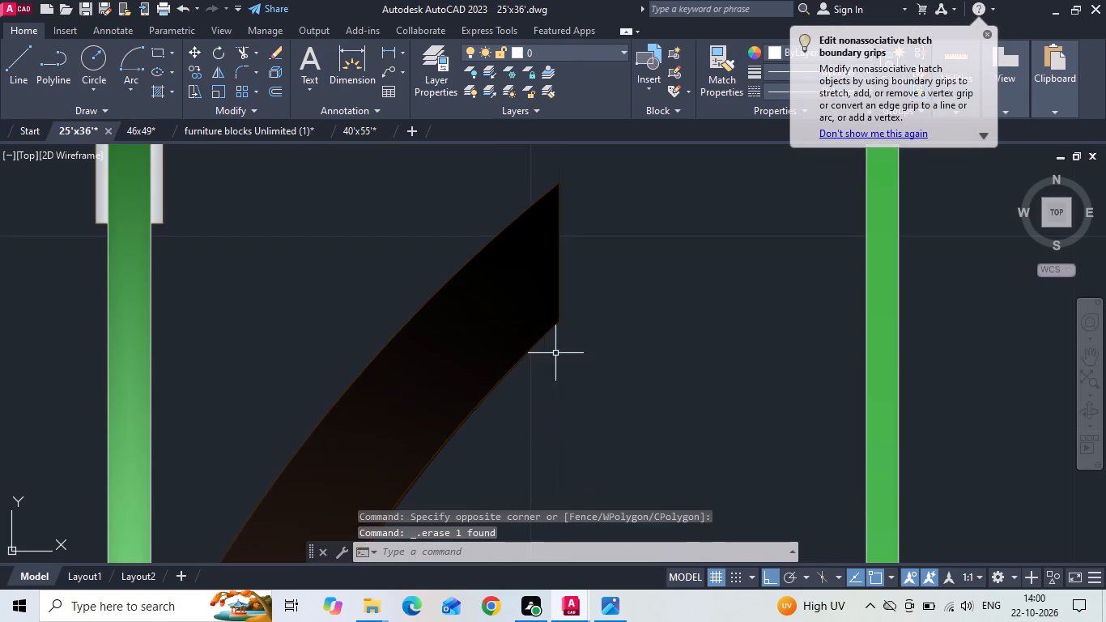
Draw a horizontal construction line from the midpoint of the green frame's inner long edge across and past its opposite side.
{"action": "scroll", "coordinate": [569, 273], "scroll_direction": "down", "scroll_amount": 5}
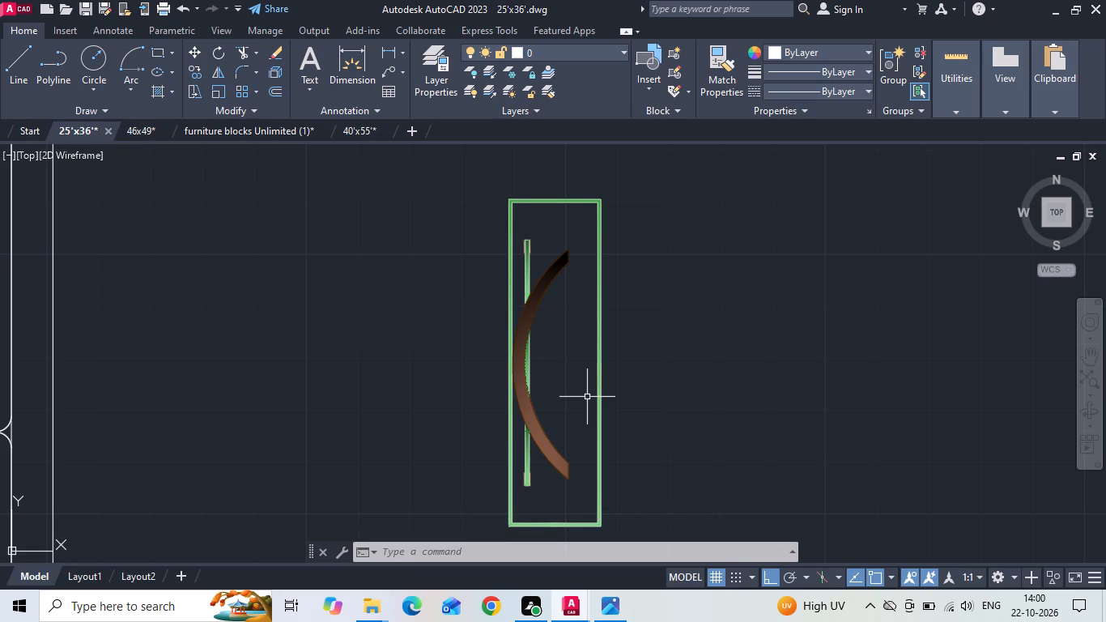
{"action": "type", "text": "l"}
{"action": "key", "text": "space"}
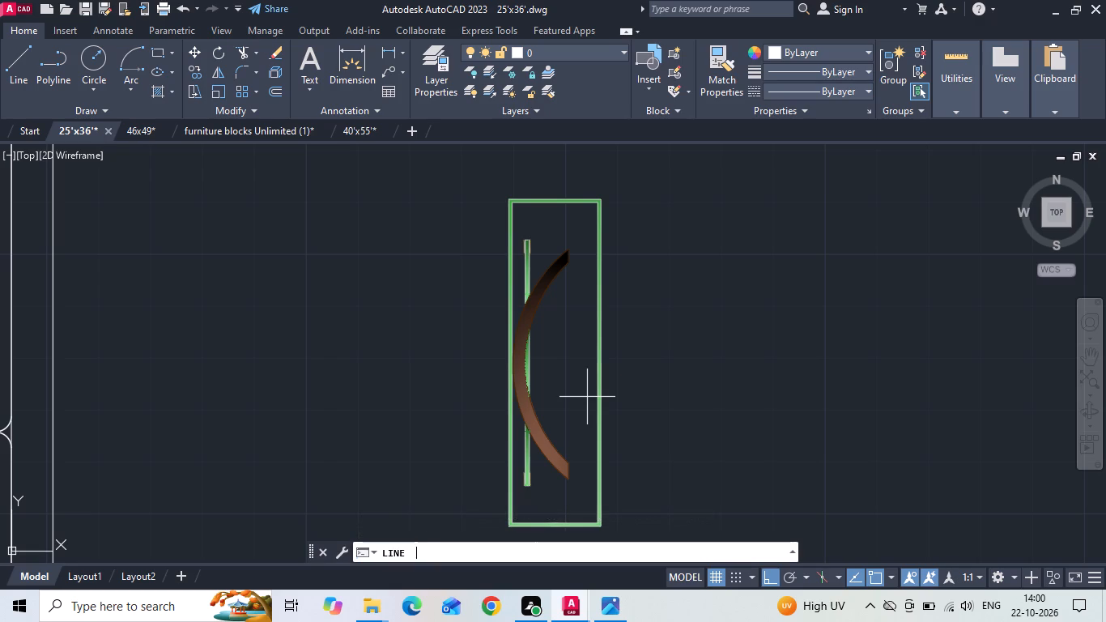
{"action": "left_click", "coordinate": [596, 359]}
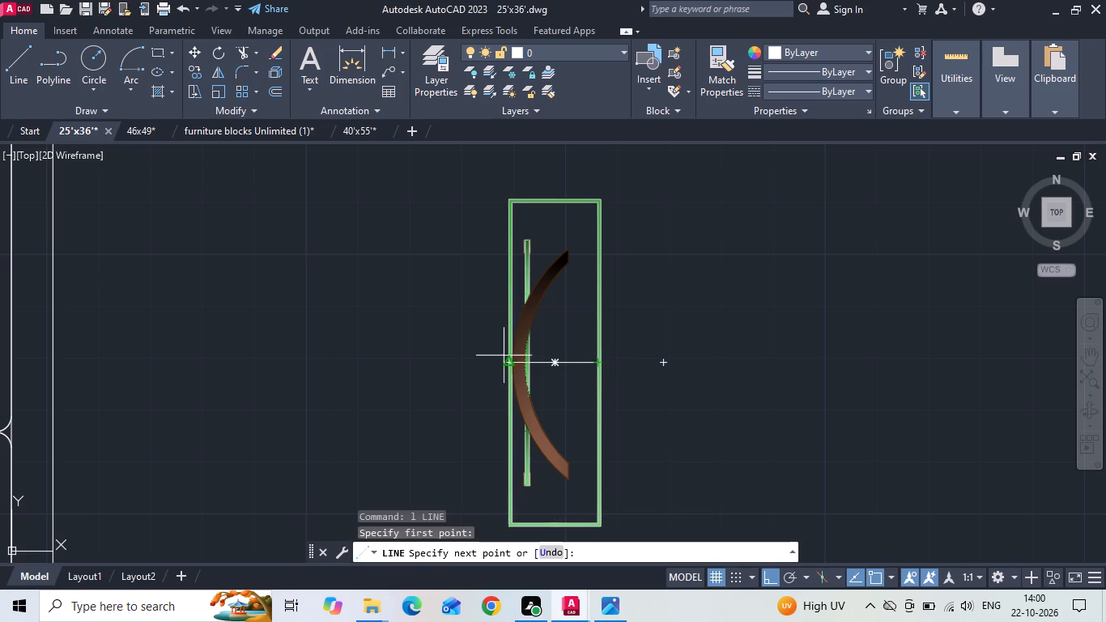
{"action": "left_click", "coordinate": [436, 354]}
{"action": "key", "text": "Escape"}
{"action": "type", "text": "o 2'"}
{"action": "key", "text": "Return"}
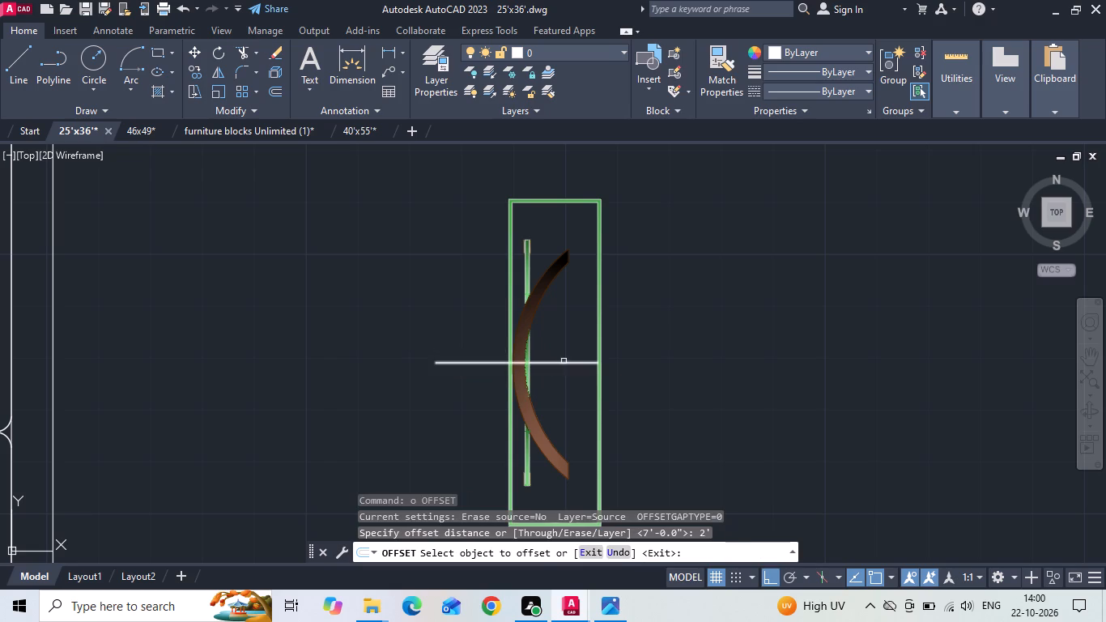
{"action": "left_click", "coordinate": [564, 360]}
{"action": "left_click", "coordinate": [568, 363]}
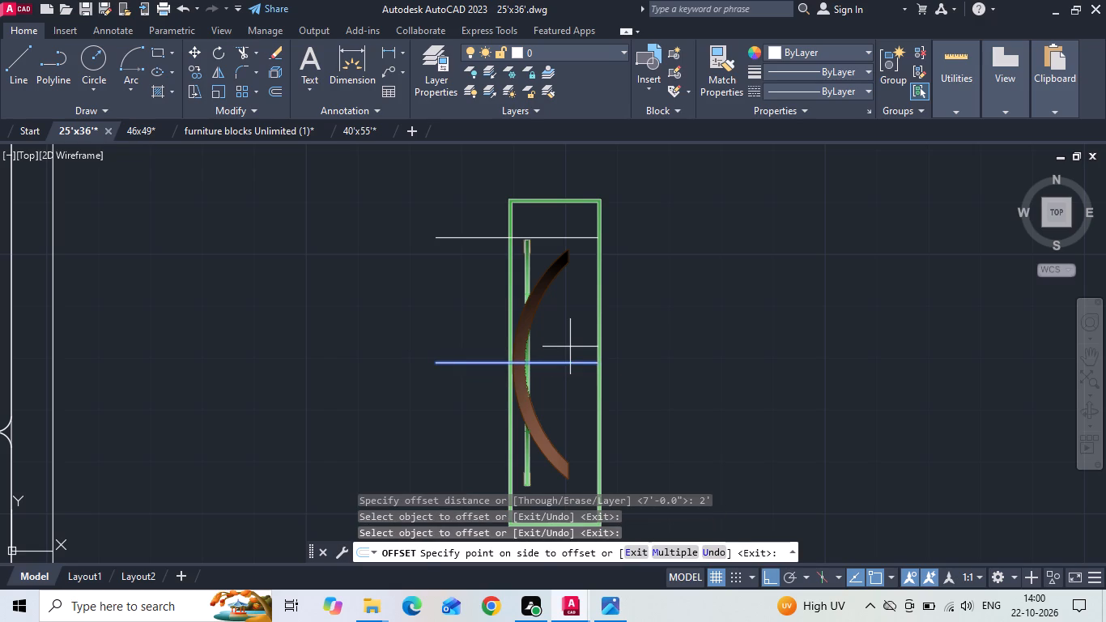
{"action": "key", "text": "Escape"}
Offset the horizontal midline by 1'6 both above and below.
{"action": "type", "text": "o"}
{"action": "key", "text": "space"}
{"action": "type", "text": "1'6"}
{"action": "key", "text": "space"}
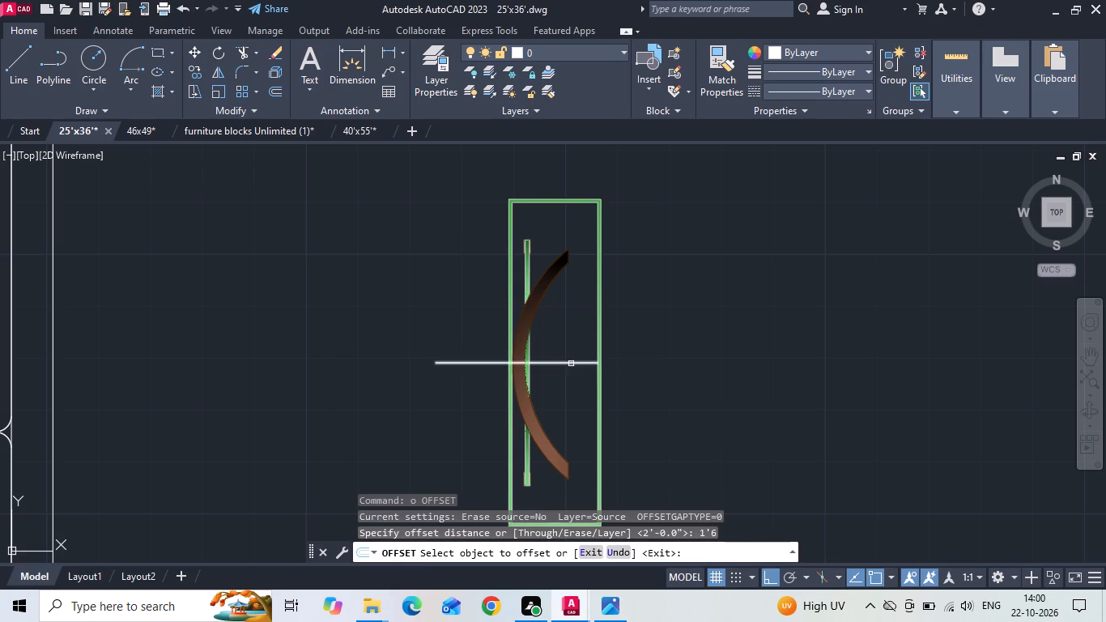
{"action": "left_click_drag", "start_coordinate": [571, 364], "coordinate": [572, 349]}
{"action": "left_click", "coordinate": [578, 323]}
{"action": "left_click", "coordinate": [568, 364]}
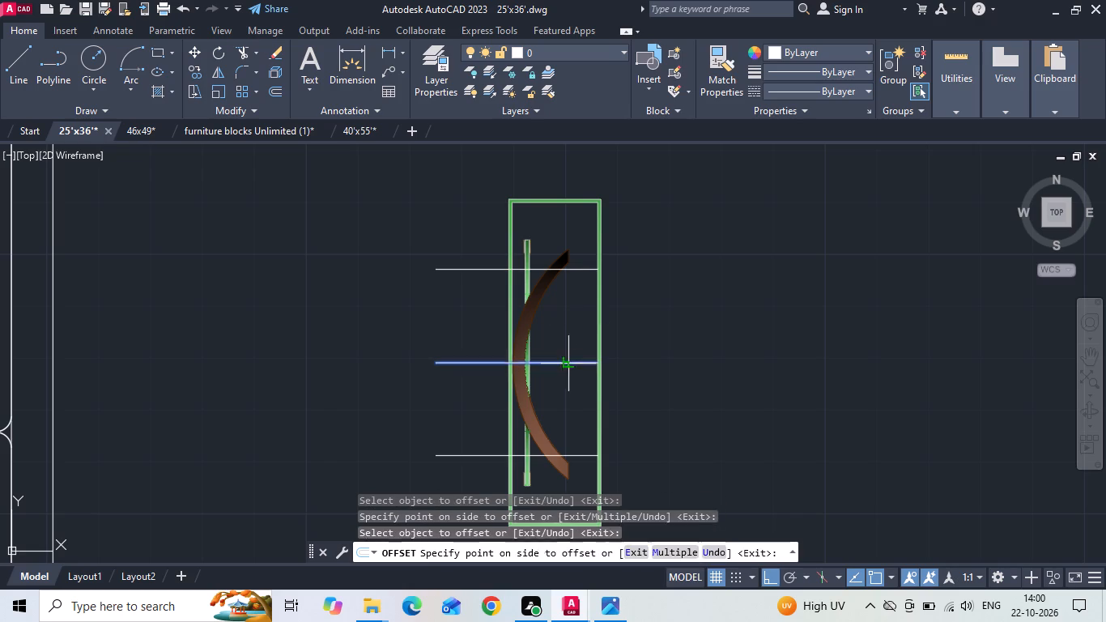
{"action": "left_click", "coordinate": [561, 406]}
{"action": "key", "text": "Escape"}
Stretch the inner outline arc's upper endpoint back to its intersection with the upper offset line.
{"action": "scroll", "coordinate": [560, 271], "scroll_direction": "up", "scroll_amount": 4}
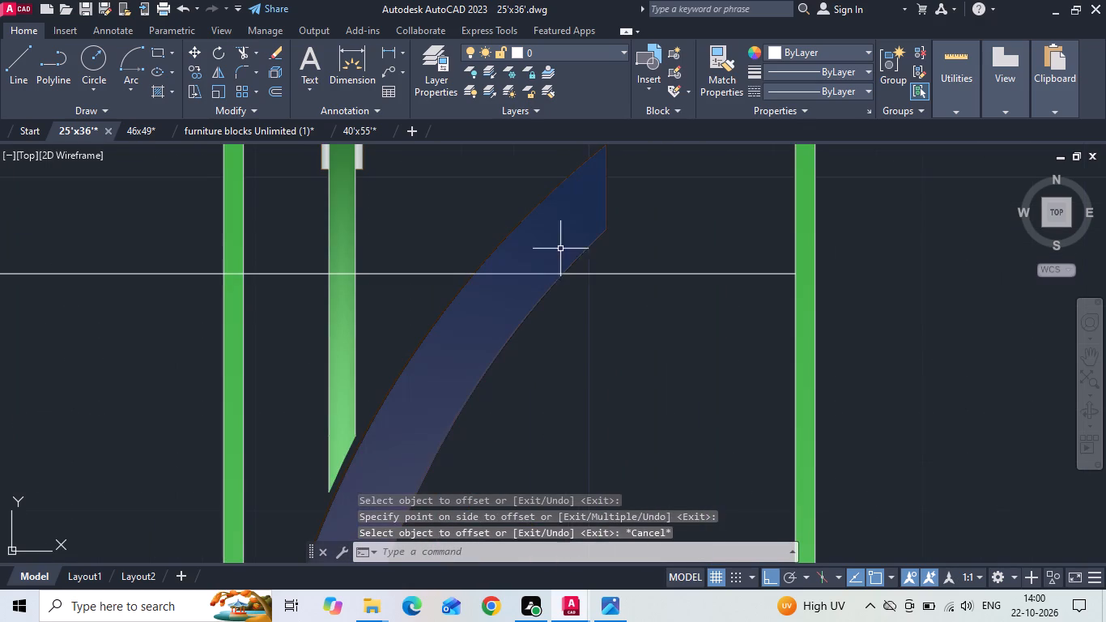
{"action": "left_click", "coordinate": [569, 265]}
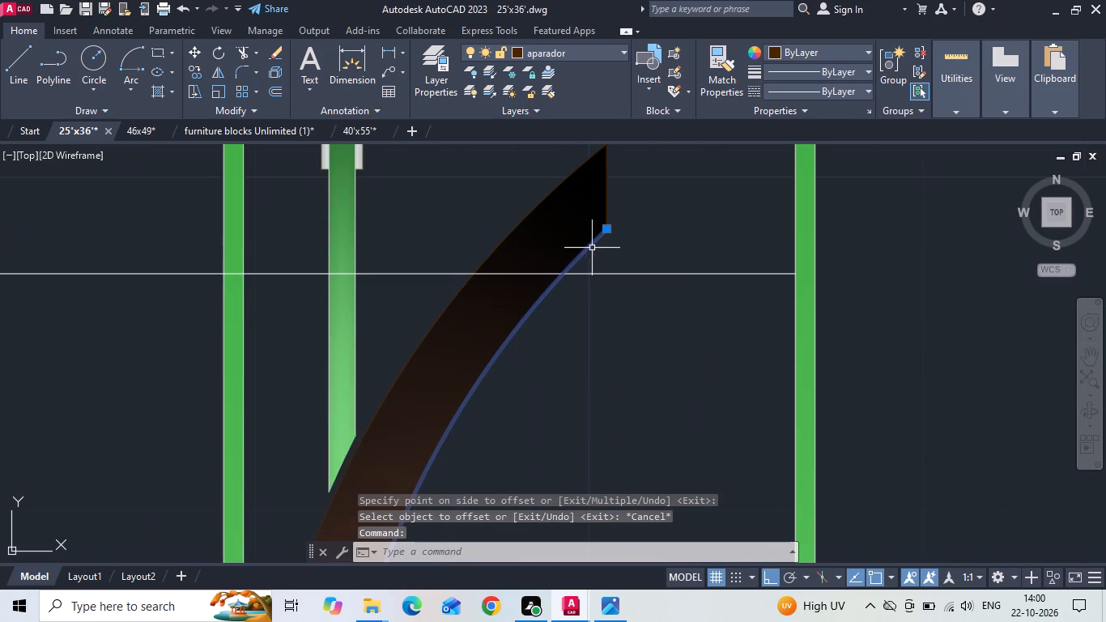
{"action": "left_click", "coordinate": [607, 228]}
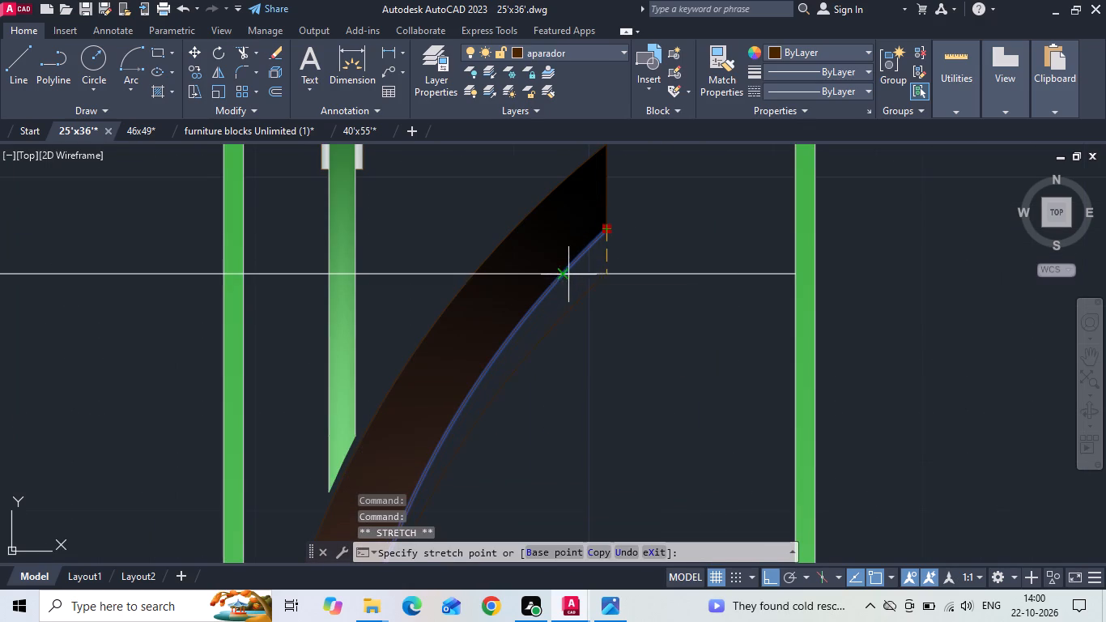
{"action": "left_click", "coordinate": [563, 275]}
{"action": "key", "text": "Escape"}
Draw a vertical line from the inner arc's new upper endpoint up past the outer outline arc.
{"action": "type", "text": "l"}
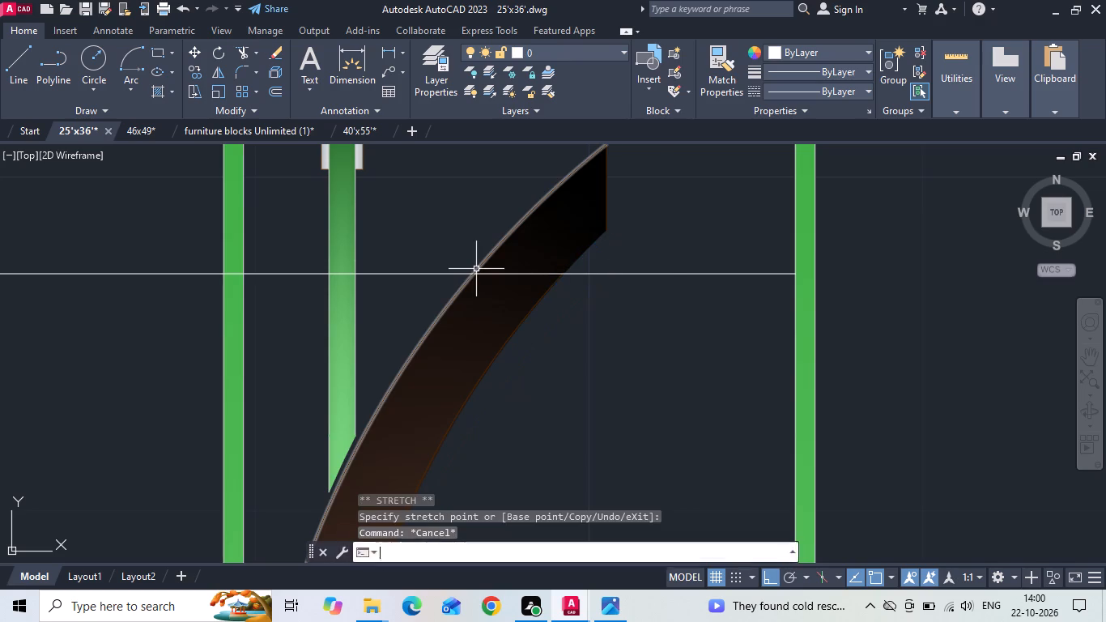
{"action": "key", "text": "space"}
{"action": "left_click", "coordinate": [563, 275]}
{"action": "scroll", "coordinate": [564, 204], "scroll_direction": "down", "scroll_amount": 2}
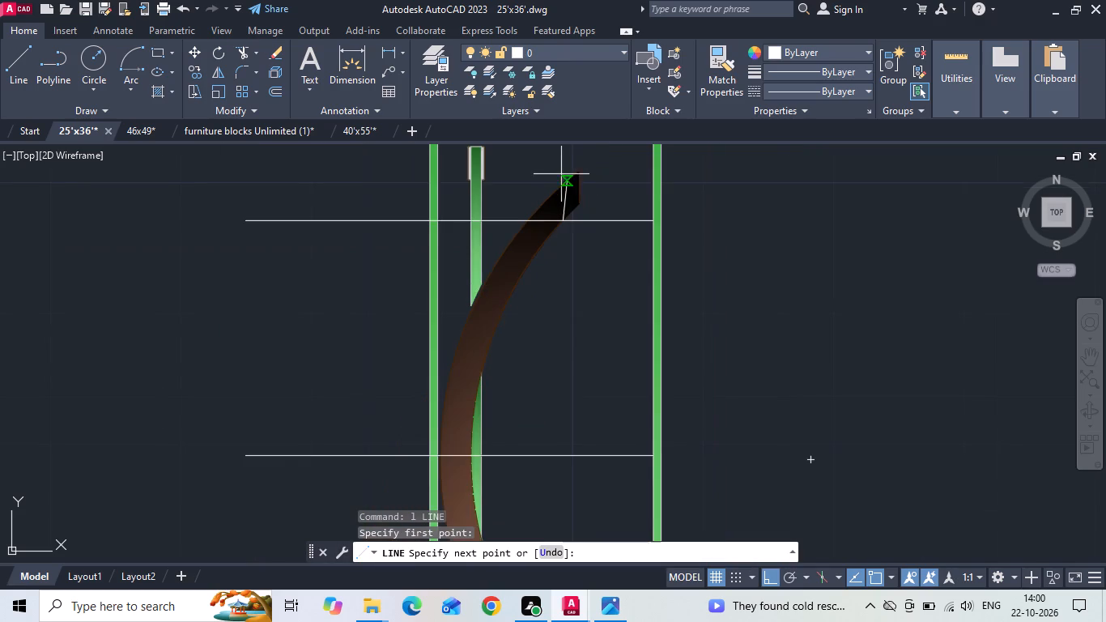
{"action": "left_click", "coordinate": [561, 163]}
{"action": "key", "text": "Escape"}
Stretch the vertical line's lower endpoint straight down past the lower offset line and across the curved element's lower end.
{"action": "left_click", "coordinate": [560, 168]}
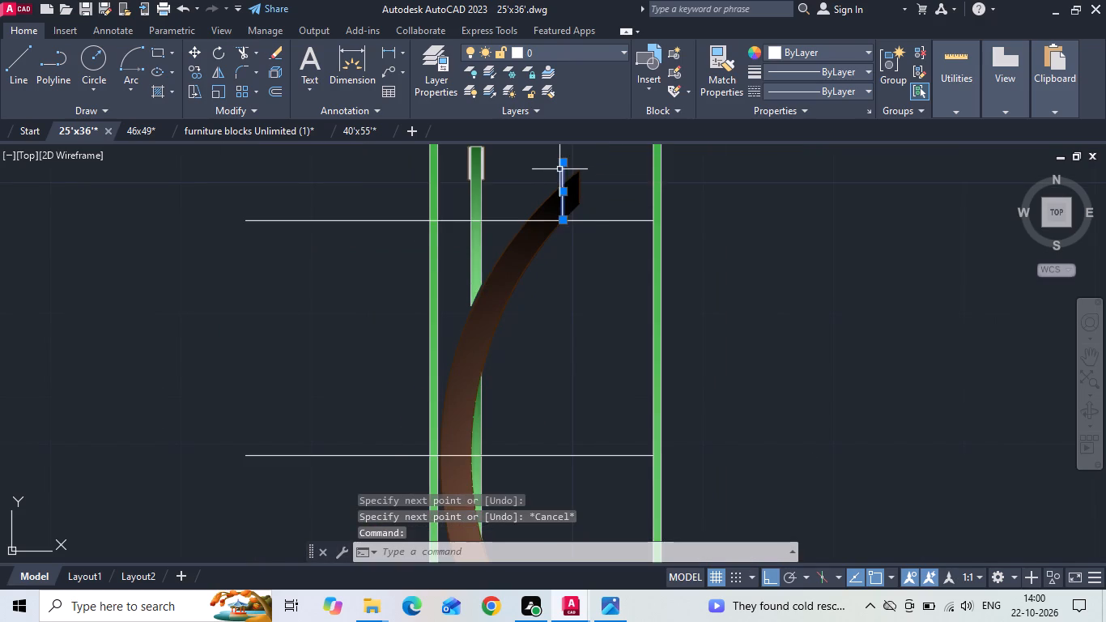
{"action": "left_click", "coordinate": [564, 220]}
{"action": "middle_click_drag", "start_coordinate": [551, 397], "coordinate": [546, 327]}
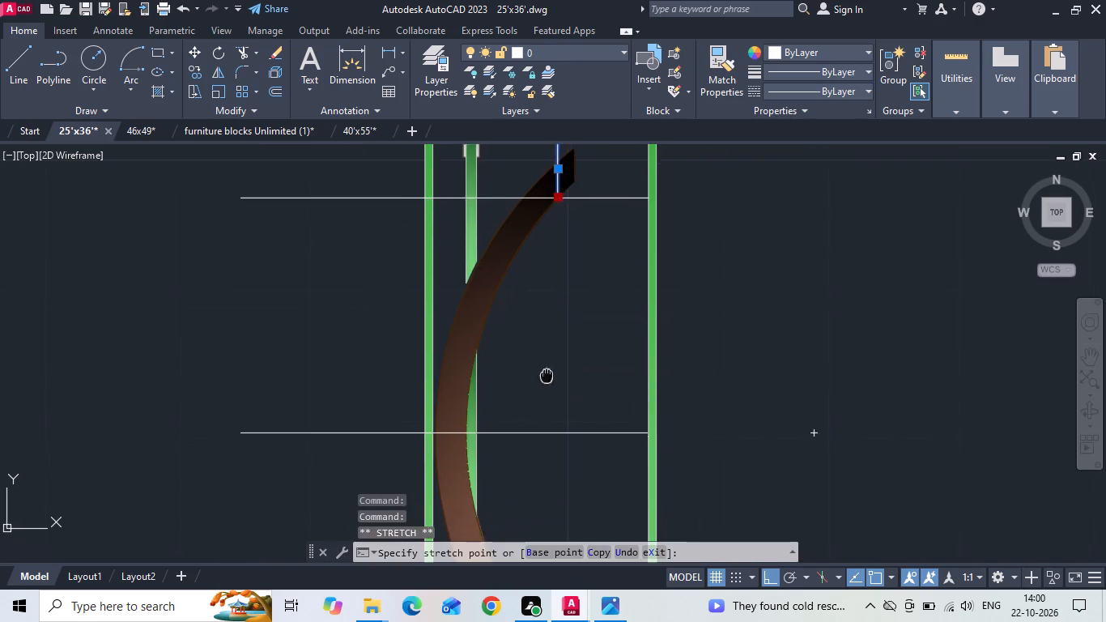
{"action": "middle_click_drag", "start_coordinate": [546, 327], "coordinate": [546, 270]}
{"action": "scroll", "coordinate": [523, 386], "scroll_direction": "down", "scroll_amount": 1}
{"action": "middle_click_drag", "start_coordinate": [522, 393], "coordinate": [538, 258]}
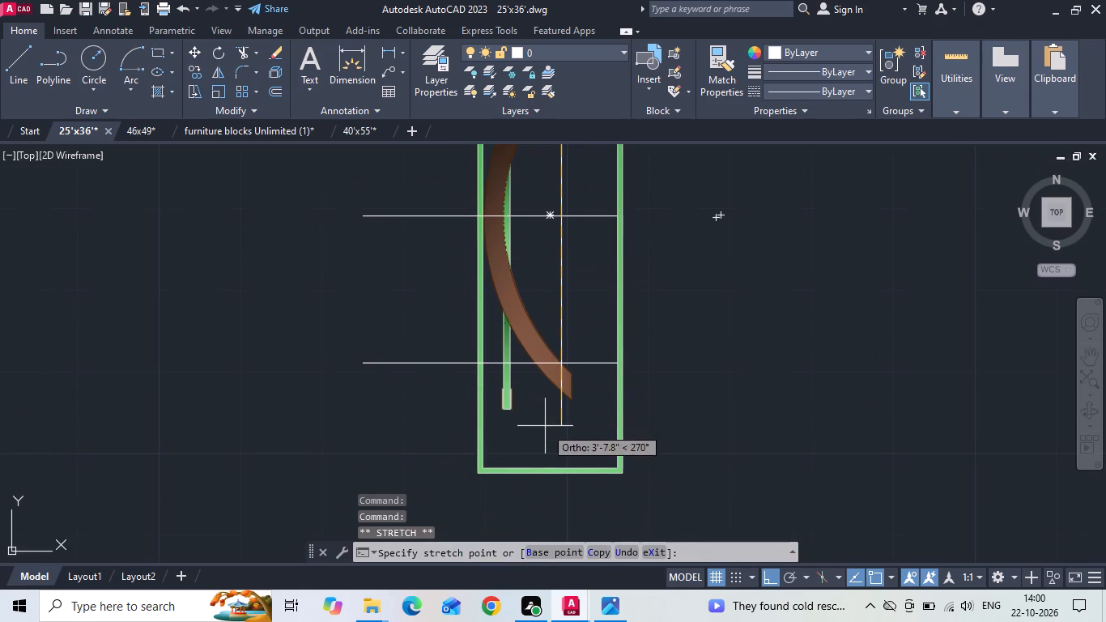
{"action": "left_click", "coordinate": [545, 404]}
{"action": "scroll", "coordinate": [550, 423], "scroll_direction": "up", "scroll_amount": 2}
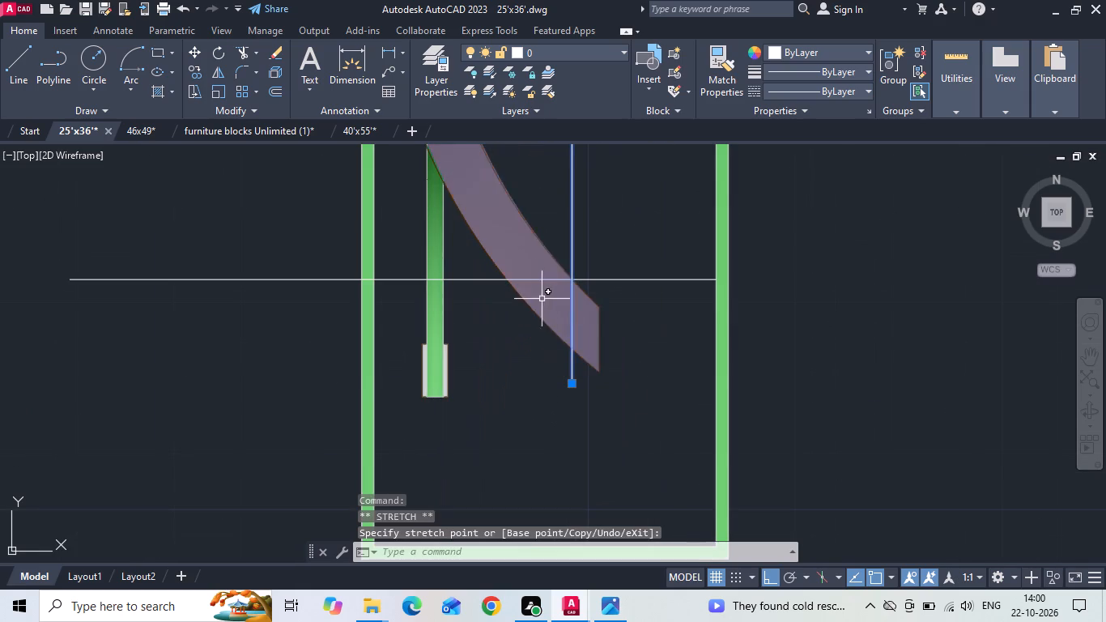
{"action": "scroll", "coordinate": [536, 290], "scroll_direction": "up", "scroll_amount": 1}
{"action": "key", "text": "Escape"}
Stretch the inner outline arc's lower endpoint to the intersection of the vertical line and the lower offset line.
{"action": "left_click", "coordinate": [632, 316]}
{"action": "scroll", "coordinate": [623, 317], "scroll_direction": "up", "scroll_amount": 1}
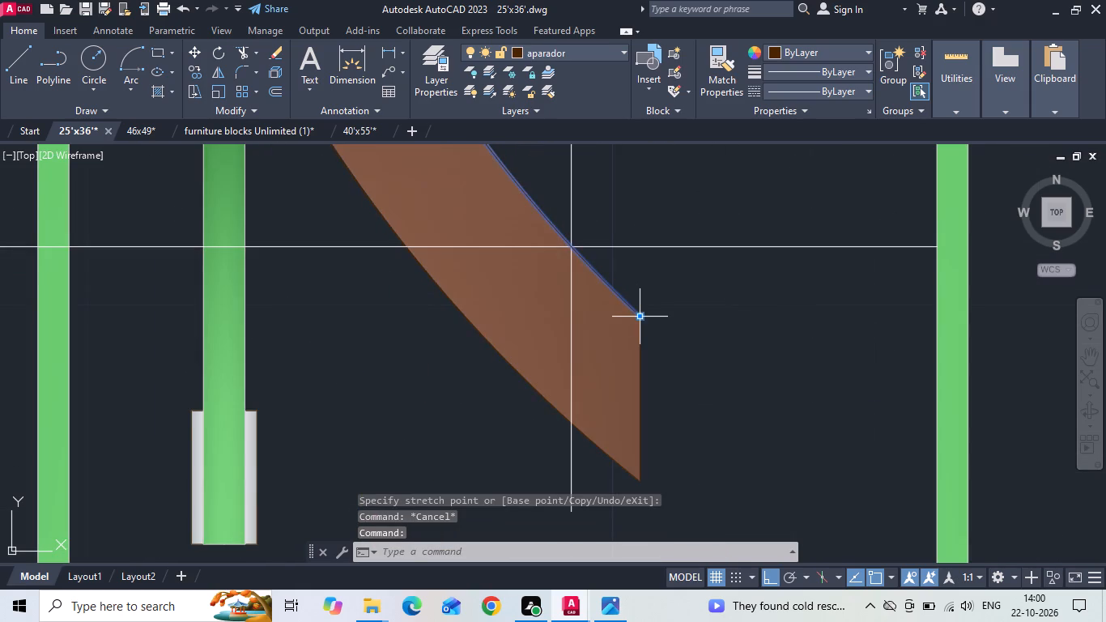
{"action": "left_click", "coordinate": [640, 316]}
{"action": "left_click", "coordinate": [572, 245]}
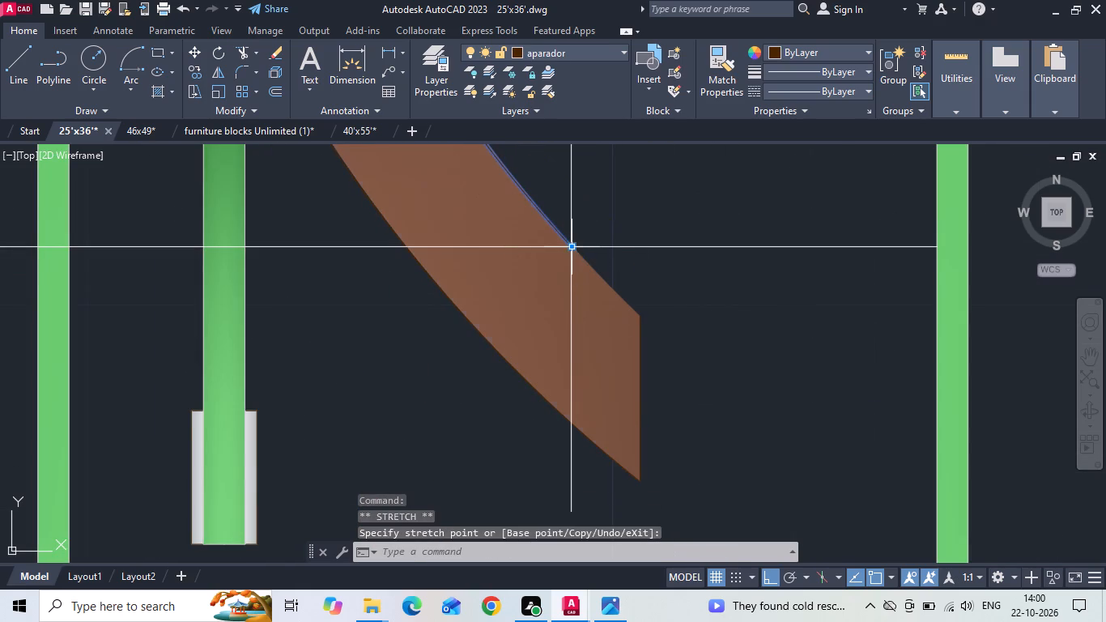
{"action": "key", "text": "Escape"}
Stretch both lower-end corners of the gradient hatch onto the vertical line, at its crossings with the inner and outer arcs.
{"action": "left_click", "coordinate": [624, 386]}
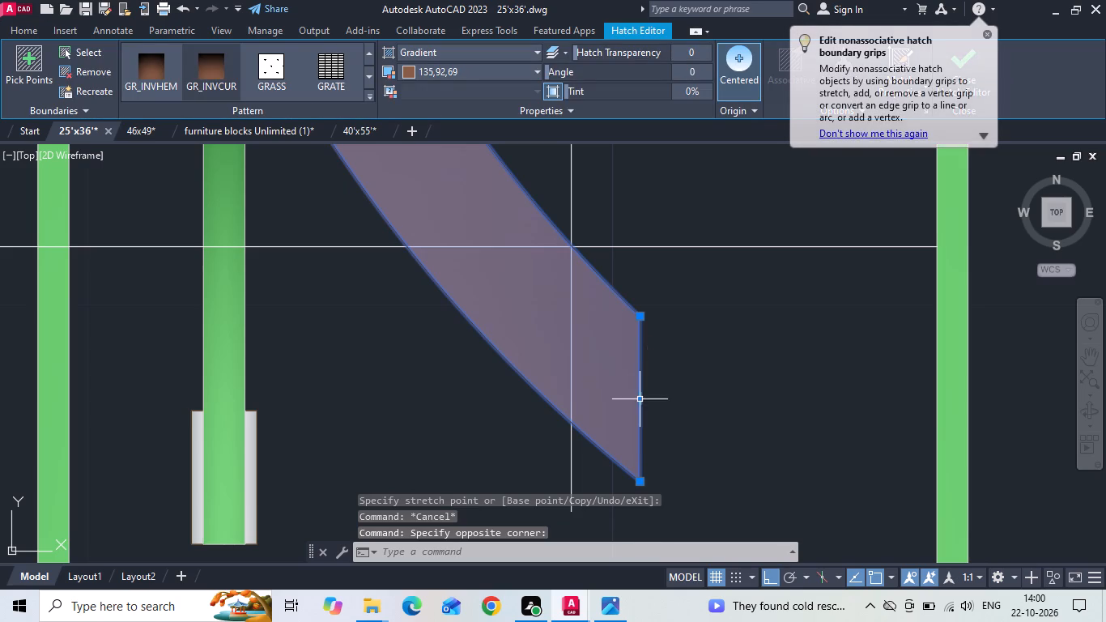
{"action": "left_click", "coordinate": [639, 317]}
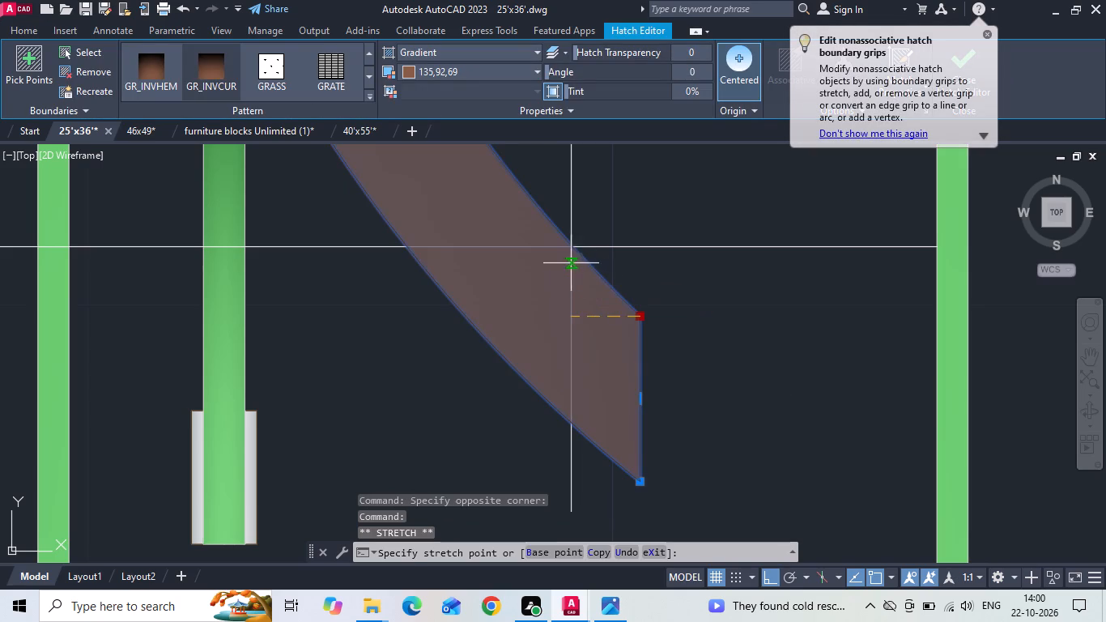
{"action": "left_click", "coordinate": [569, 249]}
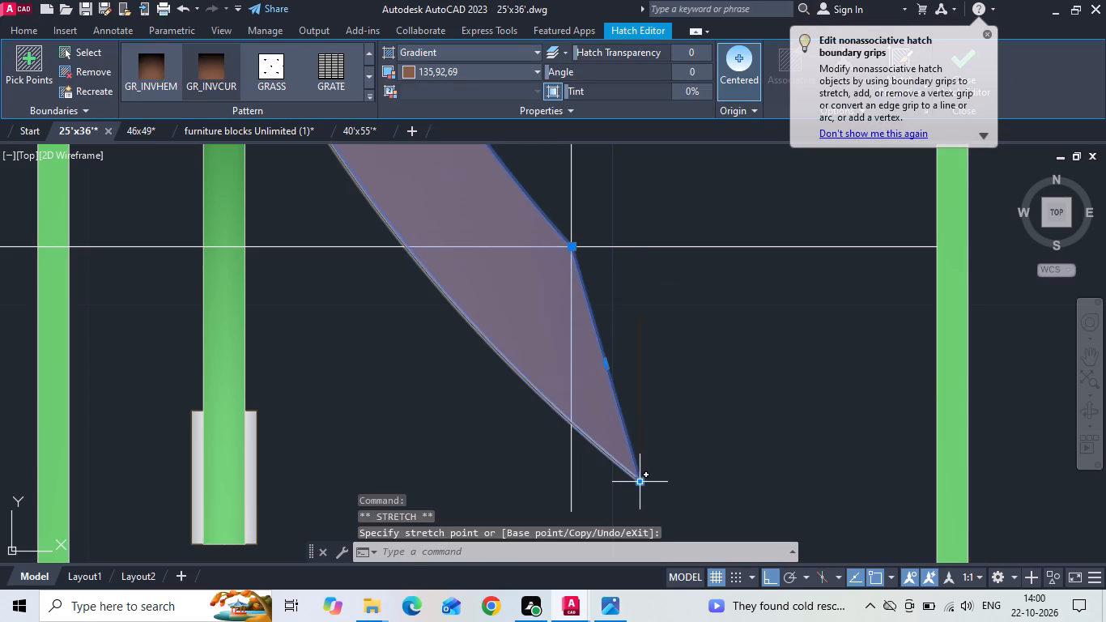
{"action": "left_click_drag", "start_coordinate": [640, 481], "coordinate": [637, 474]}
{"action": "left_click", "coordinate": [569, 425]}
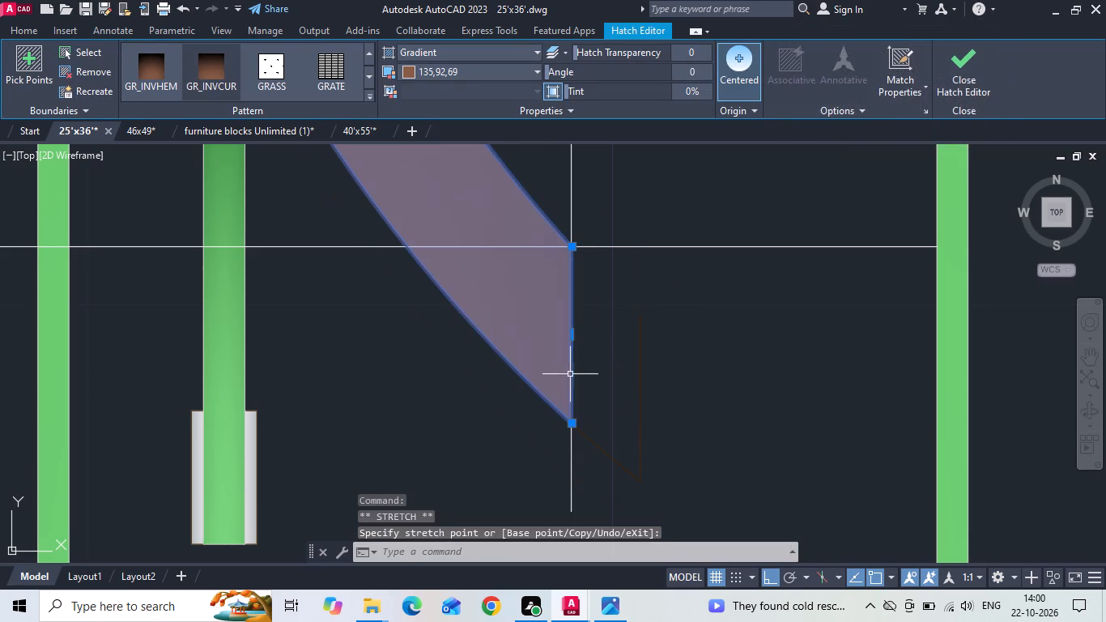
{"action": "key", "text": "Escape"}
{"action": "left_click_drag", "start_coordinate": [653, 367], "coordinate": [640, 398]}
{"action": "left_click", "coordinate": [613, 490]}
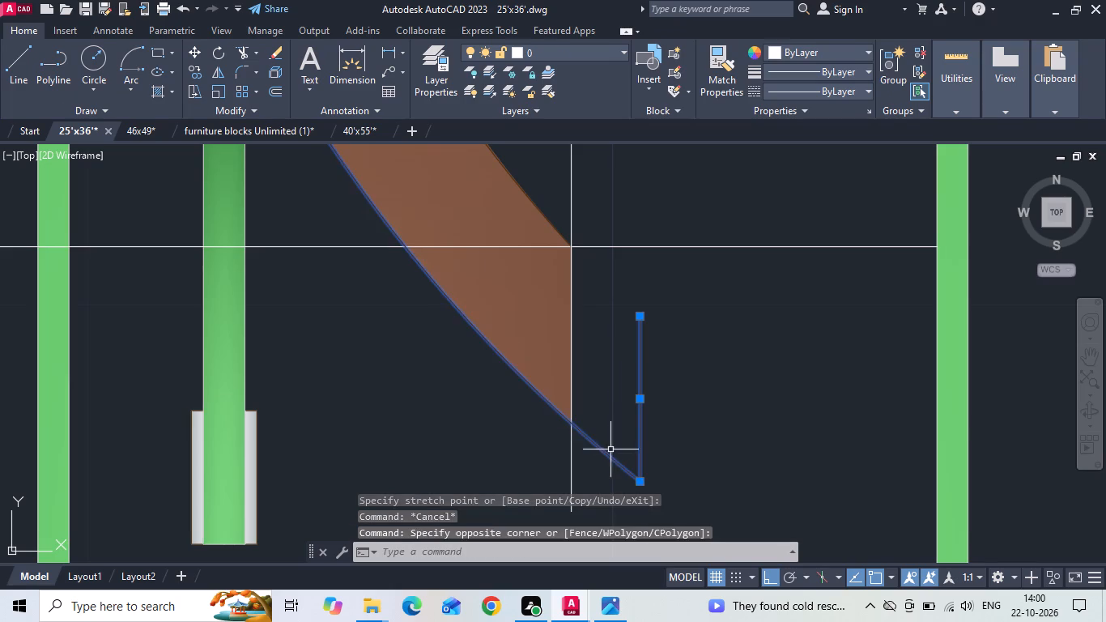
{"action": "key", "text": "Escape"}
Stretch the outer outline arc's lower endpoint to the hatch's outer corner on the vertical line.
{"action": "left_click", "coordinate": [630, 445]}
{"action": "left_click", "coordinate": [610, 459]}
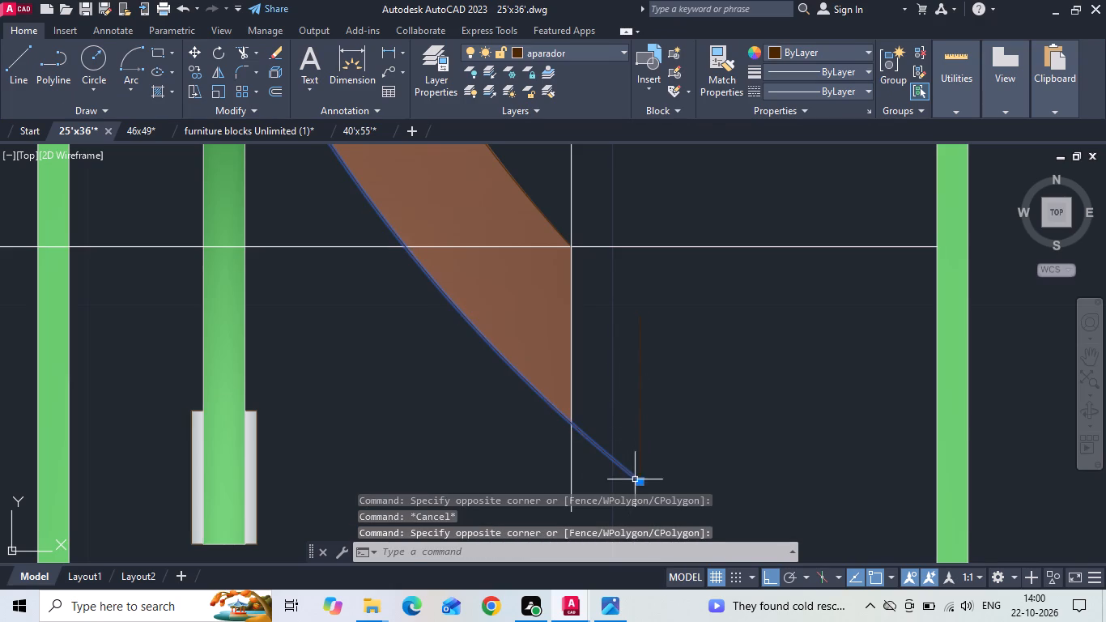
{"action": "left_click", "coordinate": [640, 479]}
{"action": "left_click", "coordinate": [575, 422]}
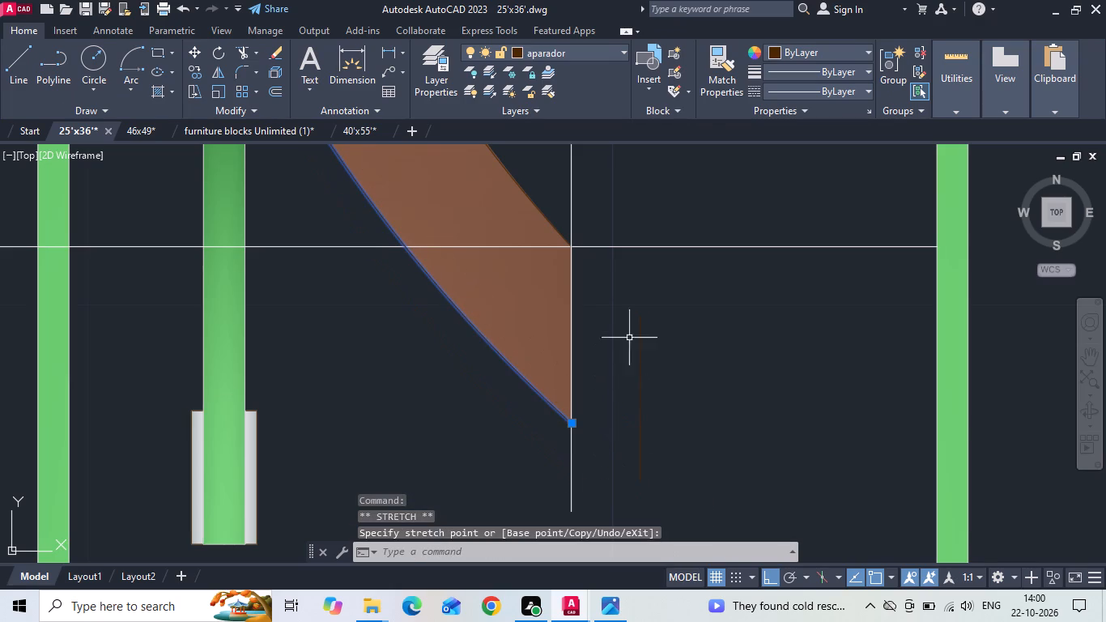
Stretch both endpoints of the lower end line onto the hatch's two lower-end corners along the vertical line.
{"action": "left_click", "coordinate": [640, 324]}
{"action": "left_click", "coordinate": [642, 313]}
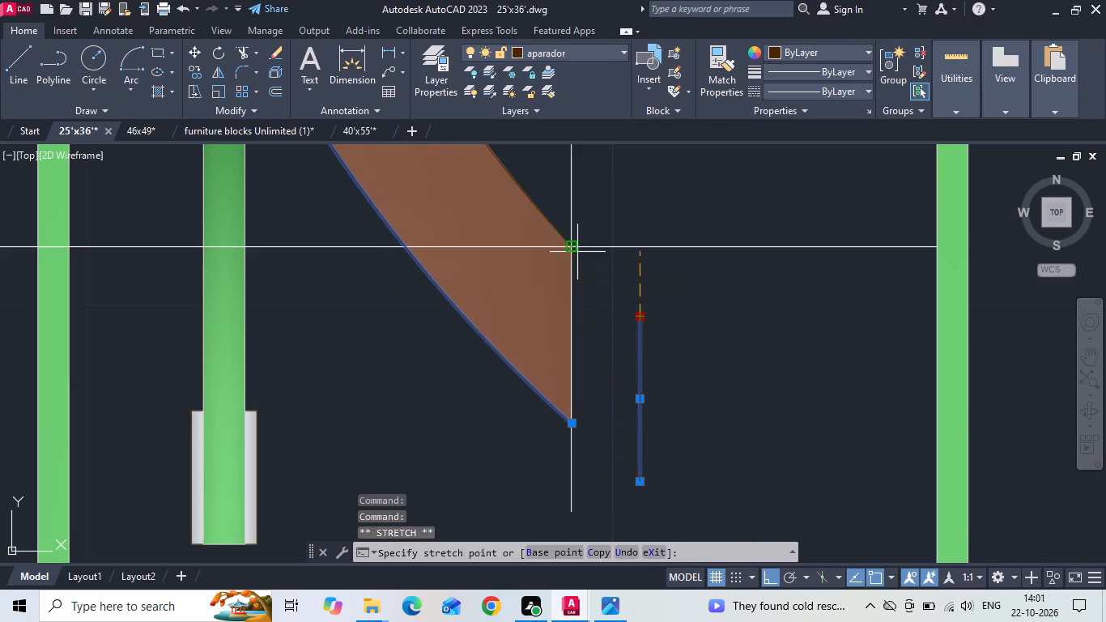
{"action": "left_click", "coordinate": [576, 252]}
{"action": "left_click", "coordinate": [642, 483]}
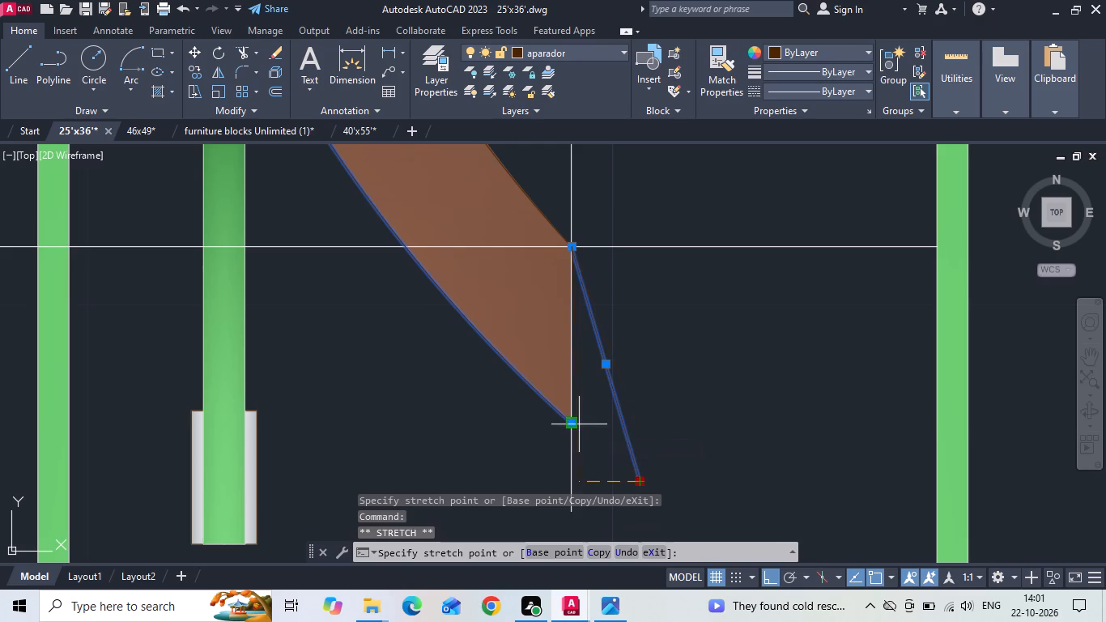
{"action": "left_click", "coordinate": [574, 423]}
{"action": "key", "text": "Escape"}
Stretch both endpoints of the upper end line onto the vertical line, at its crossings with the outer and inner arcs.
{"action": "scroll", "coordinate": [569, 446], "scroll_direction": "down", "scroll_amount": 5}
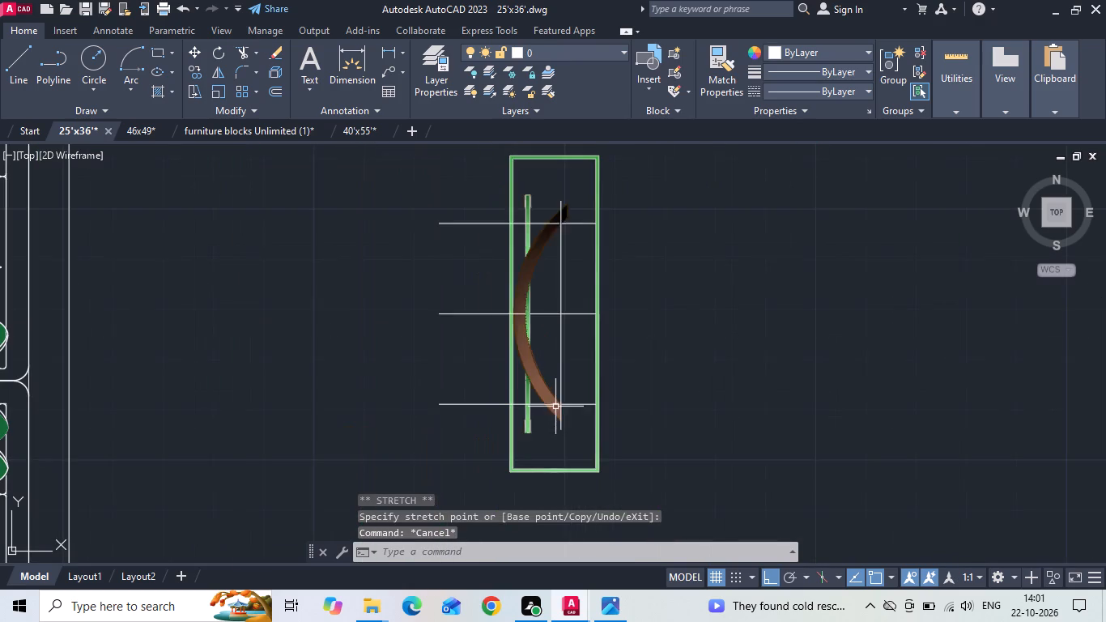
{"action": "scroll", "coordinate": [559, 221], "scroll_direction": "up", "scroll_amount": 5}
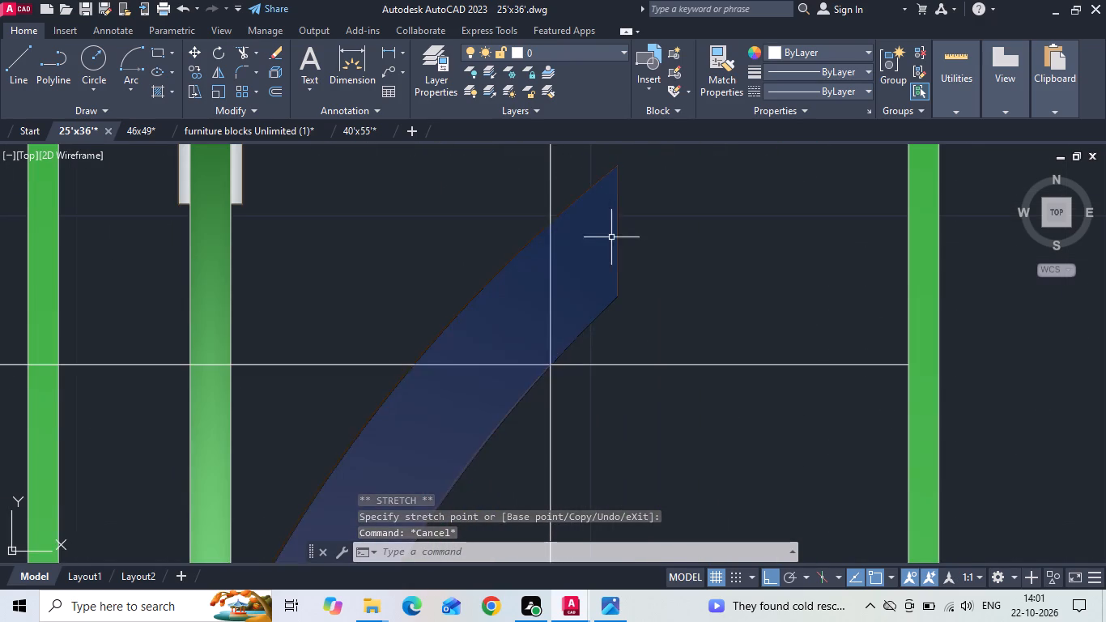
{"action": "left_click", "coordinate": [617, 251]}
{"action": "left_click", "coordinate": [618, 163]}
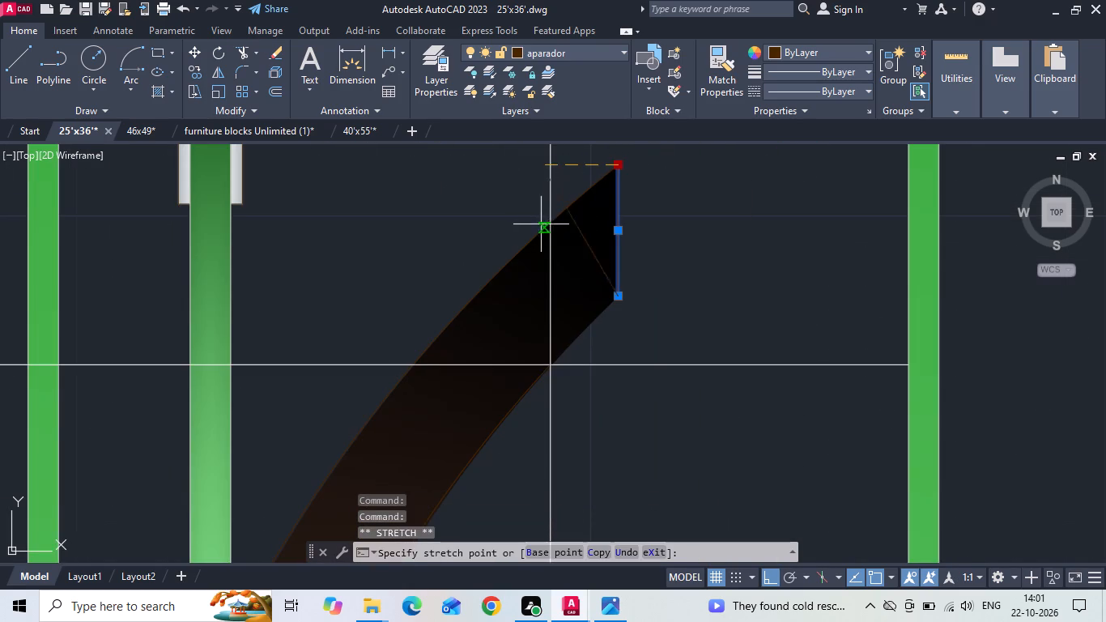
{"action": "left_click", "coordinate": [549, 220]}
{"action": "left_click_drag", "start_coordinate": [618, 298], "coordinate": [616, 306]}
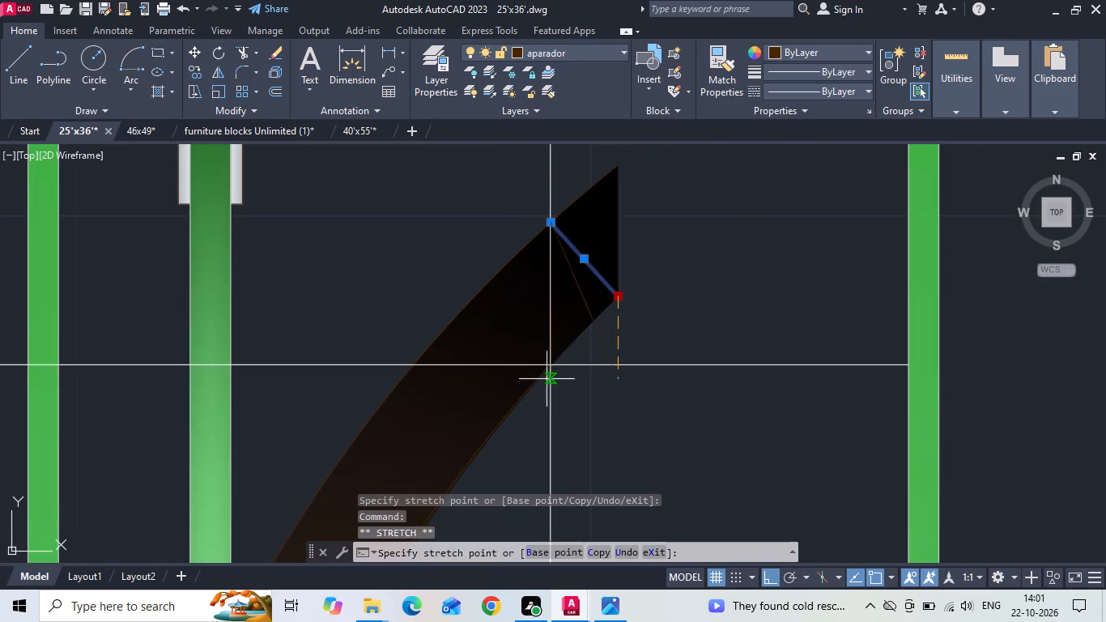
{"action": "left_click", "coordinate": [551, 366]}
{"action": "key", "text": "Escape"}
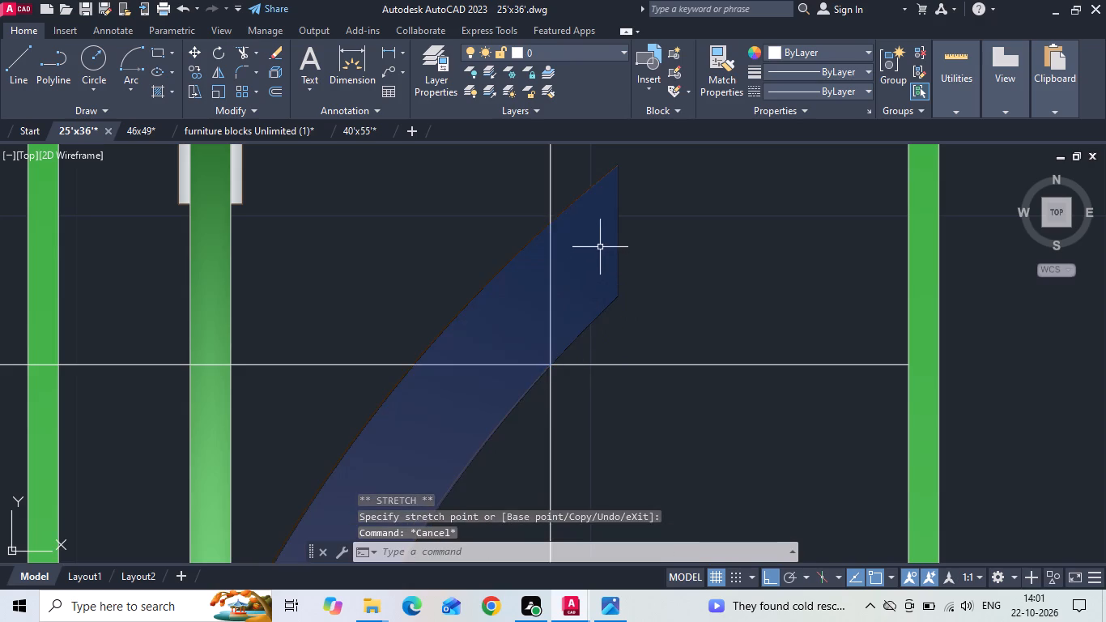
Stretch the gradient hatch's upper end edge onto the vertical line and its inner corner to the horizontal line's crossing.
{"action": "left_click", "coordinate": [601, 245]}
{"action": "left_click", "coordinate": [619, 232]}
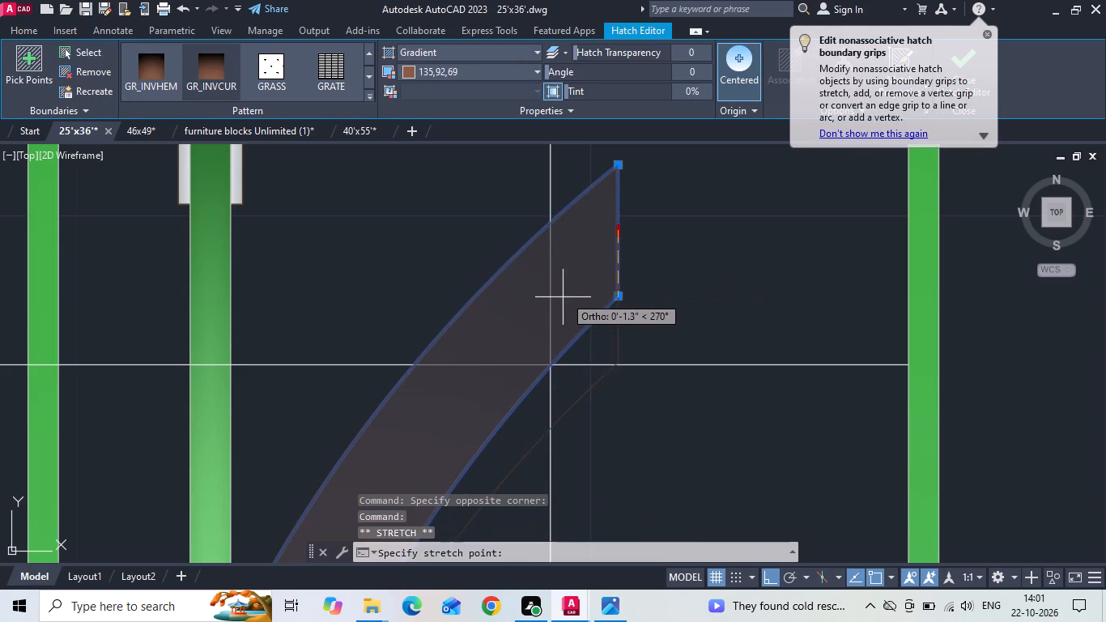
{"action": "left_click", "coordinate": [554, 285]}
{"action": "scroll", "coordinate": [547, 373], "scroll_direction": "up", "scroll_amount": 2}
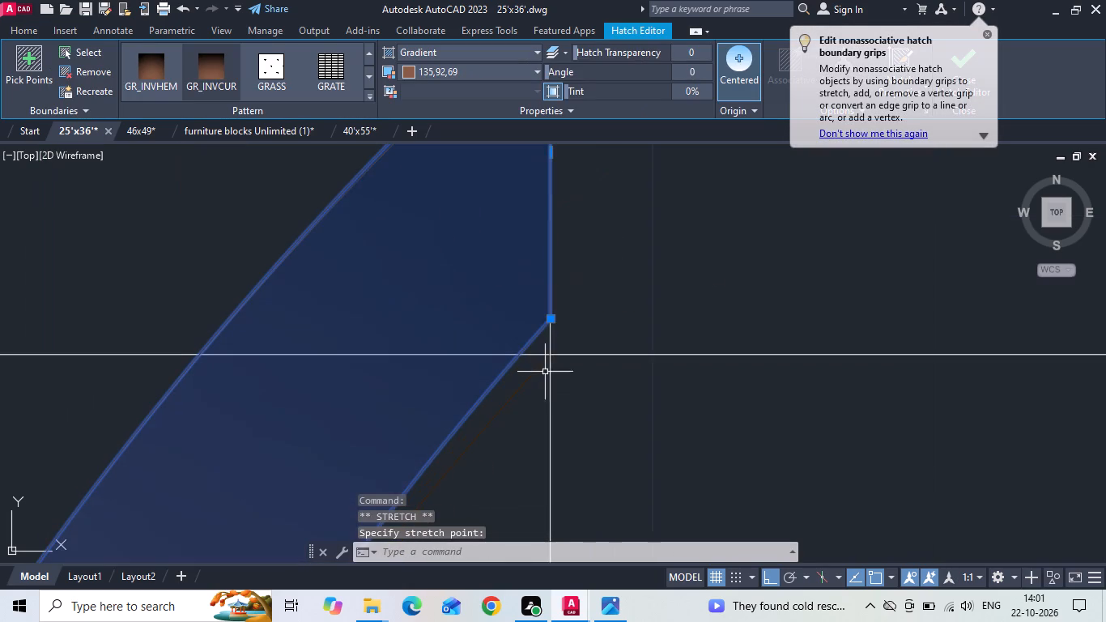
{"action": "left_click", "coordinate": [550, 321]}
{"action": "left_click", "coordinate": [550, 355]}
{"action": "scroll", "coordinate": [554, 293], "scroll_direction": "down", "scroll_amount": 2}
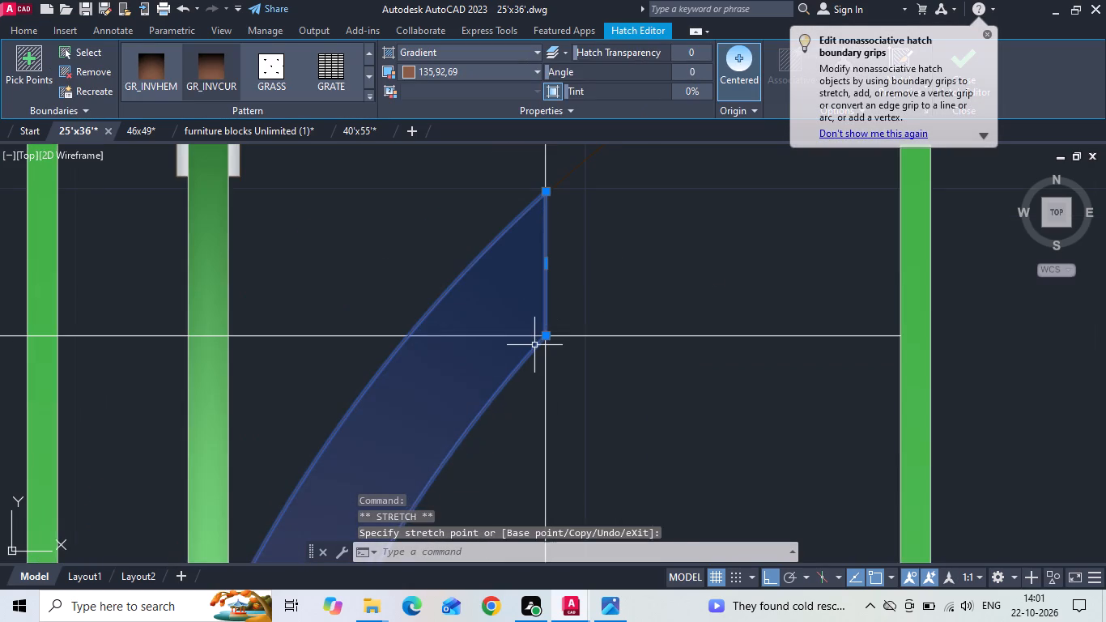
{"action": "key", "text": "Escape"}
Stretch the hatch's outer upper-end corner to the crossing of the outer outline arc and the vertical line.
{"action": "scroll", "coordinate": [559, 182], "scroll_direction": "up", "scroll_amount": 3}
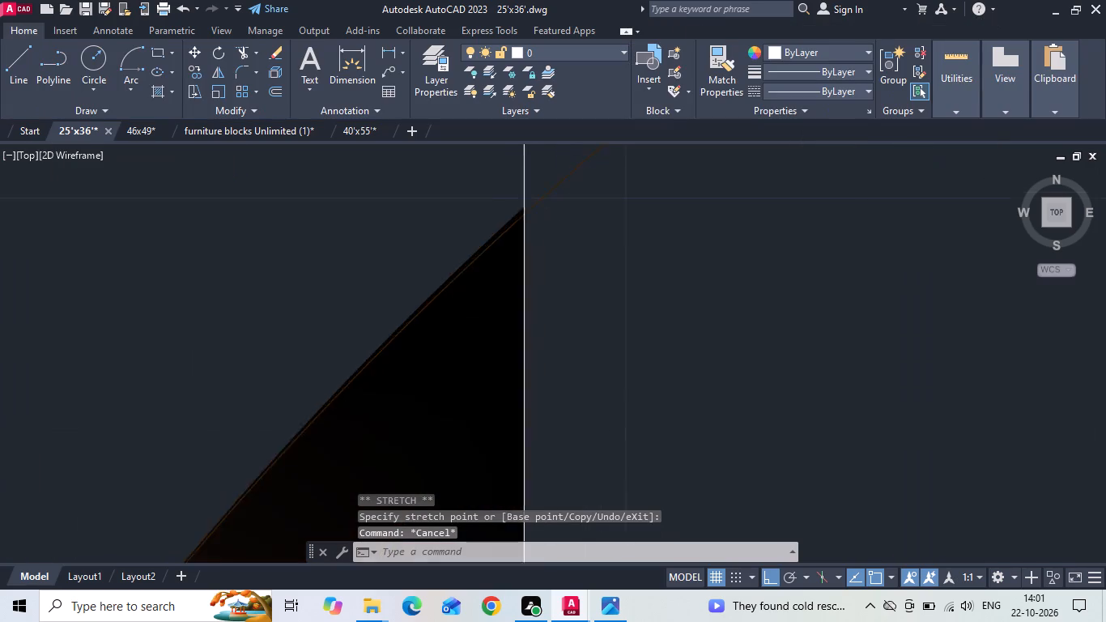
{"action": "left_click_drag", "start_coordinate": [549, 185], "coordinate": [543, 197]}
{"action": "left_click", "coordinate": [508, 251]}
{"action": "key", "text": "Escape"}
{"action": "left_click", "coordinate": [484, 296]}
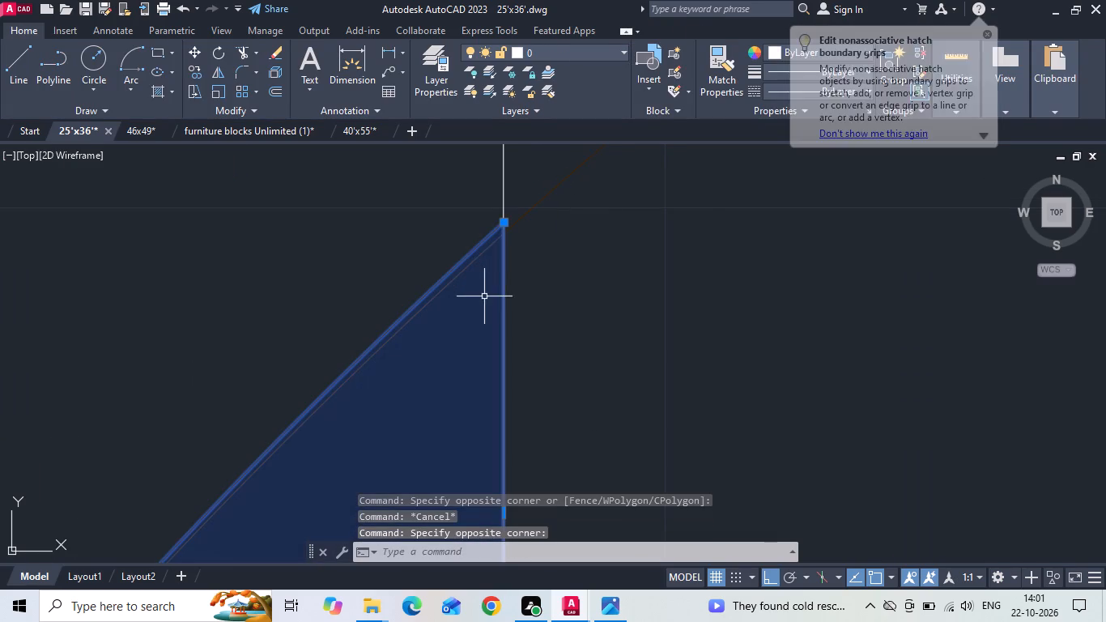
{"action": "left_click", "coordinate": [502, 224]}
{"action": "left_click", "coordinate": [503, 234]}
{"action": "scroll", "coordinate": [596, 263], "scroll_direction": "down", "scroll_amount": 3}
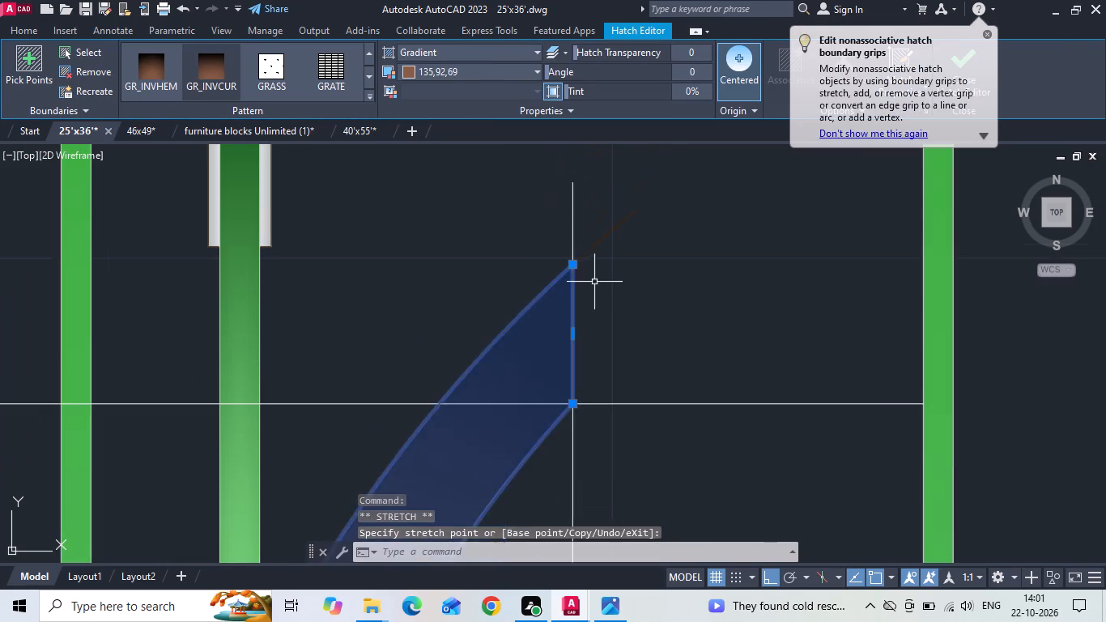
{"action": "key", "text": "Escape"}
Trim the leftover outer arc segment extending past the vertical line at the element's upper end.
{"action": "type", "text": "tr"}
{"action": "key", "text": "space"}
{"action": "left_click_drag", "start_coordinate": [613, 311], "coordinate": [606, 228]}
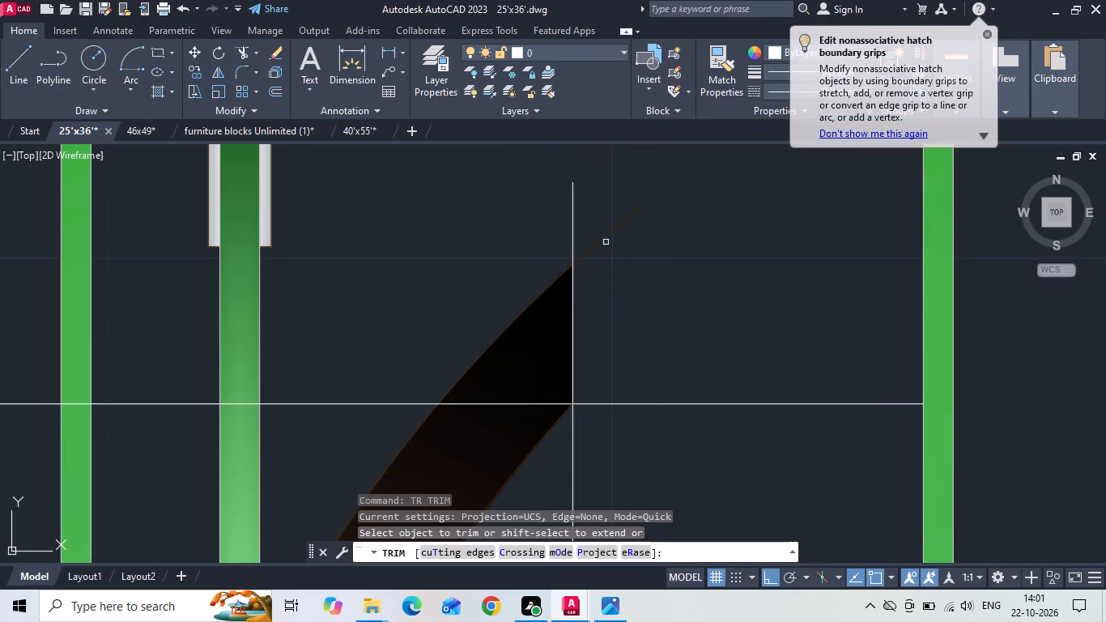
{"action": "left_click_drag", "start_coordinate": [606, 228], "coordinate": [606, 226]}
{"action": "left_click_drag", "start_coordinate": [606, 221], "coordinate": [605, 276]}
{"action": "key", "text": "Escape"}
Erase the vertical reference line and the three horizontal construction lines around the curved element.
{"action": "left_click_drag", "start_coordinate": [623, 219], "coordinate": [520, 224]}
{"action": "left_click", "coordinate": [487, 223]}
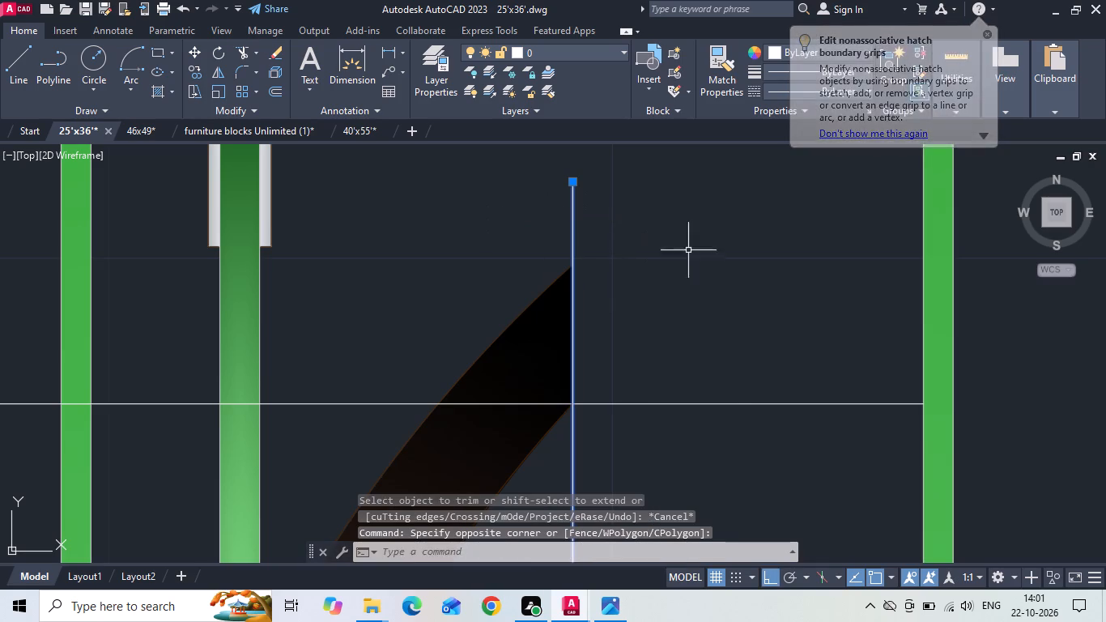
{"action": "left_click_drag", "start_coordinate": [724, 344], "coordinate": [707, 410]}
{"action": "left_click", "coordinate": [674, 439]}
{"action": "key", "text": "Delete"}
{"action": "scroll", "coordinate": [649, 296], "scroll_direction": "down", "scroll_amount": 5}
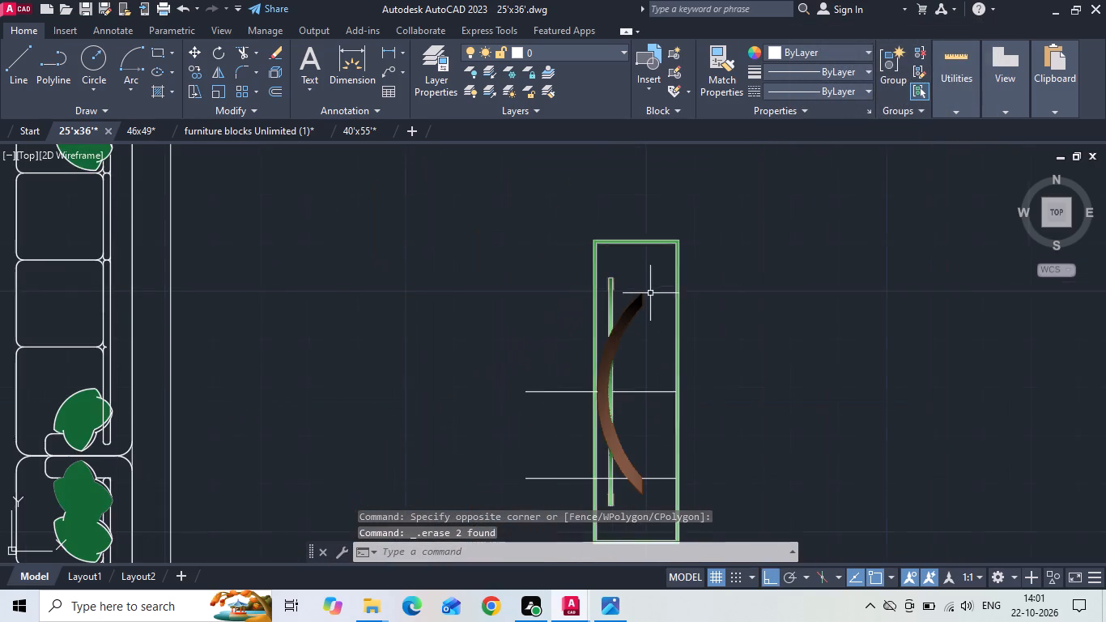
{"action": "middle_click_drag", "start_coordinate": [659, 339], "coordinate": [649, 253]}
{"action": "left_click_drag", "start_coordinate": [555, 291], "coordinate": [521, 415]}
{"action": "left_click", "coordinate": [519, 419]}
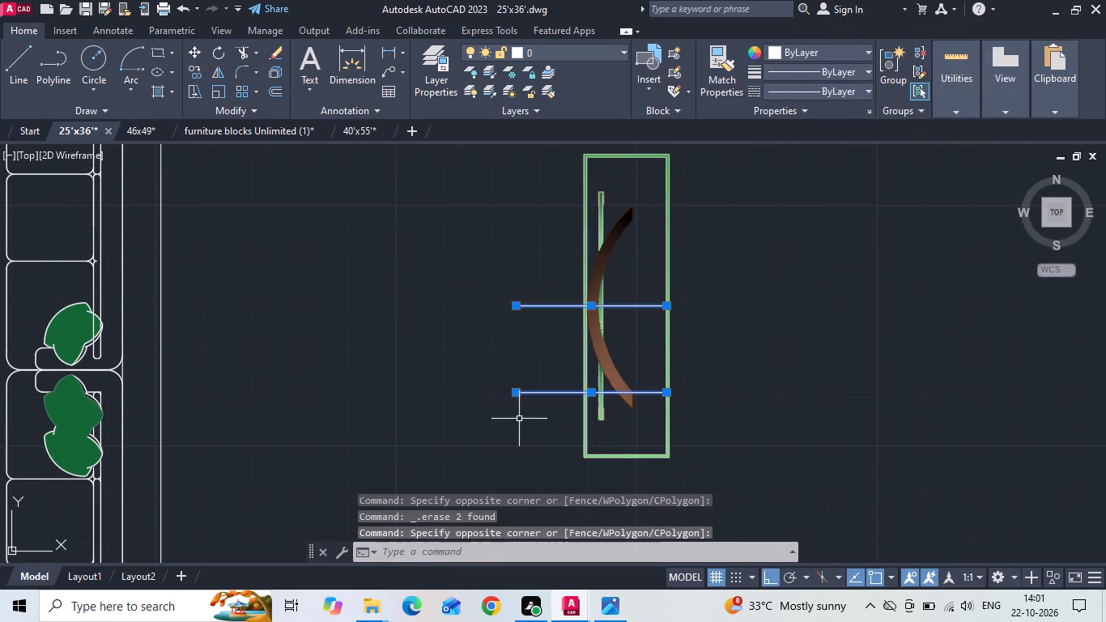
{"action": "key", "text": "Delete"}
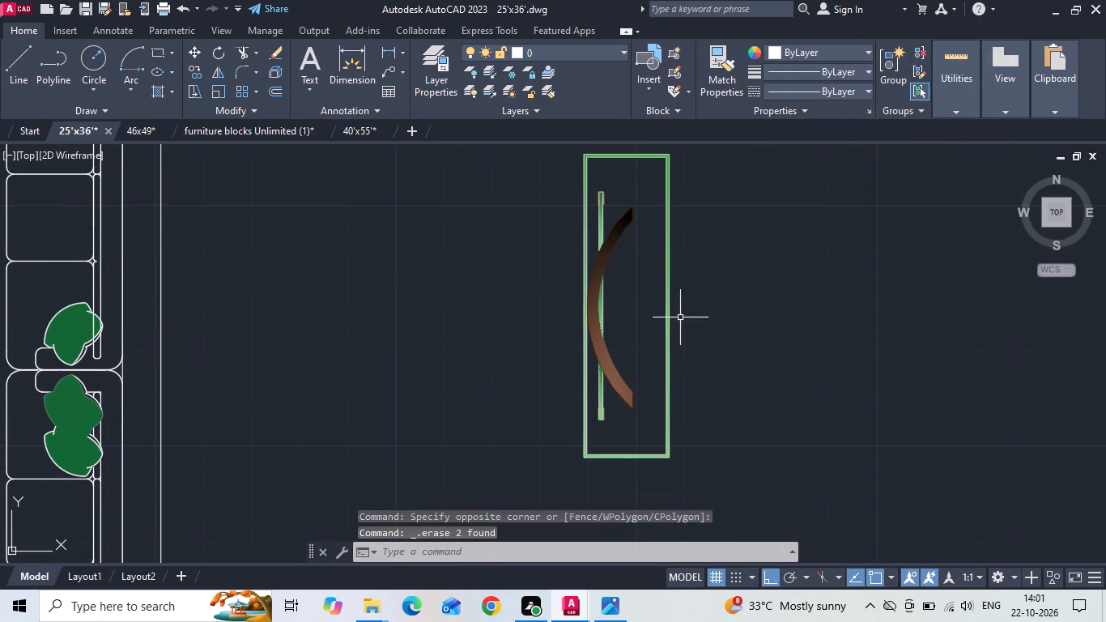
Narrow the green frame by stretching the right edges of its outer and inner outlines inward.
{"action": "left_click", "coordinate": [671, 306]}
{"action": "scroll", "coordinate": [669, 308], "scroll_direction": "up", "scroll_amount": 1}
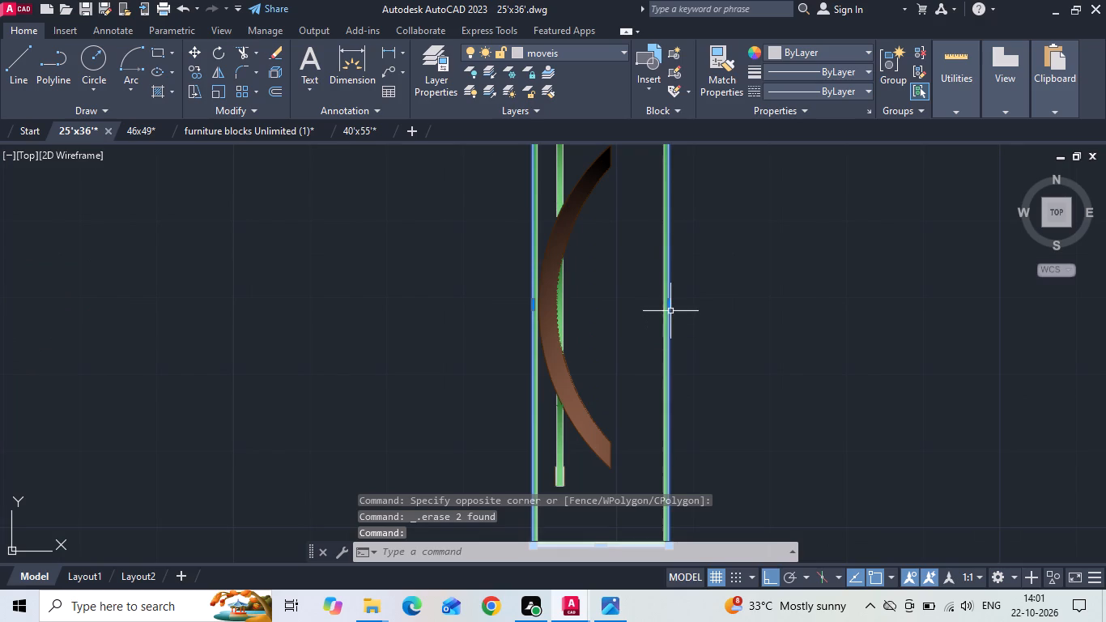
{"action": "left_click", "coordinate": [670, 304]}
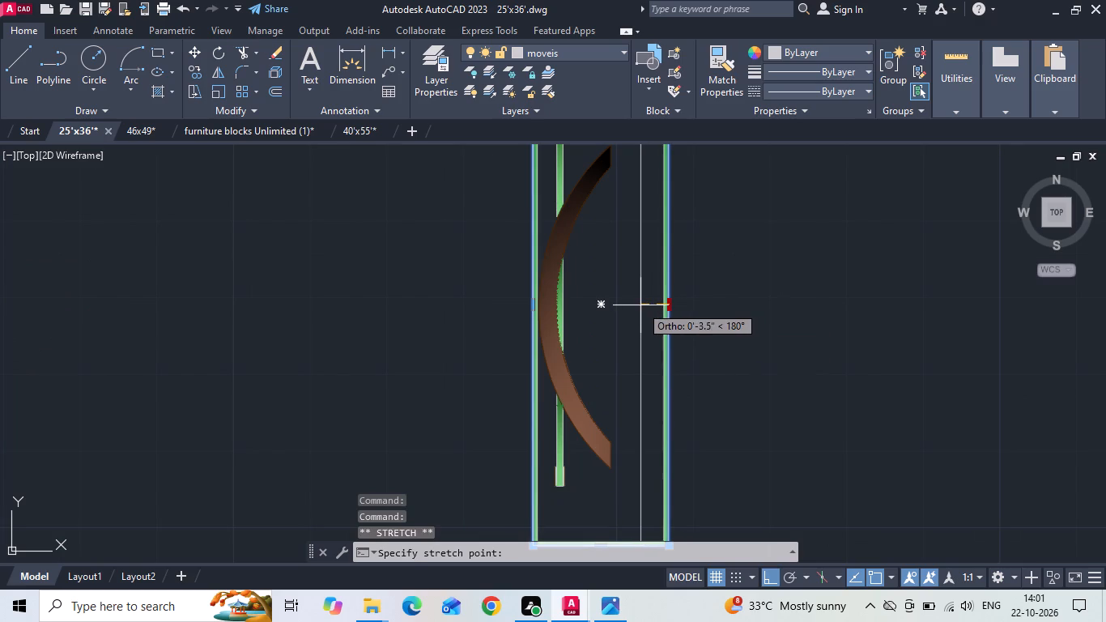
{"action": "left_click", "coordinate": [638, 305]}
{"action": "key", "text": "Escape"}
{"action": "left_click", "coordinate": [666, 297]}
{"action": "scroll", "coordinate": [653, 311], "scroll_direction": "up", "scroll_amount": 1}
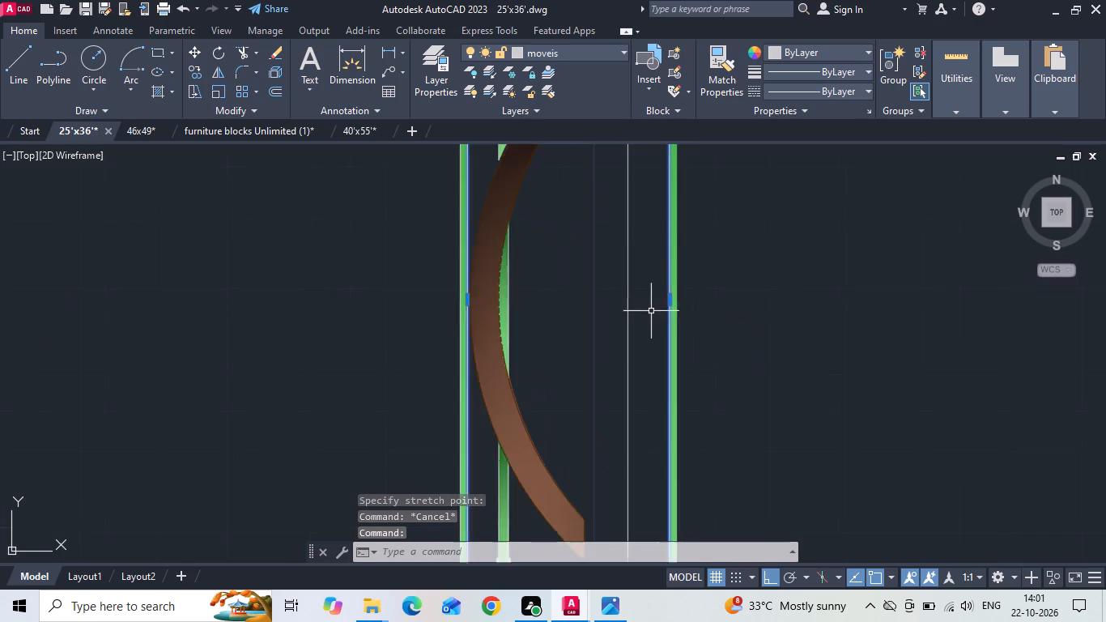
{"action": "scroll", "coordinate": [651, 311], "scroll_direction": "up", "scroll_amount": 1}
{"action": "left_click", "coordinate": [676, 291]}
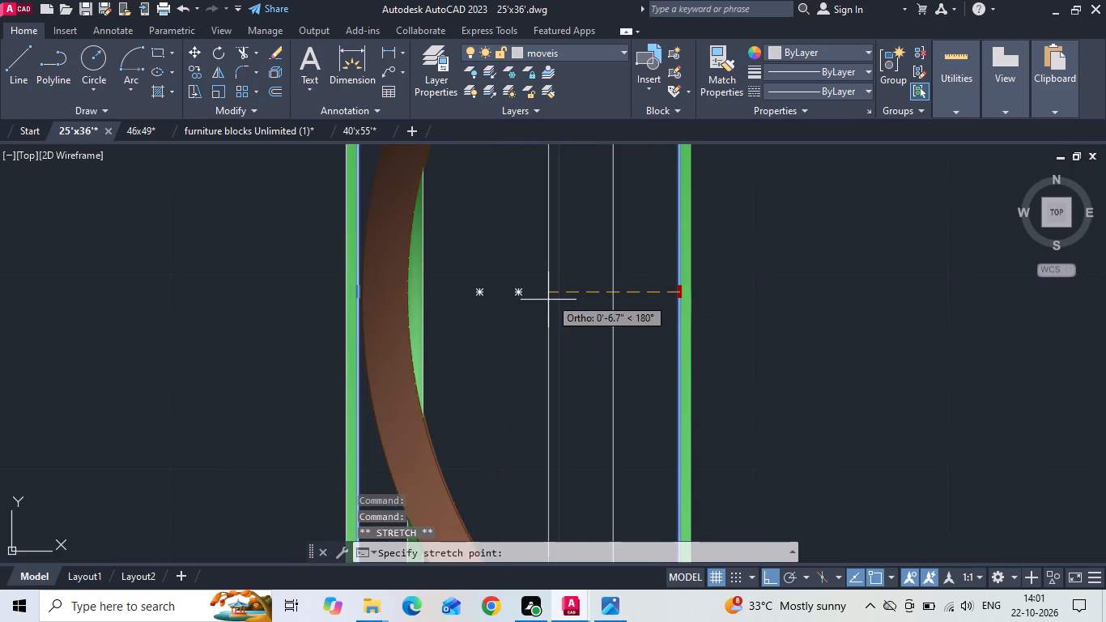
{"action": "left_click", "coordinate": [596, 284]}
{"action": "scroll", "coordinate": [651, 370], "scroll_direction": "down", "scroll_amount": 3}
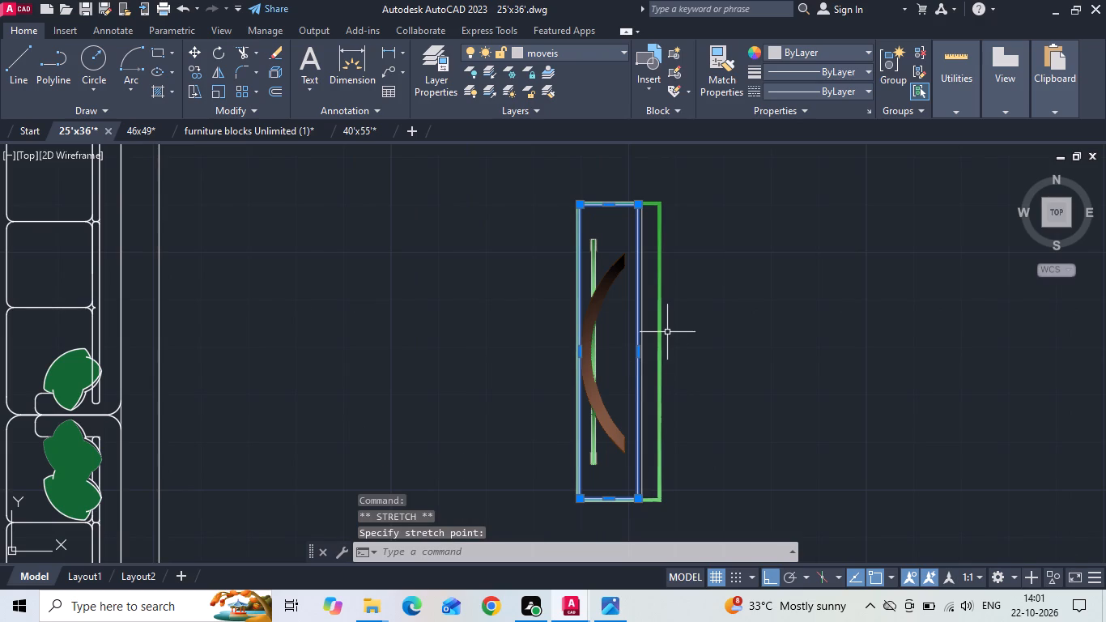
Stretch the green frame hatch's right strip onto the moved outlines, outer edge to outer outline and inner edge to inner outline.
{"action": "left_click", "coordinate": [666, 331]}
{"action": "left_click", "coordinate": [658, 334]}
{"action": "key", "text": "Escape"}
{"action": "scroll", "coordinate": [657, 337], "scroll_direction": "up", "scroll_amount": 2}
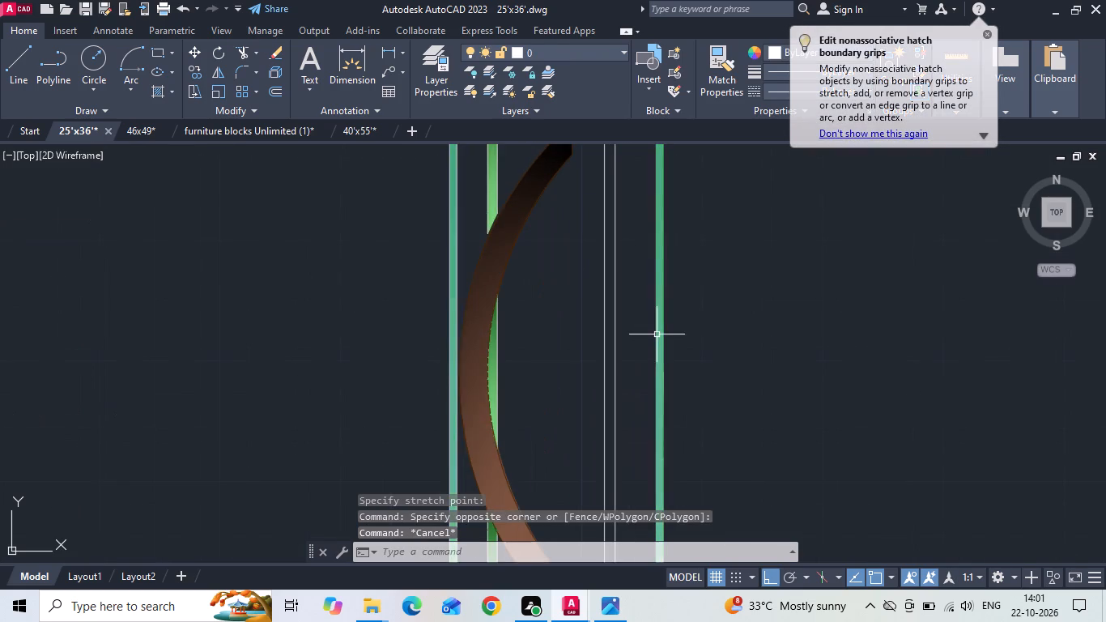
{"action": "left_click", "coordinate": [657, 334]}
{"action": "scroll", "coordinate": [647, 381], "scroll_direction": "up", "scroll_amount": 1}
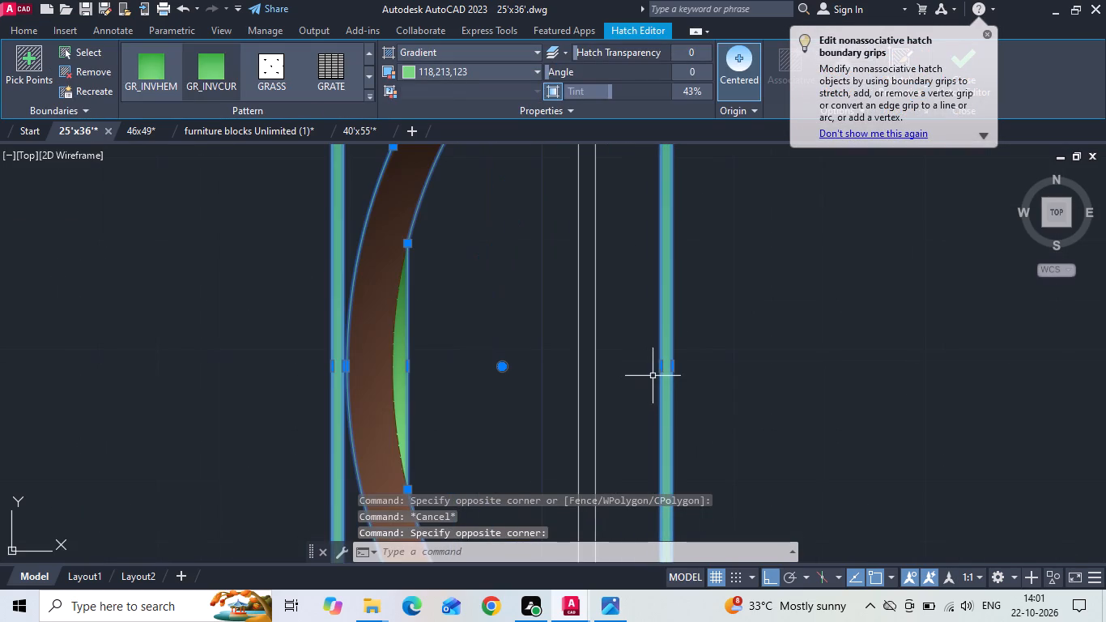
{"action": "left_click", "coordinate": [674, 366]}
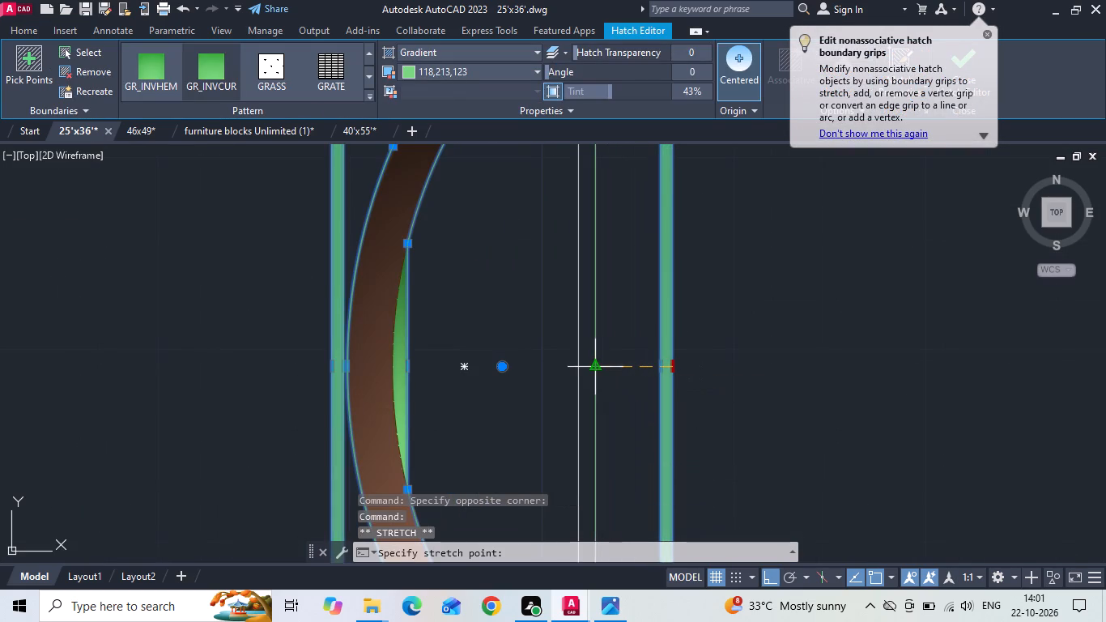
{"action": "left_click", "coordinate": [598, 365]}
{"action": "left_click", "coordinate": [661, 368]}
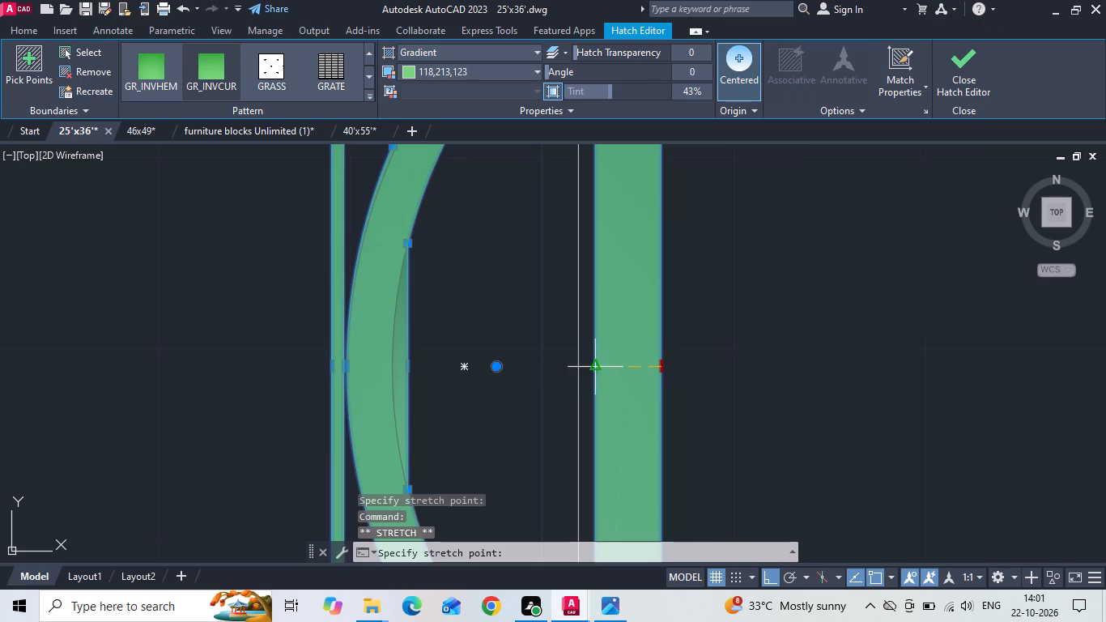
{"action": "left_click", "coordinate": [580, 364]}
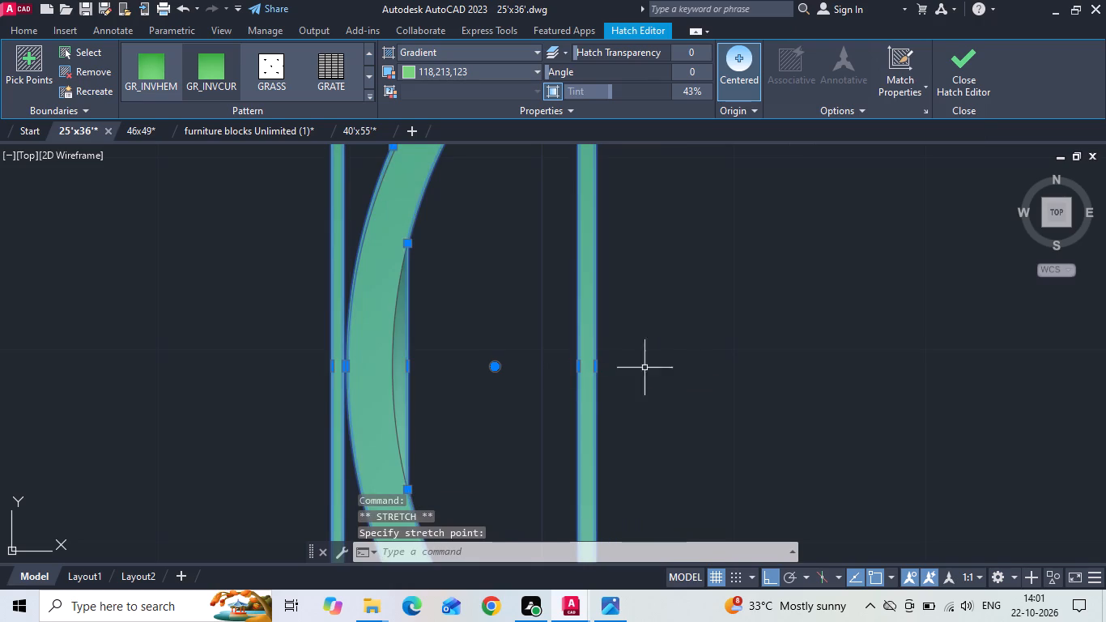
Thin the hatch's right strip by stretching its inner edge outward, away from the inner outline.
{"action": "scroll", "coordinate": [610, 380], "scroll_direction": "up", "scroll_amount": 2}
{"action": "left_click", "coordinate": [530, 351]}
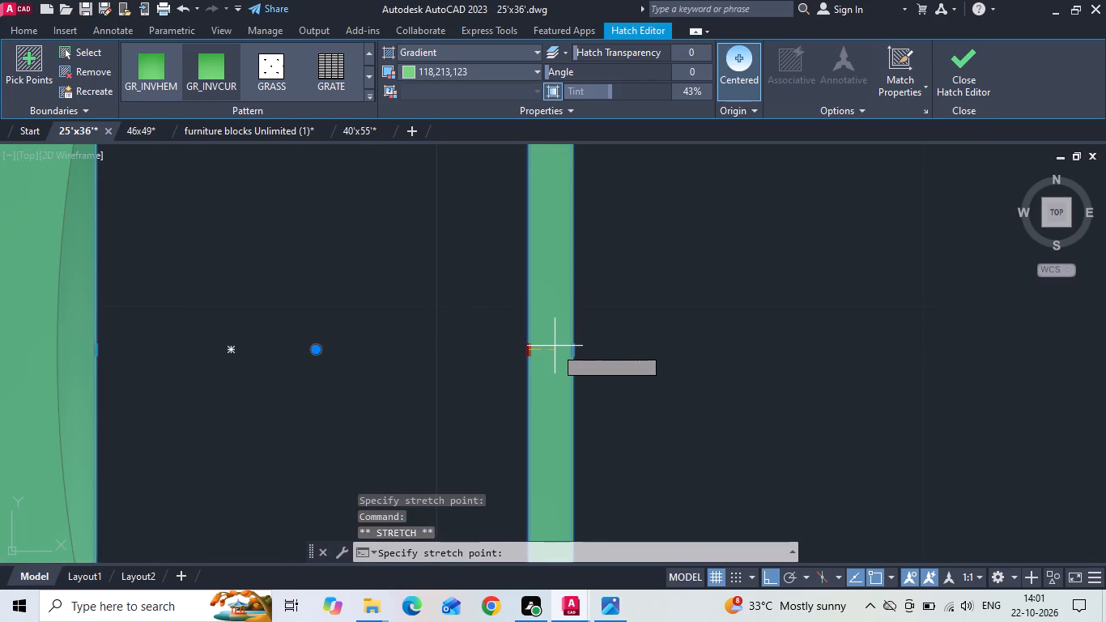
{"action": "scroll", "coordinate": [548, 348], "scroll_direction": "up", "scroll_amount": 1}
{"action": "left_click", "coordinate": [548, 348]}
{"action": "scroll", "coordinate": [674, 362], "scroll_direction": "down", "scroll_amount": 3}
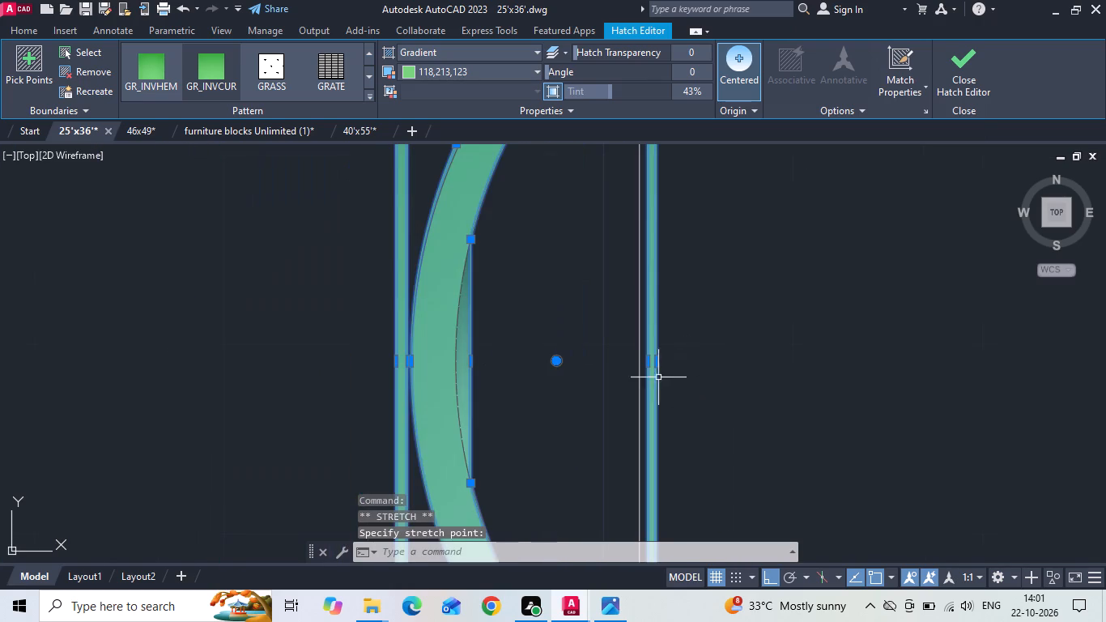
{"action": "key", "text": "Escape"}
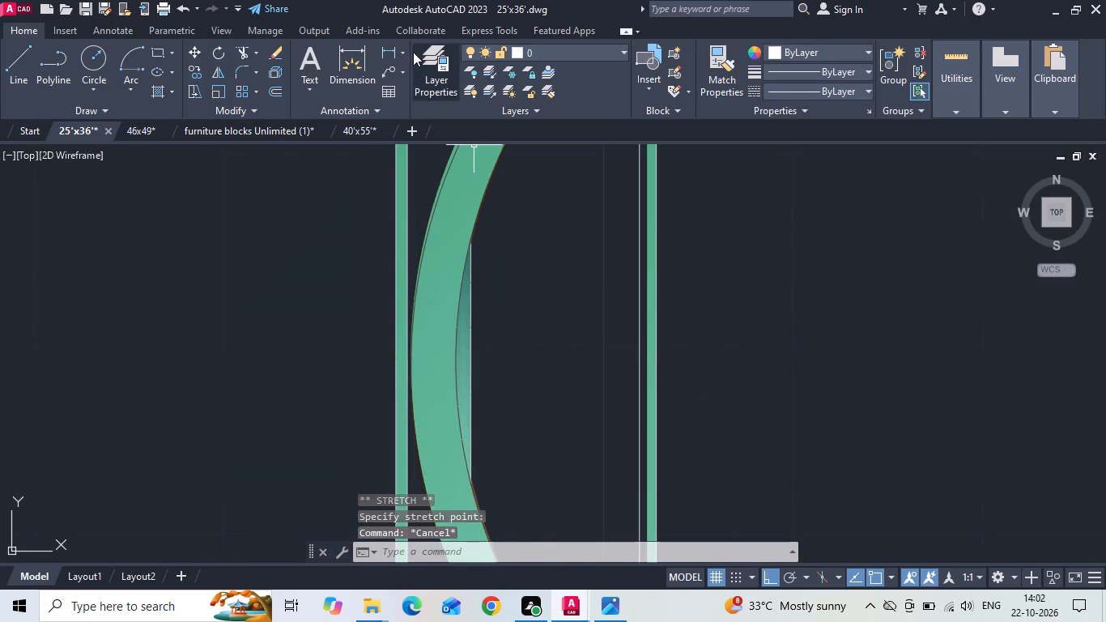
Measure the widths of the frame's left and right green strips with linear dimensions.
{"action": "left_click", "coordinate": [393, 56]}
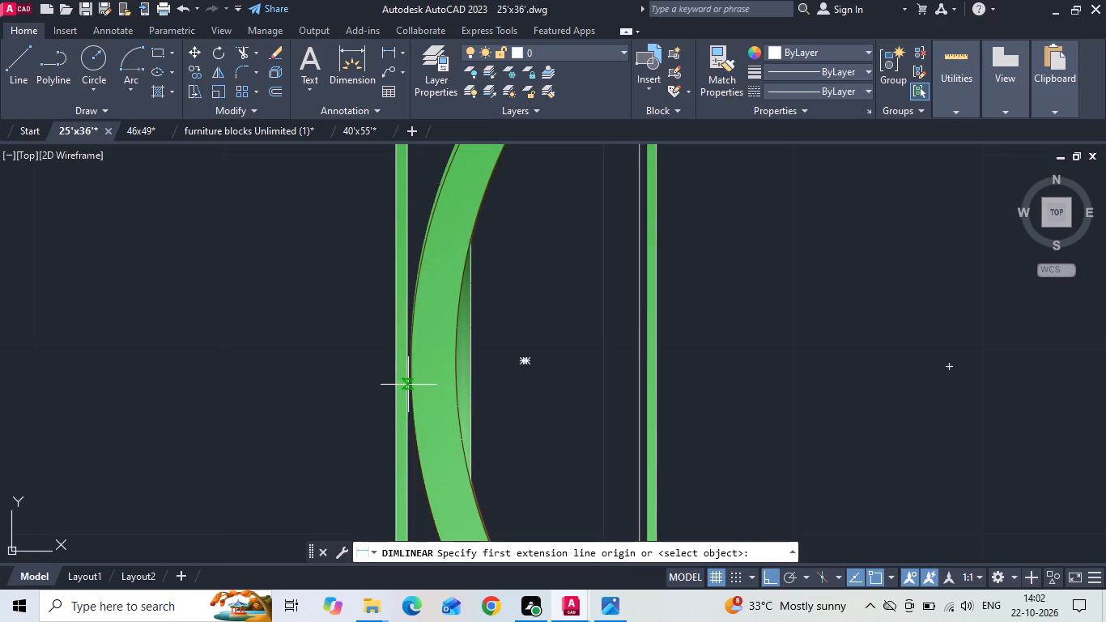
{"action": "left_click", "coordinate": [407, 384]}
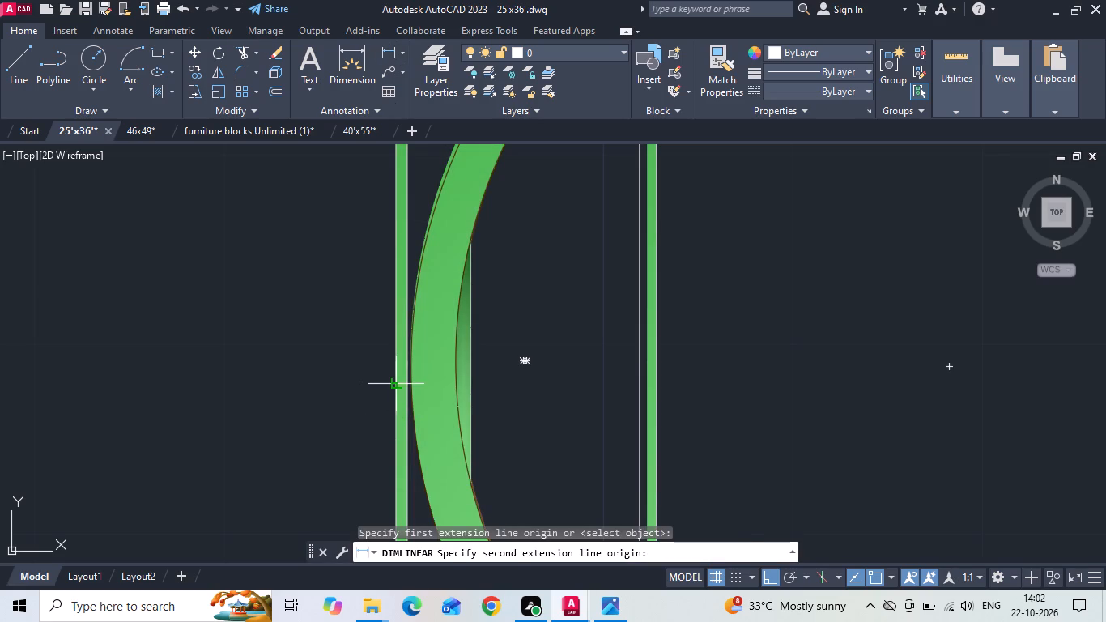
{"action": "left_click", "coordinate": [393, 383]}
{"action": "scroll", "coordinate": [393, 383], "scroll_direction": "down", "scroll_amount": 2}
{"action": "key", "text": "Escape"}
{"action": "scroll", "coordinate": [539, 366], "scroll_direction": "up", "scroll_amount": 2}
{"action": "key", "text": "space"}
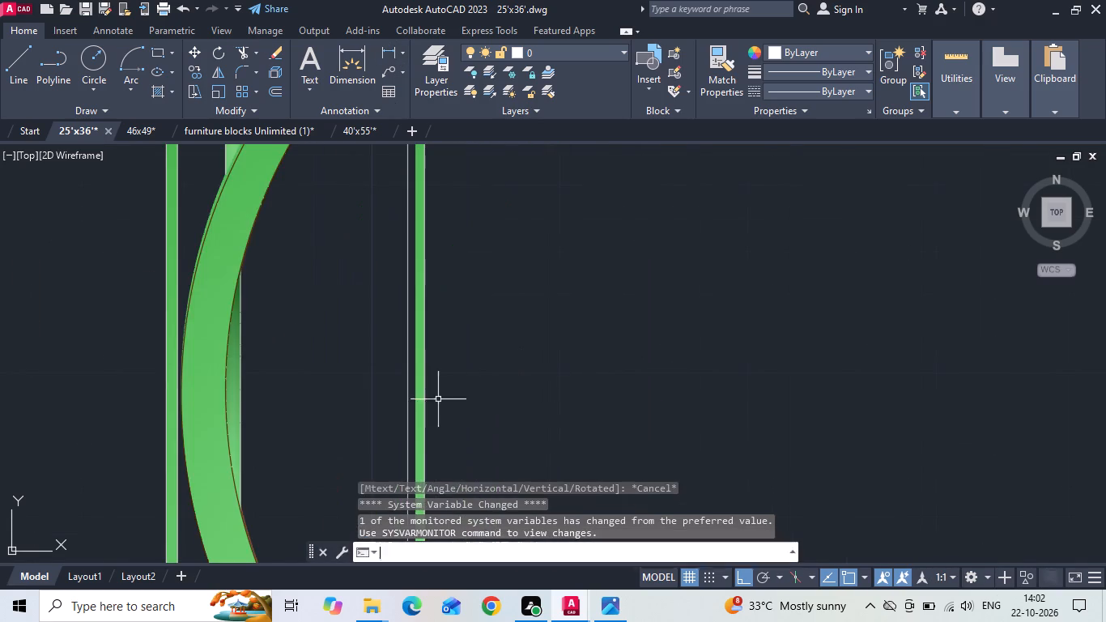
{"action": "scroll", "coordinate": [422, 403], "scroll_direction": "up", "scroll_amount": 1}
{"action": "left_click", "coordinate": [421, 398]}
{"action": "left_click", "coordinate": [415, 398]}
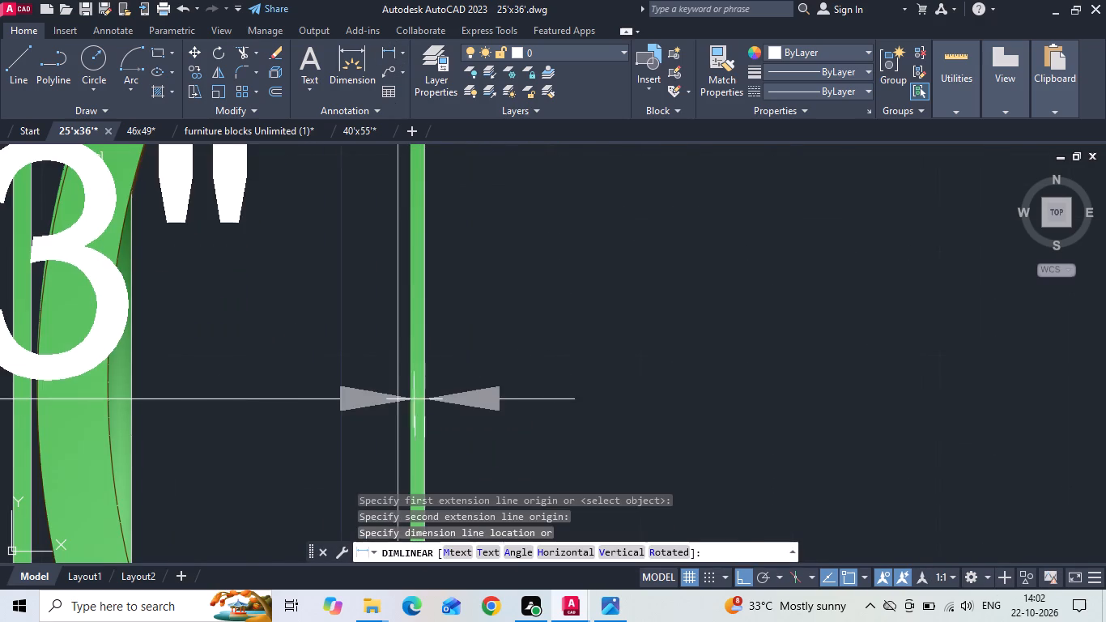
{"action": "scroll", "coordinate": [418, 398], "scroll_direction": "down", "scroll_amount": 2}
{"action": "key", "text": "Escape"}
Stretch the inner edge of the frame hatch's right strip 0.3" inward.
{"action": "scroll", "coordinate": [419, 398], "scroll_direction": "up", "scroll_amount": 4}
{"action": "left_click", "coordinate": [387, 387]}
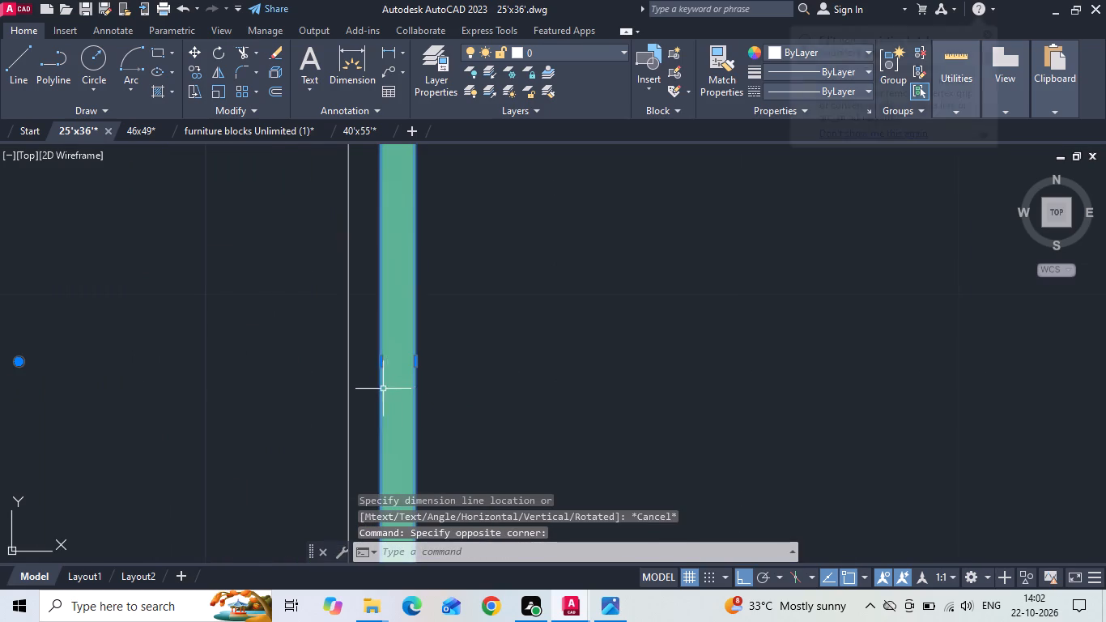
{"action": "left_click", "coordinate": [378, 364]}
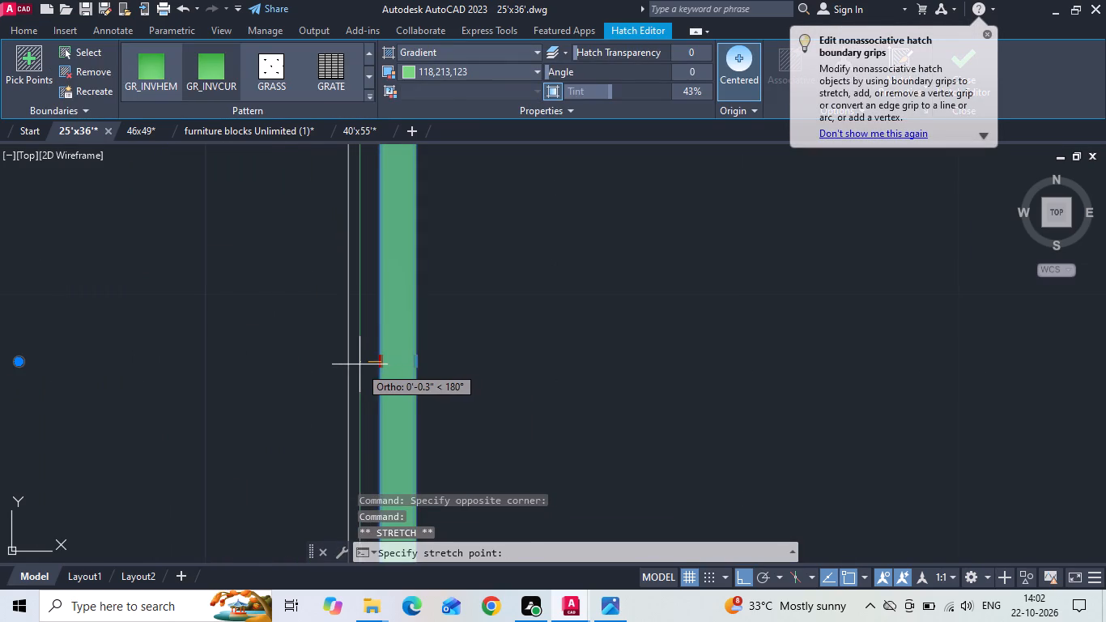
{"action": "type", "text": ".3"}
{"action": "key", "text": "Return"}
{"action": "key", "text": "Escape"}
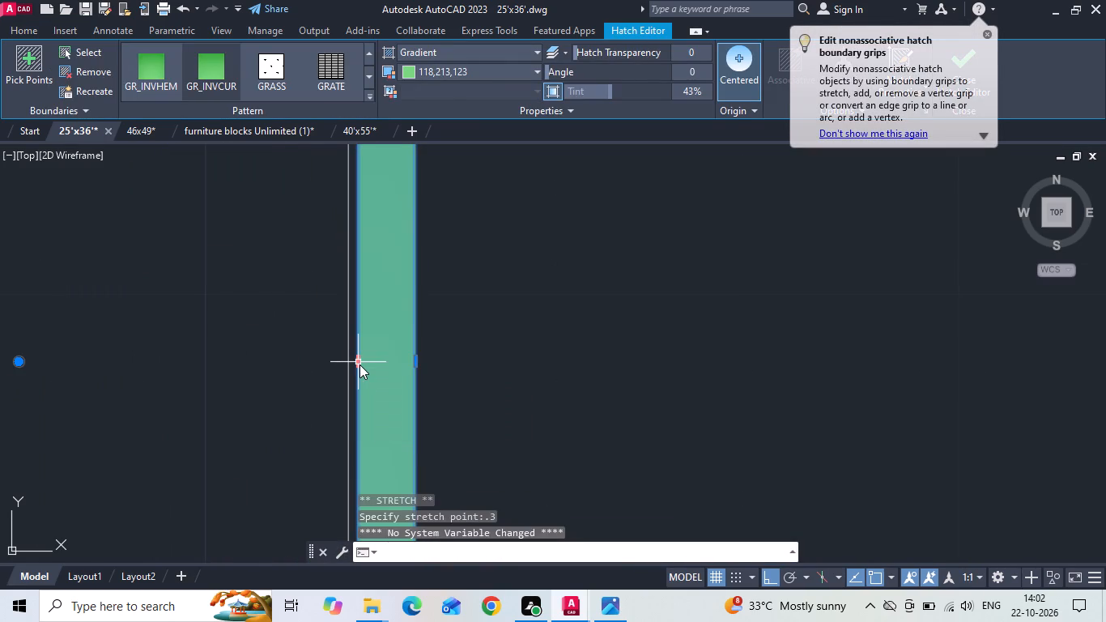
{"action": "key", "text": "Escape"}
{"action": "key", "text": "Escape"}
Try to stretch the inner outline's right edge outward to meet the green hatch's inner edge.
{"action": "scroll", "coordinate": [422, 345], "scroll_direction": "down", "scroll_amount": 4}
{"action": "scroll", "coordinate": [389, 350], "scroll_direction": "up", "scroll_amount": 2}
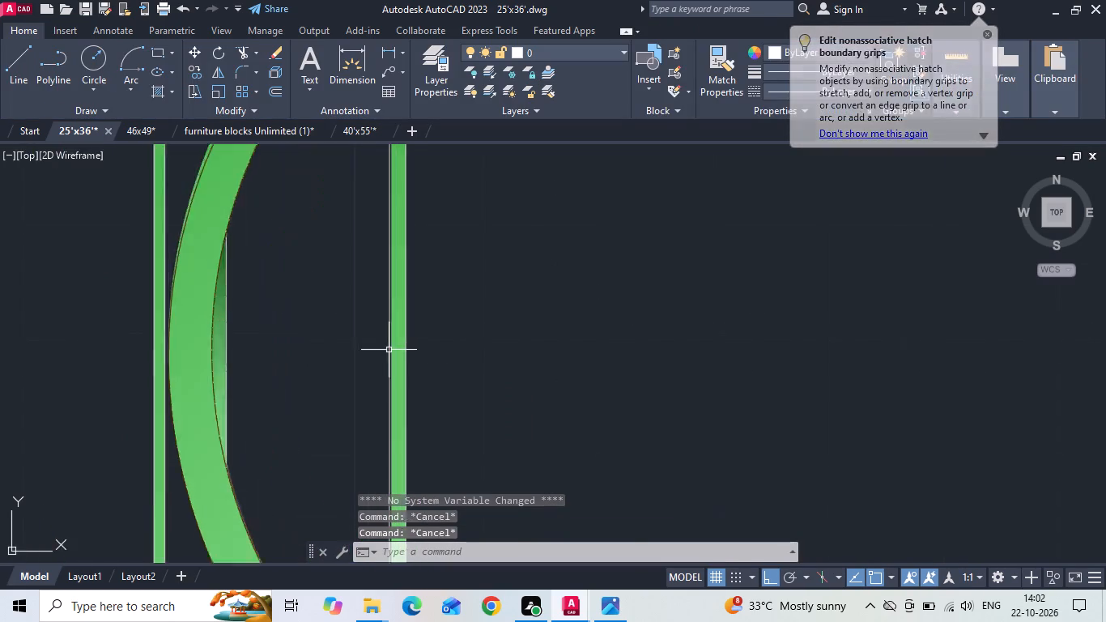
{"action": "scroll", "coordinate": [389, 350], "scroll_direction": "up", "scroll_amount": 2}
{"action": "left_click", "coordinate": [389, 346]}
{"action": "left_click", "coordinate": [370, 330]}
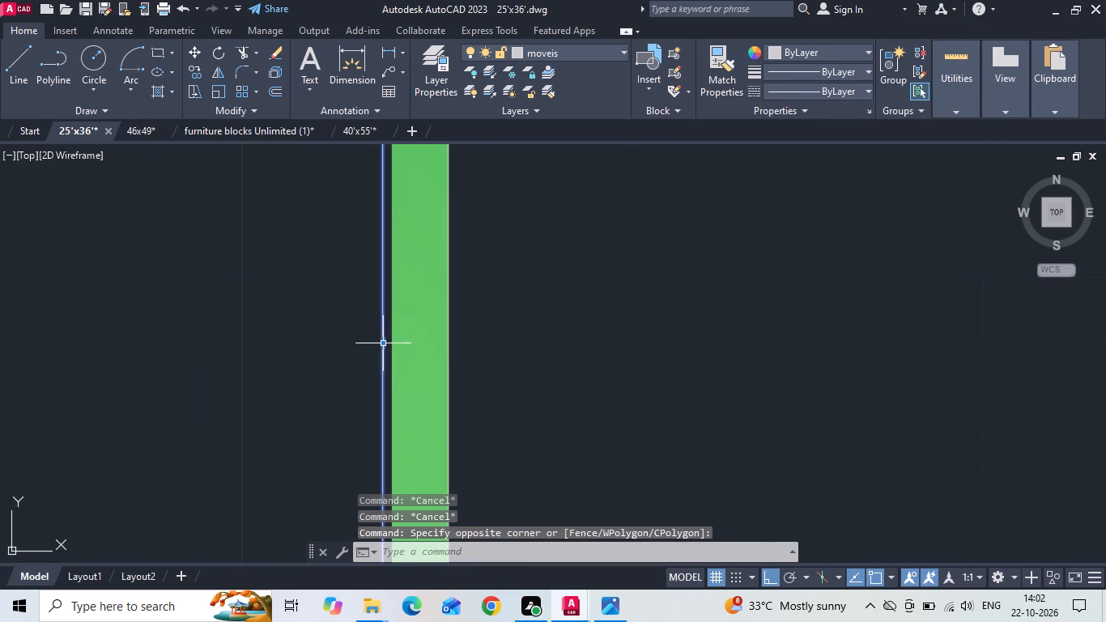
{"action": "left_click", "coordinate": [381, 343]}
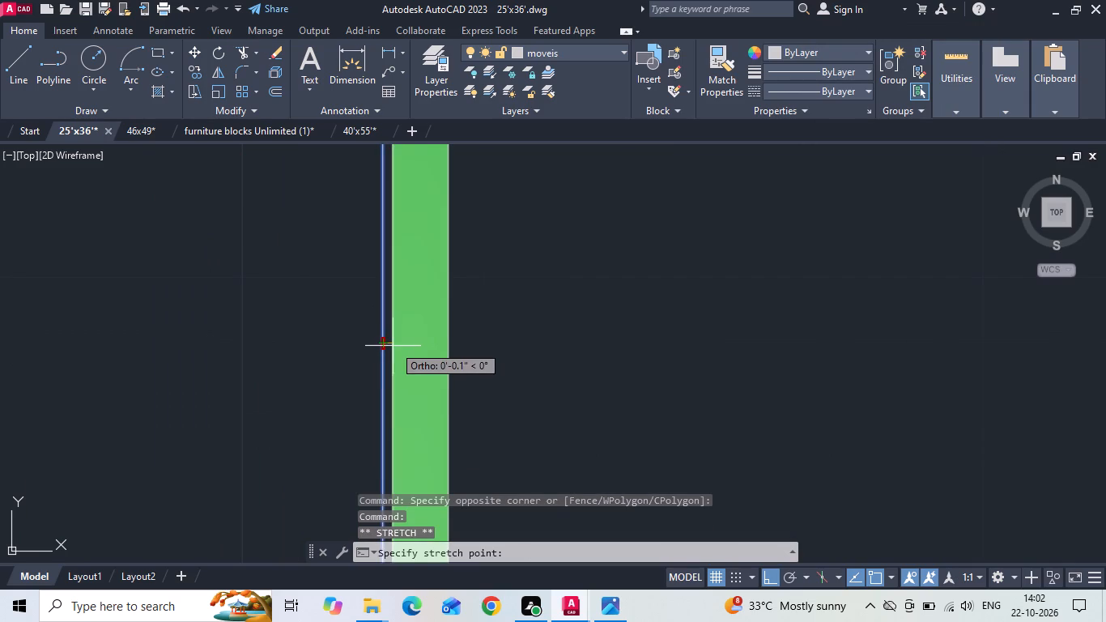
{"action": "left_click", "coordinate": [390, 344]}
{"action": "scroll", "coordinate": [533, 313], "scroll_direction": "down", "scroll_amount": 1}
{"action": "key", "text": "Escape"}
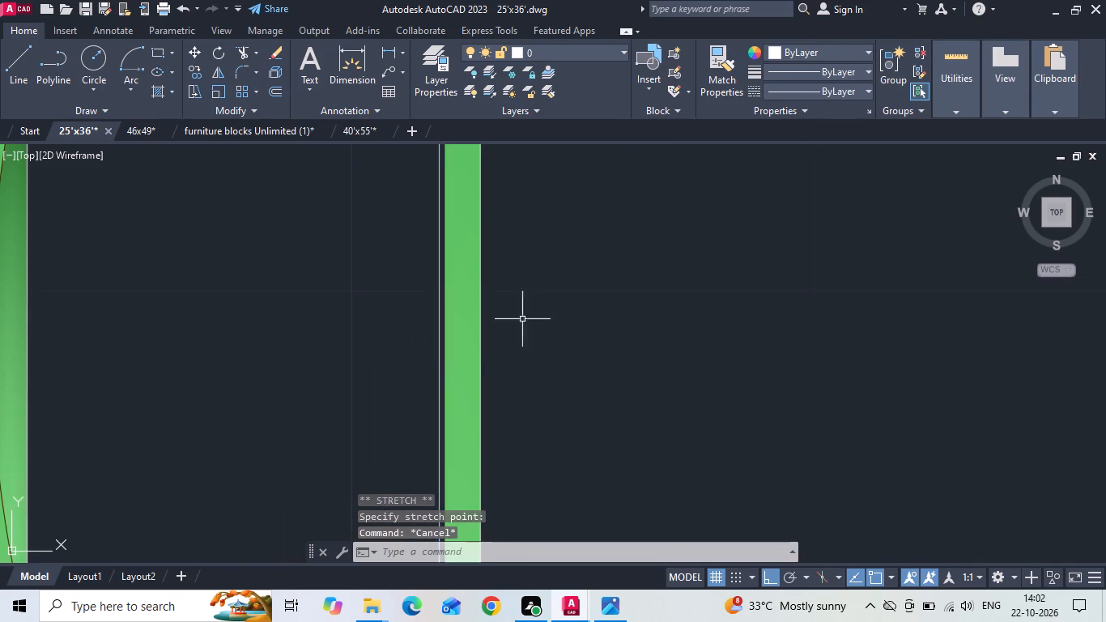
Erase the whole green framed element with its curved and vertical strips, drawn beside the floor plan's living room.
{"action": "scroll", "coordinate": [445, 352], "scroll_direction": "down", "scroll_amount": 5}
{"action": "scroll", "coordinate": [457, 231], "scroll_direction": "up", "scroll_amount": 3}
{"action": "scroll", "coordinate": [445, 372], "scroll_direction": "up", "scroll_amount": 1}
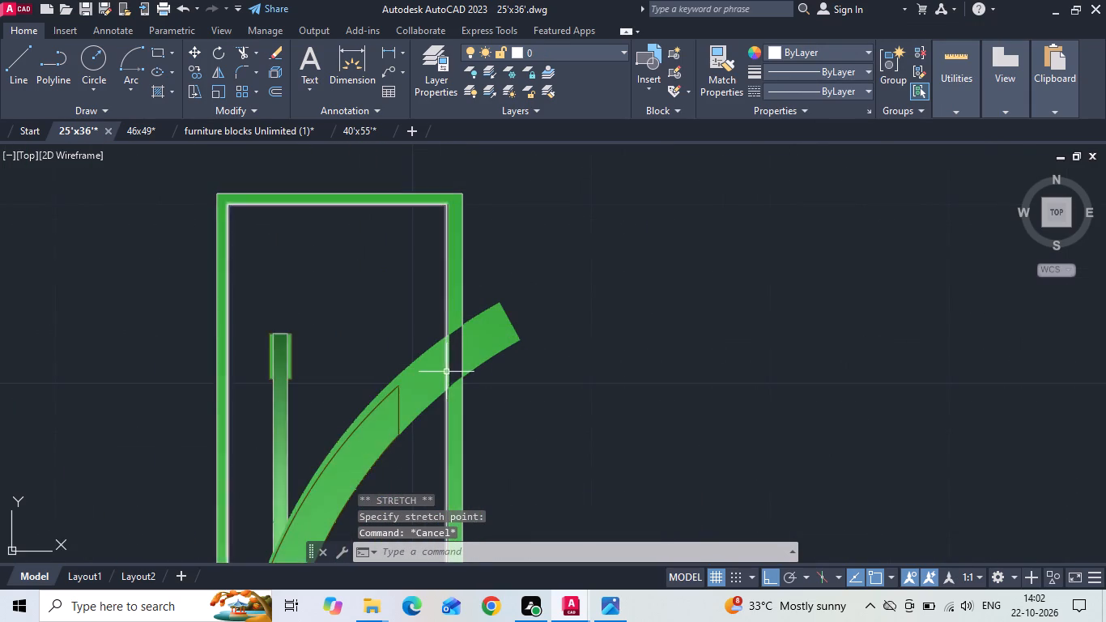
{"action": "scroll", "coordinate": [608, 264], "scroll_direction": "down", "scroll_amount": 3}
{"action": "key", "text": "Escape"}
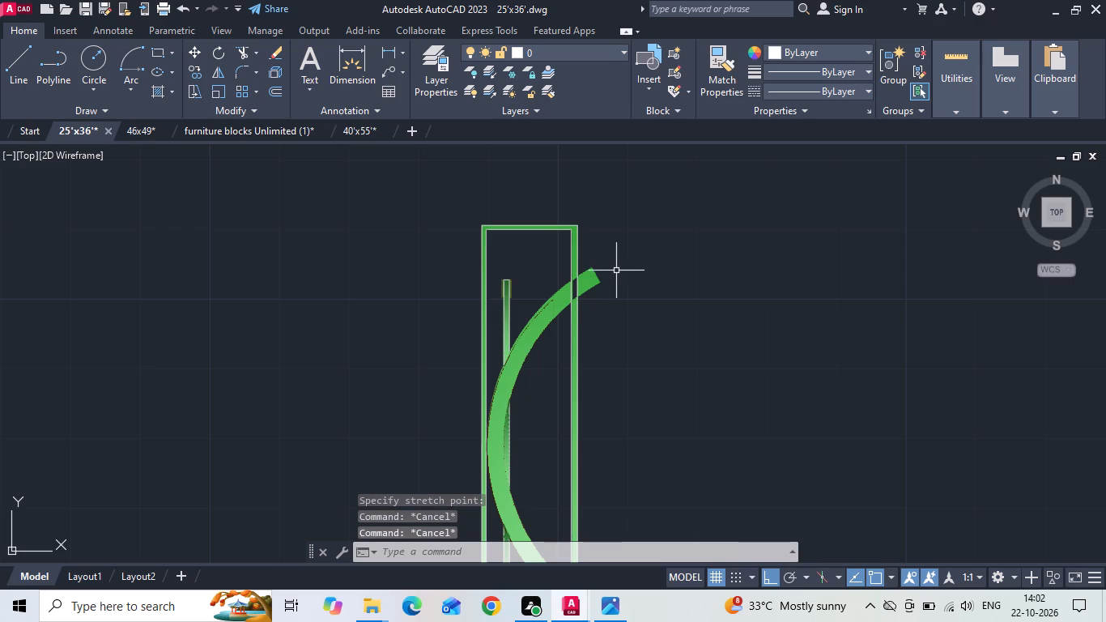
{"action": "scroll", "coordinate": [626, 249], "scroll_direction": "down", "scroll_amount": 3}
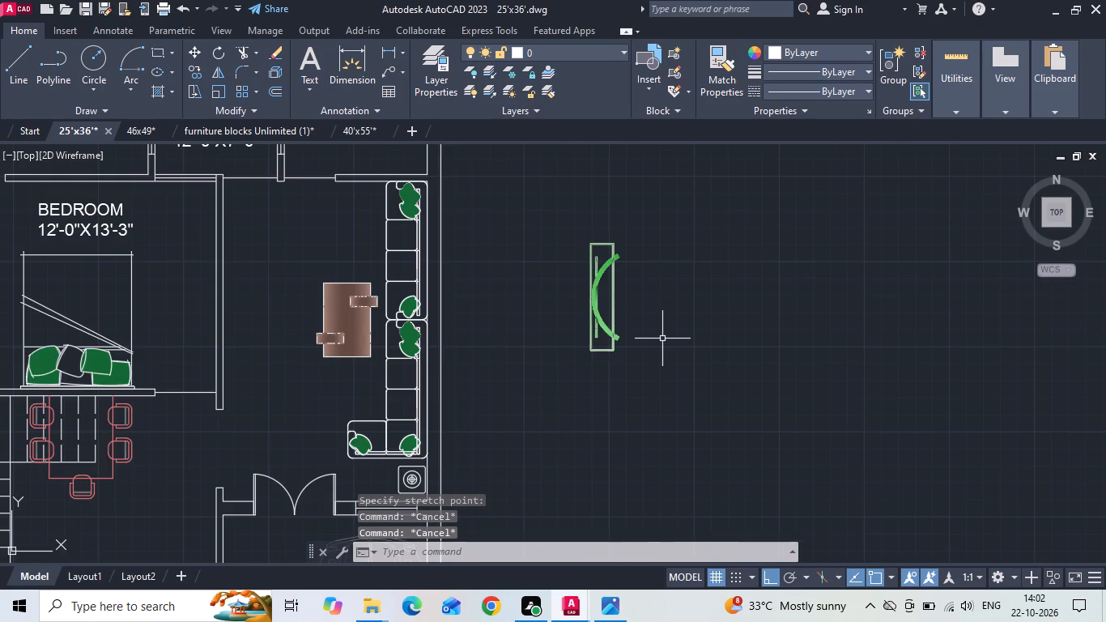
{"action": "left_click_drag", "start_coordinate": [666, 369], "coordinate": [635, 329]}
{"action": "left_click", "coordinate": [582, 188]}
{"action": "key", "text": "Delete"}
Examine the reference plan's living room, lobby, kitchen and parking layout against the drawn floor plan.
{"action": "scroll", "coordinate": [591, 353], "scroll_direction": "down", "scroll_amount": 1}
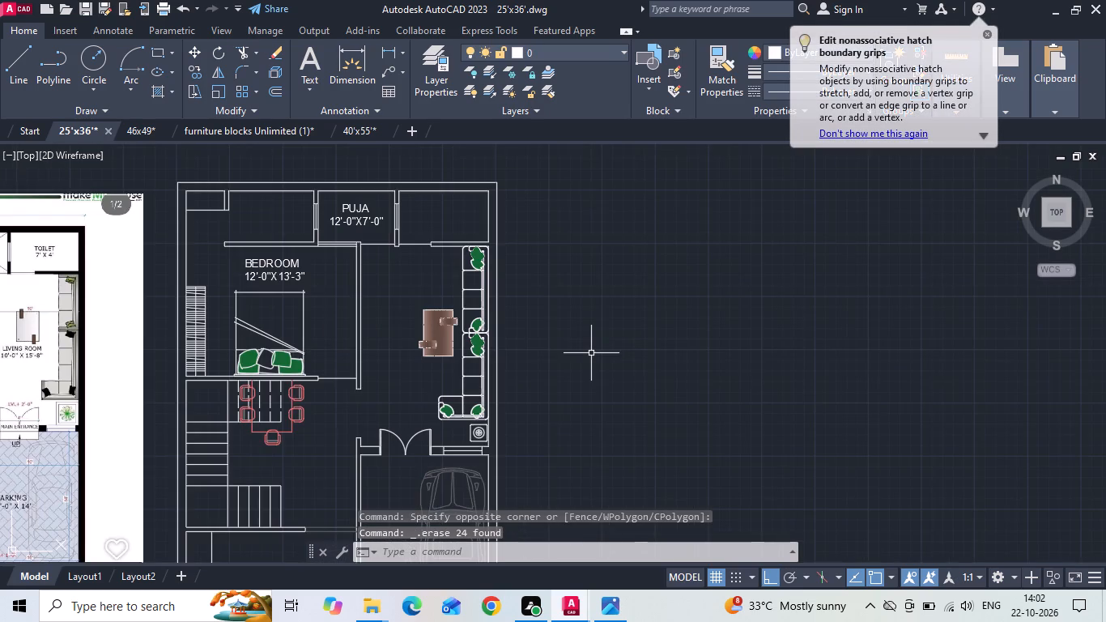
{"action": "middle_click_drag", "start_coordinate": [437, 279], "coordinate": [642, 273]}
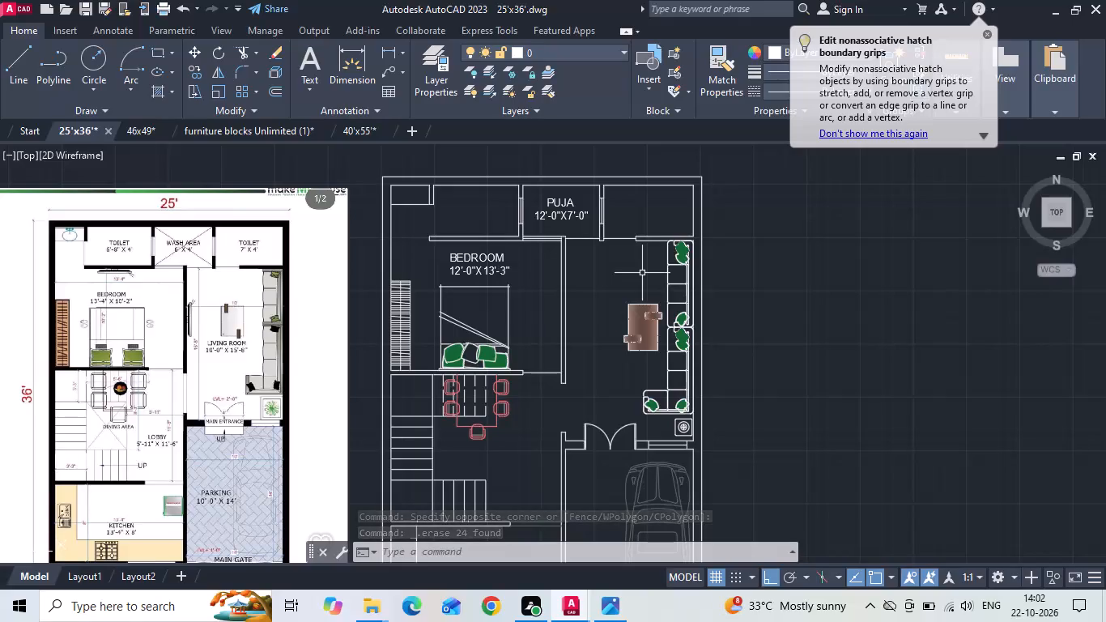
{"action": "scroll", "coordinate": [150, 323], "scroll_direction": "up", "scroll_amount": 3}
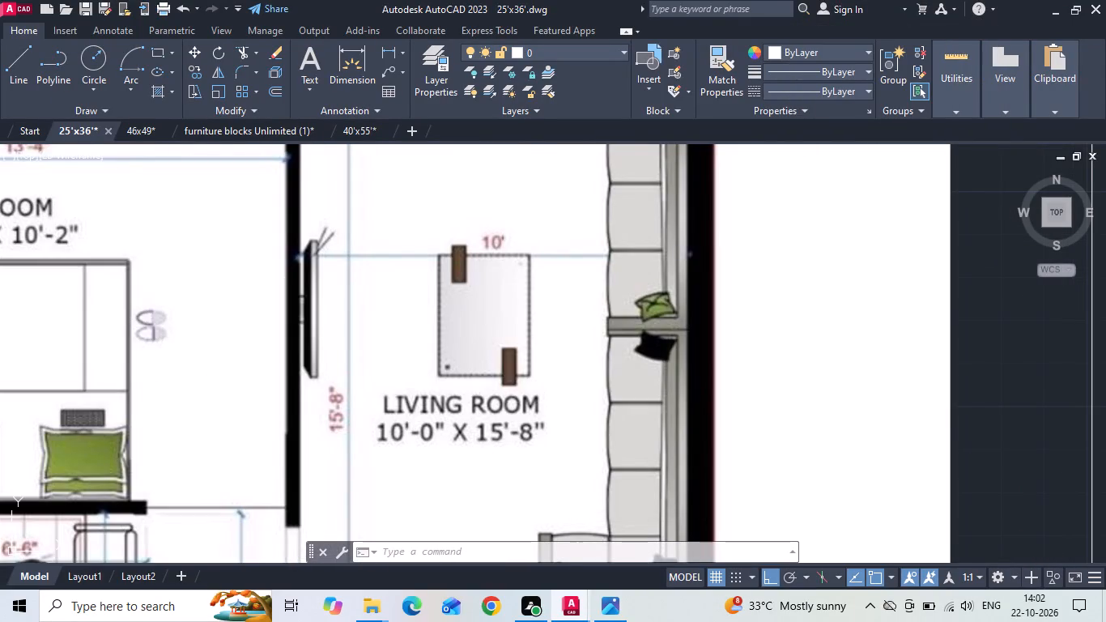
{"action": "scroll", "coordinate": [259, 280], "scroll_direction": "down", "scroll_amount": 2}
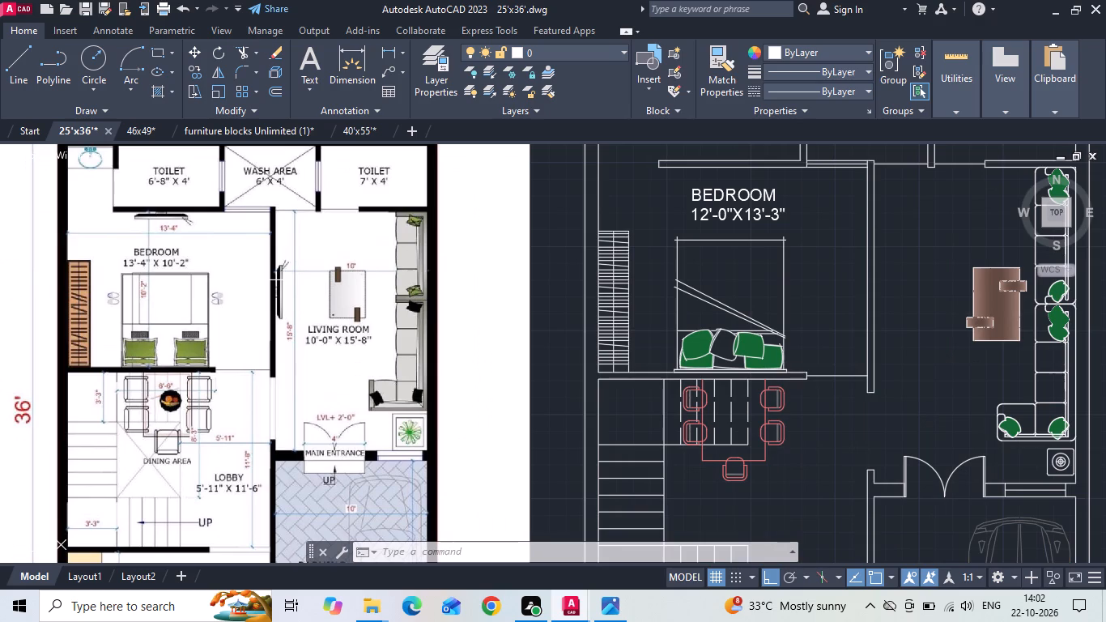
{"action": "scroll", "coordinate": [259, 280], "scroll_direction": "down", "scroll_amount": 1}
{"action": "middle_click_drag", "start_coordinate": [609, 421], "coordinate": [597, 321]}
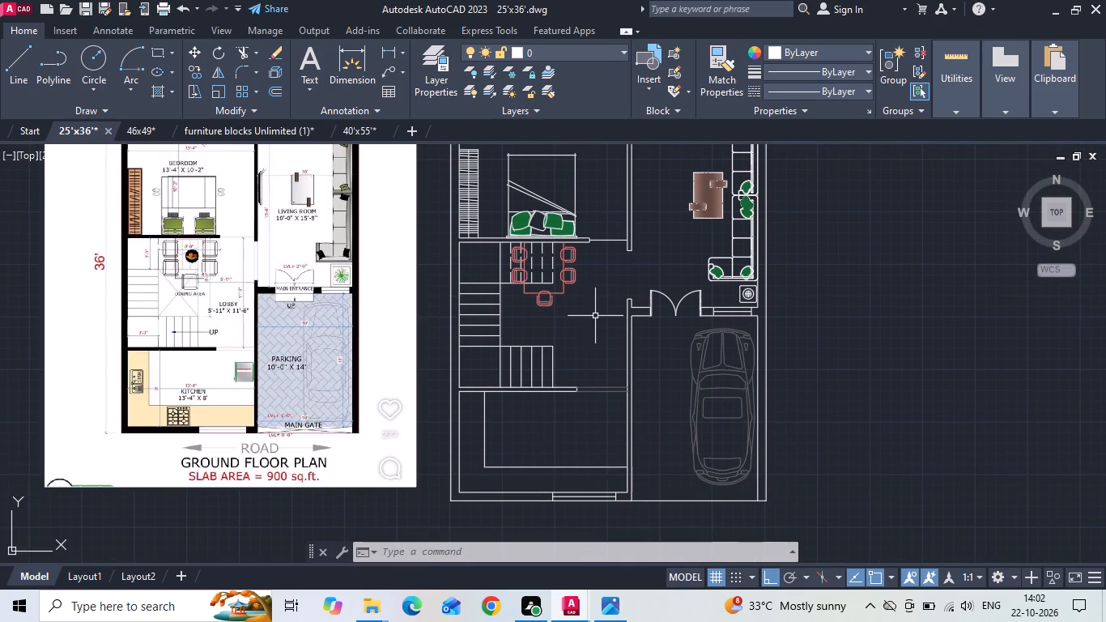
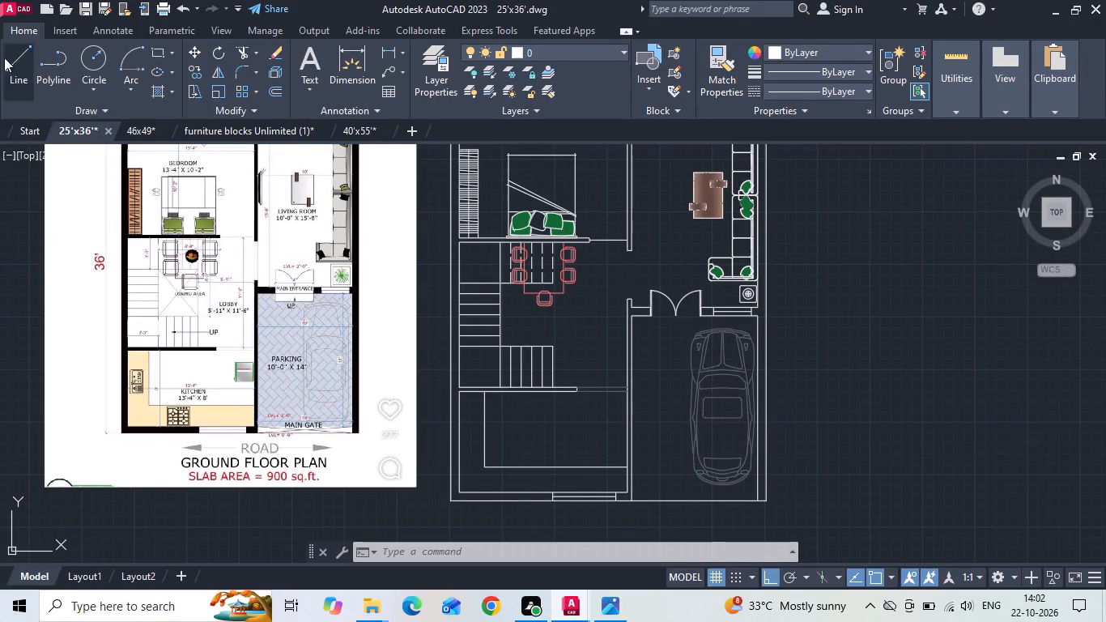
Open the NORTH drawing from the Desktop's INTERNSHIP folder 13102026 and examine its floor plans for reusable fittings.
{"action": "left_click", "coordinate": [11, 6]}
{"action": "left_click", "coordinate": [32, 130]}
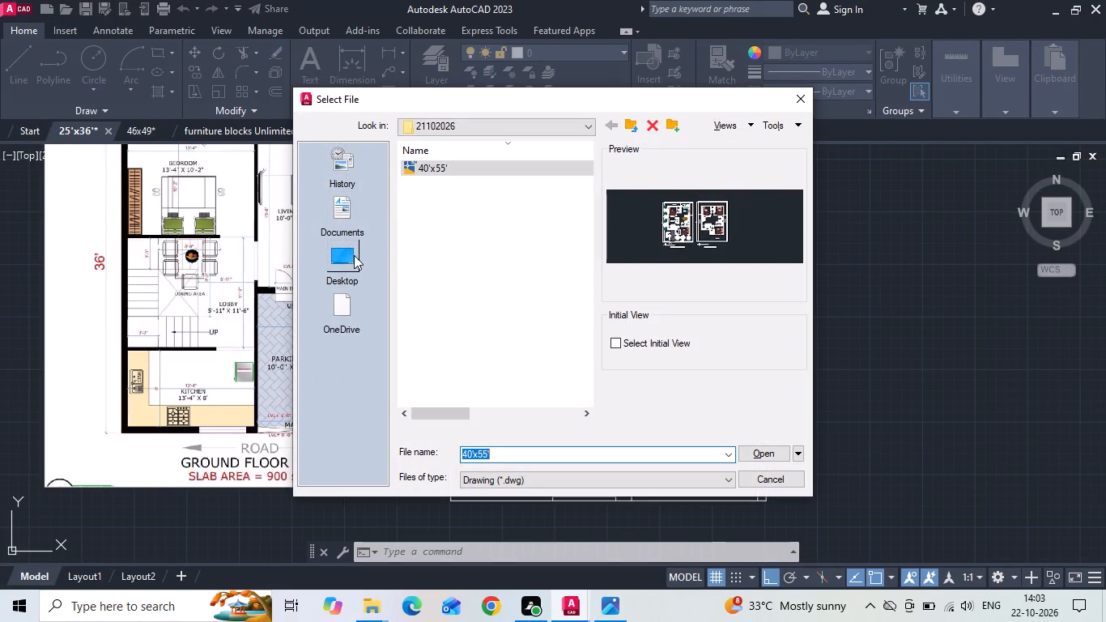
{"action": "left_click", "coordinate": [354, 255]}
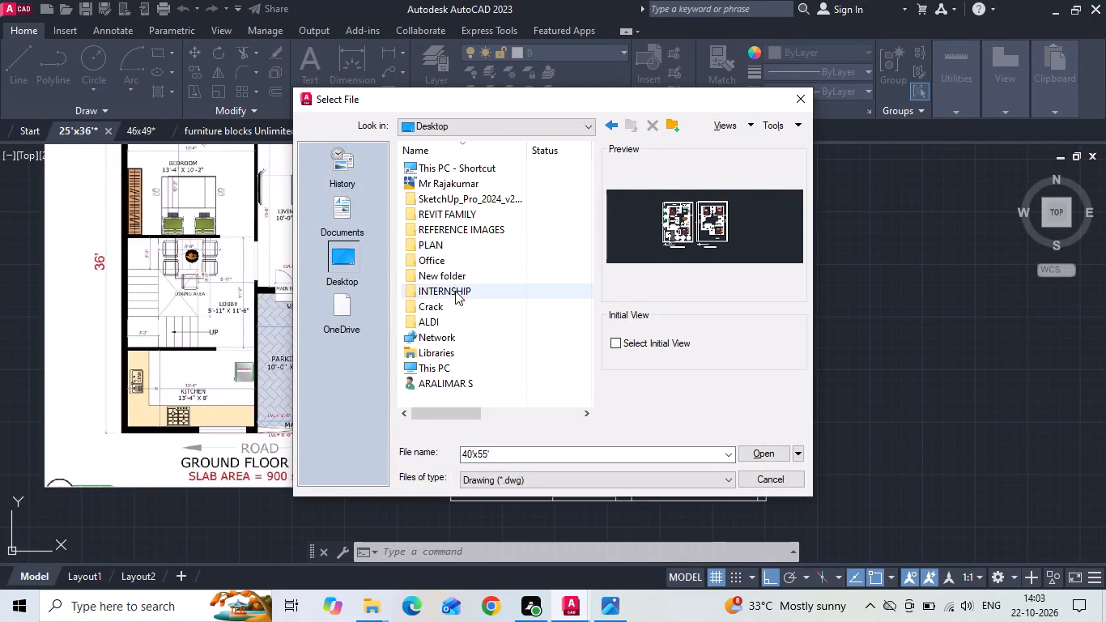
{"action": "double_click", "coordinate": [455, 291]}
{"action": "double_click", "coordinate": [455, 289]}
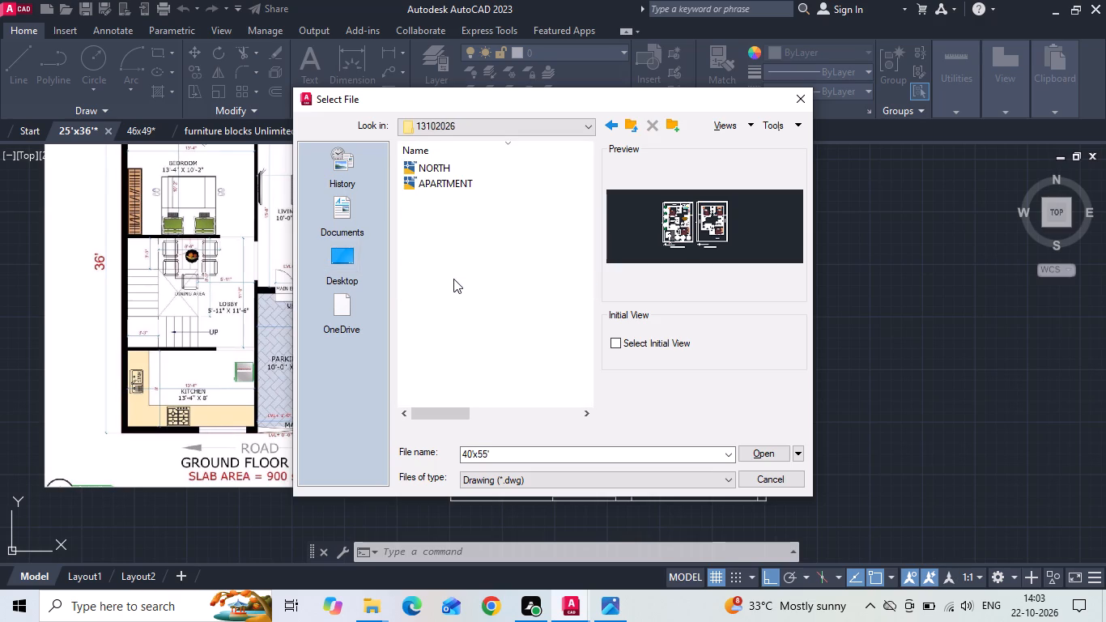
{"action": "left_click", "coordinate": [437, 190]}
{"action": "left_click", "coordinate": [436, 156]}
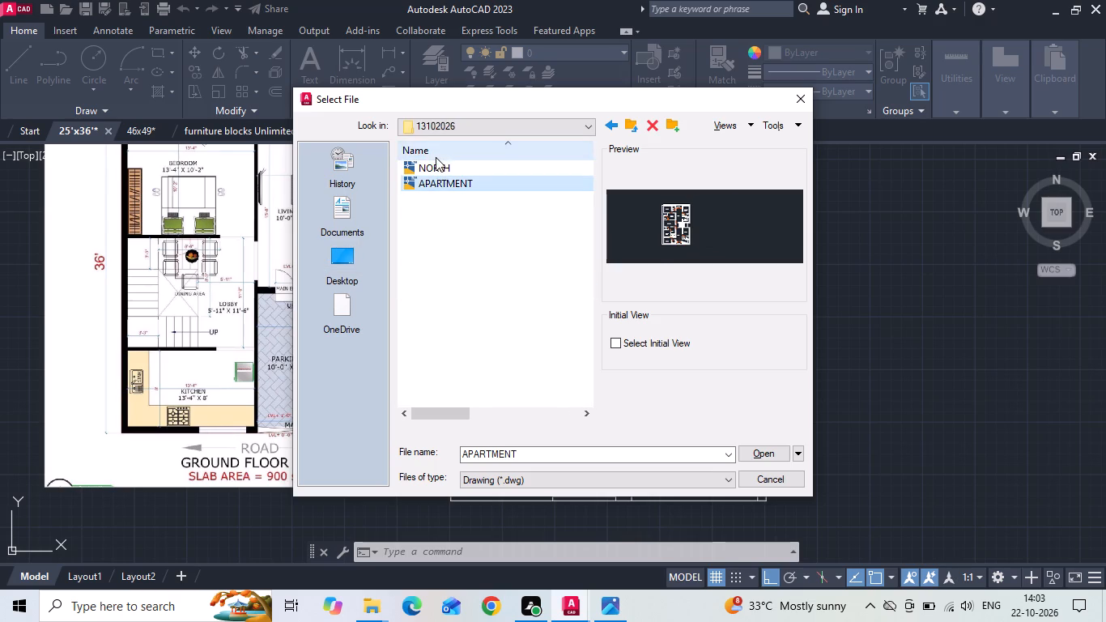
{"action": "left_click", "coordinate": [433, 173]}
{"action": "left_click", "coordinate": [432, 182]}
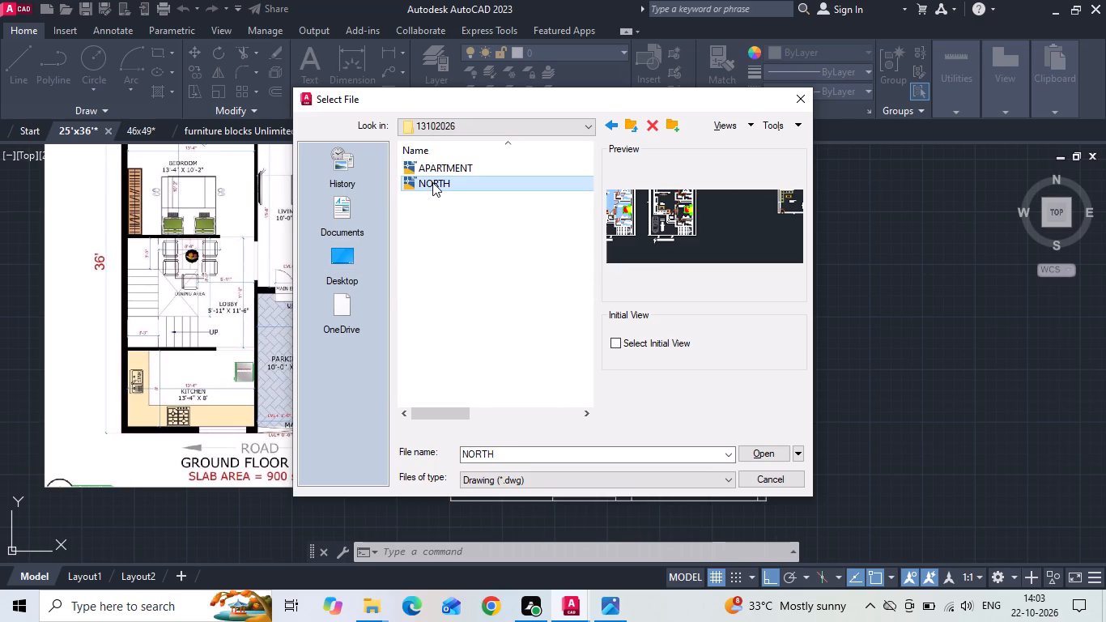
{"action": "left_click", "coordinate": [749, 454]}
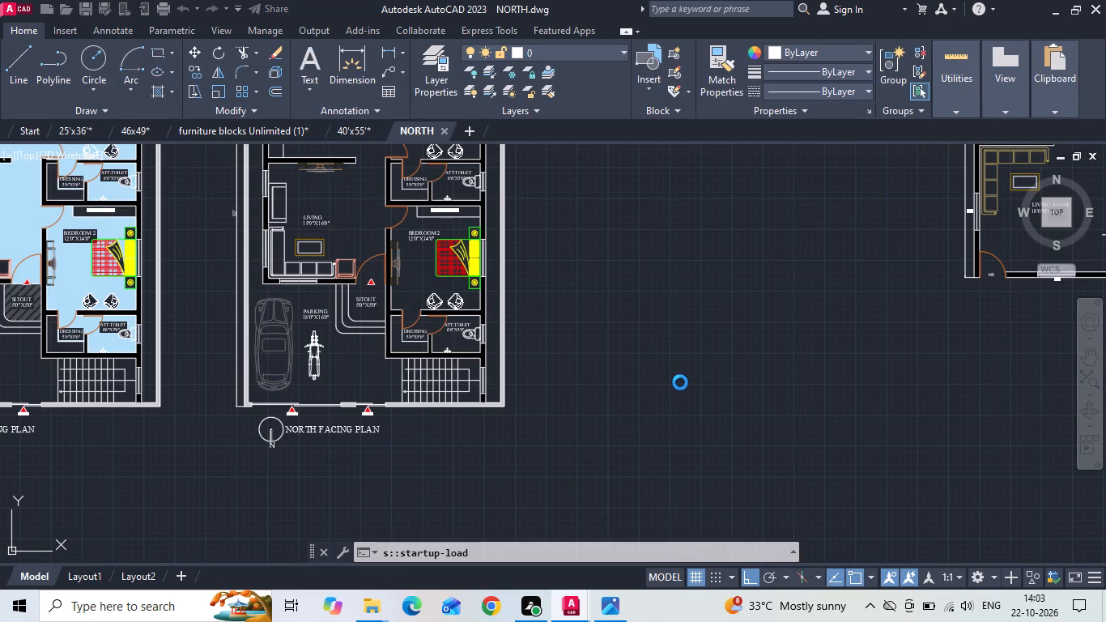
{"action": "middle_click_drag", "start_coordinate": [433, 302], "coordinate": [439, 321]}
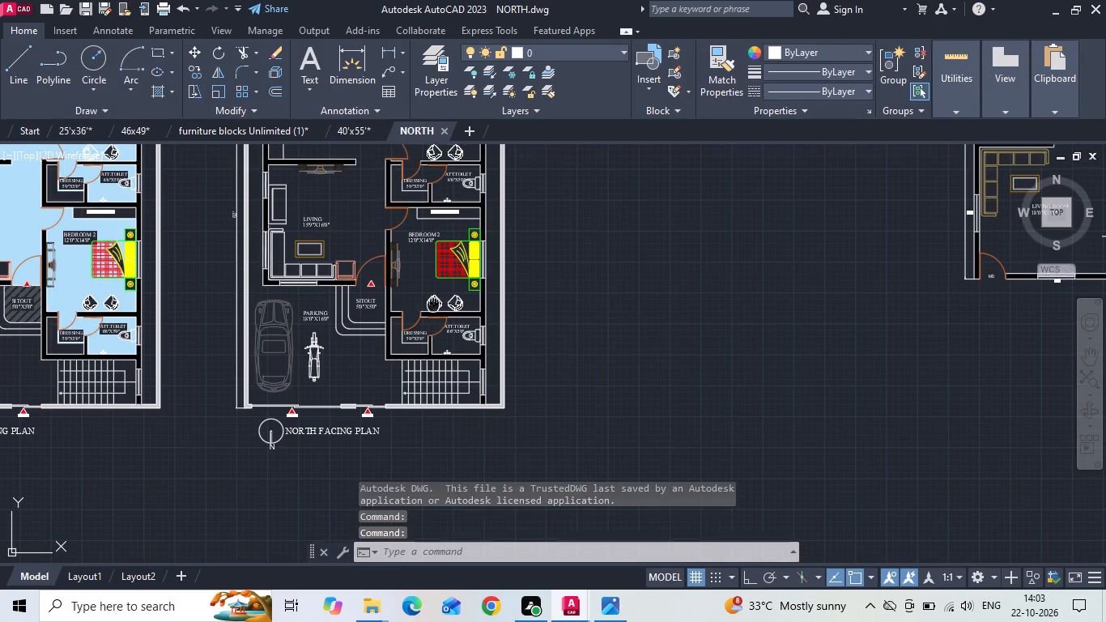
{"action": "middle_click_drag", "start_coordinate": [439, 321], "coordinate": [491, 466]}
{"action": "scroll", "coordinate": [428, 379], "scroll_direction": "down", "scroll_amount": 2}
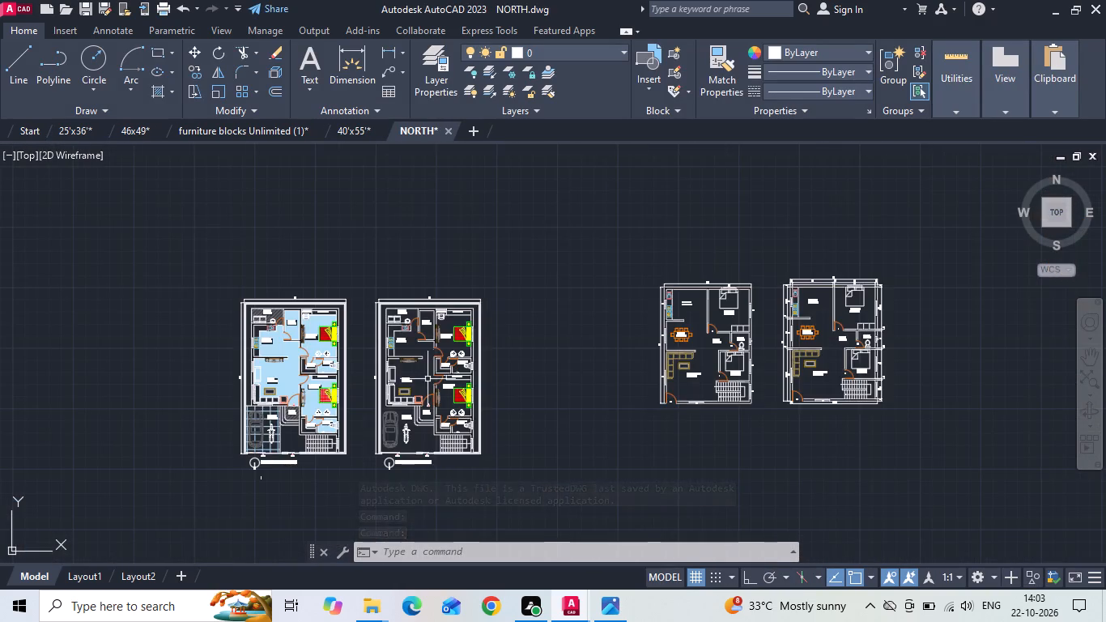
{"action": "scroll", "coordinate": [751, 371], "scroll_direction": "up", "scroll_amount": 3}
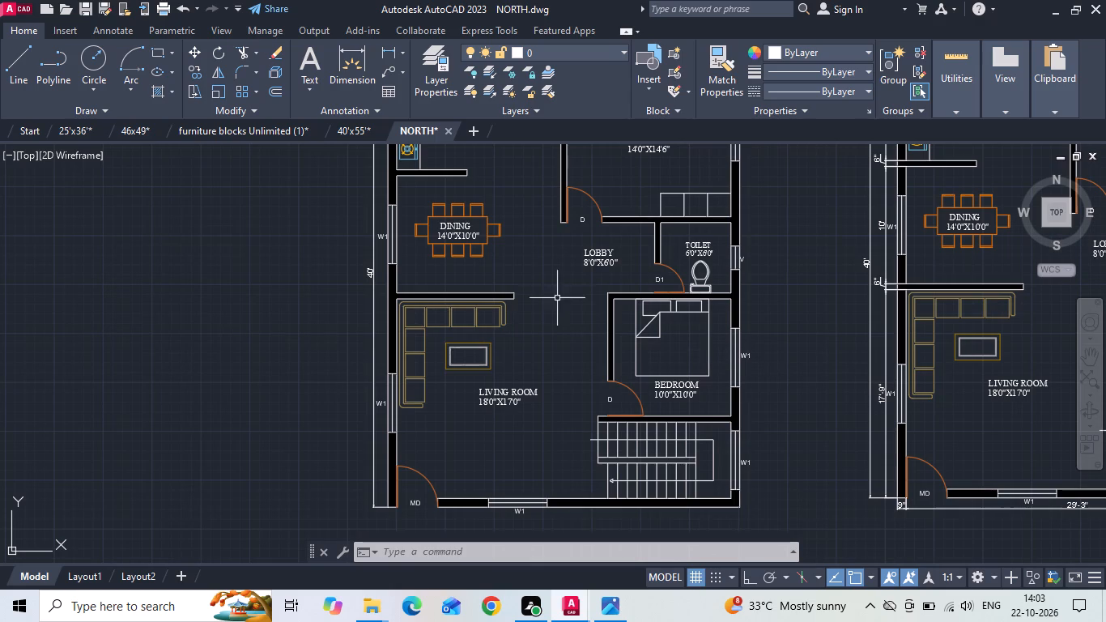
Open the Courtyard House drawing from the Desktop's INTERNSHIP folder 19102026.
{"action": "left_click", "coordinate": [25, 6]}
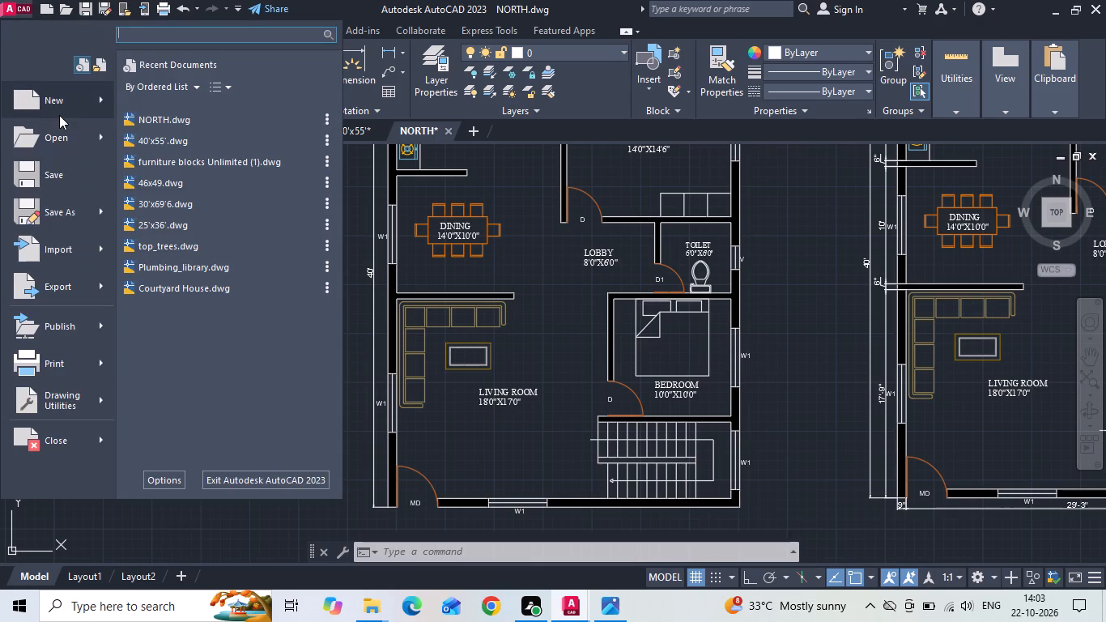
{"action": "left_click", "coordinate": [62, 133]}
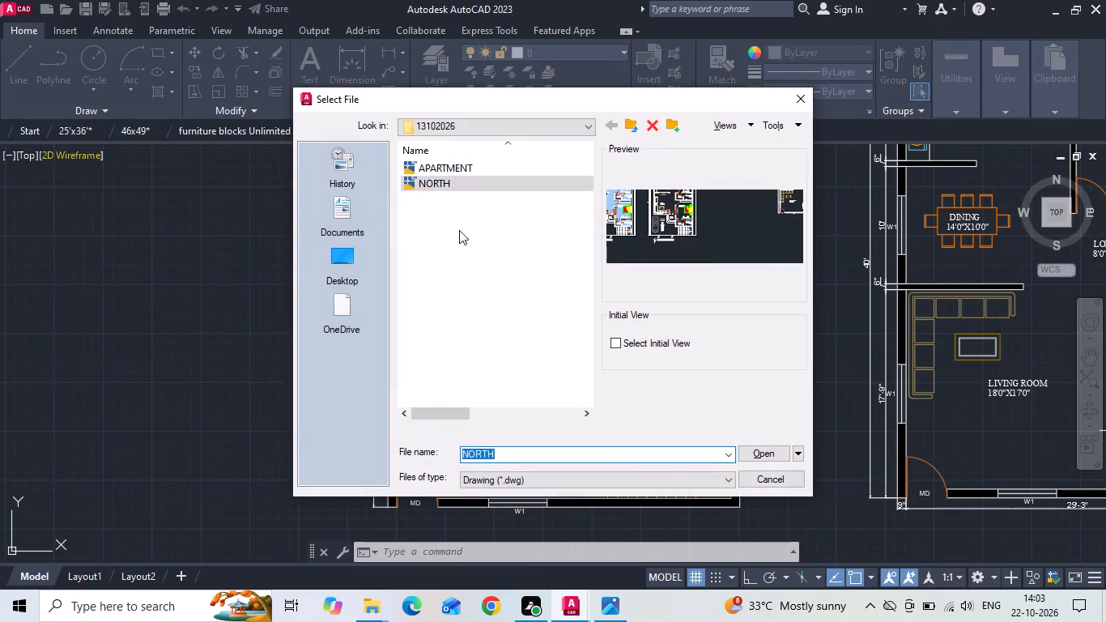
{"action": "left_click", "coordinate": [612, 126]}
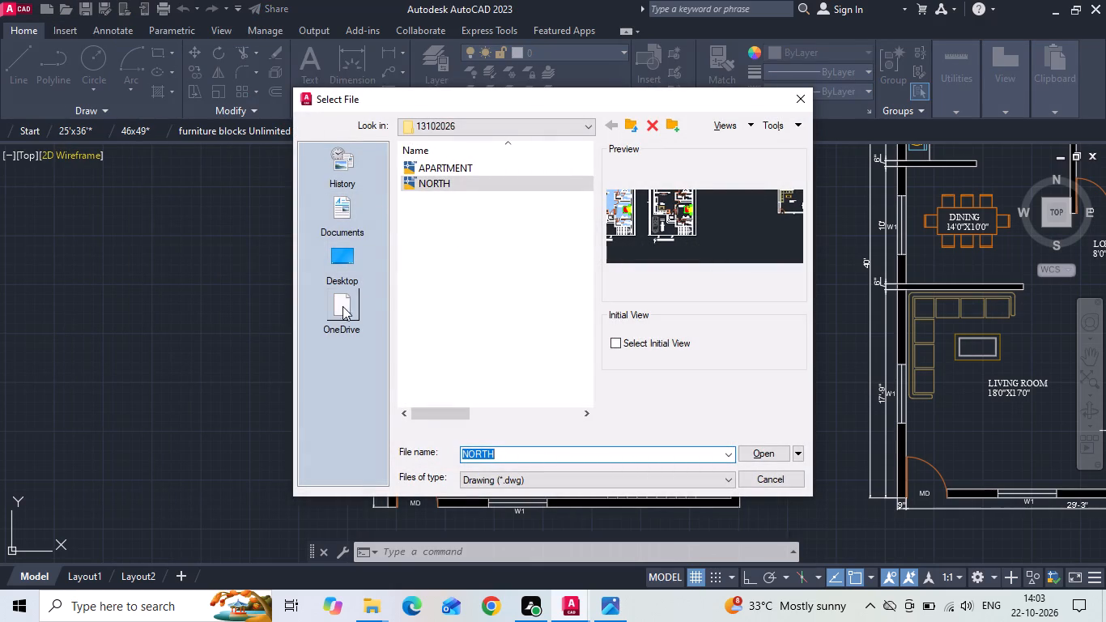
{"action": "left_click", "coordinate": [351, 268]}
{"action": "double_click", "coordinate": [457, 262]}
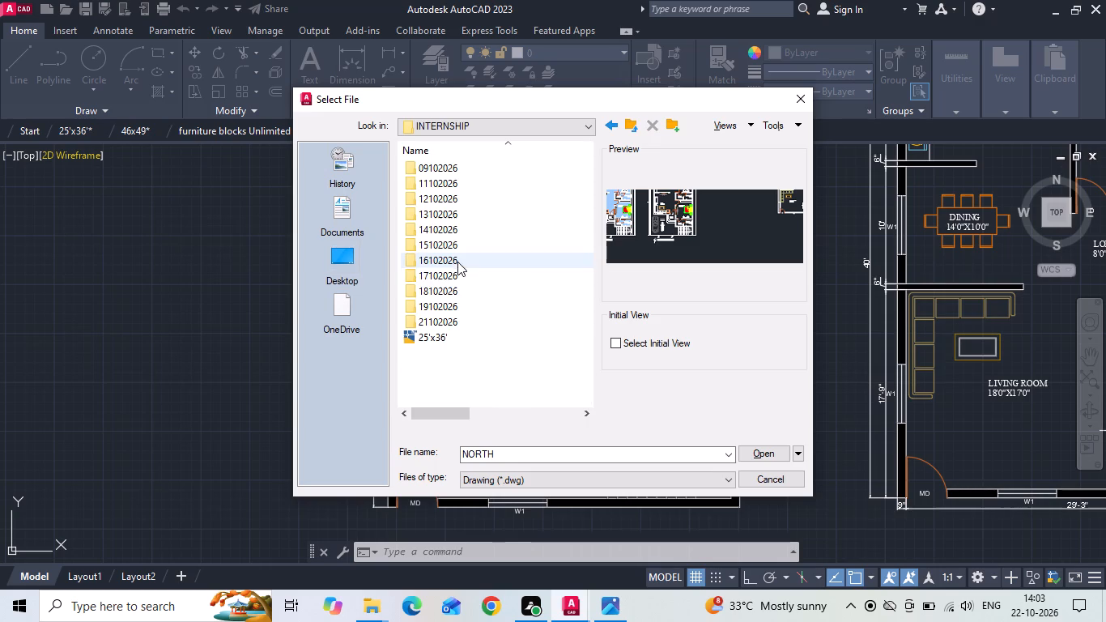
{"action": "double_click", "coordinate": [436, 293]}
{"action": "left_click", "coordinate": [449, 190]}
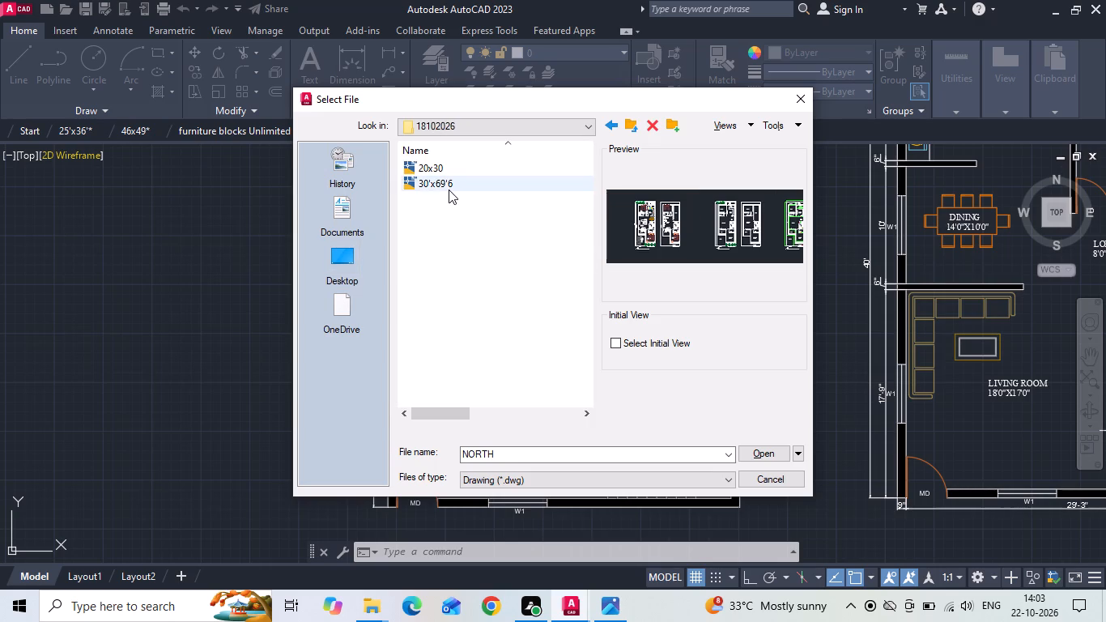
{"action": "left_click", "coordinate": [451, 164]}
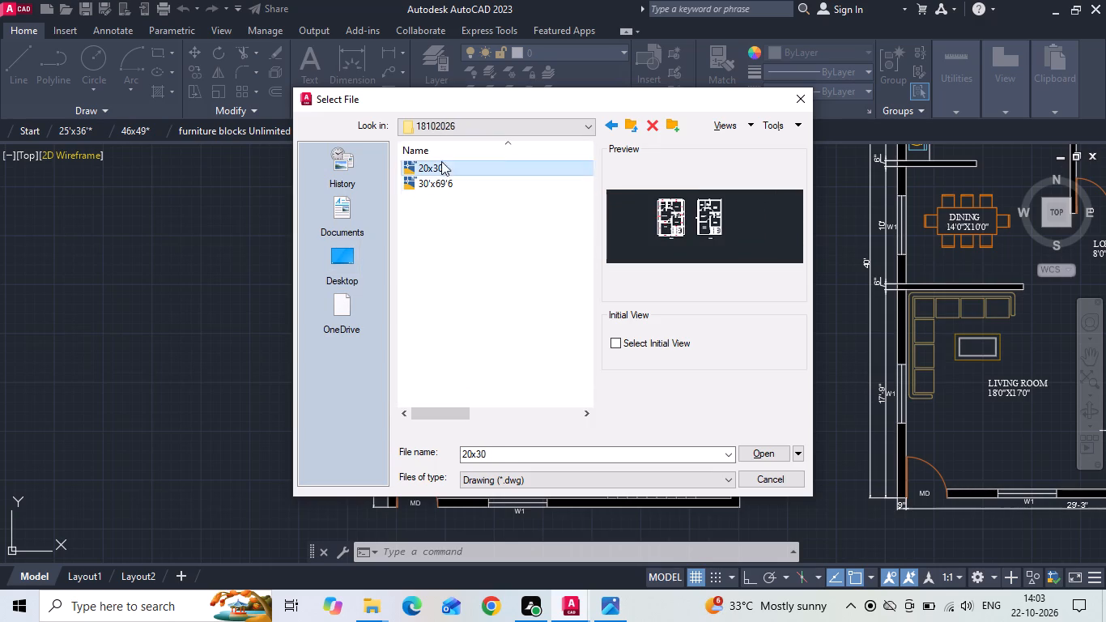
{"action": "left_click", "coordinate": [609, 130]}
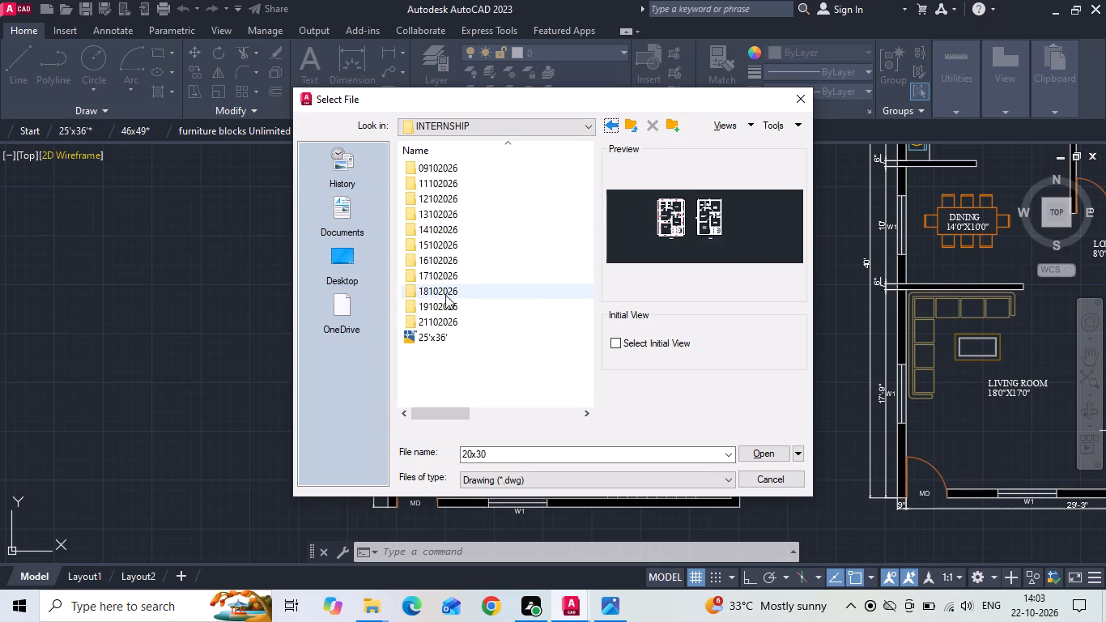
{"action": "double_click", "coordinate": [439, 307]}
{"action": "left_click", "coordinate": [449, 185]}
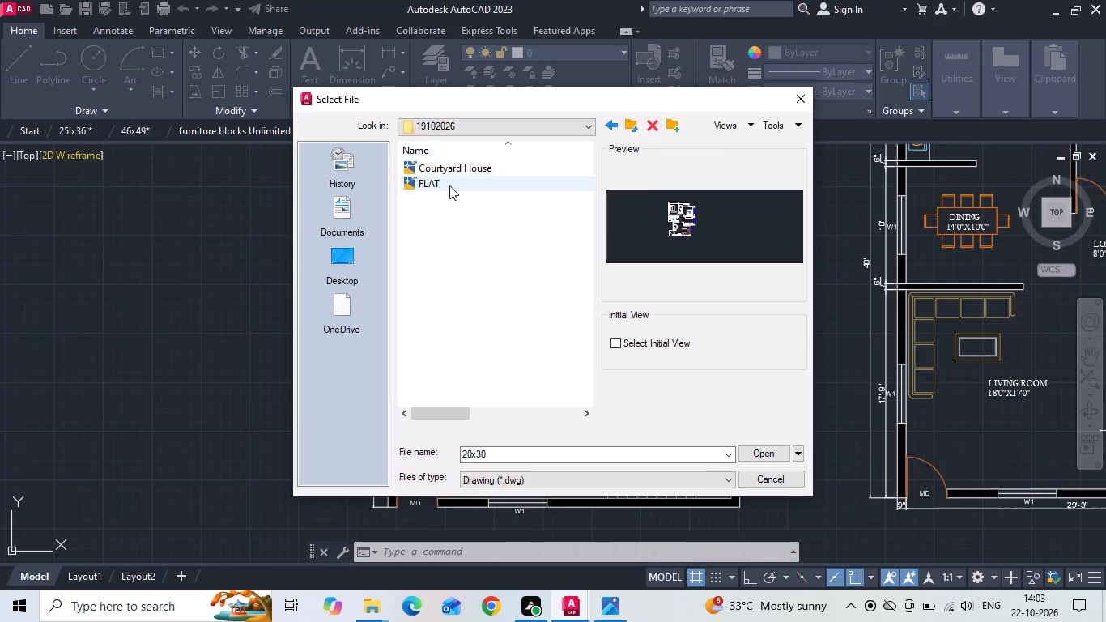
{"action": "left_click", "coordinate": [449, 171]}
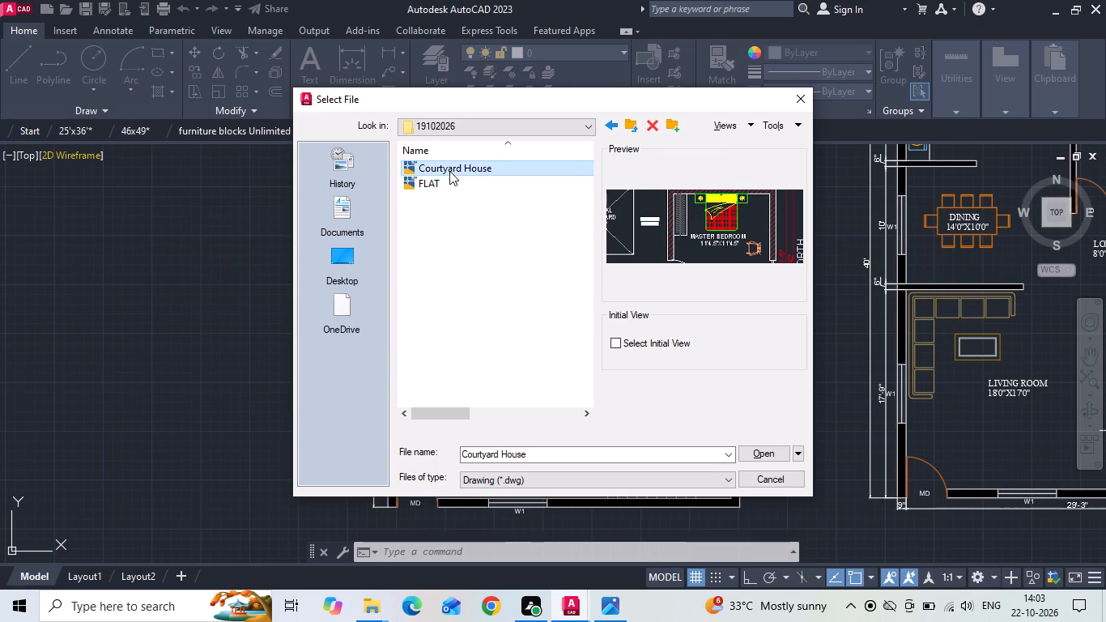
{"action": "left_click", "coordinate": [773, 448]}
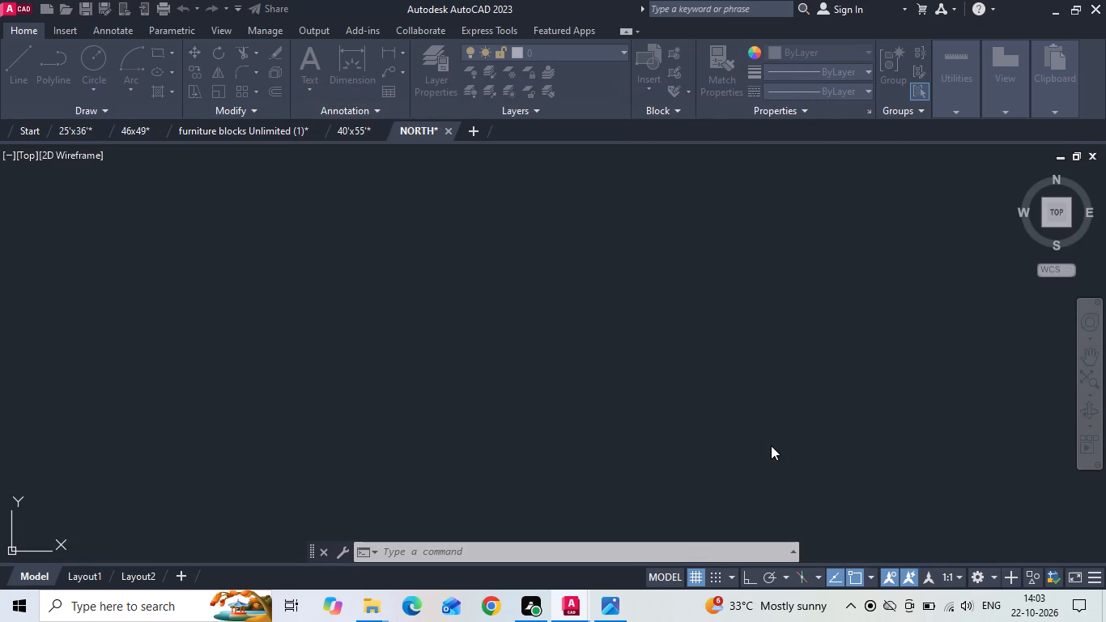
Copy the kitchen's stove, double sink and appliance beside window W3, plus the living hall's cyan wall unit, from the furnished plan.
{"action": "scroll", "coordinate": [579, 306], "scroll_direction": "down", "scroll_amount": 4}
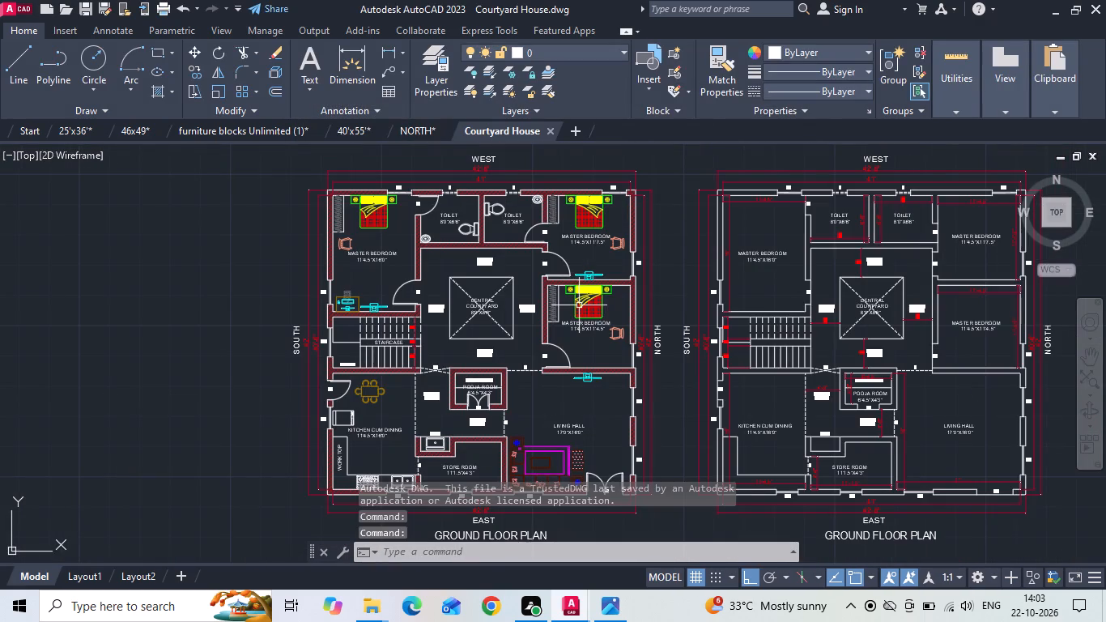
{"action": "middle_click_drag", "start_coordinate": [500, 344], "coordinate": [518, 237]}
{"action": "scroll", "coordinate": [379, 368], "scroll_direction": "up", "scroll_amount": 3}
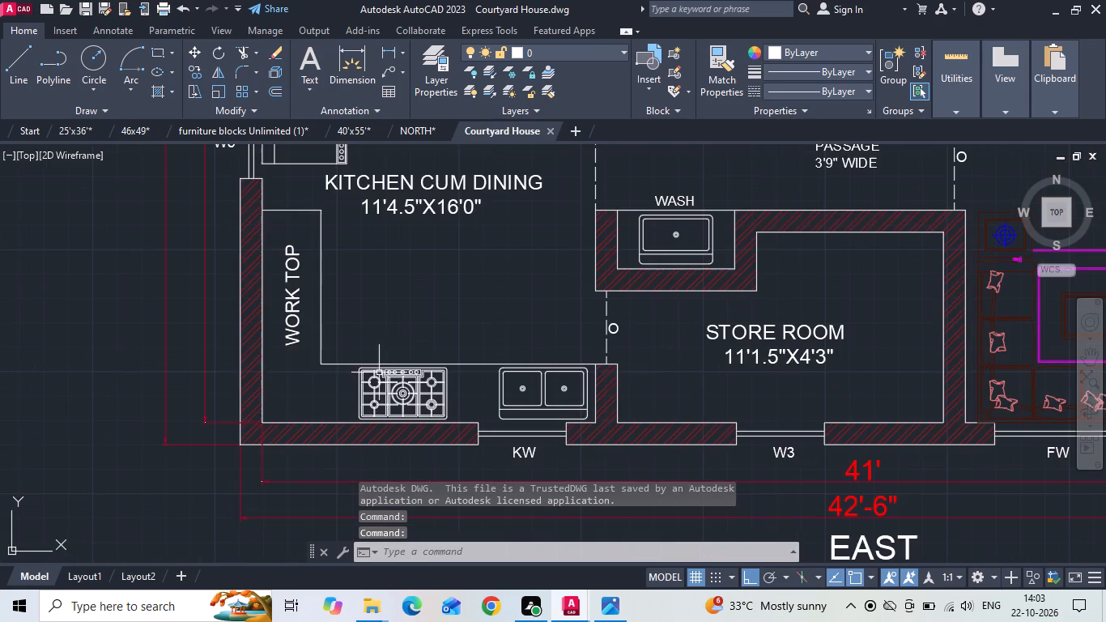
{"action": "left_click", "coordinate": [383, 386]}
{"action": "left_click", "coordinate": [405, 403]}
{"action": "left_click", "coordinate": [425, 388]}
{"action": "left_click", "coordinate": [353, 393]}
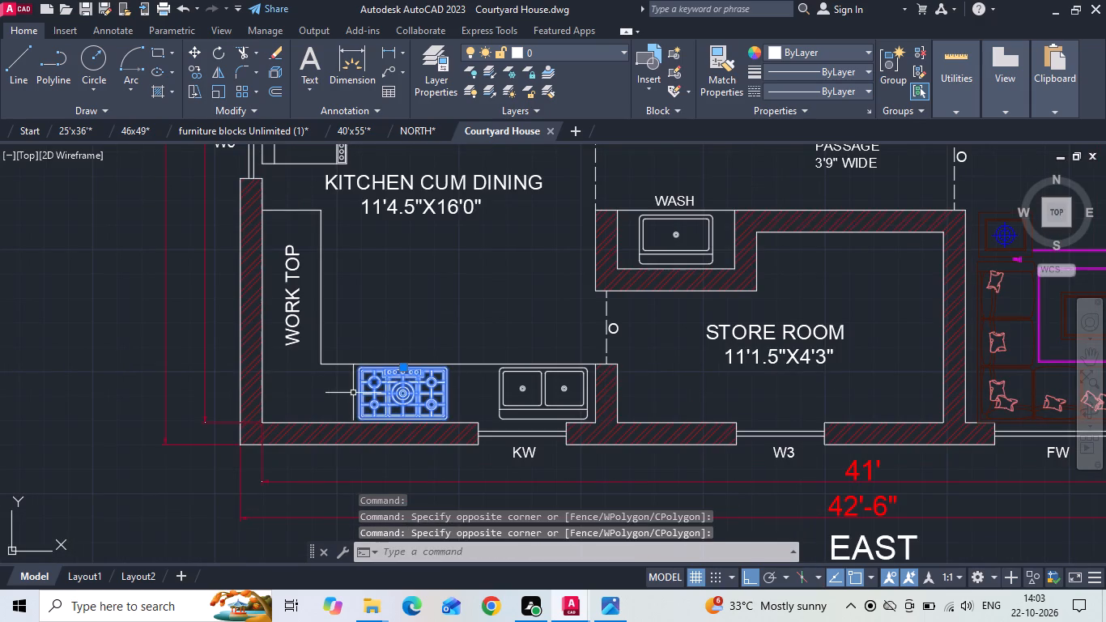
{"action": "left_click", "coordinate": [554, 405]}
{"action": "scroll", "coordinate": [397, 373], "scroll_direction": "down", "scroll_amount": 1}
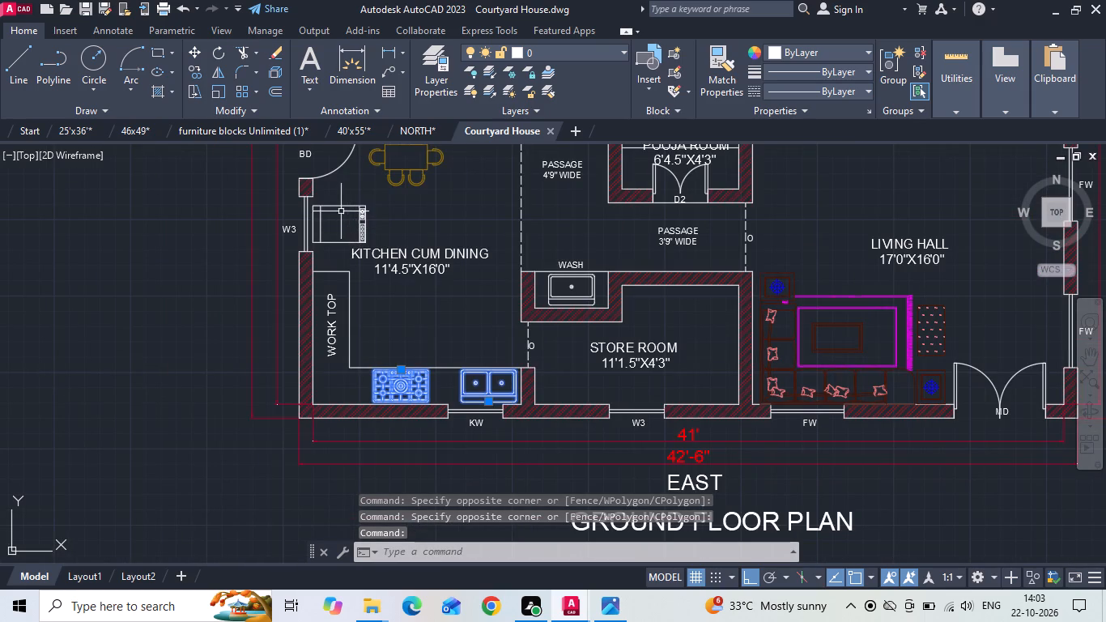
{"action": "left_click", "coordinate": [340, 205]}
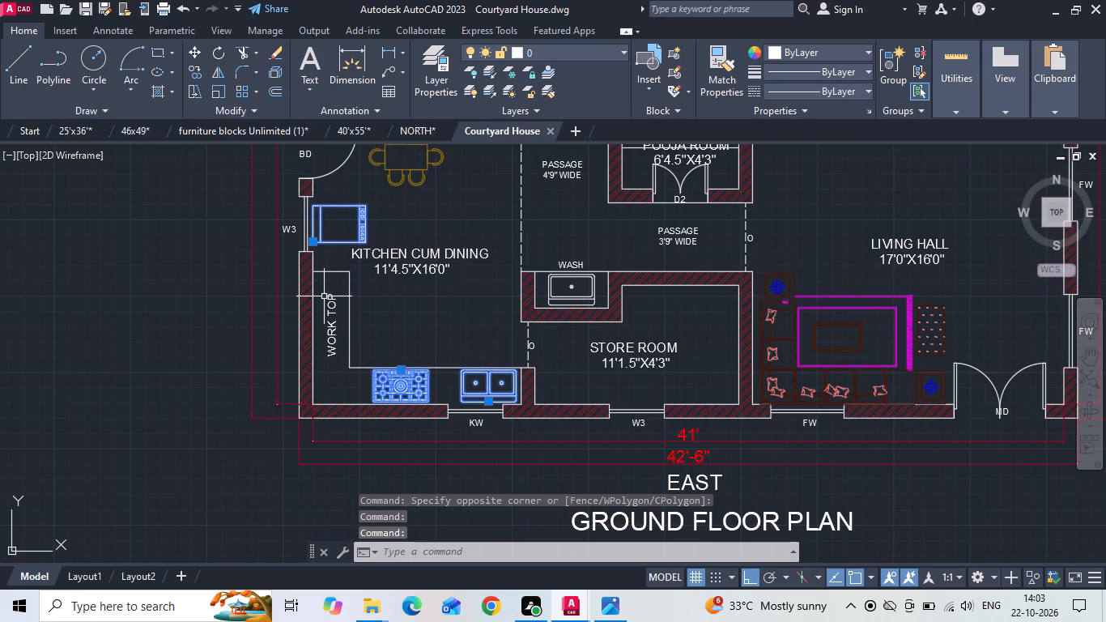
{"action": "scroll", "coordinate": [324, 296], "scroll_direction": "down", "scroll_amount": 1}
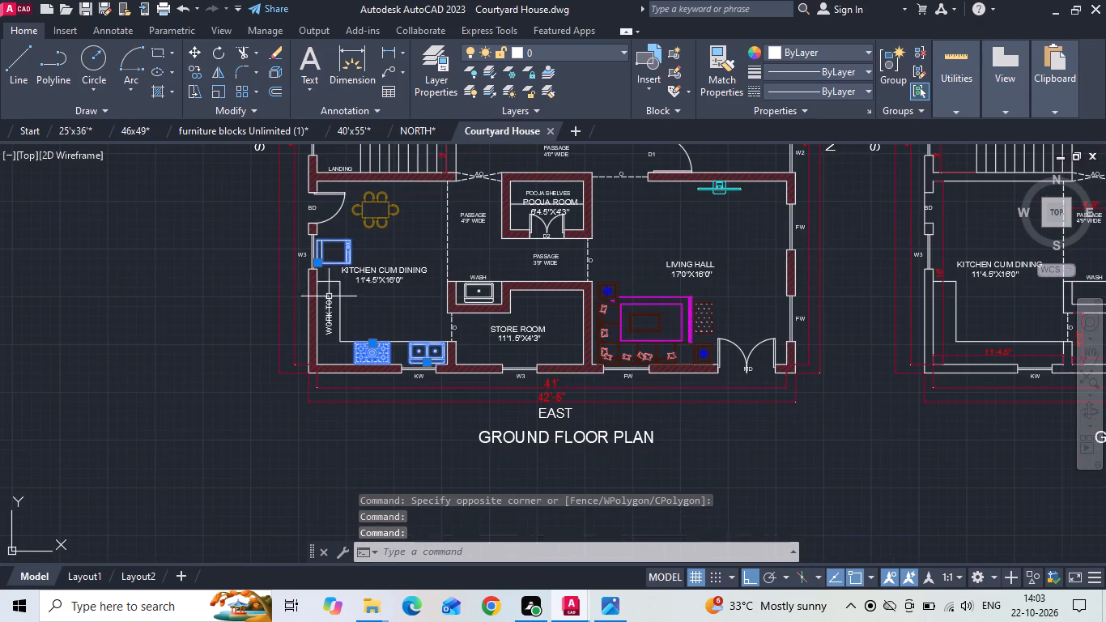
{"action": "left_click", "coordinate": [708, 191]}
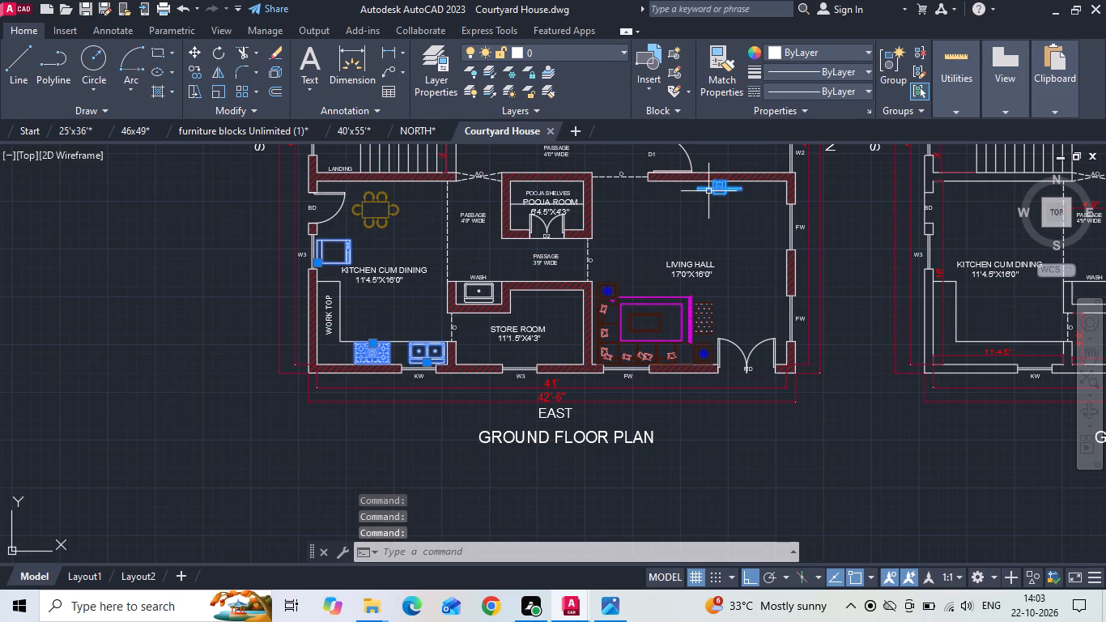
{"action": "key", "text": "ctrl+c"}
Paste the copied fittings into the 25'x36' drawing, with the stove and double sink on the kitchen's lower counter.
{"action": "left_click", "coordinate": [73, 135]}
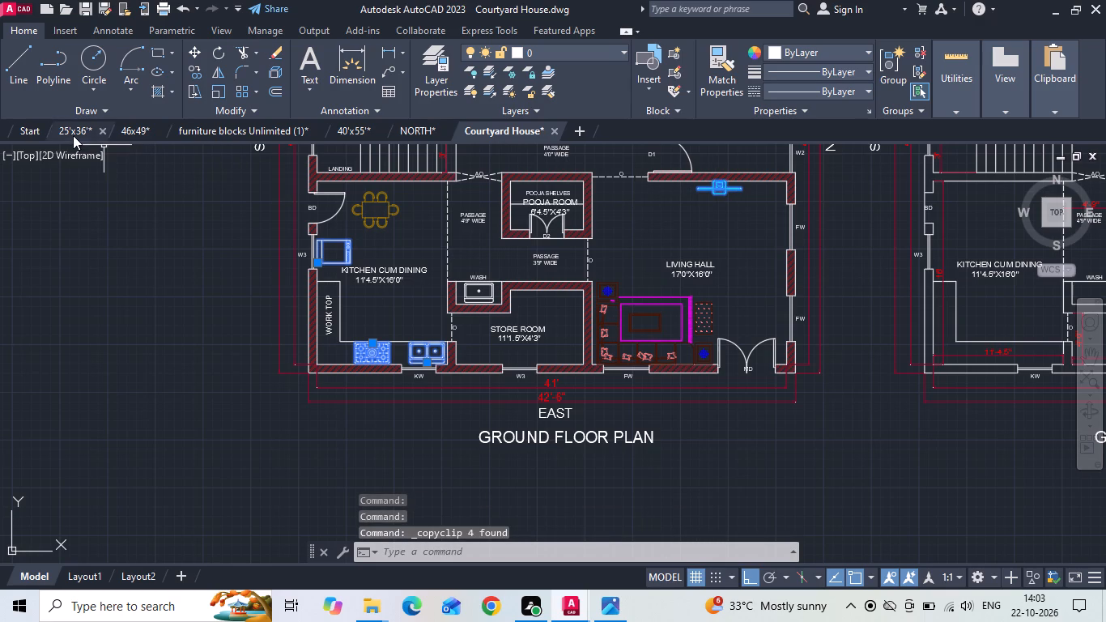
{"action": "key", "text": "ctrl+v"}
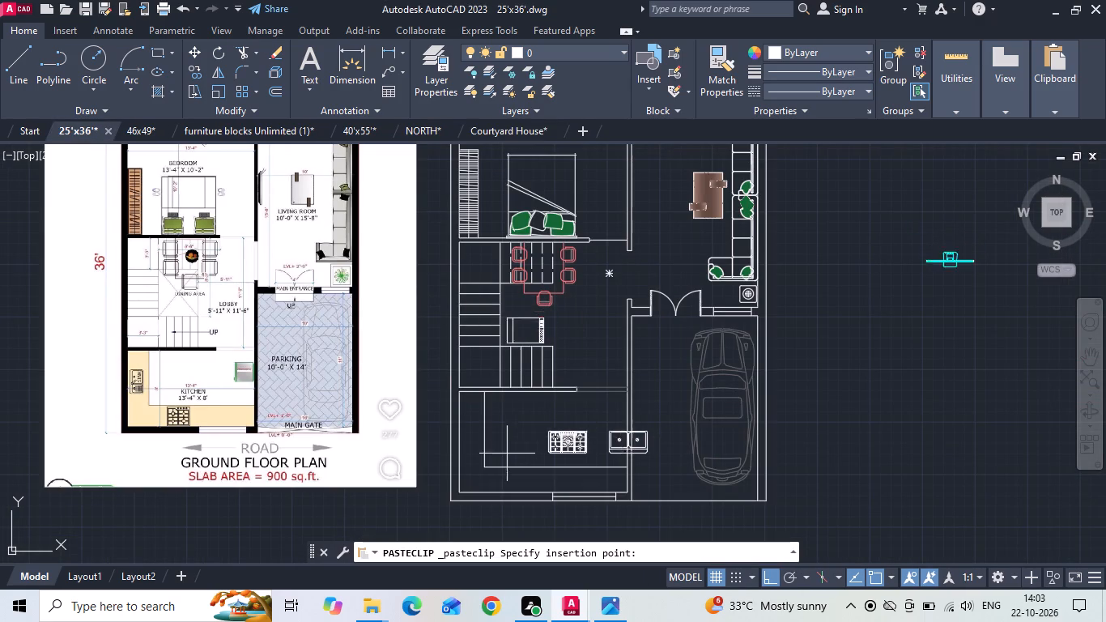
{"action": "left_click", "coordinate": [481, 488]}
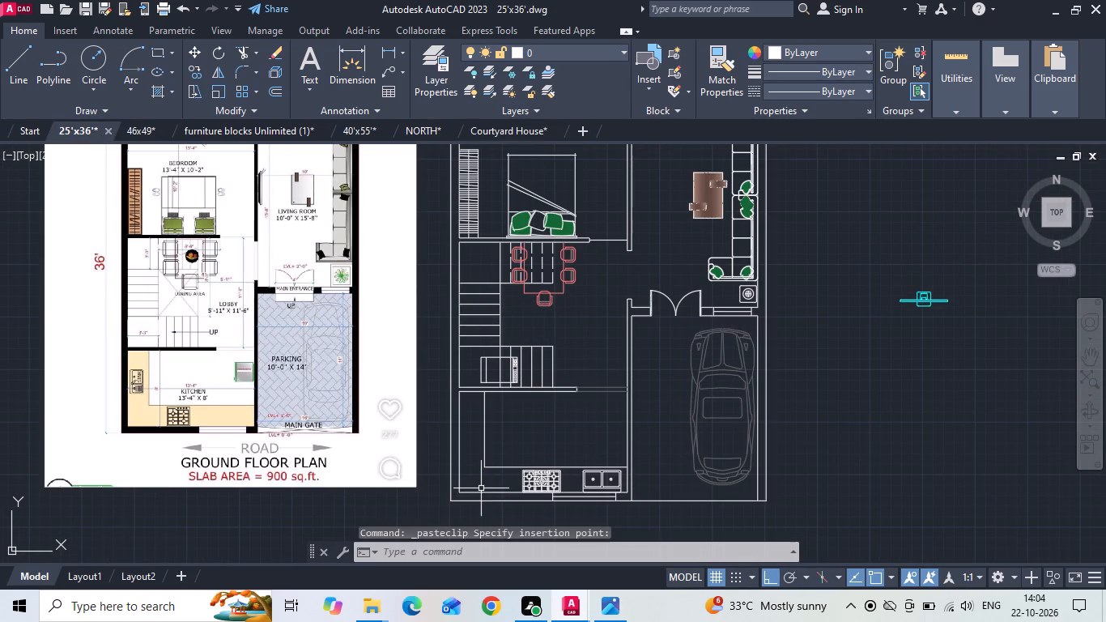
{"action": "key", "text": "Escape"}
Erase the pasted appliance overlapping the staircase.
{"action": "middle_click_drag", "start_coordinate": [500, 474], "coordinate": [500, 445]}
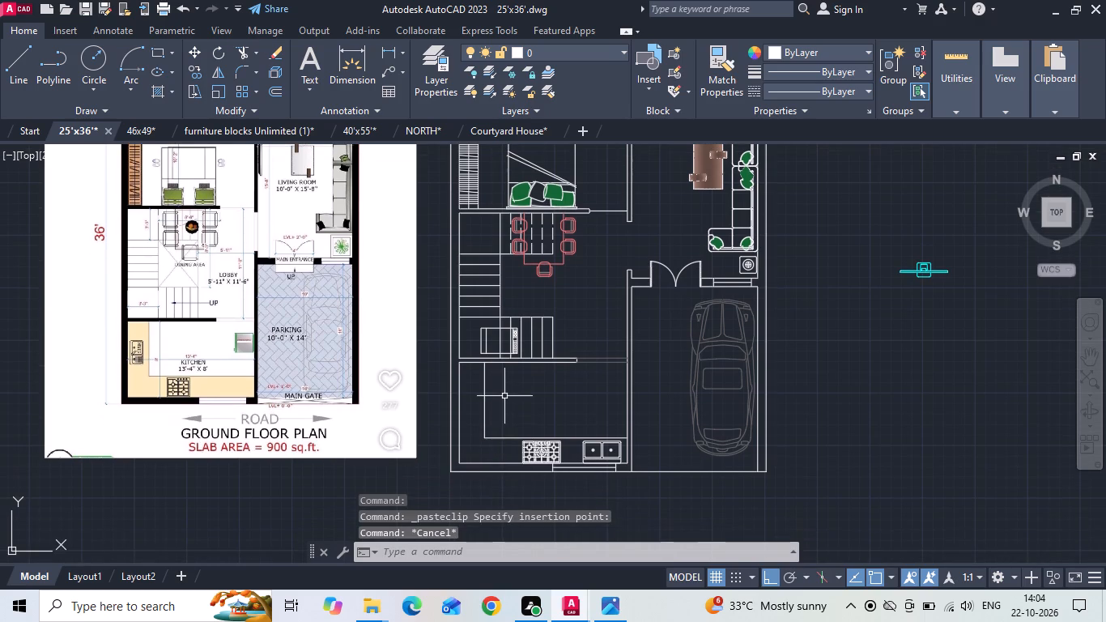
{"action": "scroll", "coordinate": [474, 346], "scroll_direction": "up", "scroll_amount": 2}
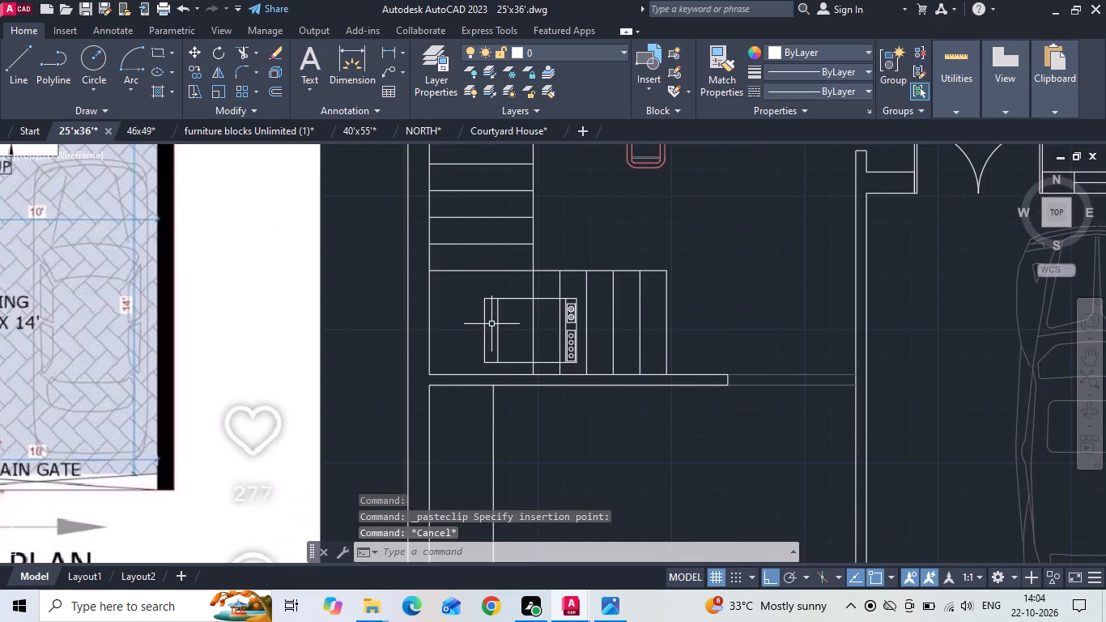
{"action": "left_click", "coordinate": [491, 324]}
{"action": "left_click", "coordinate": [485, 289]}
{"action": "key", "text": "Delete"}
Rotate the kitchen's double sink 270° so that it stands vertically.
{"action": "scroll", "coordinate": [674, 242], "scroll_direction": "down", "scroll_amount": 2}
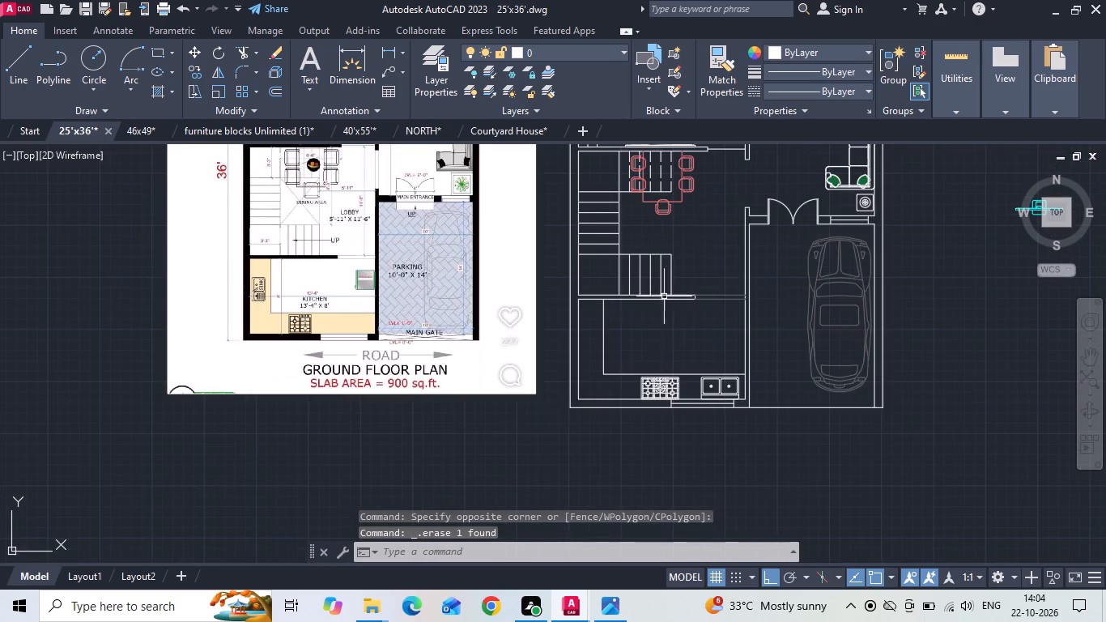
{"action": "scroll", "coordinate": [654, 415], "scroll_direction": "up", "scroll_amount": 2}
{"action": "left_click", "coordinate": [755, 370]}
{"action": "left_click", "coordinate": [747, 362]}
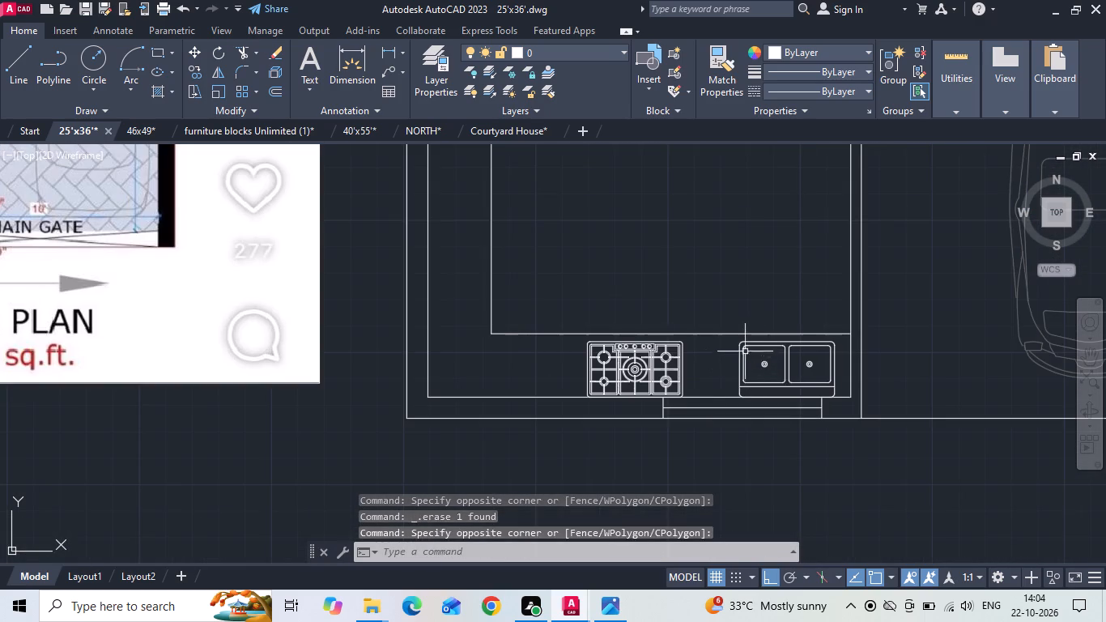
{"action": "left_click", "coordinate": [744, 347]}
{"action": "right_click", "coordinate": [744, 347]}
{"action": "left_click", "coordinate": [779, 343]}
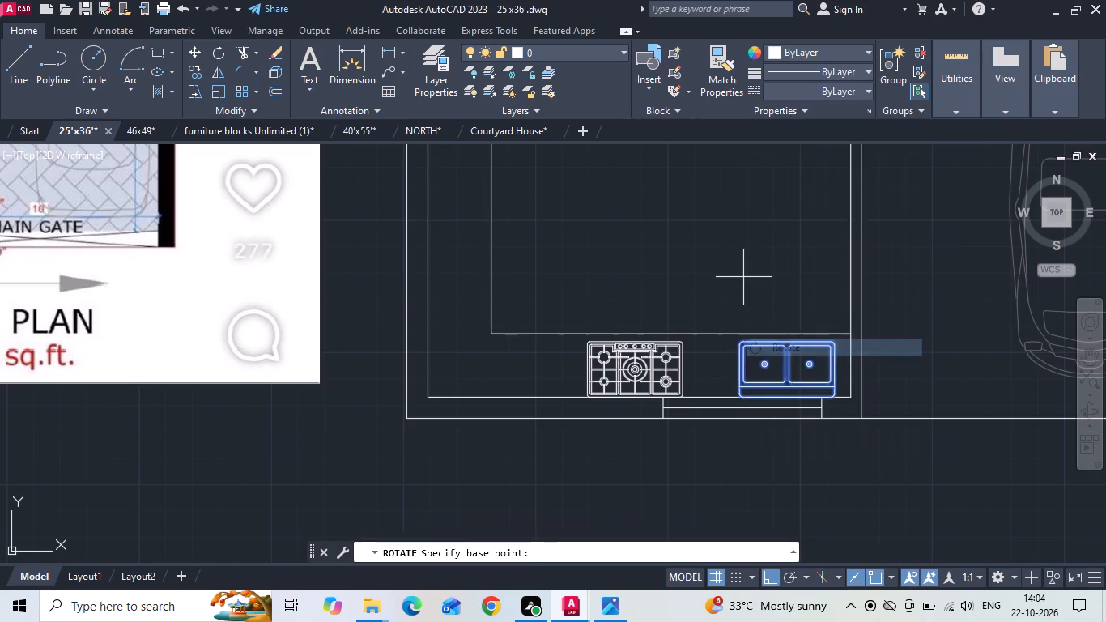
{"action": "left_click", "coordinate": [743, 277]}
{"action": "left_click", "coordinate": [742, 294]}
Move the double sink onto the kitchen's left counter, with its back edge flush against the outer wall.
{"action": "left_click_drag", "start_coordinate": [713, 296], "coordinate": [683, 296]}
{"action": "left_click", "coordinate": [627, 293]}
{"action": "right_click", "coordinate": [625, 291]}
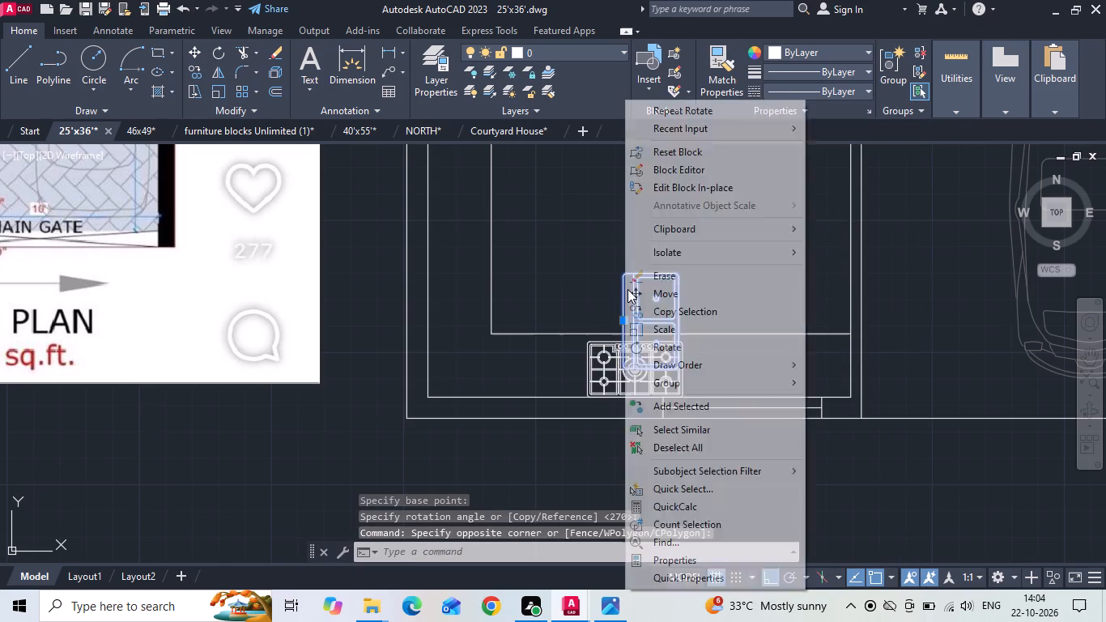
{"action": "left_click", "coordinate": [631, 289]}
{"action": "left_click", "coordinate": [619, 329]}
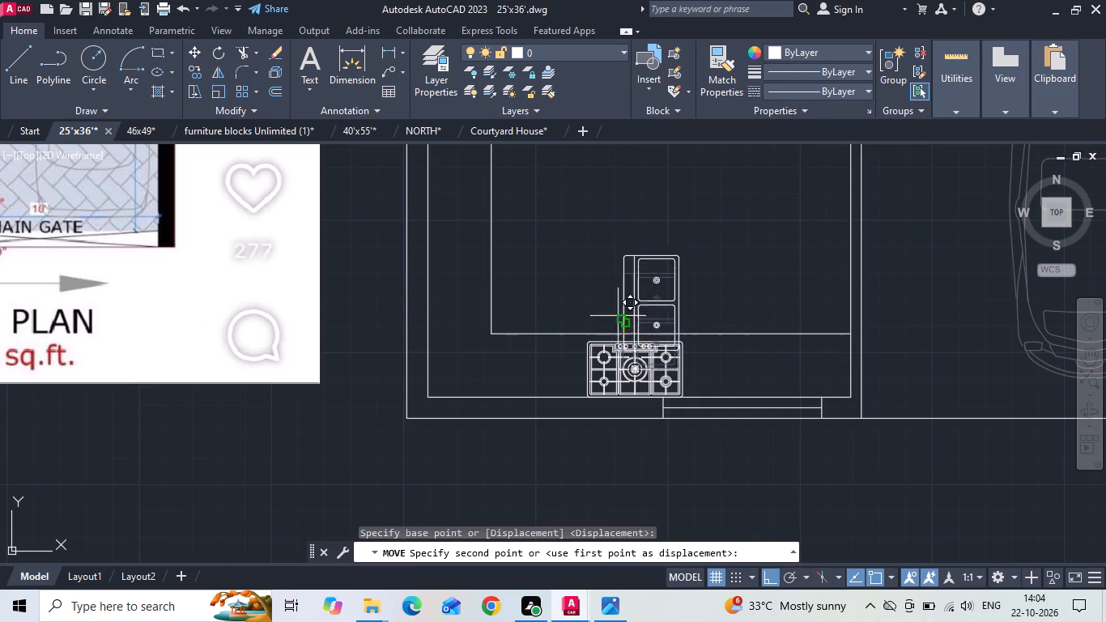
{"action": "left_click", "coordinate": [486, 206]}
{"action": "scroll", "coordinate": [602, 258], "scroll_direction": "down", "scroll_amount": 2}
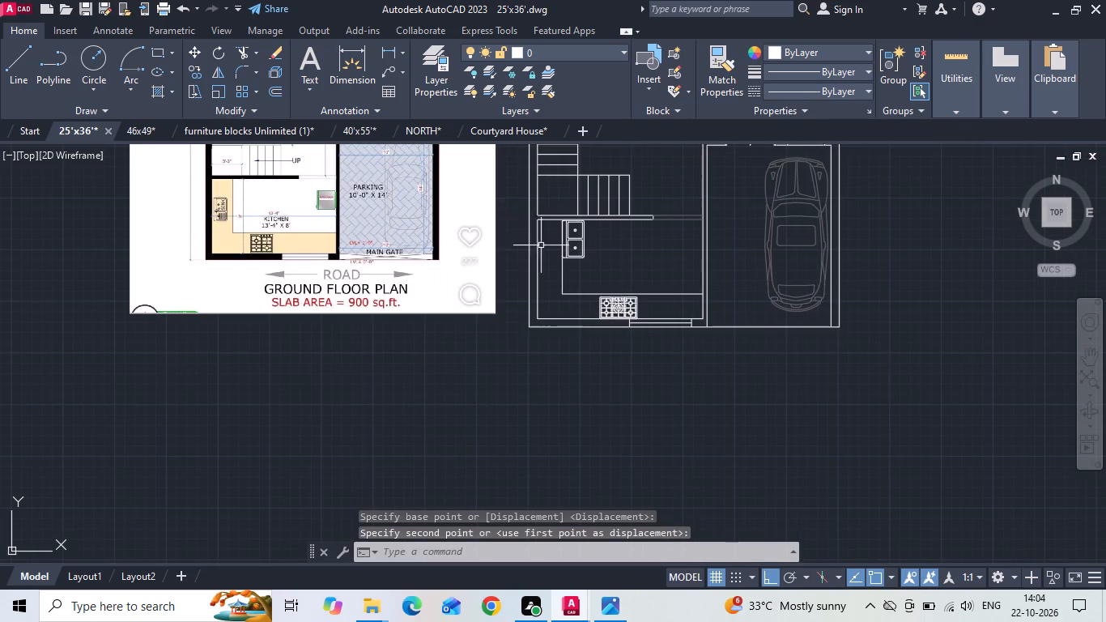
{"action": "scroll", "coordinate": [543, 246], "scroll_direction": "up", "scroll_amount": 1}
{"action": "left_click", "coordinate": [605, 264]}
{"action": "right_click", "coordinate": [605, 264]}
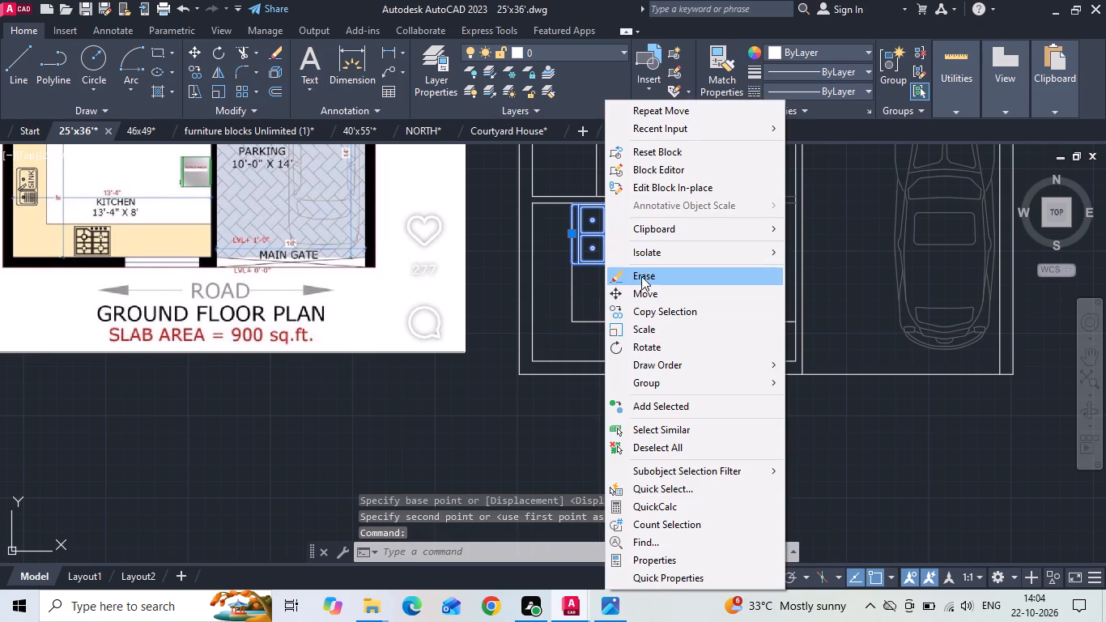
{"action": "left_click", "coordinate": [643, 292]}
{"action": "scroll", "coordinate": [577, 237], "scroll_direction": "up", "scroll_amount": 2}
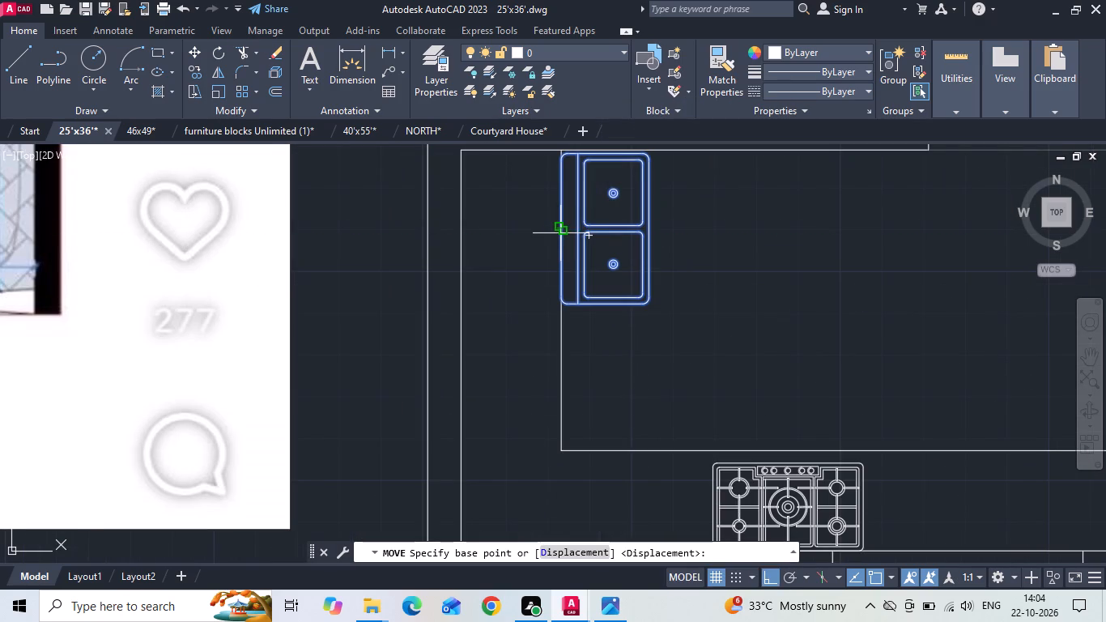
{"action": "left_click", "coordinate": [560, 234]}
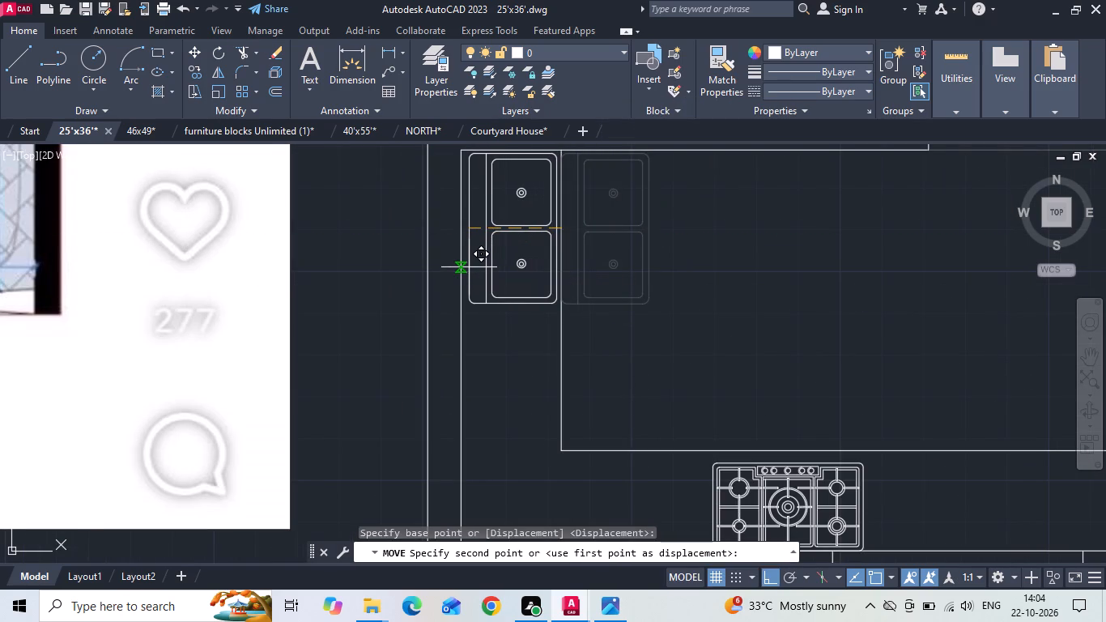
{"action": "scroll", "coordinate": [469, 267], "scroll_direction": "up", "scroll_amount": 1}
{"action": "left_click", "coordinate": [462, 266]}
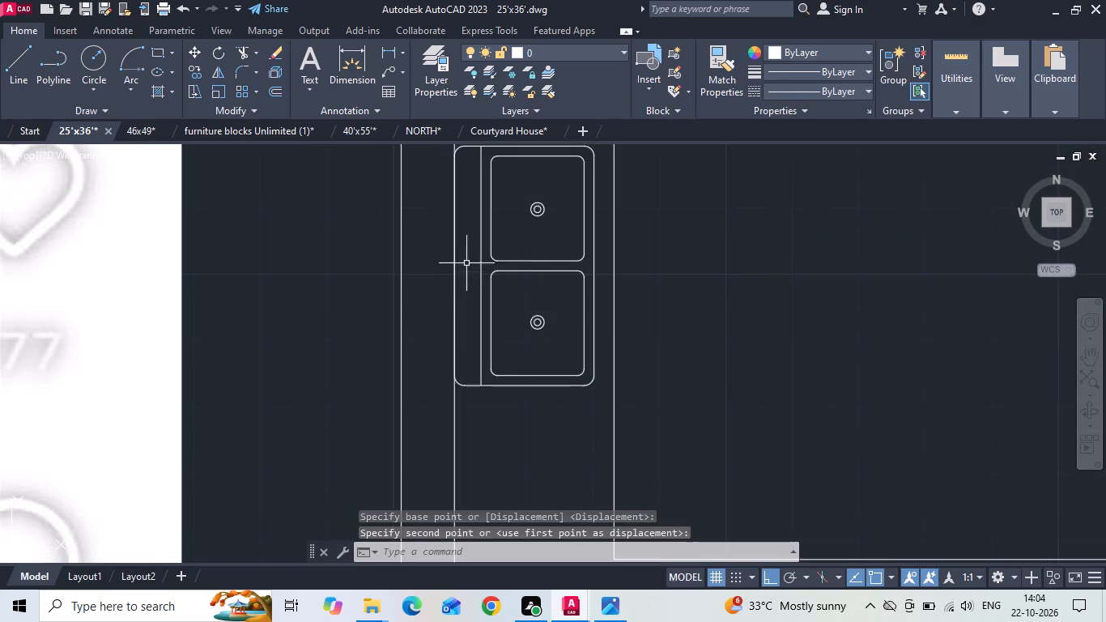
Move the double sink straight down along the left counter, away from the staircase-side wall.
{"action": "left_click", "coordinate": [508, 284]}
{"action": "left_click", "coordinate": [508, 252]}
{"action": "scroll", "coordinate": [508, 279], "scroll_direction": "down", "scroll_amount": 3}
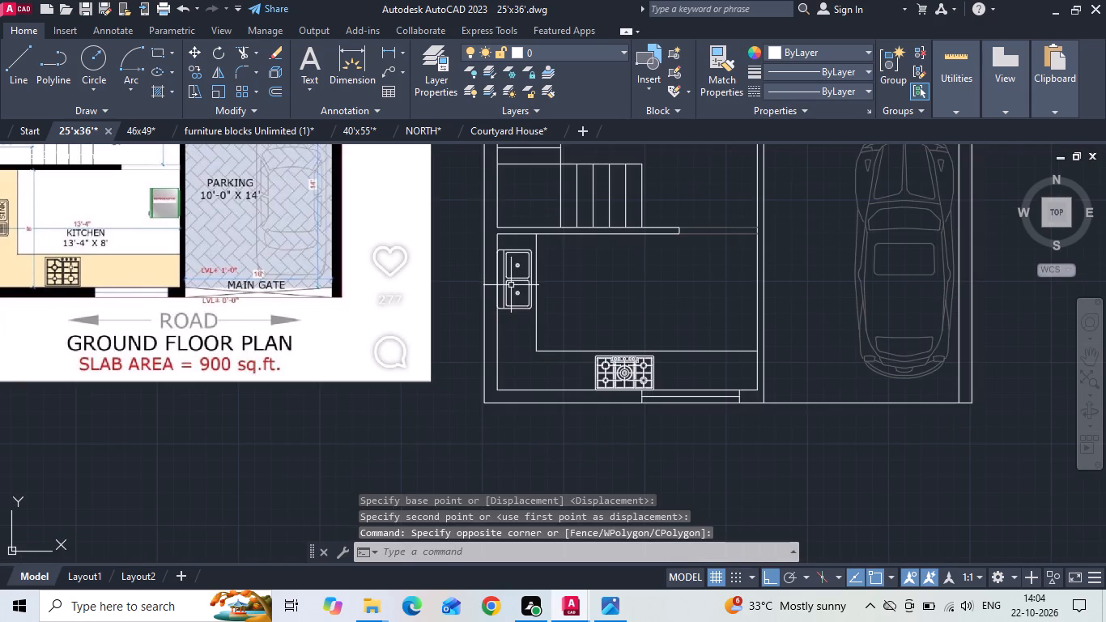
{"action": "left_click", "coordinate": [511, 285]}
{"action": "left_click", "coordinate": [509, 269]}
{"action": "right_click", "coordinate": [509, 268]}
{"action": "left_click", "coordinate": [533, 291]}
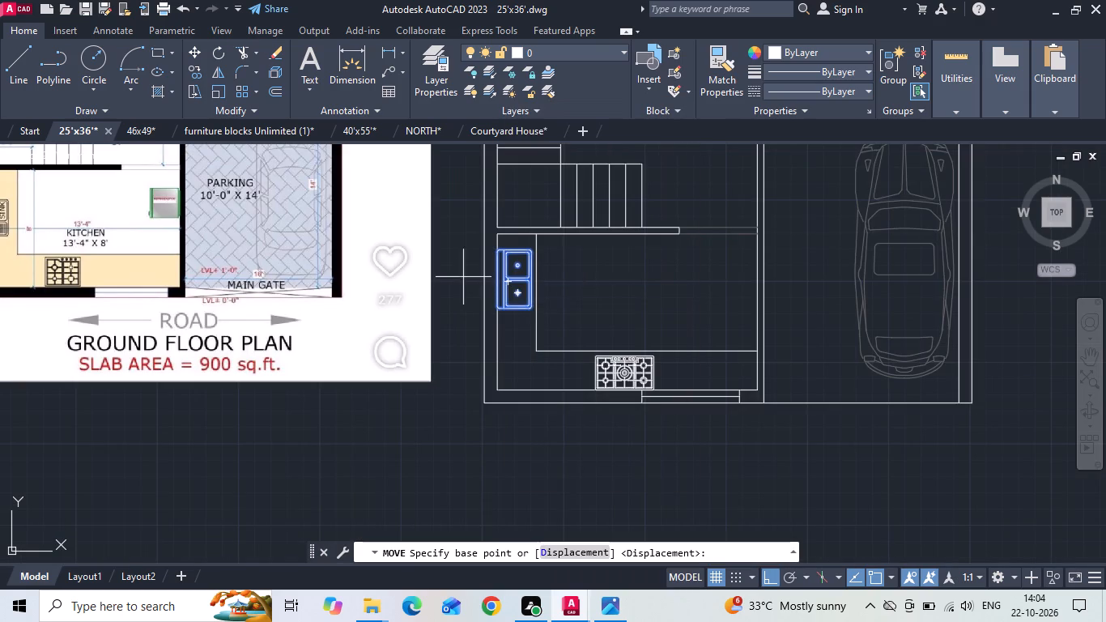
{"action": "scroll", "coordinate": [517, 252], "scroll_direction": "up", "scroll_amount": 2}
{"action": "left_click", "coordinate": [701, 334]}
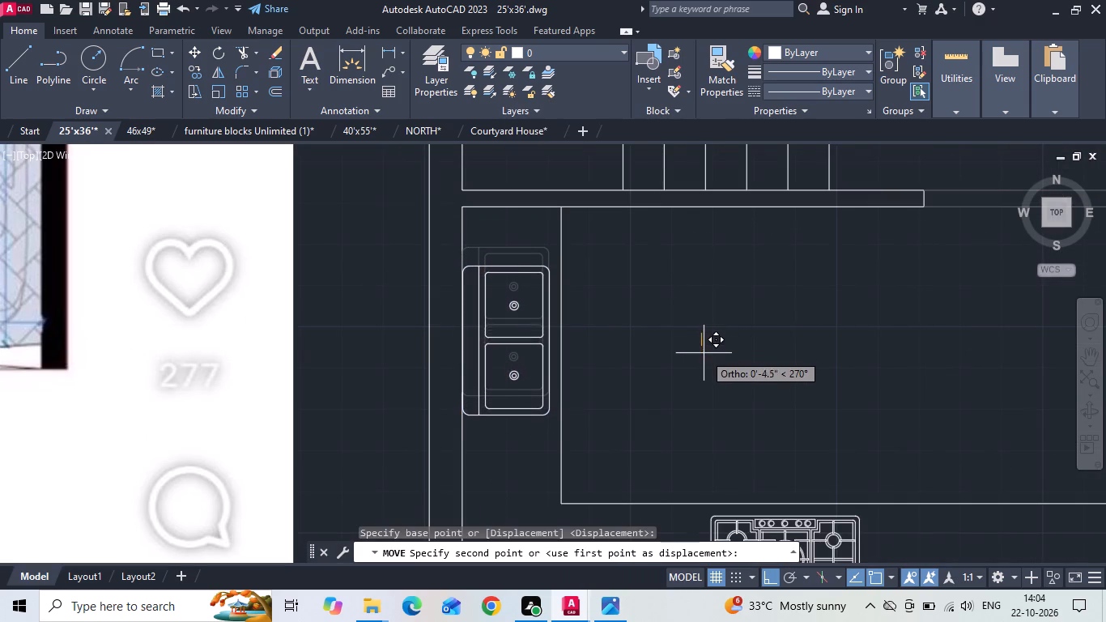
{"action": "left_click", "coordinate": [703, 367]}
Move the double sink horizontally about 0.8" off the outer wall, keeping it within the left counter.
{"action": "left_click", "coordinate": [544, 354]}
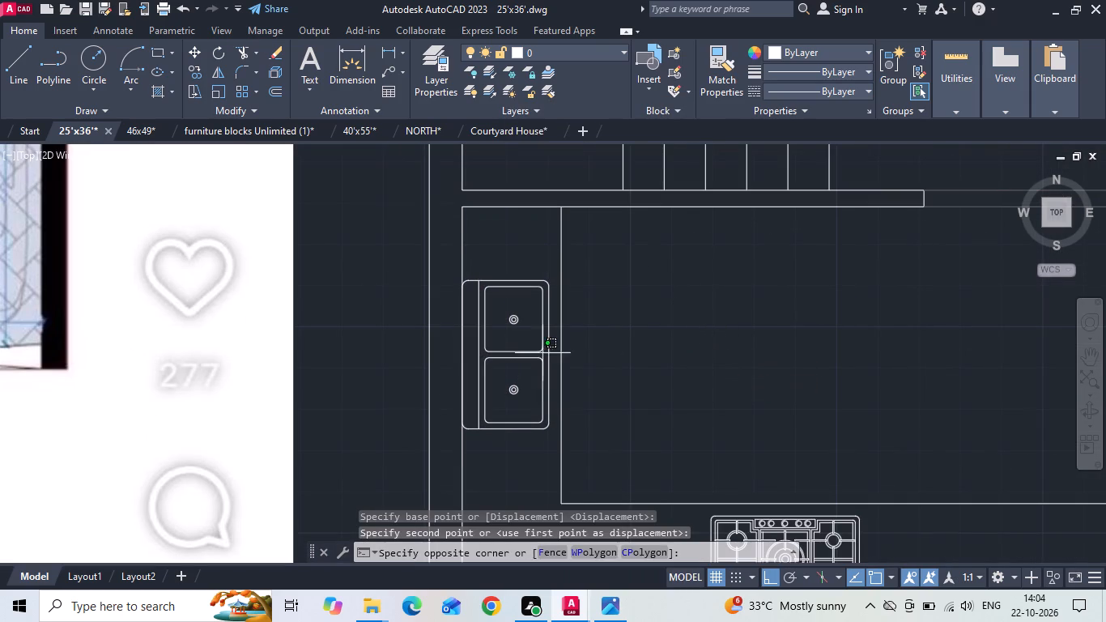
{"action": "left_click", "coordinate": [505, 355]}
{"action": "left_click", "coordinate": [501, 347]}
{"action": "left_click", "coordinate": [494, 368]}
{"action": "right_click", "coordinate": [491, 368]}
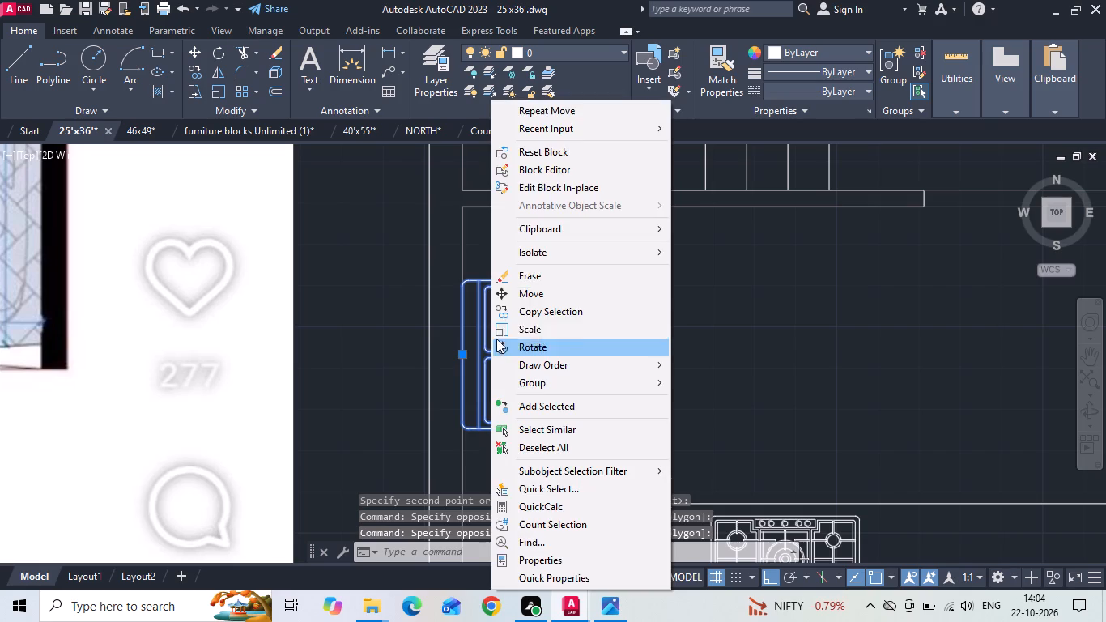
{"action": "left_click", "coordinate": [521, 299]}
{"action": "scroll", "coordinate": [513, 351], "scroll_direction": "up", "scroll_amount": 3}
{"action": "left_click", "coordinate": [500, 392]}
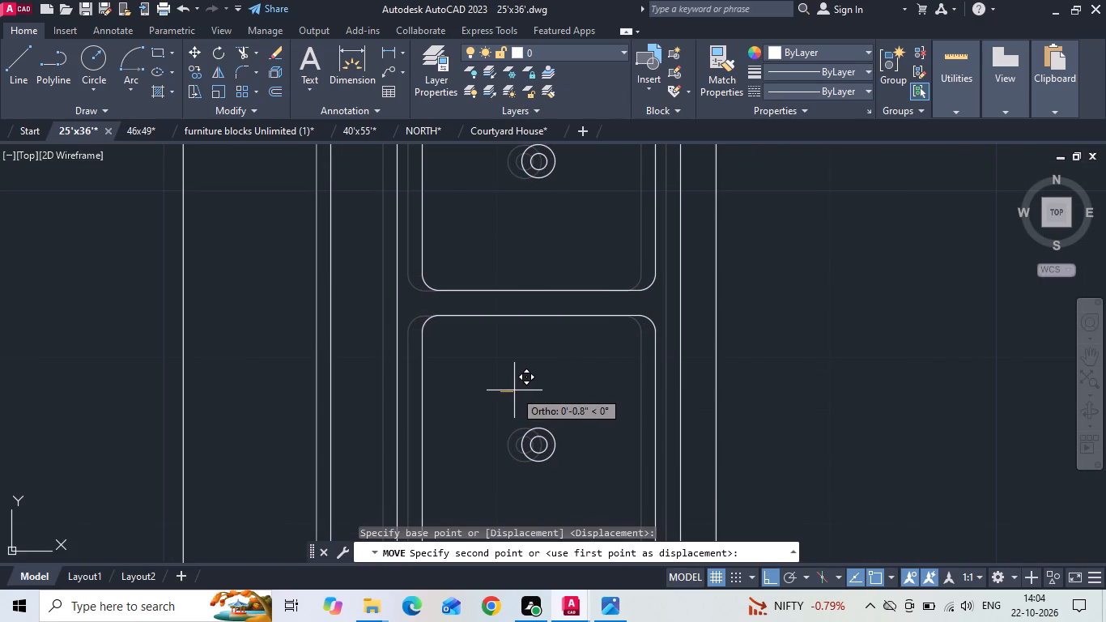
{"action": "left_click", "coordinate": [515, 390]}
Move the stove up about 1.3" off the kitchen's bottom wall, keeping it within the lower counter.
{"action": "scroll", "coordinate": [548, 255], "scroll_direction": "down", "scroll_amount": 4}
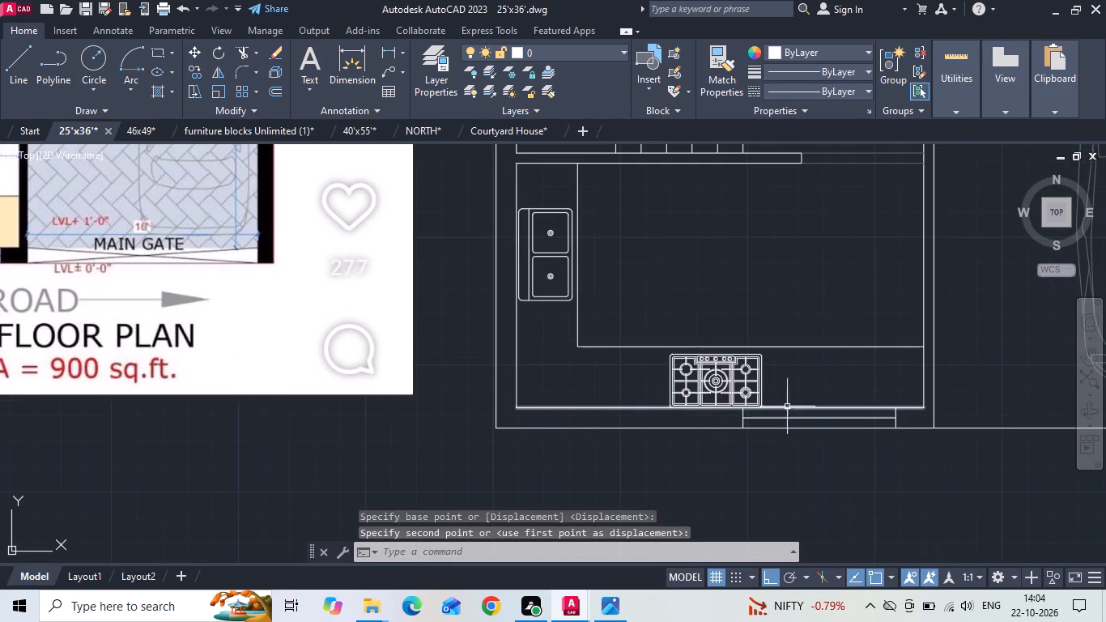
{"action": "left_click_drag", "start_coordinate": [781, 402], "coordinate": [764, 388]}
{"action": "left_click", "coordinate": [692, 359]}
{"action": "right_click", "coordinate": [692, 359]}
{"action": "left_click", "coordinate": [723, 300]}
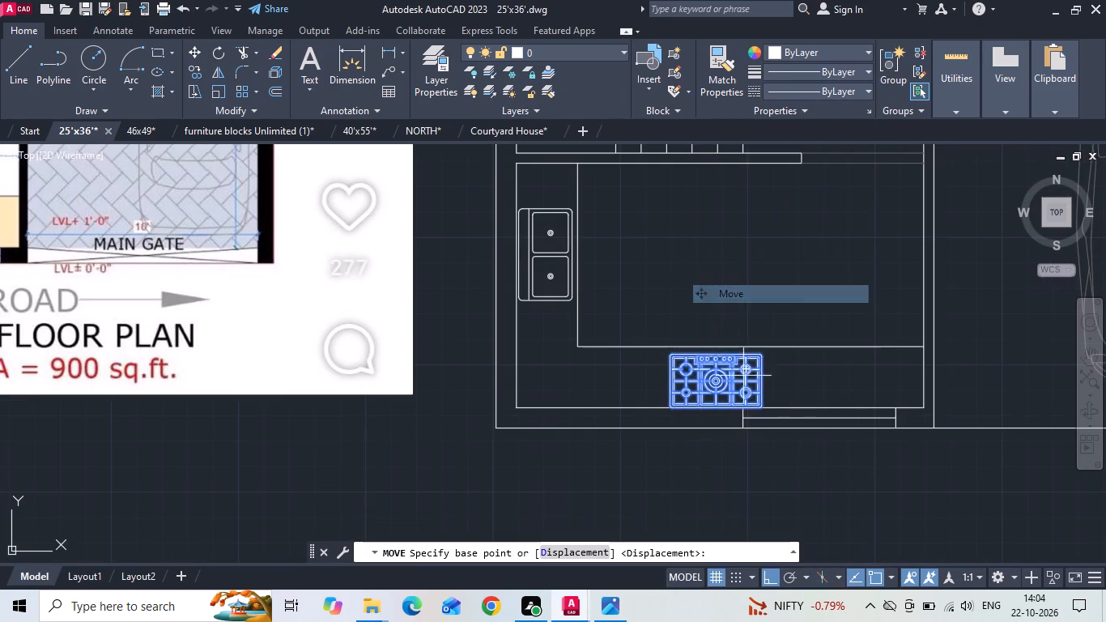
{"action": "scroll", "coordinate": [780, 387], "scroll_direction": "up", "scroll_amount": 2}
{"action": "left_click", "coordinate": [894, 377]}
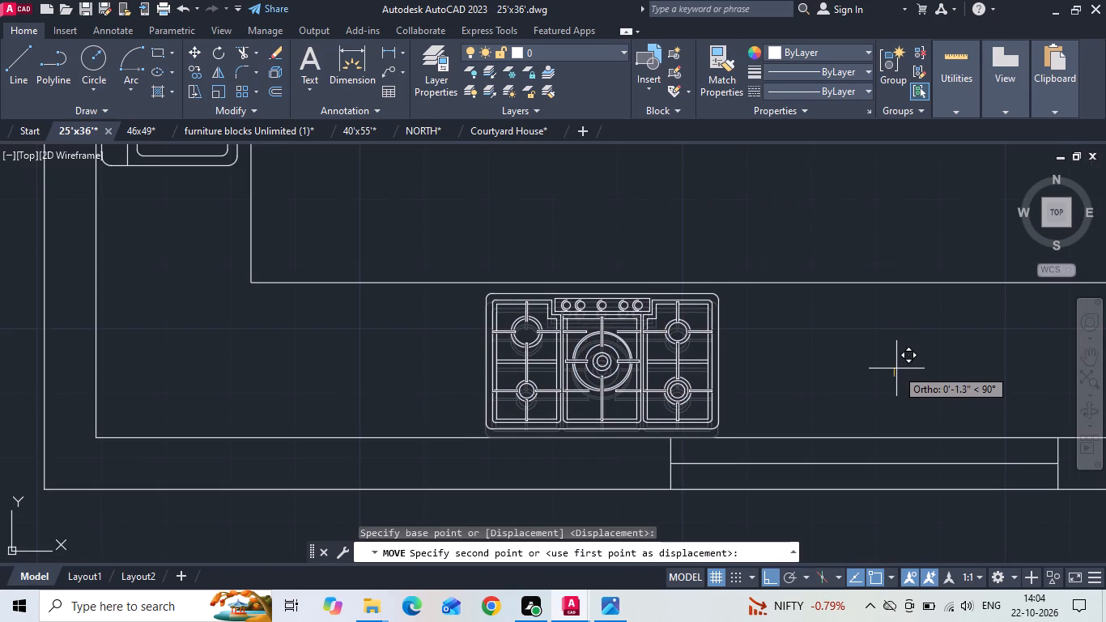
{"action": "left_click", "coordinate": [896, 369]}
Move the stove horizontally along the lower counter towards the sink side, clear of the window.
{"action": "scroll", "coordinate": [738, 360], "scroll_direction": "down", "scroll_amount": 3}
{"action": "scroll", "coordinate": [738, 360], "scroll_direction": "up", "scroll_amount": 2}
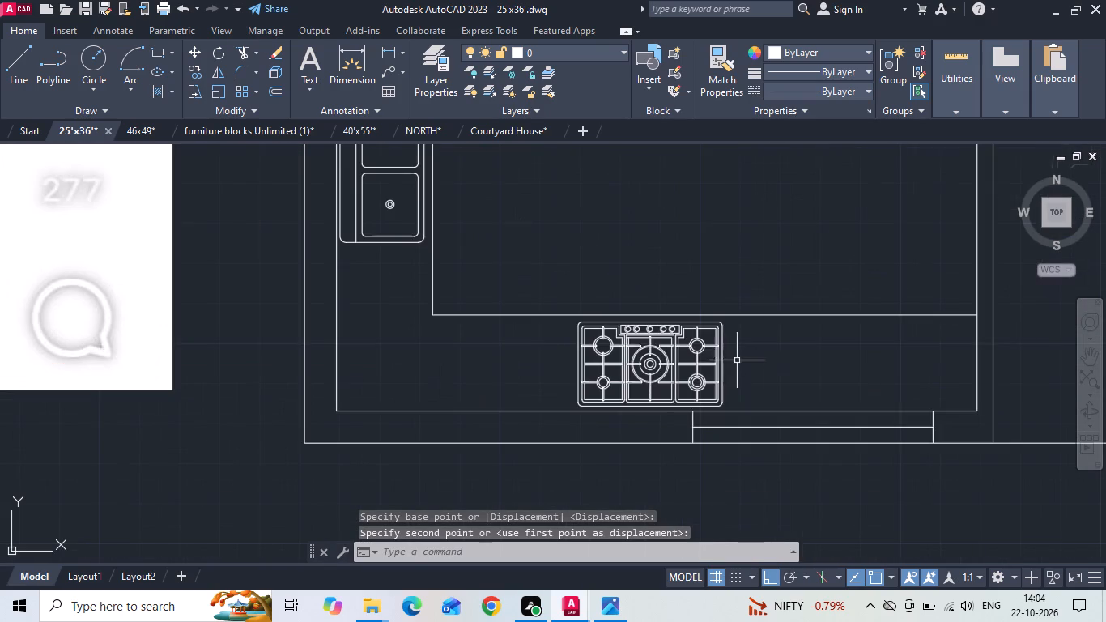
{"action": "left_click_drag", "start_coordinate": [750, 365], "coordinate": [640, 368]}
{"action": "left_click", "coordinate": [576, 368]}
{"action": "right_click", "coordinate": [575, 367]}
{"action": "left_click", "coordinate": [640, 296]}
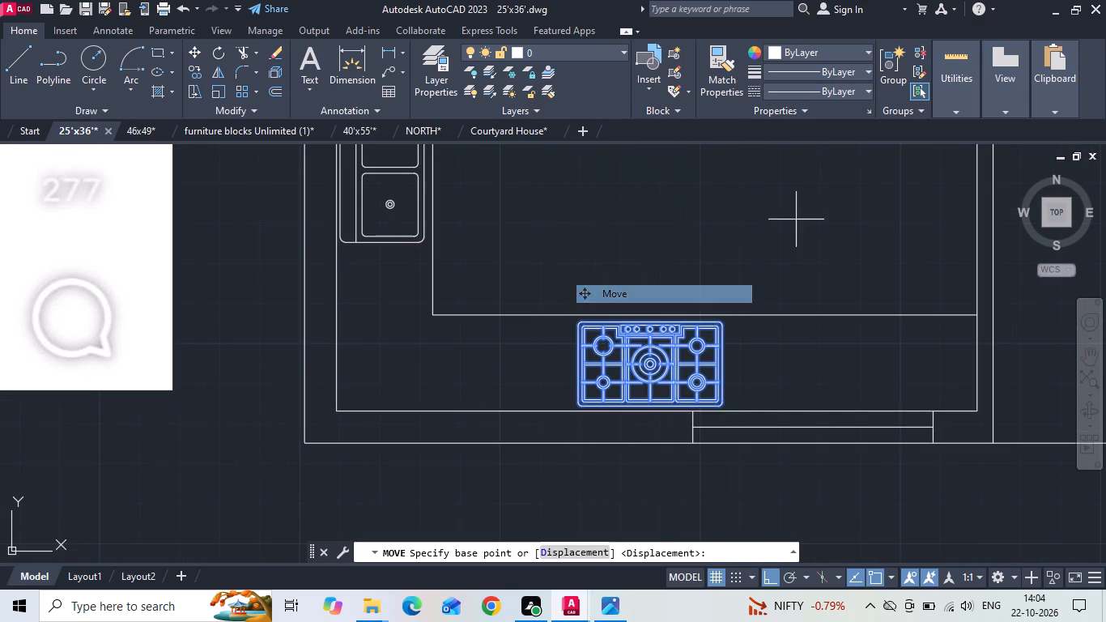
{"action": "left_click", "coordinate": [863, 194]}
{"action": "left_click", "coordinate": [793, 188]}
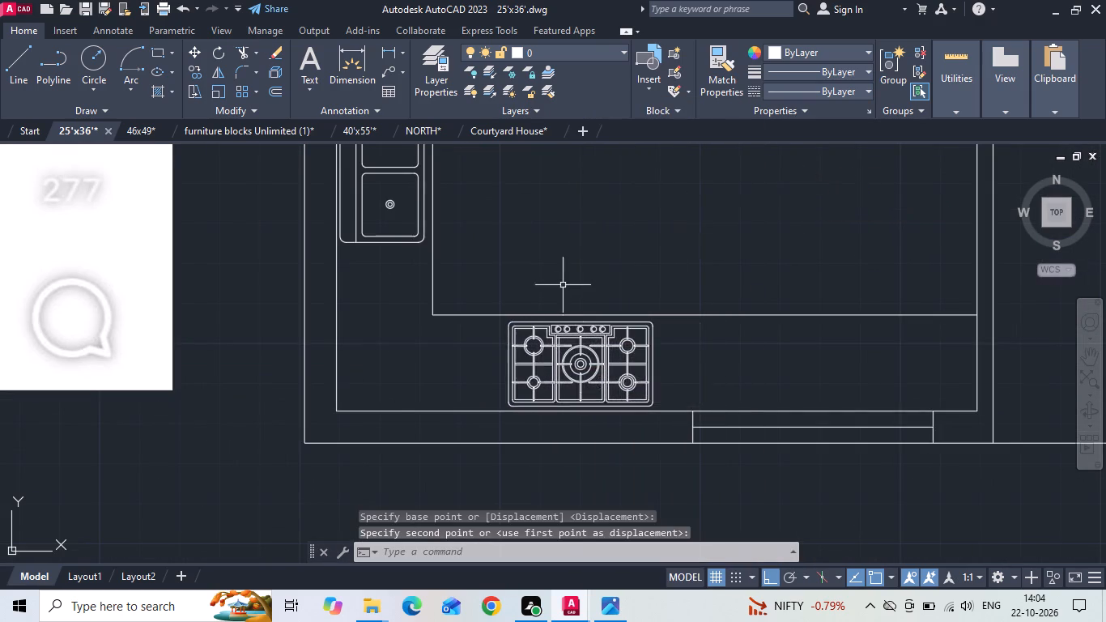
Insert the 36 in refrigerator plan block from DesignCenter's Kitchens.dwg into the empty area beside the plan.
{"action": "scroll", "coordinate": [560, 290], "scroll_direction": "down", "scroll_amount": 3}
{"action": "type", "text": "dc"}
{"action": "key", "text": "space"}
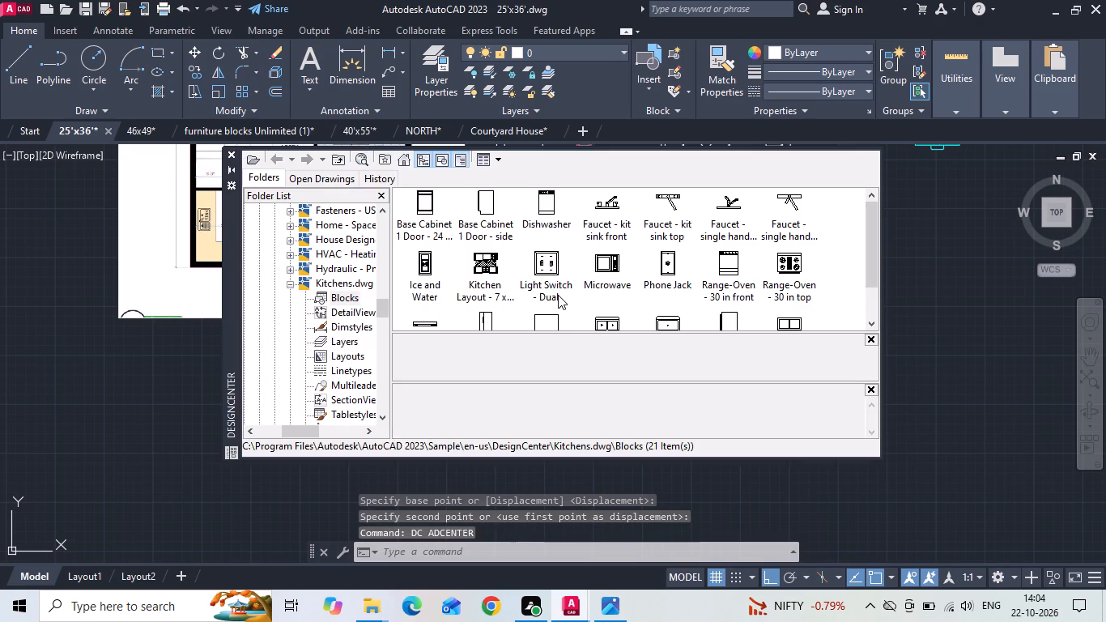
{"action": "scroll", "coordinate": [569, 286], "scroll_direction": "down", "scroll_amount": 2}
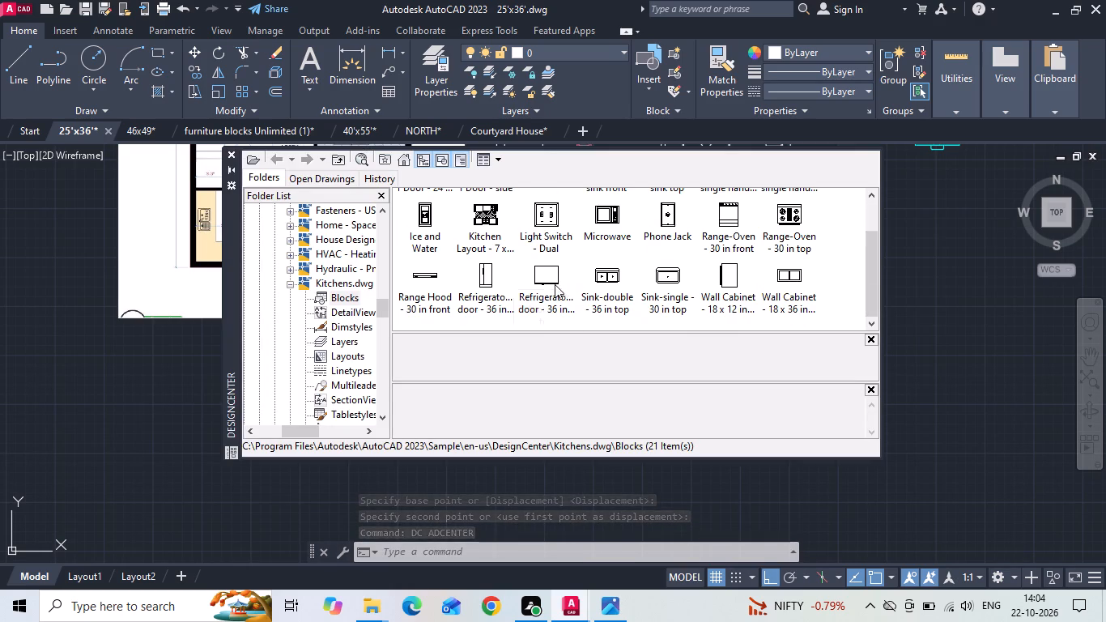
{"action": "left_click_drag", "start_coordinate": [552, 282], "coordinate": [925, 288]}
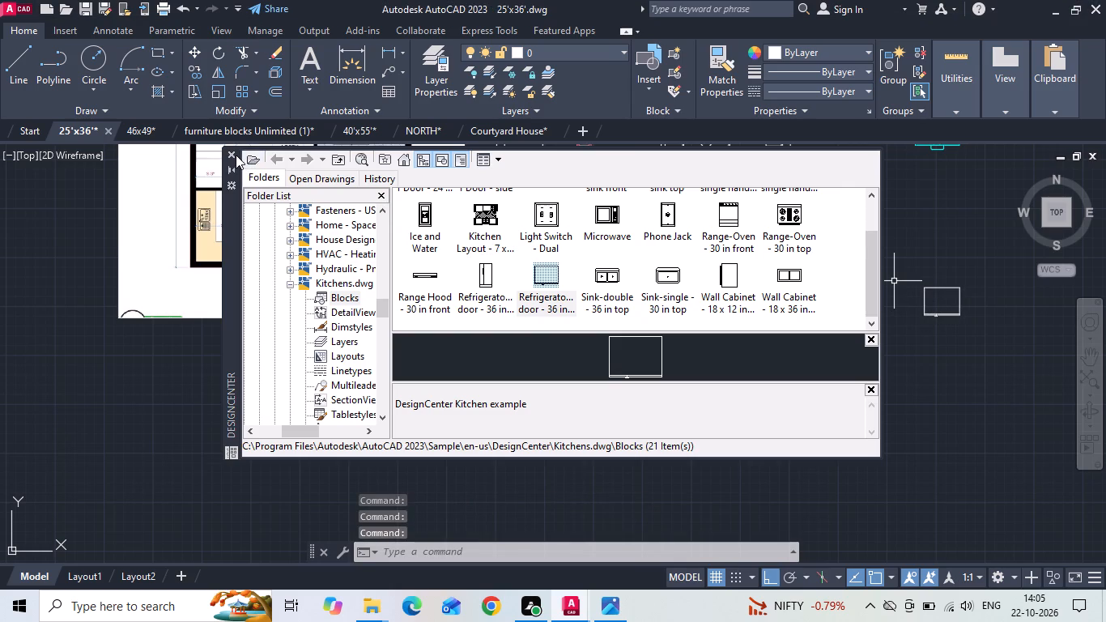
{"action": "left_click", "coordinate": [235, 155]}
Rotate the refrigerator 270° so that its door faces the sink side of the kitchen.
{"action": "left_click", "coordinate": [943, 292]}
{"action": "left_click", "coordinate": [938, 273]}
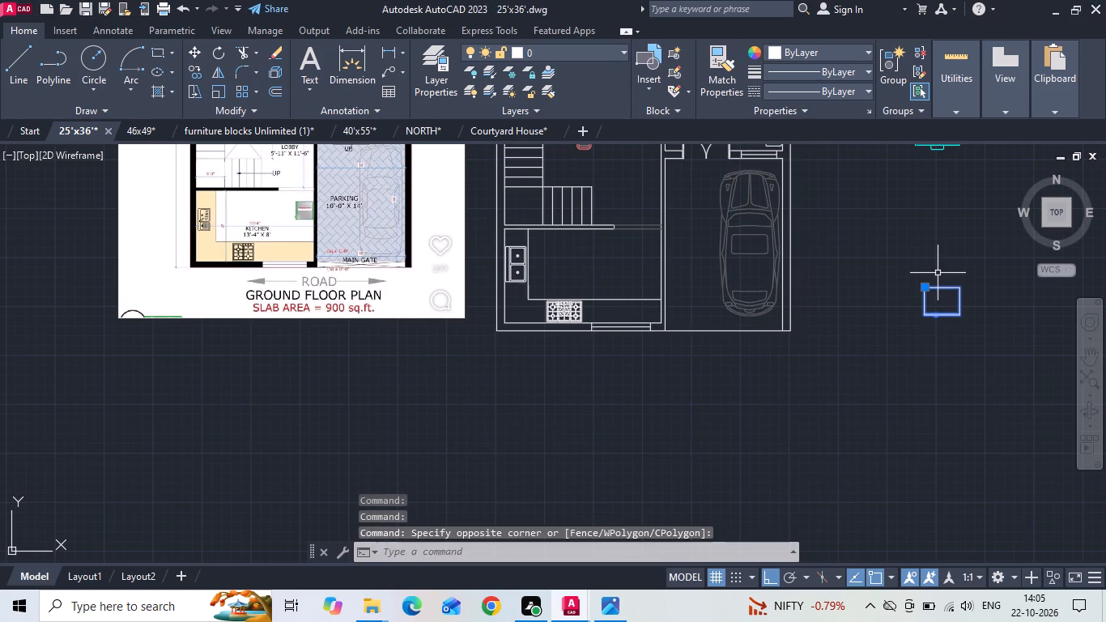
{"action": "right_click", "coordinate": [938, 273]}
{"action": "left_click", "coordinate": [954, 343]}
{"action": "left_click", "coordinate": [936, 338]}
{"action": "left_click", "coordinate": [925, 361]}
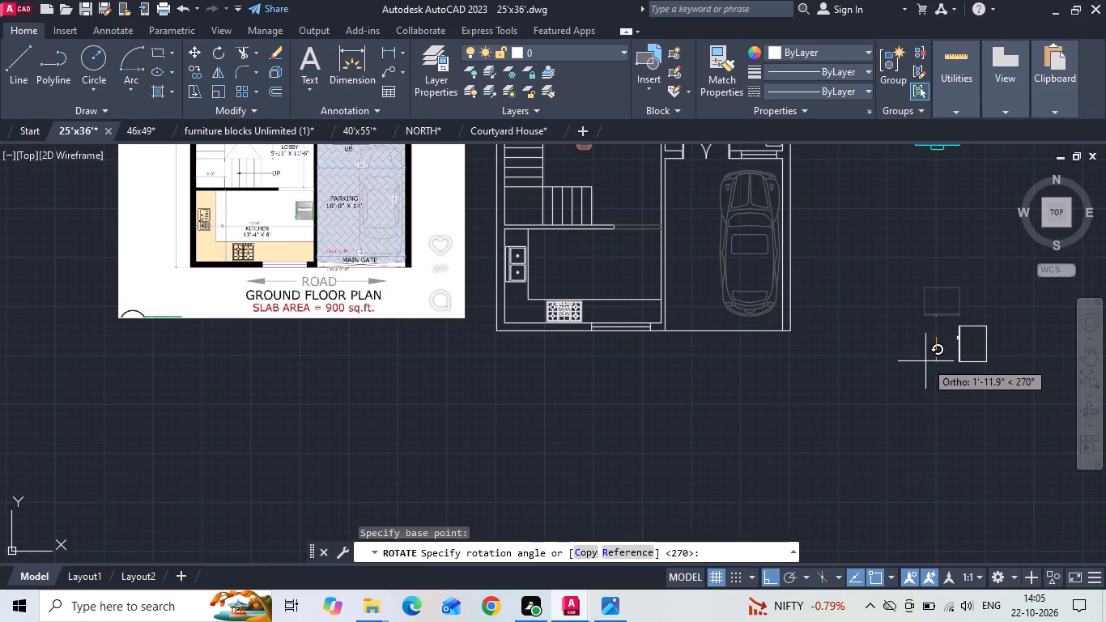
Move the refrigerator into the kitchen, with its back against the parking-side wall.
{"action": "left_click", "coordinate": [976, 343]}
{"action": "left_click", "coordinate": [926, 297]}
{"action": "right_click", "coordinate": [925, 294]}
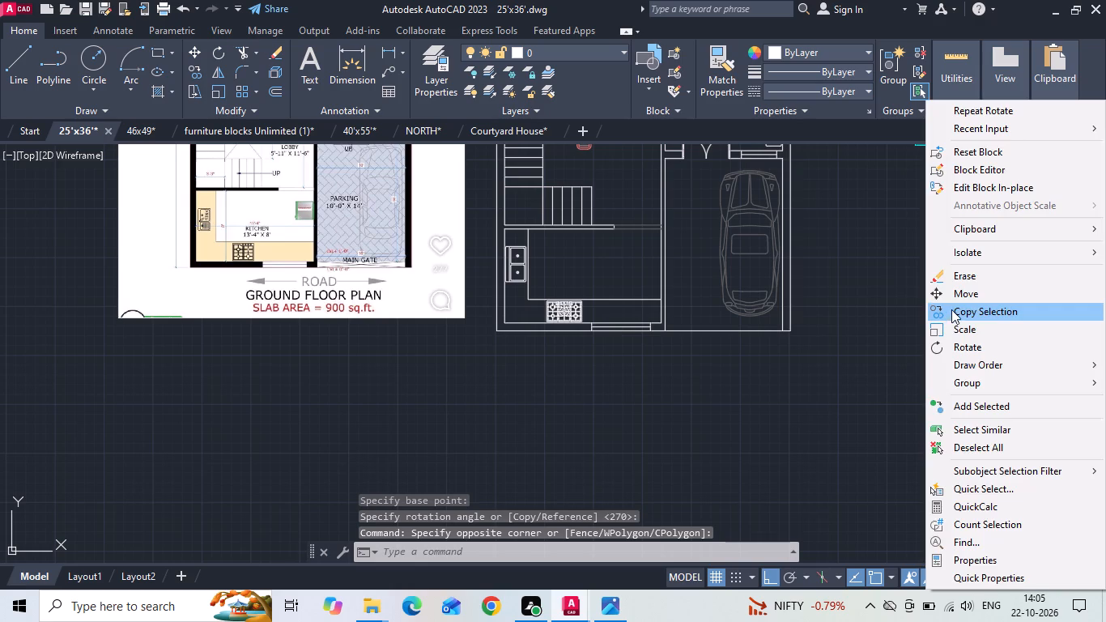
{"action": "left_click", "coordinate": [953, 301]}
{"action": "left_click", "coordinate": [959, 345]}
{"action": "scroll", "coordinate": [609, 267], "scroll_direction": "up", "scroll_amount": 2}
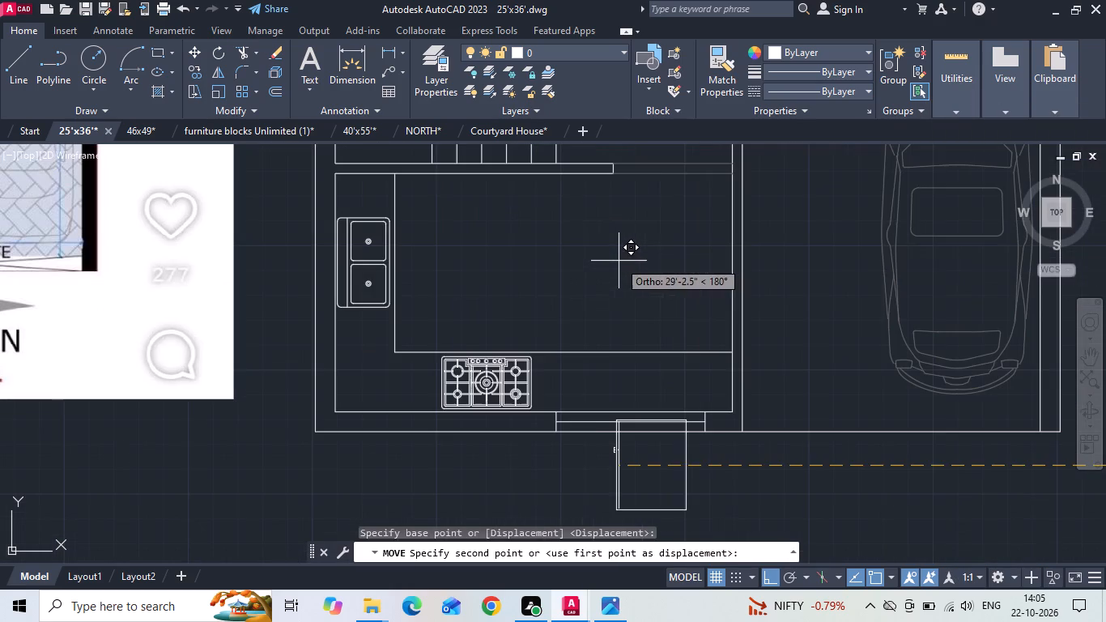
{"action": "left_click", "coordinate": [619, 261]}
{"action": "left_click", "coordinate": [694, 475]}
{"action": "left_click", "coordinate": [682, 468]}
{"action": "right_click", "coordinate": [682, 468]}
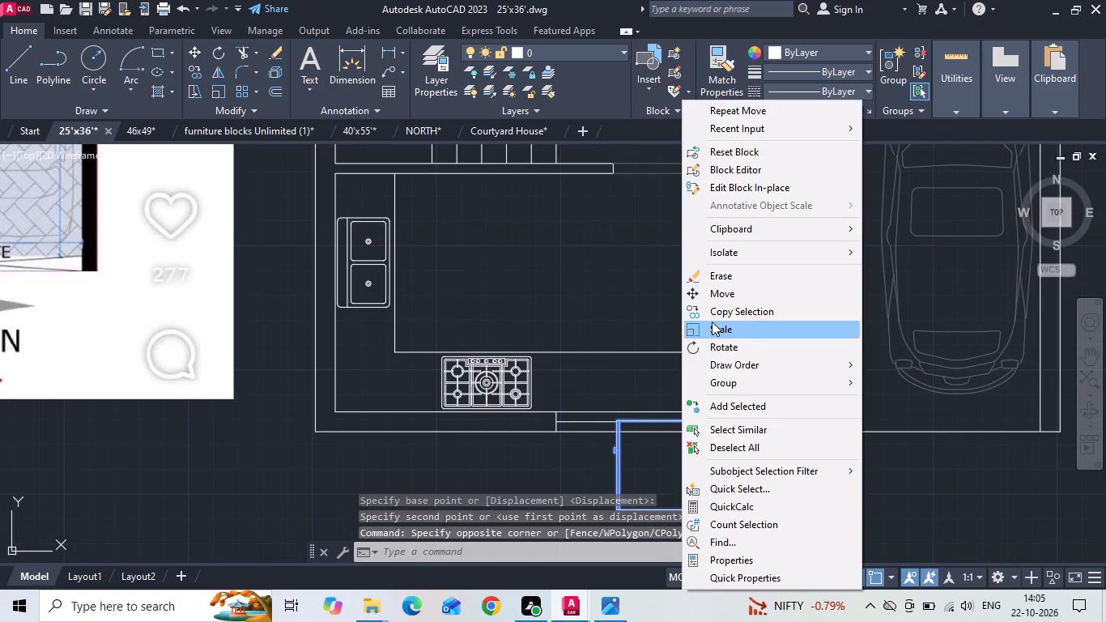
{"action": "left_click", "coordinate": [721, 297]}
{"action": "left_click", "coordinate": [690, 464]}
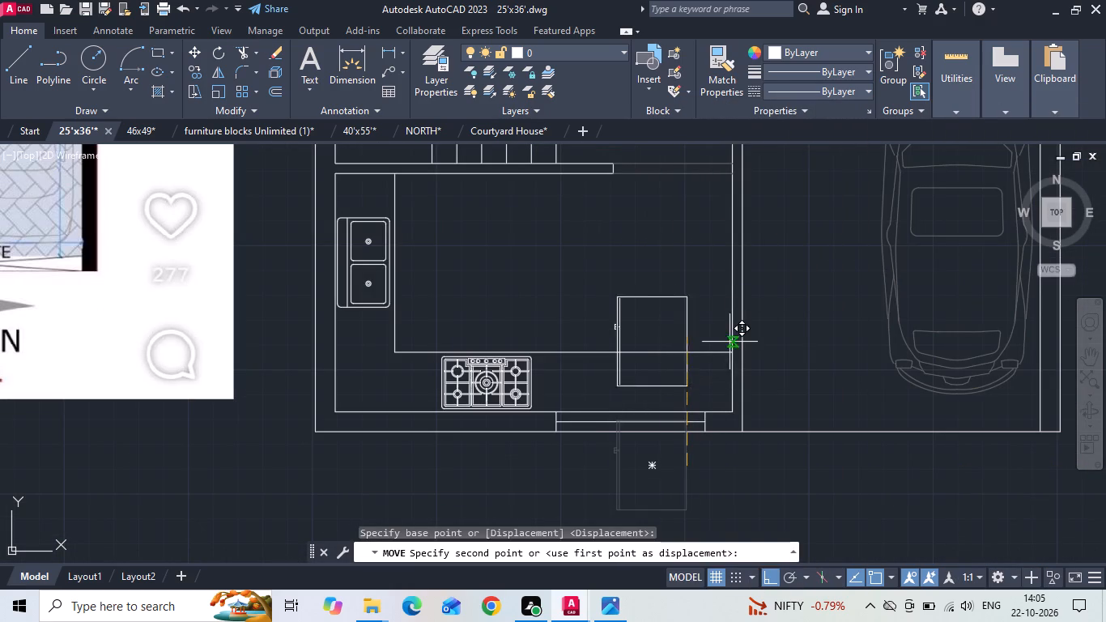
{"action": "left_click", "coordinate": [730, 344]}
Move the refrigerator about 2'-2.7" up along the parking-side wall, clear of the lower counter.
{"action": "left_click_drag", "start_coordinate": [712, 332], "coordinate": [706, 314]}
{"action": "left_click", "coordinate": [685, 262]}
{"action": "right_click", "coordinate": [683, 259]}
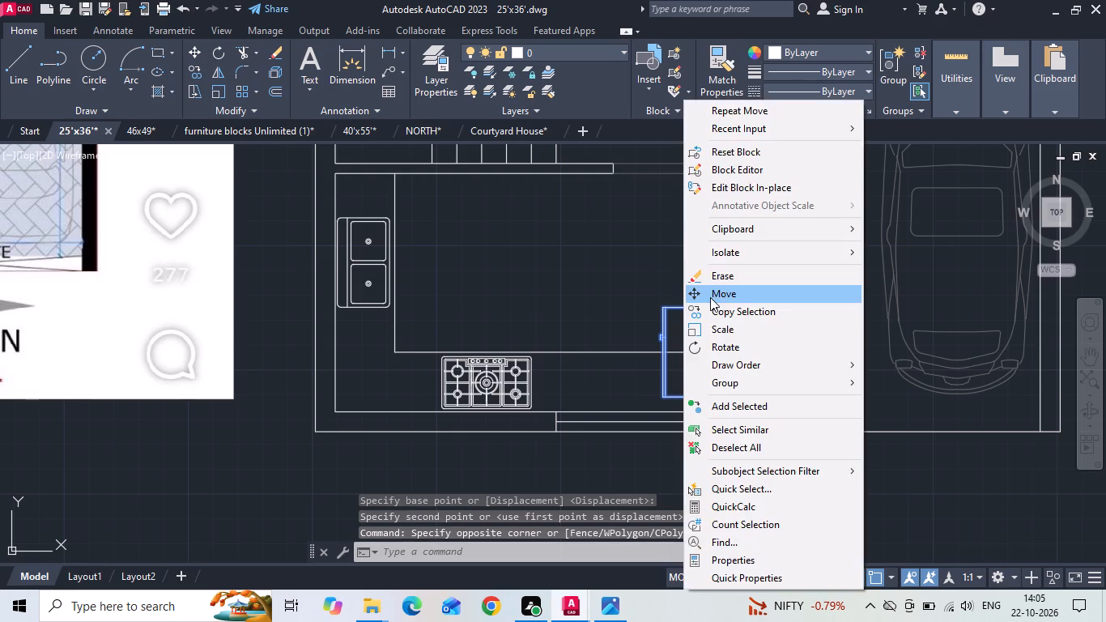
{"action": "left_click", "coordinate": [710, 297]}
{"action": "left_click", "coordinate": [830, 330]}
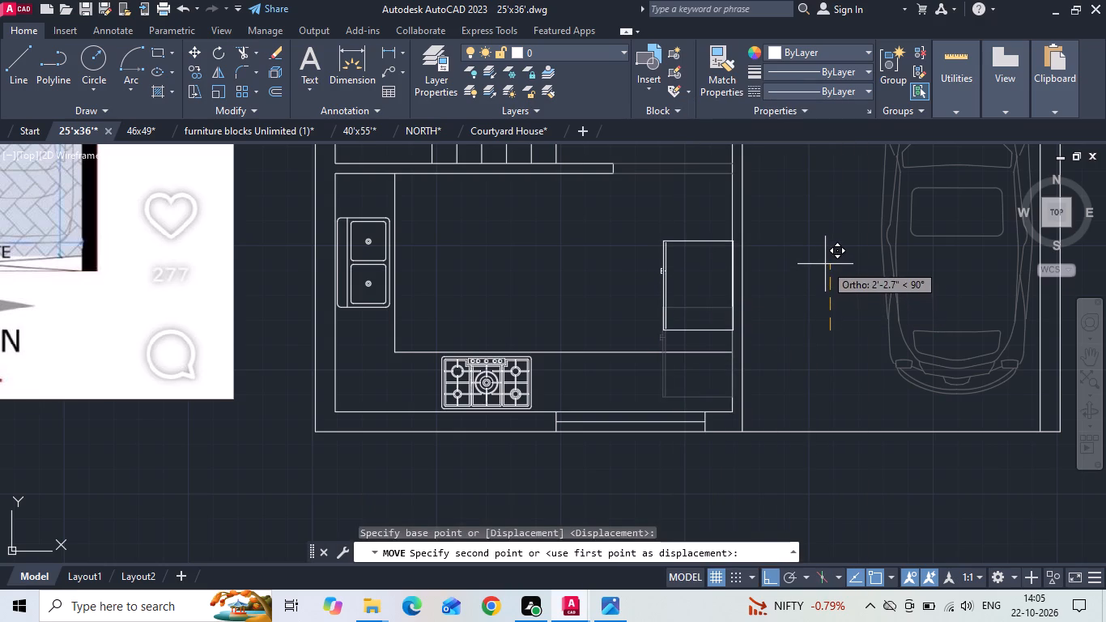
{"action": "left_click", "coordinate": [825, 264]}
Nudge the refrigerator slightly further up along the parking-side wall.
{"action": "scroll", "coordinate": [793, 353], "scroll_direction": "down", "scroll_amount": 2}
{"action": "scroll", "coordinate": [751, 317], "scroll_direction": "up", "scroll_amount": 2}
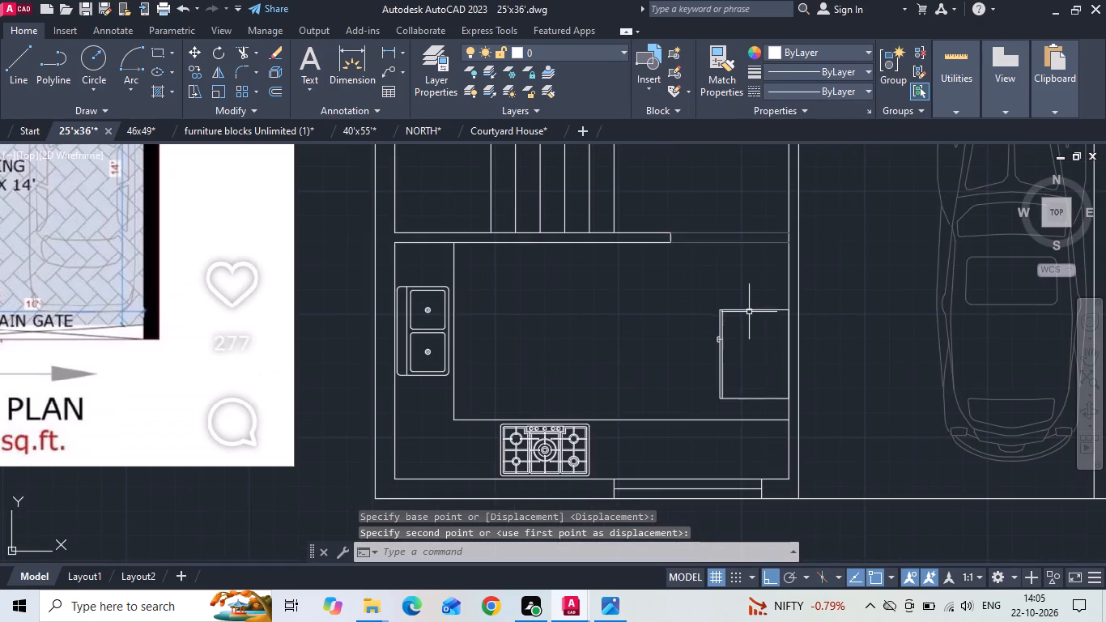
{"action": "left_click", "coordinate": [747, 308]}
{"action": "right_click", "coordinate": [747, 308]}
{"action": "left_click", "coordinate": [762, 297]}
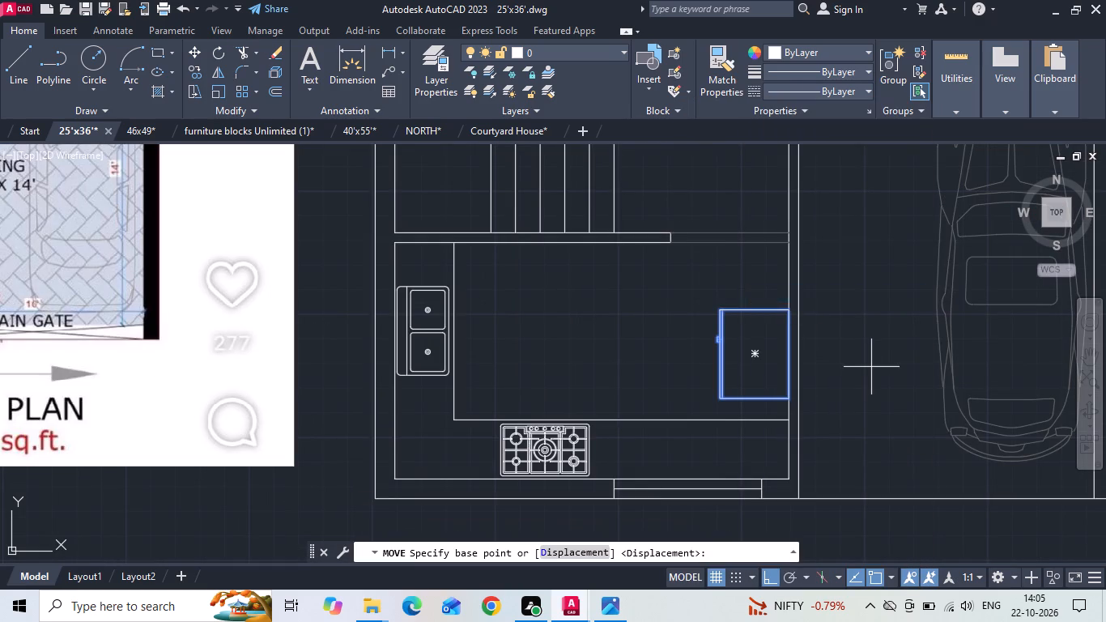
{"action": "left_click", "coordinate": [871, 367]}
{"action": "left_click", "coordinate": [872, 361]}
Explode the cyan TV block lying outside the plan, beyond the parking-side outer wall.
{"action": "scroll", "coordinate": [632, 377], "scroll_direction": "down", "scroll_amount": 1}
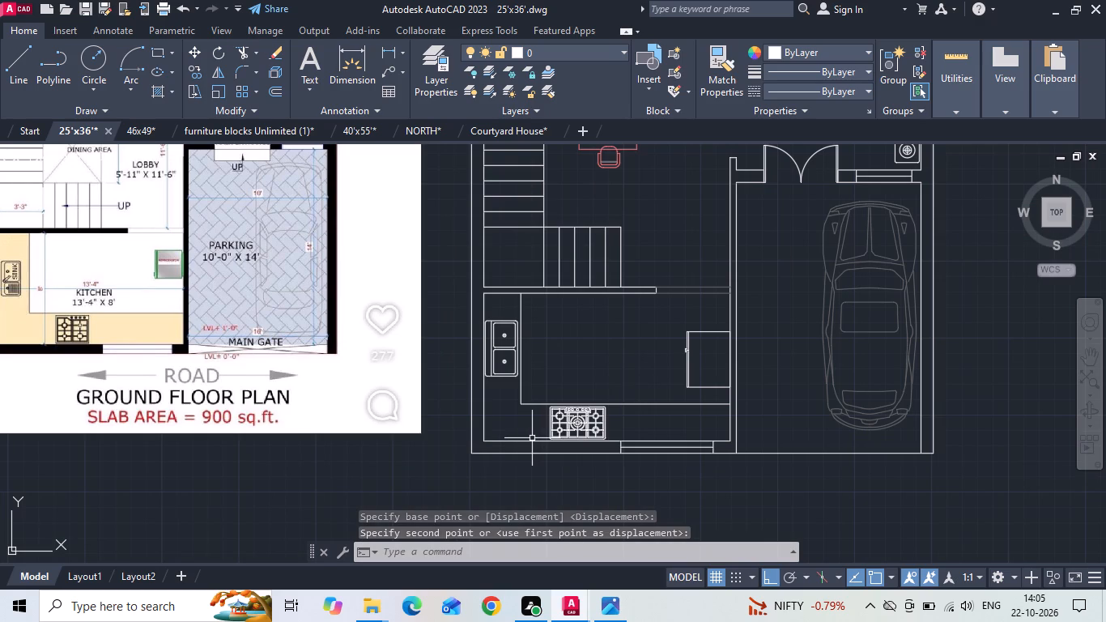
{"action": "scroll", "coordinate": [532, 438], "scroll_direction": "down", "scroll_amount": 1}
{"action": "middle_click_drag", "start_coordinate": [764, 296], "coordinate": [741, 331]}
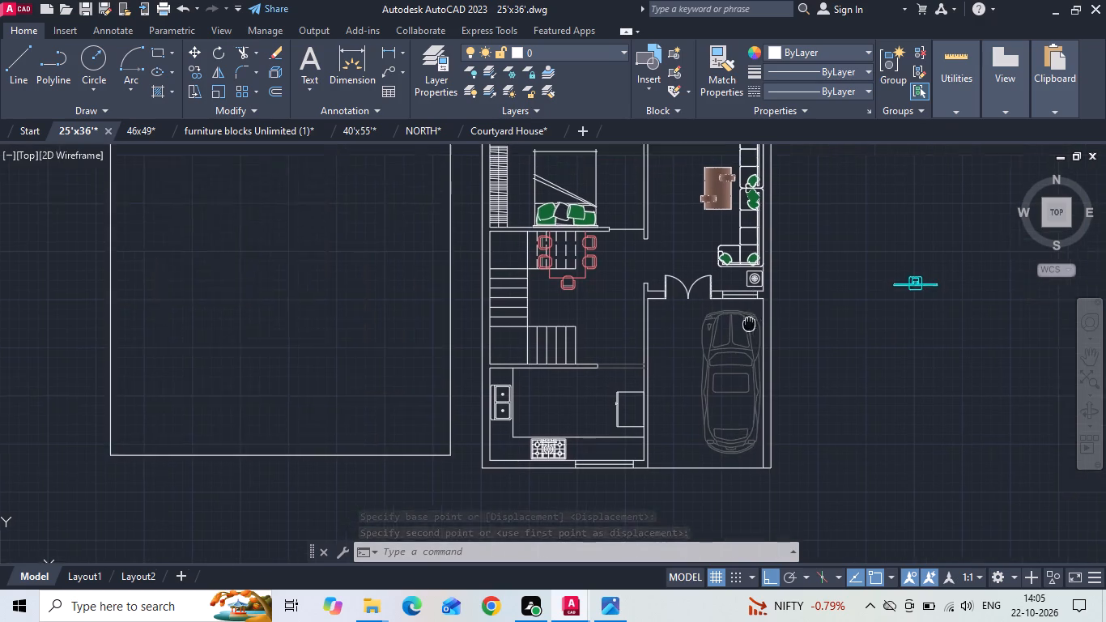
{"action": "middle_click_drag", "start_coordinate": [741, 331], "coordinate": [702, 370]}
{"action": "scroll", "coordinate": [840, 315], "scroll_direction": "up", "scroll_amount": 1}
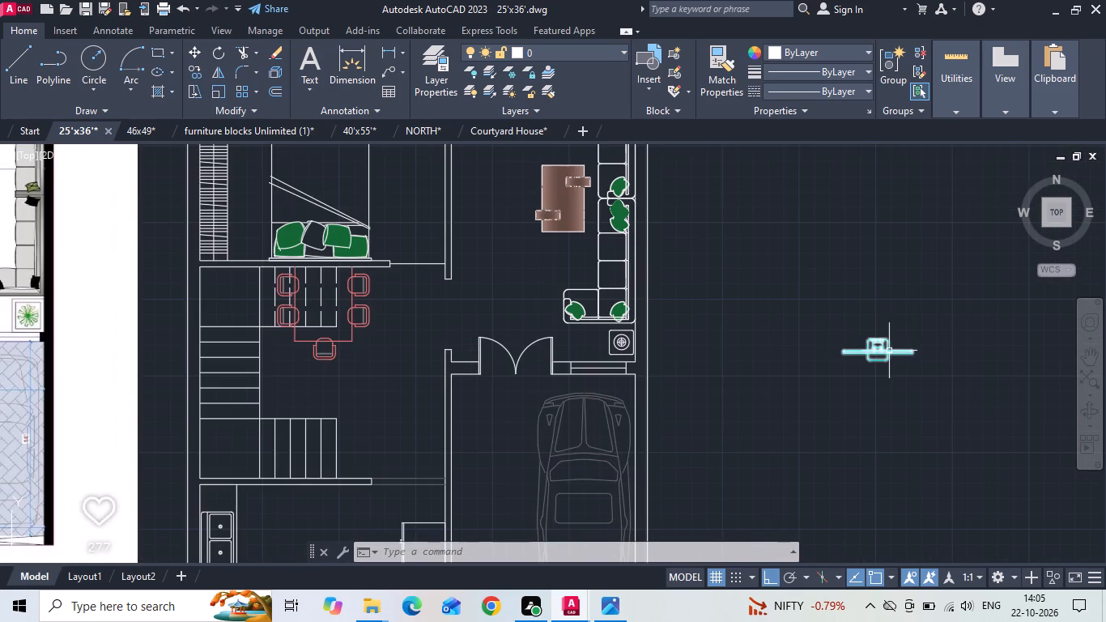
{"action": "scroll", "coordinate": [891, 348], "scroll_direction": "up", "scroll_amount": 2}
{"action": "scroll", "coordinate": [959, 404], "scroll_direction": "up", "scroll_amount": 2}
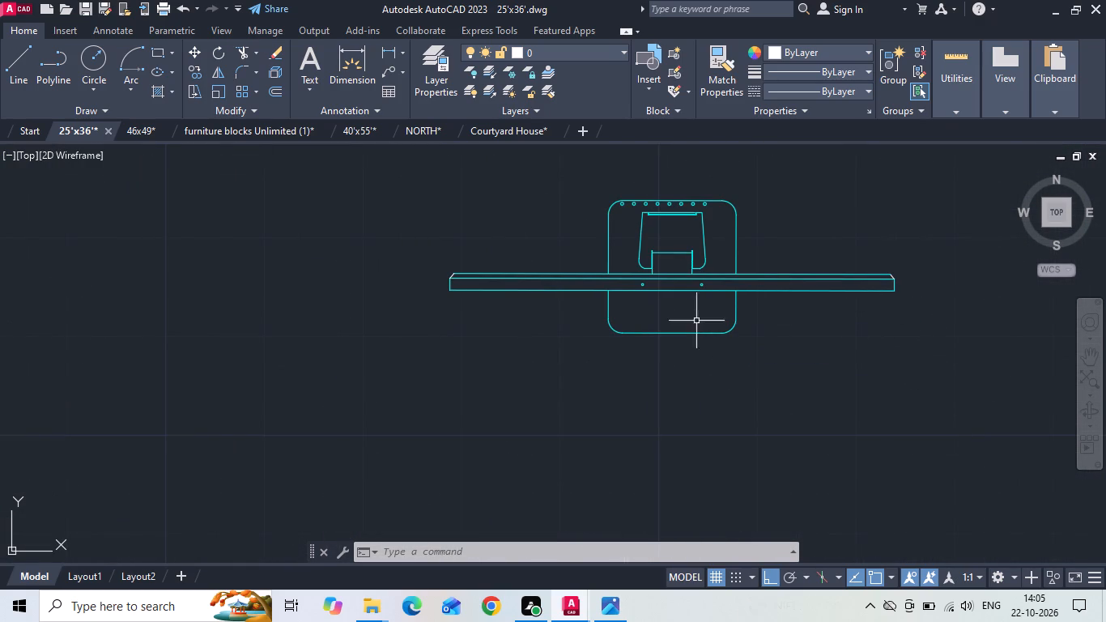
{"action": "type", "text": "x"}
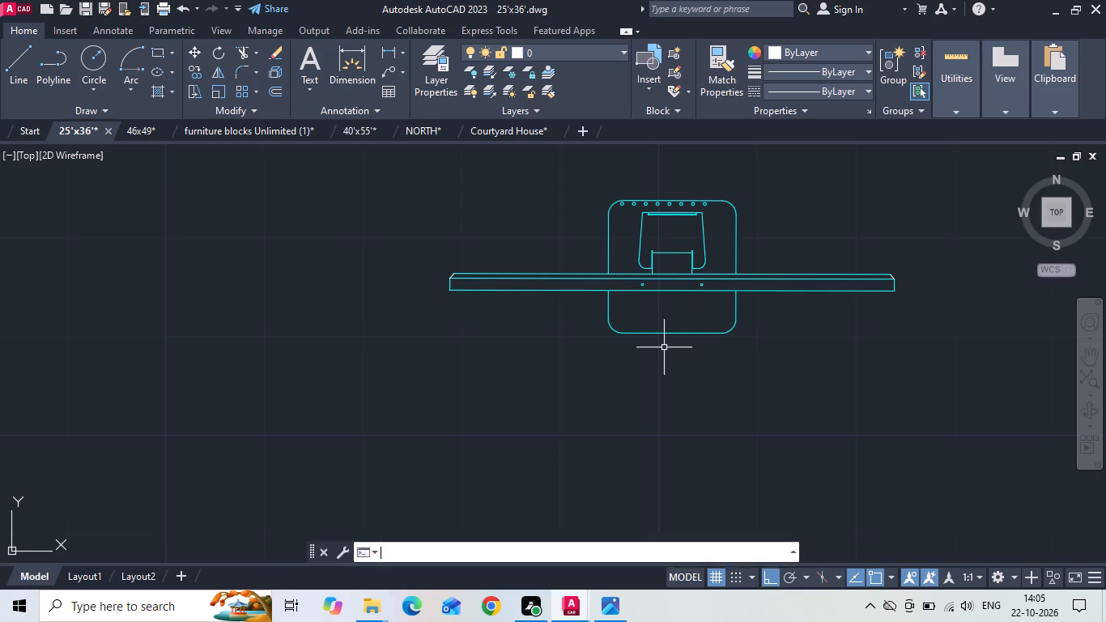
{"action": "key", "text": "space"}
{"action": "left_click", "coordinate": [672, 334]}
{"action": "key", "text": "space"}
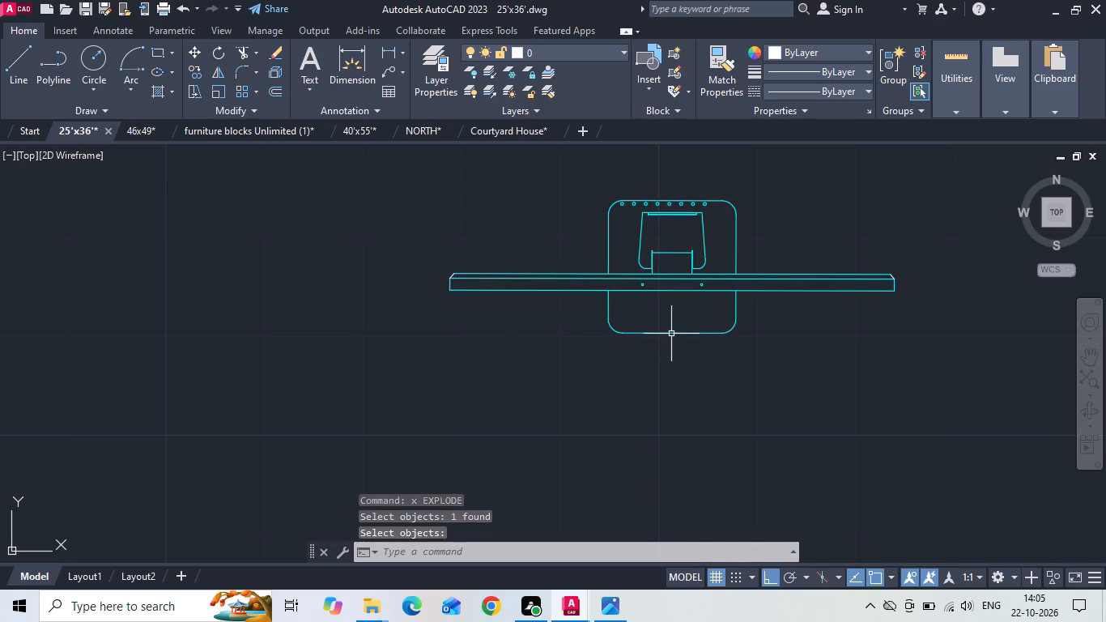
Erase the part of the TV's rounded base plate that projects in front of the screen.
{"action": "left_click_drag", "start_coordinate": [748, 307], "coordinate": [738, 314]}
{"action": "left_click", "coordinate": [539, 376]}
{"action": "key", "text": "Delete"}
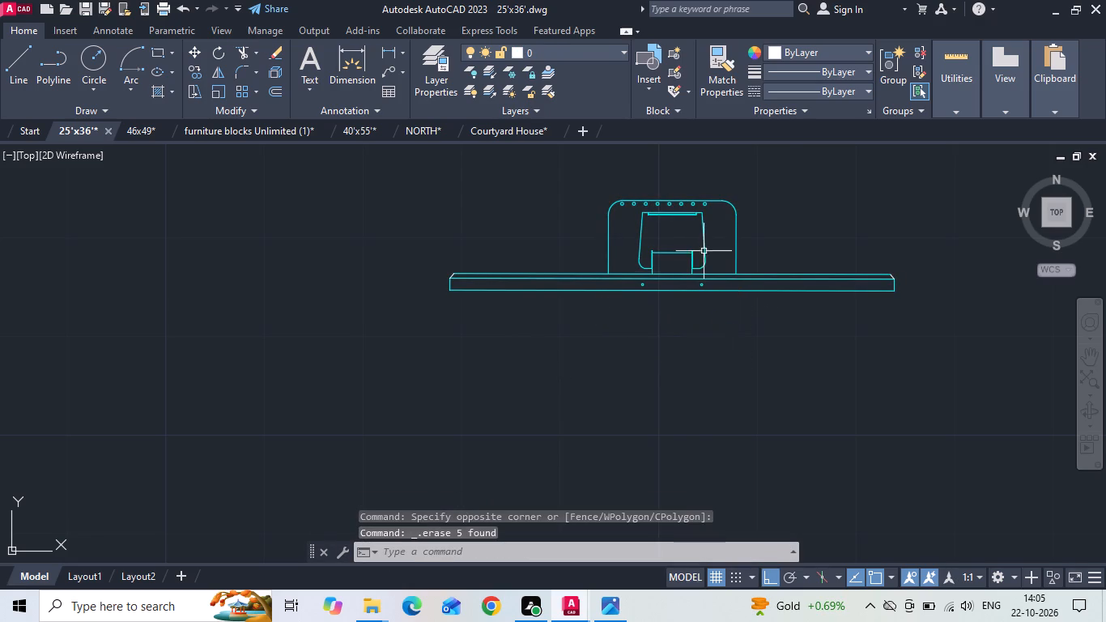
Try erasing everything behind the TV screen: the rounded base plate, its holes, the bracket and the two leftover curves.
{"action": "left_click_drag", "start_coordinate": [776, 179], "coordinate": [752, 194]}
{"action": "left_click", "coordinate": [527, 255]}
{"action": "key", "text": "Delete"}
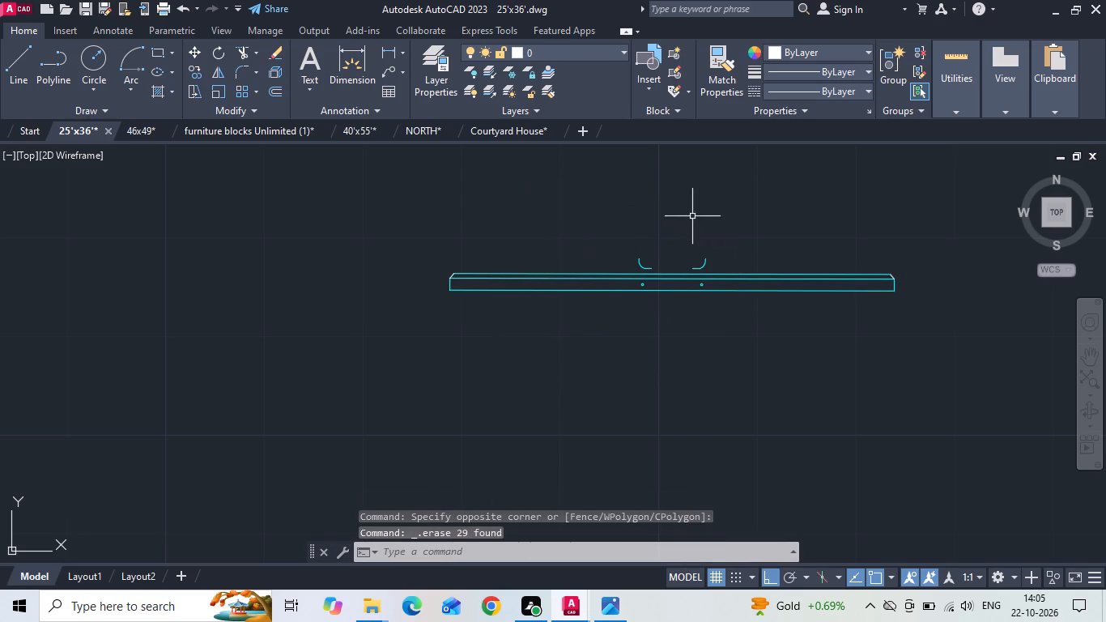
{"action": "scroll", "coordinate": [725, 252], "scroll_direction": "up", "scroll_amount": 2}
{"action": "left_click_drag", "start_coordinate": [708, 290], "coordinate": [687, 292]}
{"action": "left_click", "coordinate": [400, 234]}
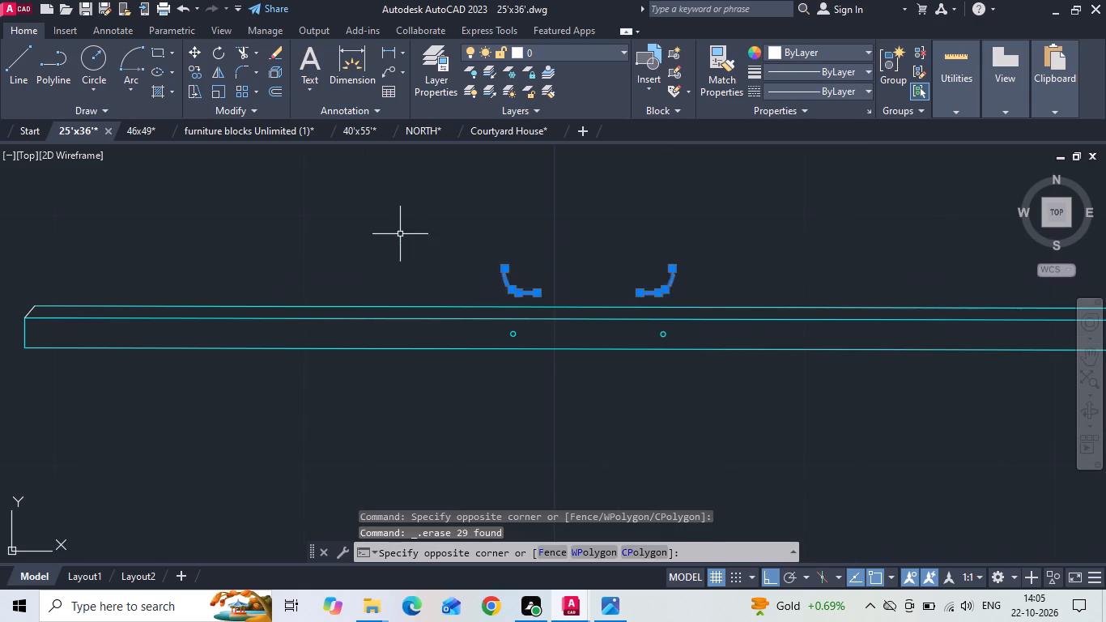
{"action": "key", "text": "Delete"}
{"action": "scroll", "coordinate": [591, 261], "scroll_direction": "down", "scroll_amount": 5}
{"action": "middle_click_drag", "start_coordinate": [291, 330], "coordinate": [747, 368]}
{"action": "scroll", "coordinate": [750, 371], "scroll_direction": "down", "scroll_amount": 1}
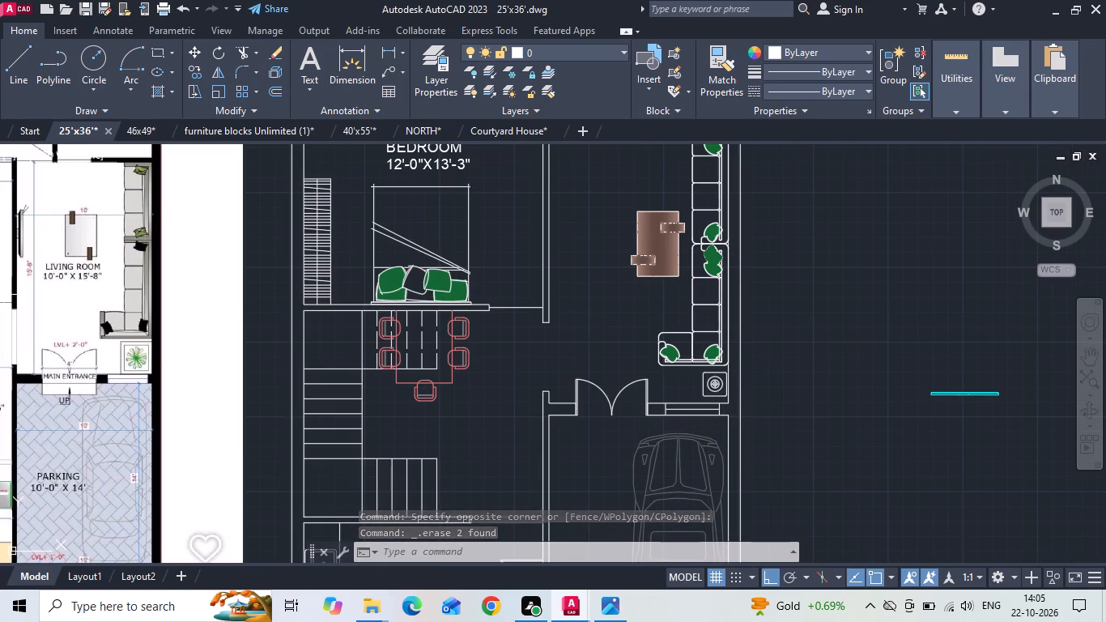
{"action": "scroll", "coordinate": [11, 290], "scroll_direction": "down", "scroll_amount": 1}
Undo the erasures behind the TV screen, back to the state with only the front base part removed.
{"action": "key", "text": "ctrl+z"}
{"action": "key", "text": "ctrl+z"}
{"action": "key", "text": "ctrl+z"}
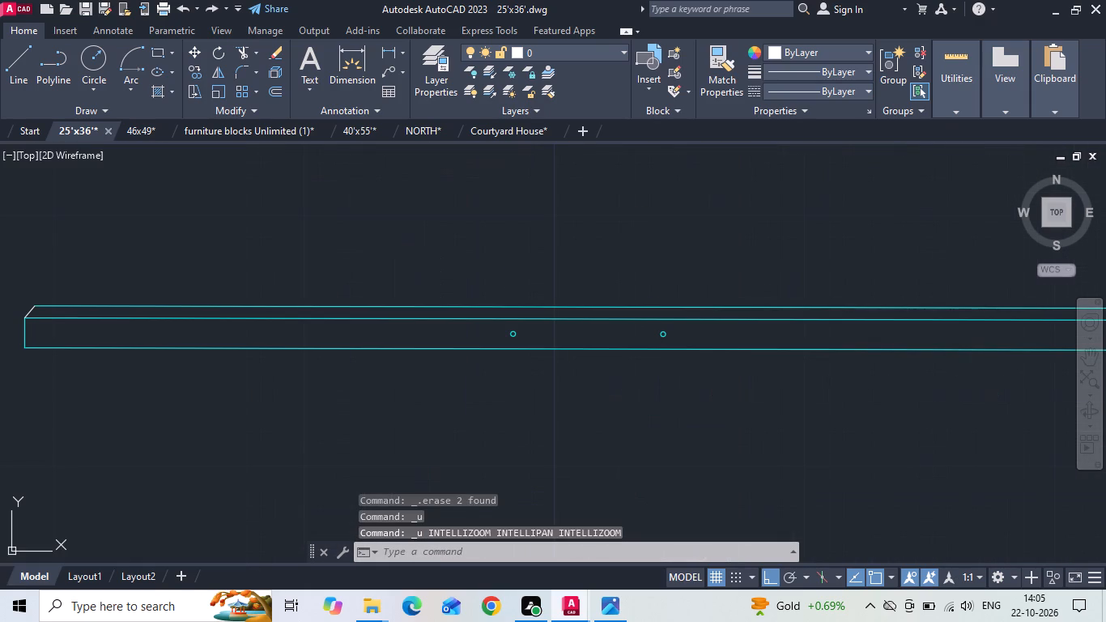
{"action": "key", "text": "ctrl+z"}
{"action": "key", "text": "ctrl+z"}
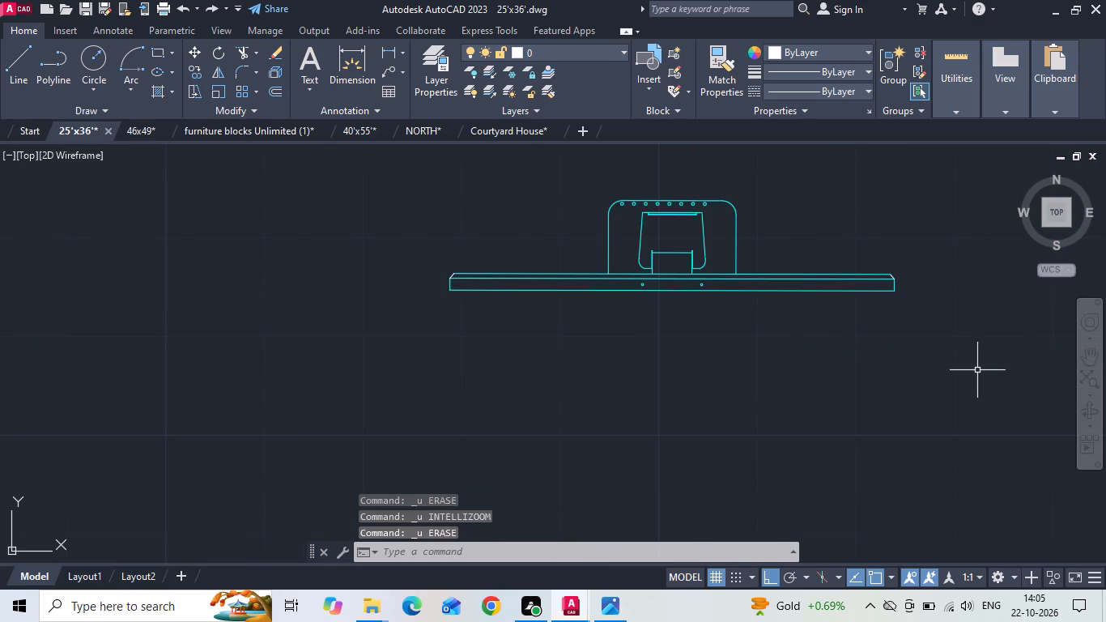
Erase the base plate, its row of holes, the tapered housing and both curved corners behind the screen, keeping the central bracket.
{"action": "scroll", "coordinate": [653, 234], "scroll_direction": "up", "scroll_amount": 2}
{"action": "scroll", "coordinate": [598, 313], "scroll_direction": "down", "scroll_amount": 1}
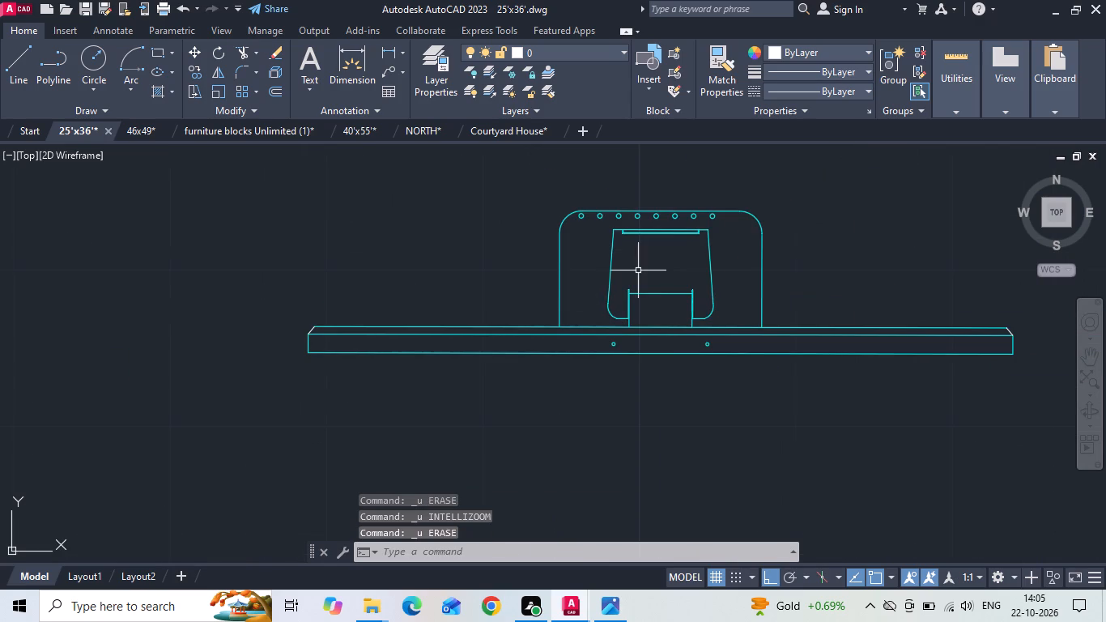
{"action": "left_click_drag", "start_coordinate": [795, 198], "coordinate": [743, 208]}
{"action": "left_click", "coordinate": [510, 258]}
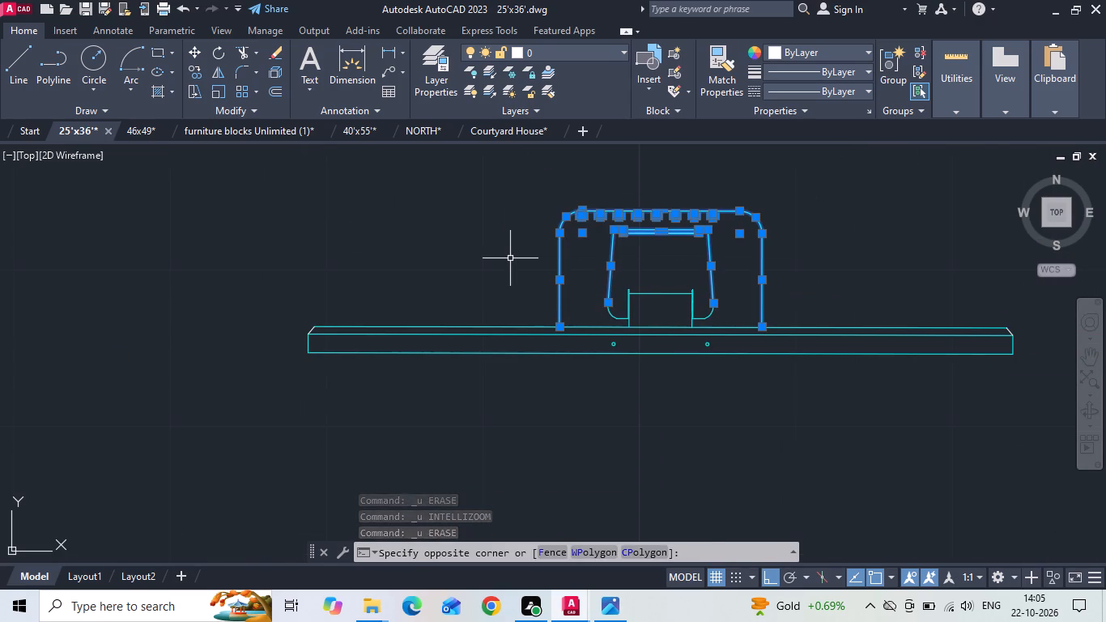
{"action": "key", "text": "Delete"}
{"action": "scroll", "coordinate": [607, 305], "scroll_direction": "up", "scroll_amount": 1}
{"action": "left_click_drag", "start_coordinate": [619, 299], "coordinate": [616, 309]}
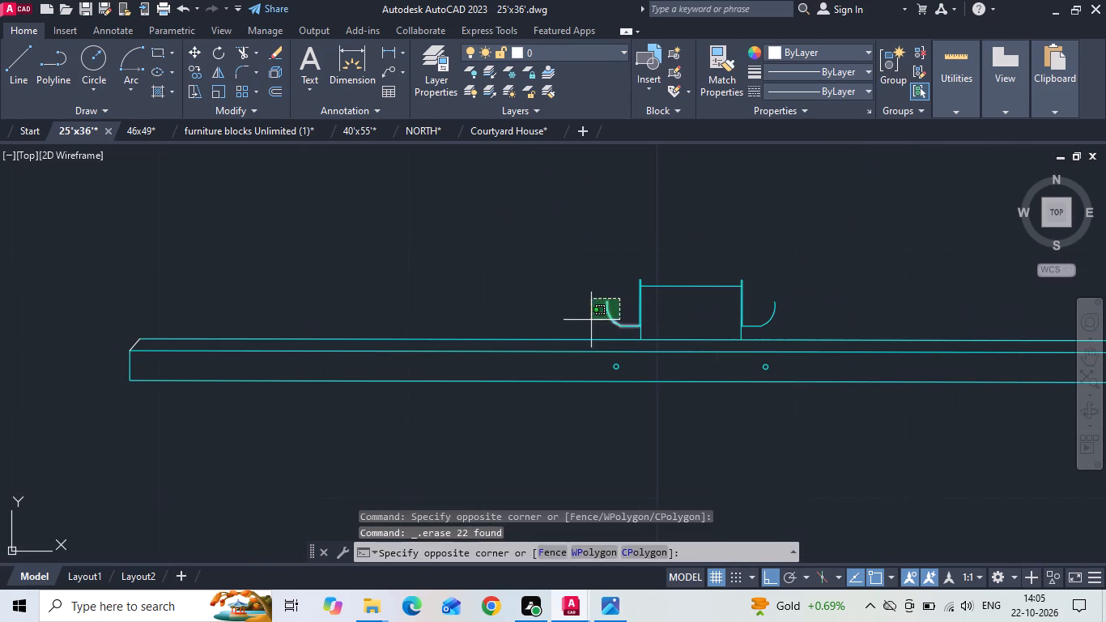
{"action": "left_click", "coordinate": [591, 320]}
{"action": "key", "text": "Delete"}
{"action": "scroll", "coordinate": [816, 317], "scroll_direction": "up", "scroll_amount": 2}
{"action": "left_click", "coordinate": [695, 344]}
{"action": "left_click", "coordinate": [671, 267]}
{"action": "key", "text": "Delete"}
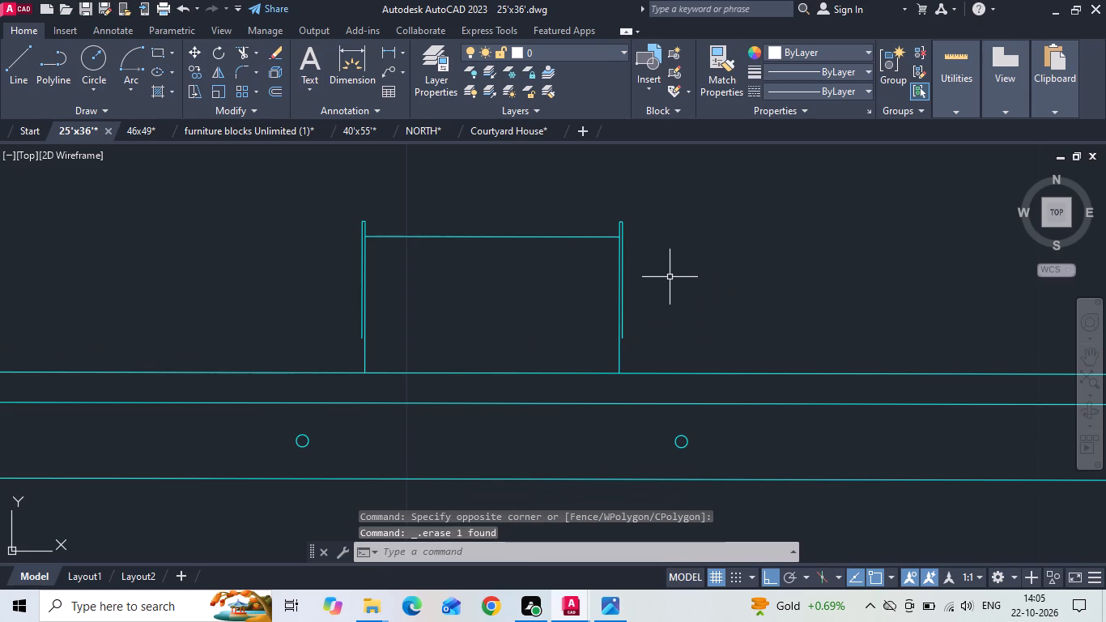
Stretch the outer line on each side of the TV bracket to meet the back edge of the screen.
{"action": "scroll", "coordinate": [656, 337], "scroll_direction": "up", "scroll_amount": 1}
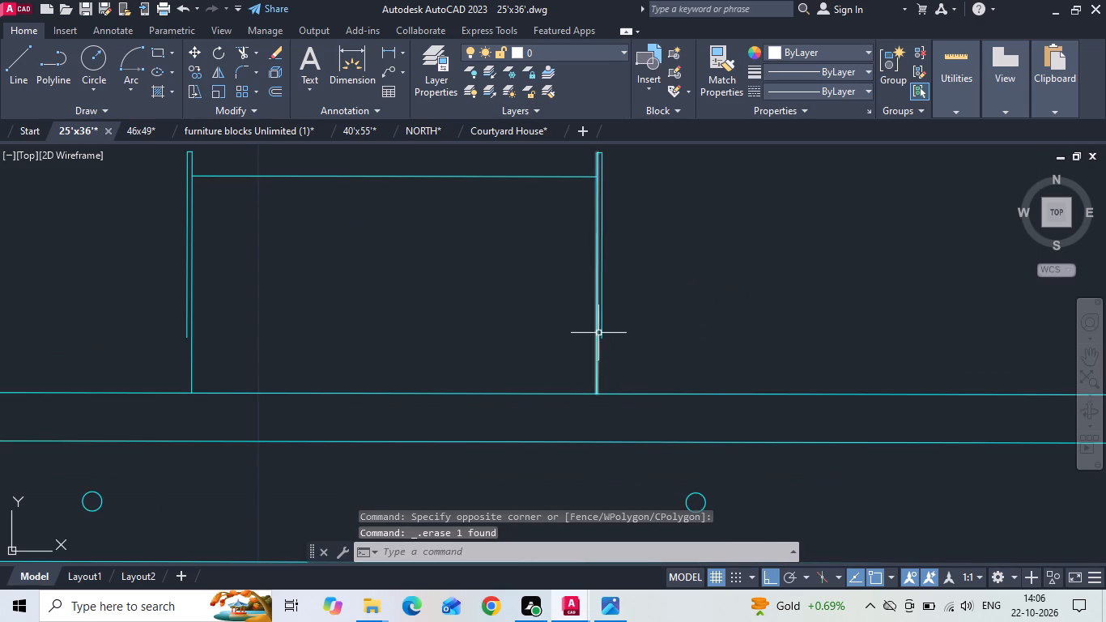
{"action": "left_click", "coordinate": [604, 326]}
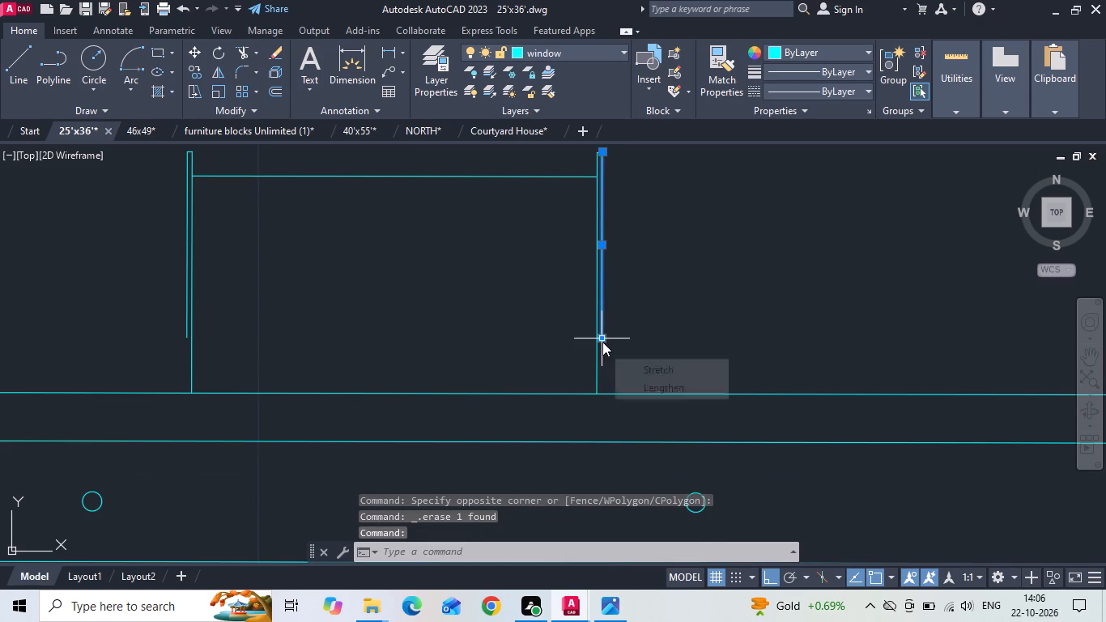
{"action": "left_click", "coordinate": [602, 342]}
{"action": "left_click", "coordinate": [606, 391]}
{"action": "scroll", "coordinate": [654, 373], "scroll_direction": "down", "scroll_amount": 1}
{"action": "key", "text": "Escape"}
{"action": "scroll", "coordinate": [379, 388], "scroll_direction": "up", "scroll_amount": 1}
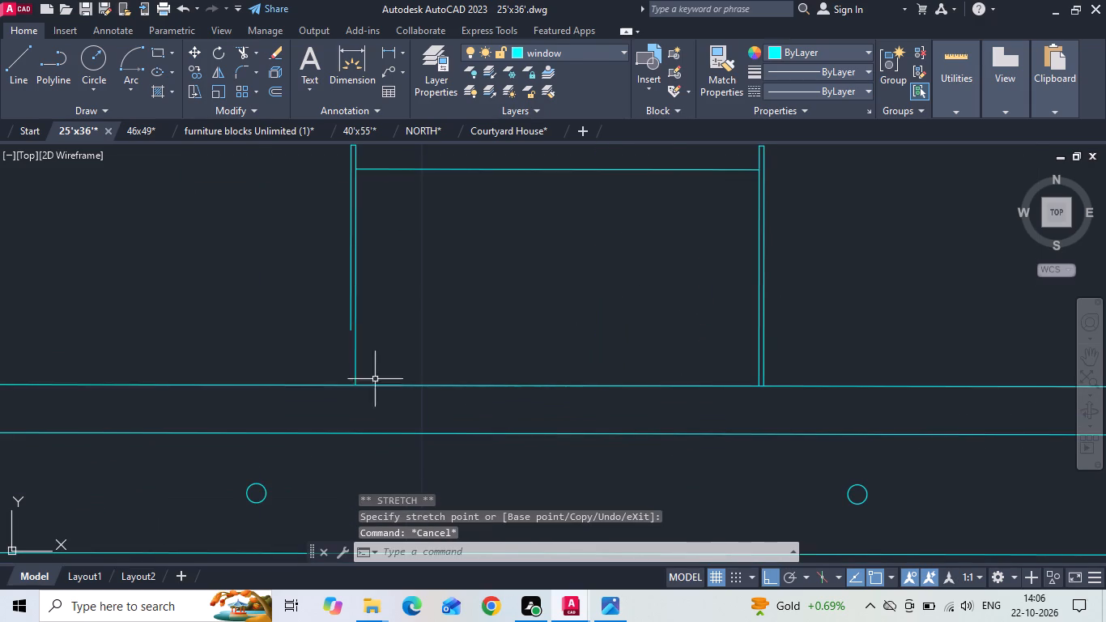
{"action": "left_click", "coordinate": [351, 332]}
{"action": "left_click", "coordinate": [351, 331]}
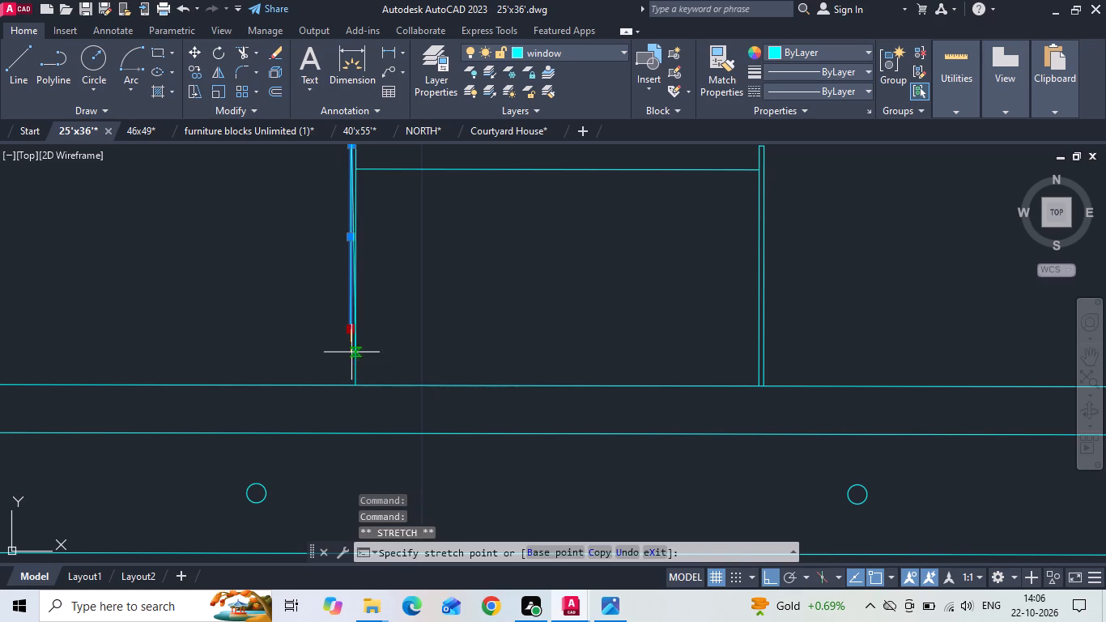
{"action": "left_click", "coordinate": [351, 384]}
{"action": "scroll", "coordinate": [417, 303], "scroll_direction": "down", "scroll_amount": 3}
{"action": "key", "text": "Escape"}
{"action": "scroll", "coordinate": [688, 253], "scroll_direction": "down", "scroll_amount": 2}
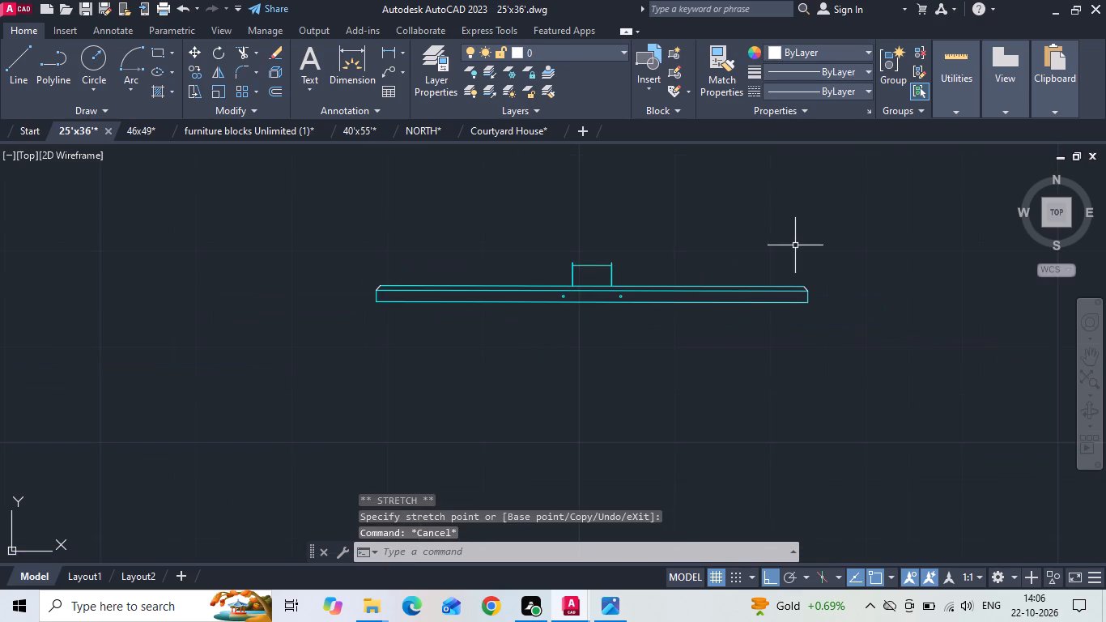
Rotate the whole TV 90° so that it stands vertically with its bracket facing the house.
{"action": "left_click_drag", "start_coordinate": [849, 232], "coordinate": [803, 300]}
{"action": "left_click", "coordinate": [283, 364]}
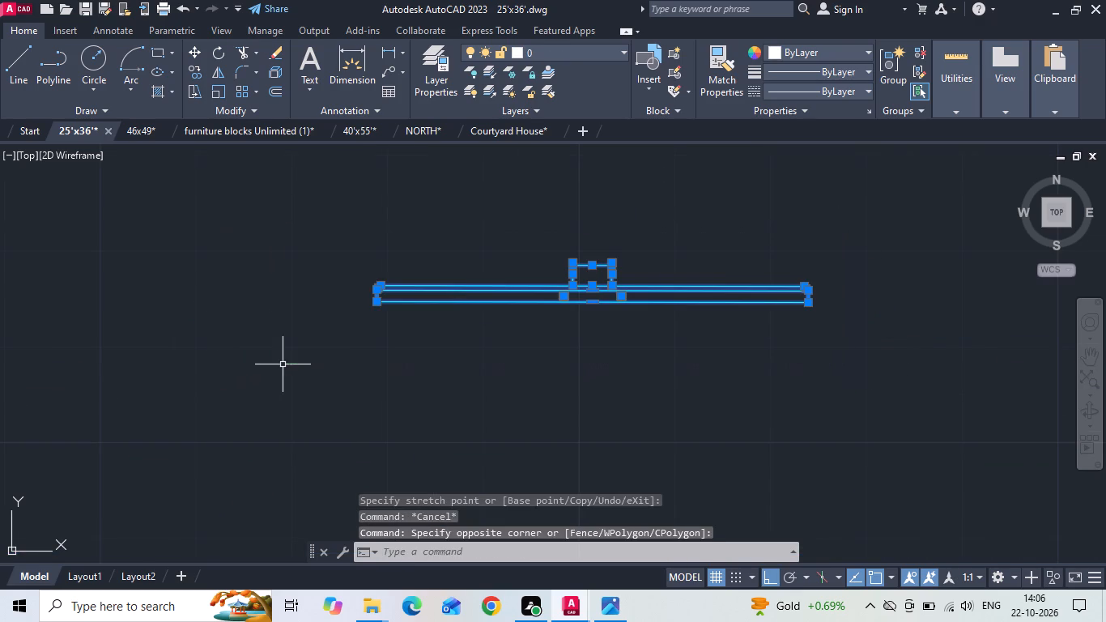
{"action": "right_click", "coordinate": [283, 364]}
{"action": "left_click", "coordinate": [344, 372]}
{"action": "left_click", "coordinate": [403, 343]}
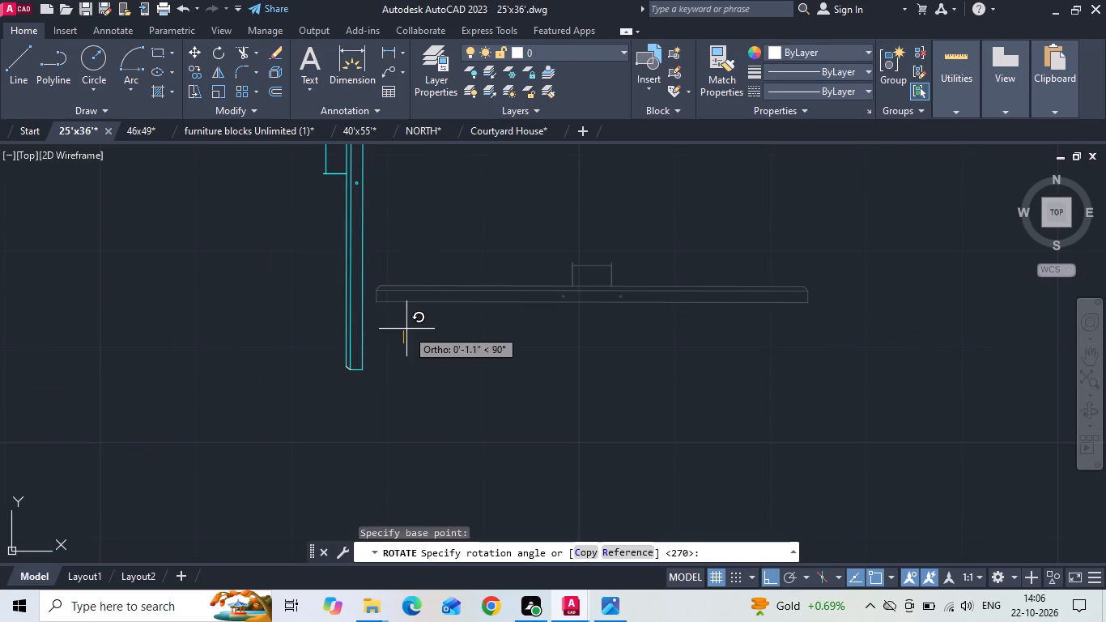
{"action": "left_click", "coordinate": [407, 318]}
Copy the TV with Ortho off into the living room, beside the bedroom wall and facing the coffee table and sofa.
{"action": "scroll", "coordinate": [406, 356], "scroll_direction": "down", "scroll_amount": 2}
{"action": "left_click_drag", "start_coordinate": [345, 399], "coordinate": [347, 390]}
{"action": "left_click", "coordinate": [432, 191]}
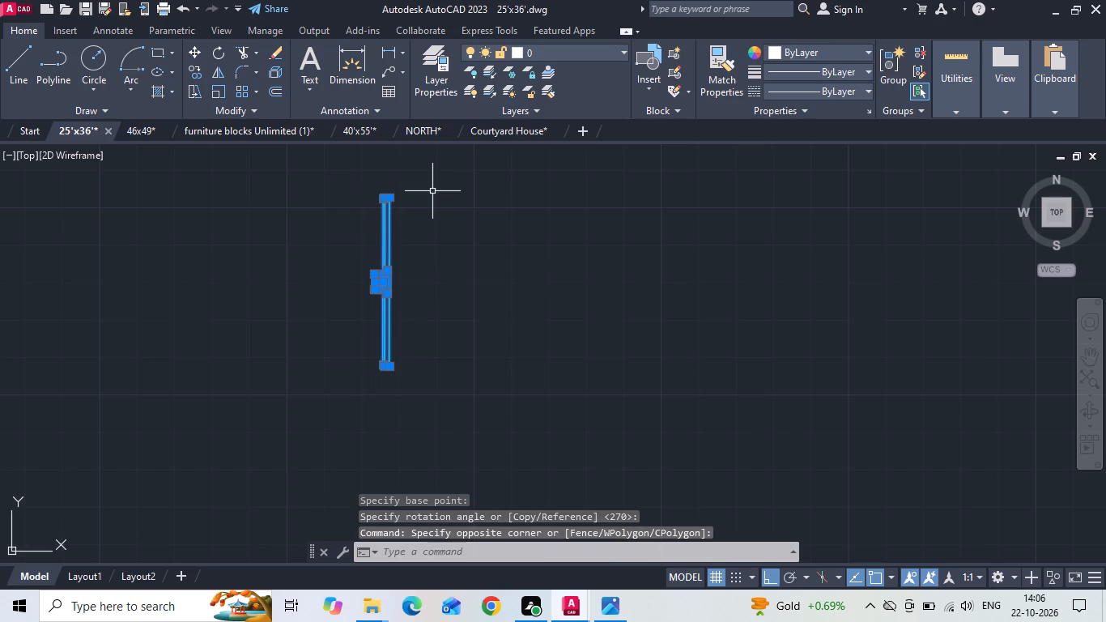
{"action": "right_click", "coordinate": [432, 192]}
{"action": "left_click", "coordinate": [465, 330]}
{"action": "left_click", "coordinate": [466, 334]}
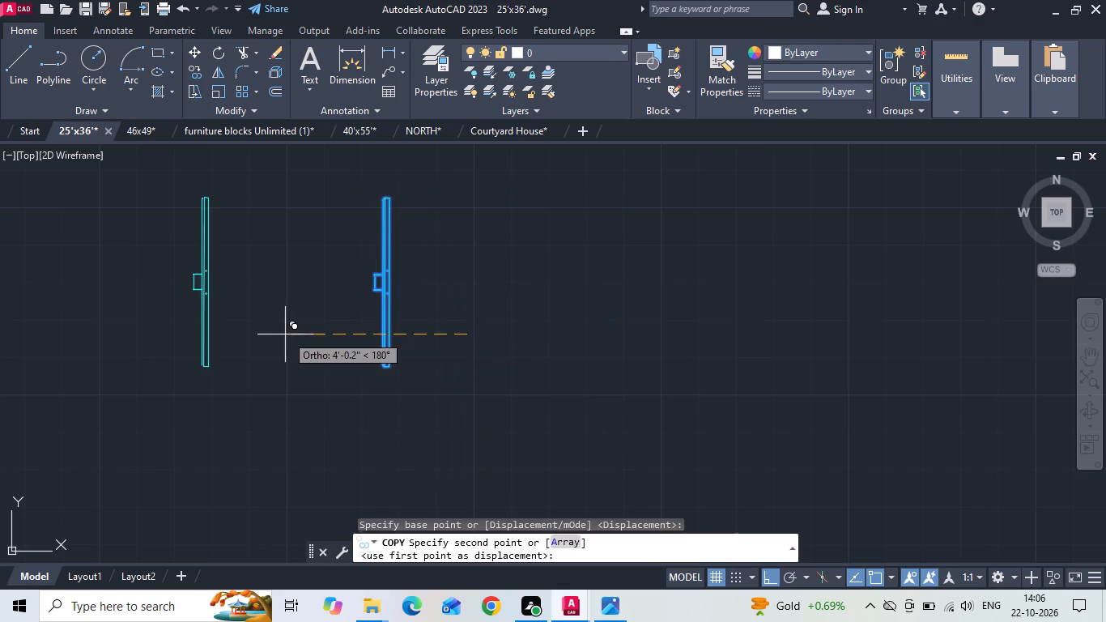
{"action": "scroll", "coordinate": [323, 331], "scroll_direction": "down", "scroll_amount": 2}
{"action": "middle_click_drag", "start_coordinate": [312, 348], "coordinate": [665, 332]}
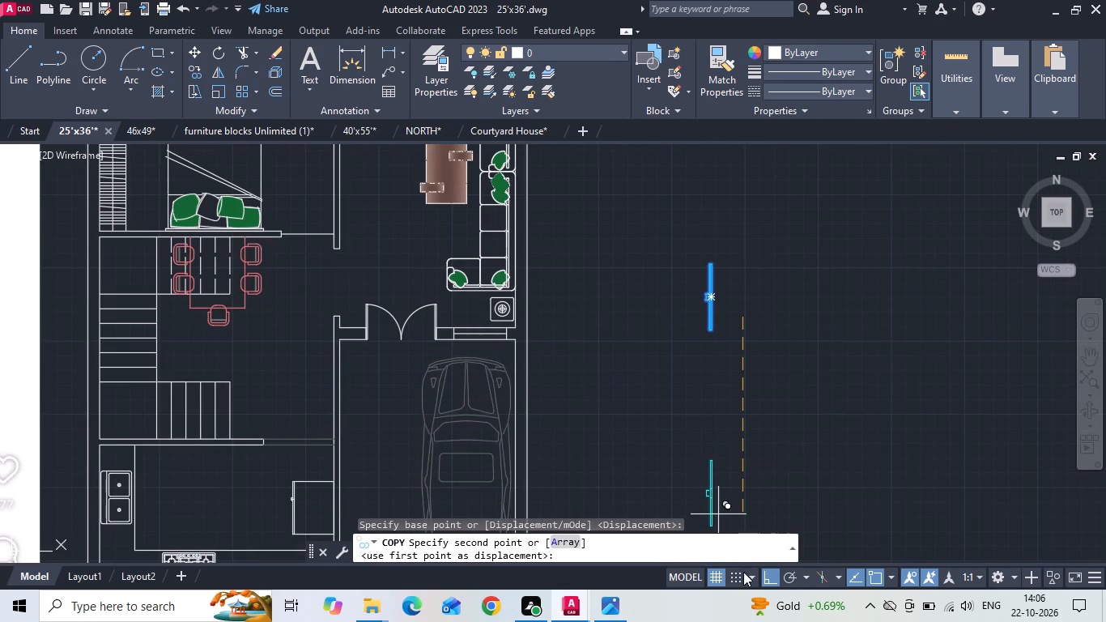
{"action": "left_click", "coordinate": [767, 577]}
{"action": "middle_click_drag", "start_coordinate": [428, 252], "coordinate": [463, 418]}
{"action": "scroll", "coordinate": [411, 333], "scroll_direction": "up", "scroll_amount": 2}
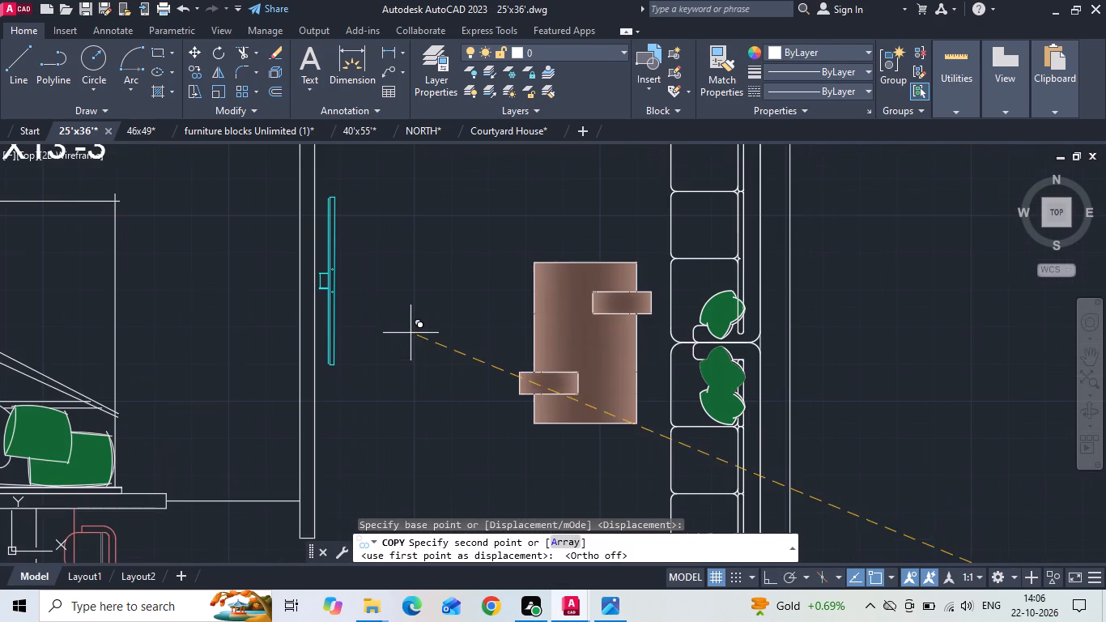
{"action": "left_click", "coordinate": [406, 343]}
{"action": "scroll", "coordinate": [502, 304], "scroll_direction": "down", "scroll_amount": 1}
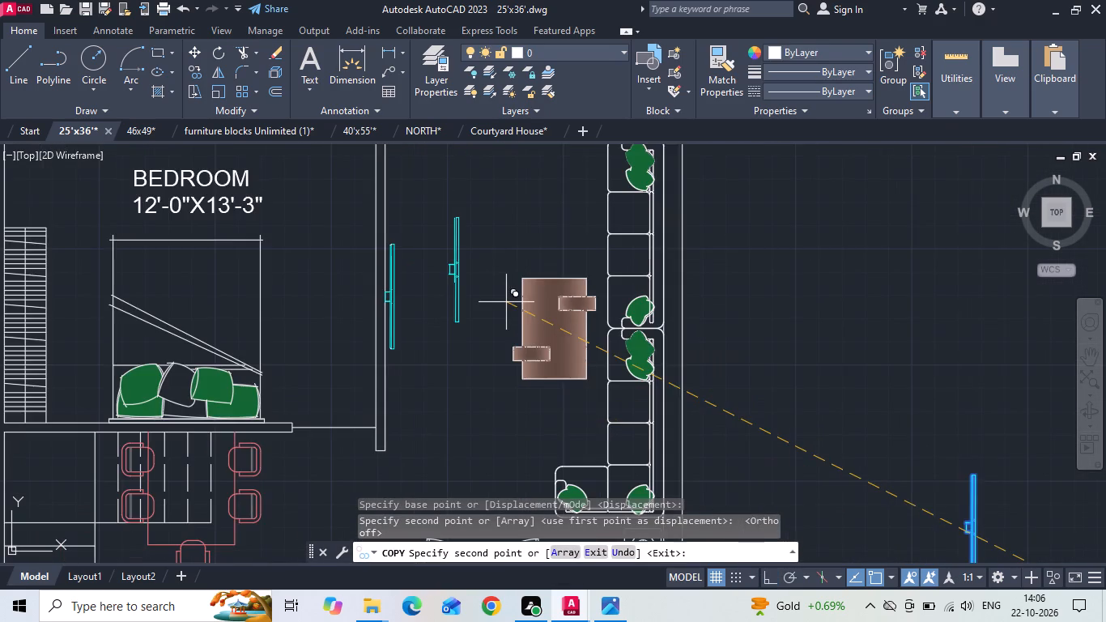
{"action": "scroll", "coordinate": [506, 307], "scroll_direction": "down", "scroll_amount": 2}
{"action": "key", "text": "Escape"}
Move the copied TV so that the end corner of its bracket sits on the living-room face of the bedroom wall.
{"action": "scroll", "coordinate": [492, 319], "scroll_direction": "up", "scroll_amount": 3}
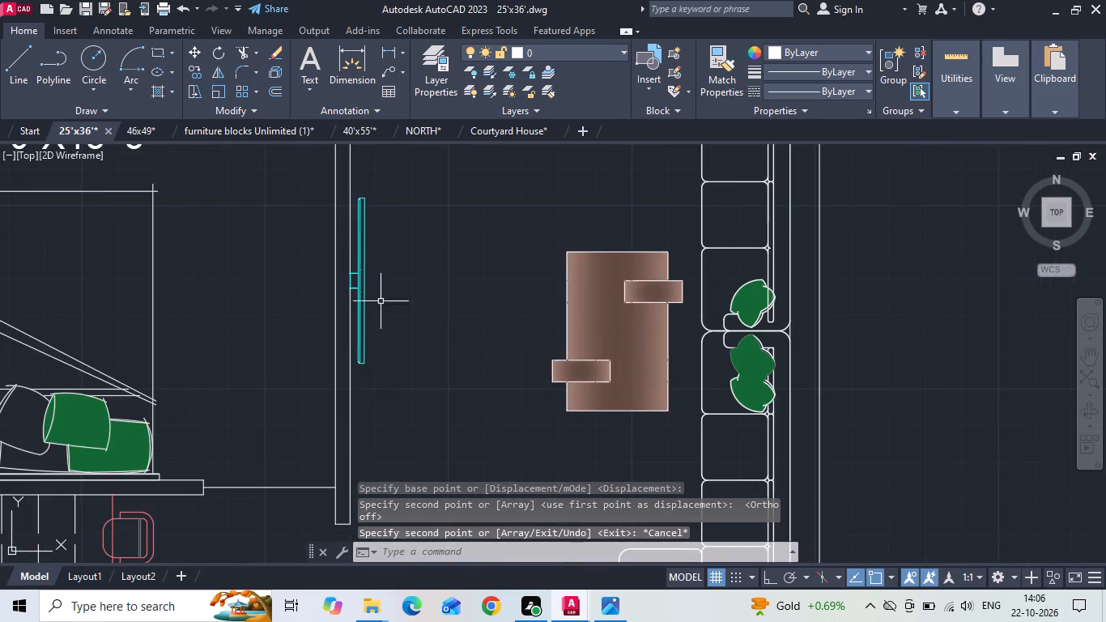
{"action": "scroll", "coordinate": [332, 273], "scroll_direction": "up", "scroll_amount": 2}
{"action": "middle_click", "coordinate": [364, 292]}
{"action": "scroll", "coordinate": [365, 288], "scroll_direction": "down", "scroll_amount": 1}
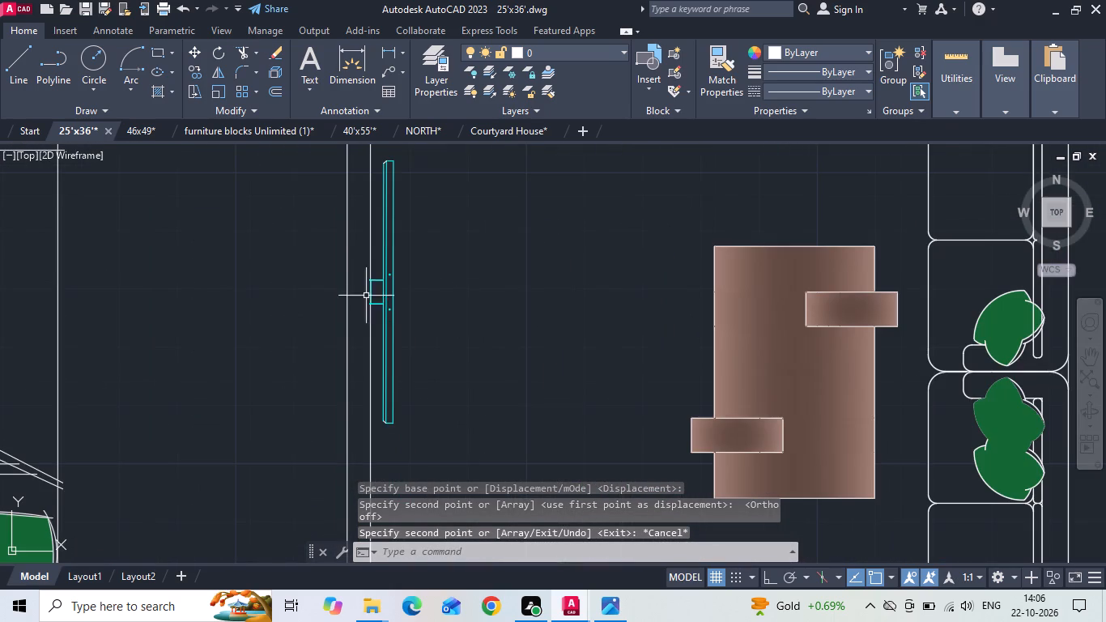
{"action": "left_click_drag", "start_coordinate": [359, 149], "coordinate": [364, 175]}
{"action": "left_click", "coordinate": [431, 451]}
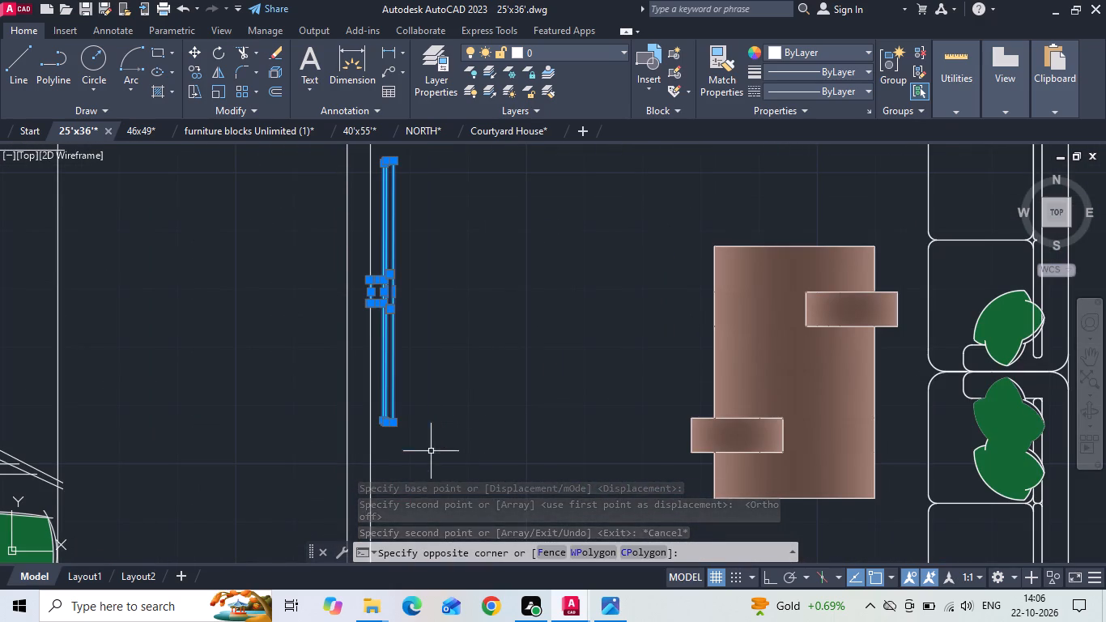
{"action": "right_click", "coordinate": [467, 360]}
{"action": "left_click", "coordinate": [494, 324]}
{"action": "scroll", "coordinate": [370, 286], "scroll_direction": "up", "scroll_amount": 6}
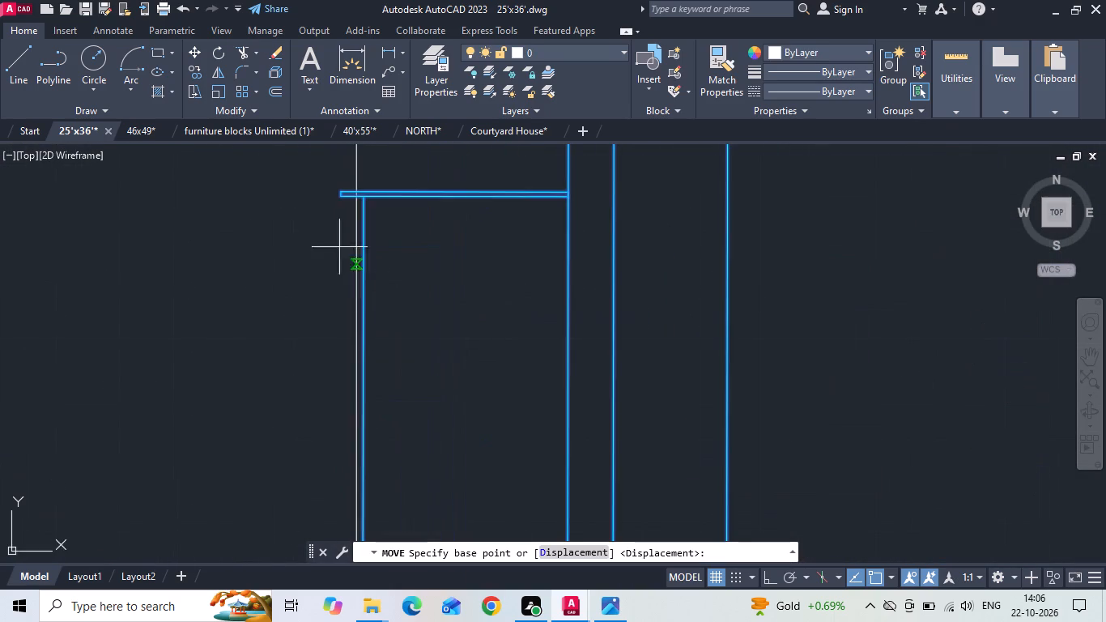
{"action": "scroll", "coordinate": [325, 214], "scroll_direction": "up", "scroll_amount": 2}
{"action": "left_click", "coordinate": [358, 158]}
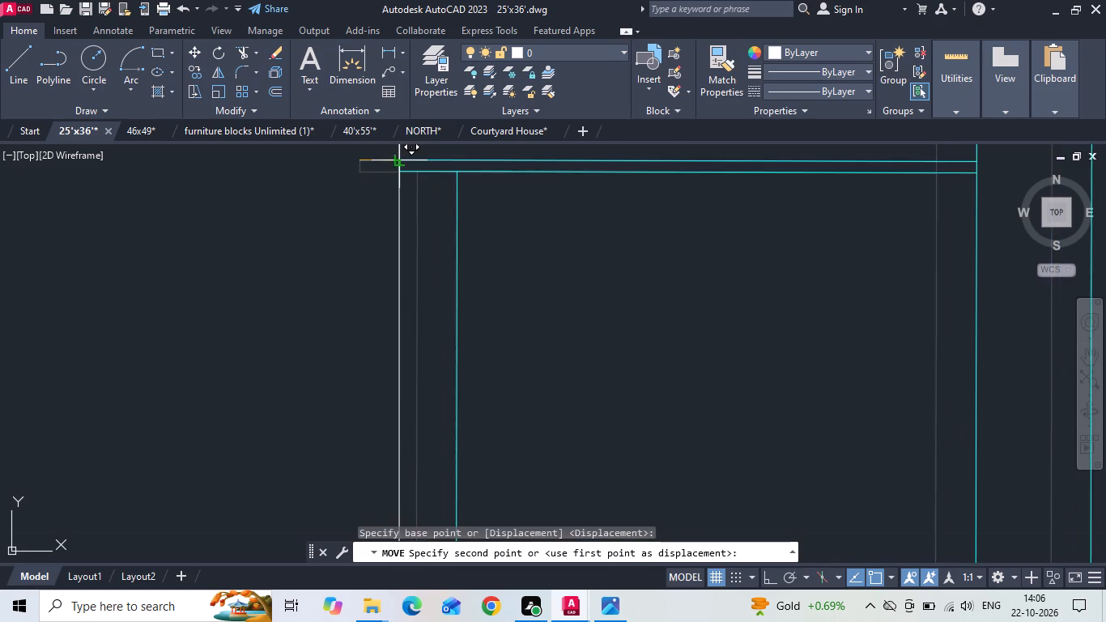
{"action": "left_click", "coordinate": [404, 156]}
{"action": "scroll", "coordinate": [575, 233], "scroll_direction": "down", "scroll_amount": 10}
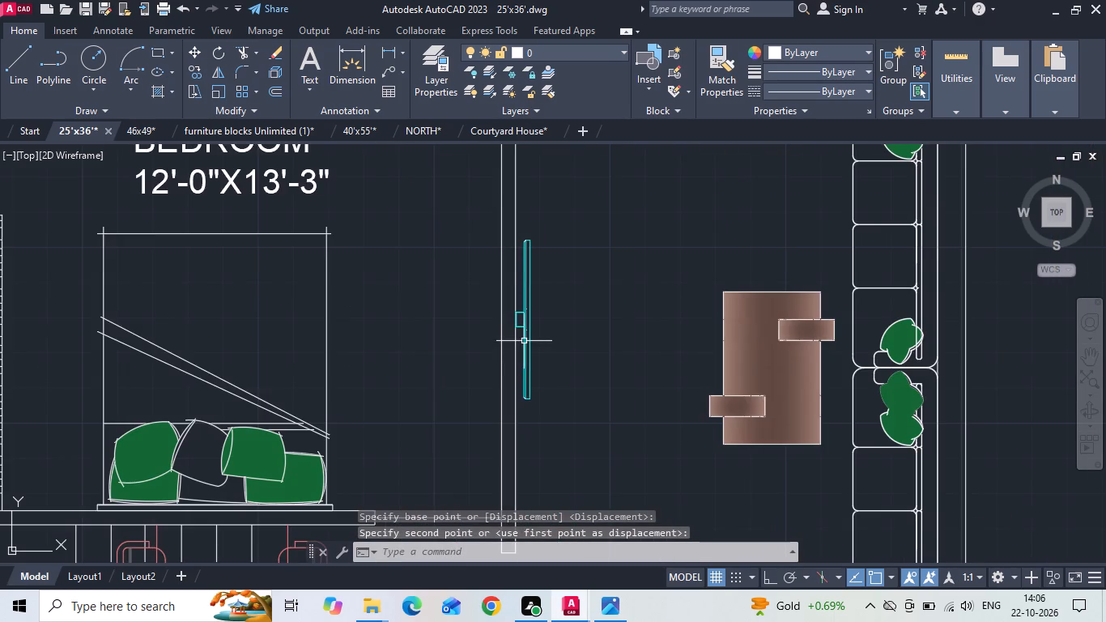
{"action": "scroll", "coordinate": [524, 341], "scroll_direction": "down", "scroll_amount": 2}
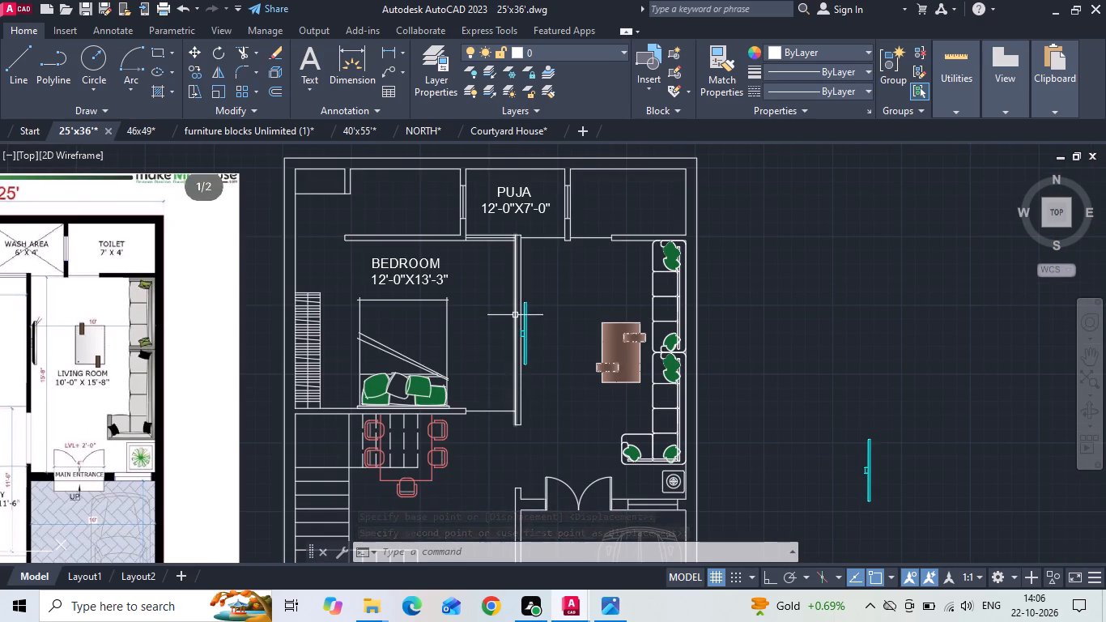
Rotate the spare TV outside the house 90° clockwise with Ortho on, so it lies horizontally with its bracket facing up.
{"action": "left_click_drag", "start_coordinate": [841, 523], "coordinate": [855, 498]}
{"action": "left_click", "coordinate": [922, 389]}
{"action": "right_click", "coordinate": [921, 388]}
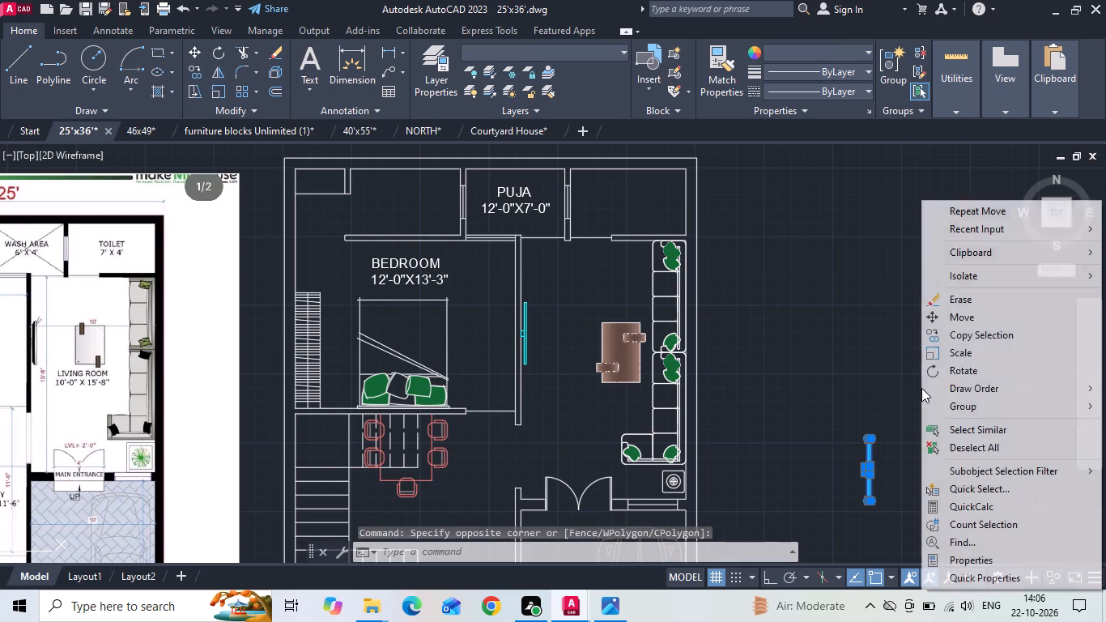
{"action": "left_click", "coordinate": [963, 373]}
{"action": "left_click", "coordinate": [863, 341]}
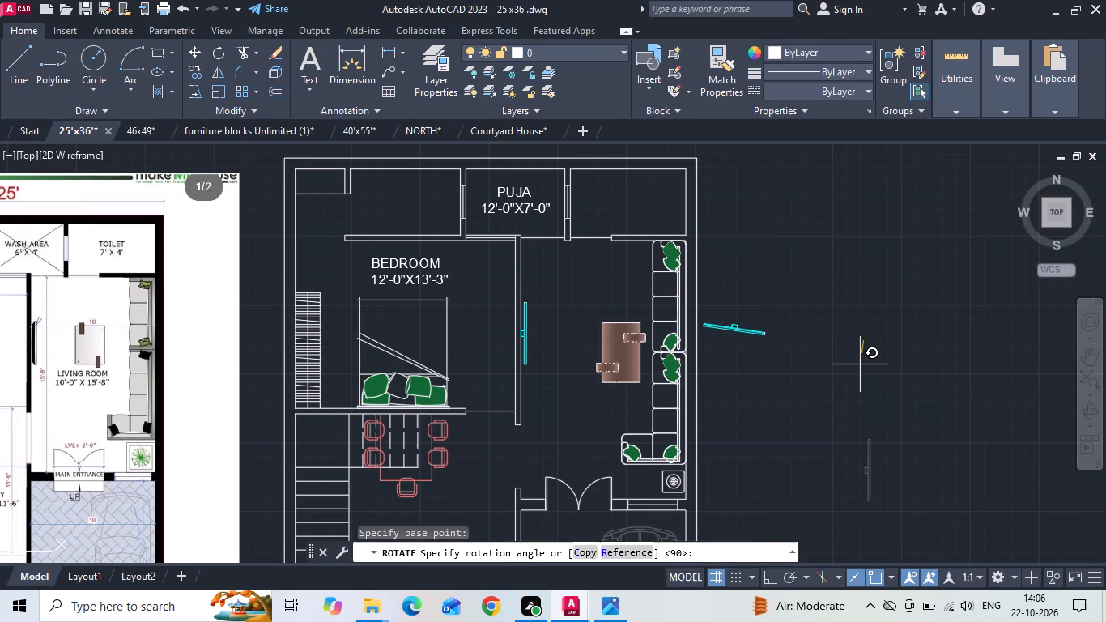
{"action": "key", "text": "F8"}
{"action": "left_click", "coordinate": [860, 364]}
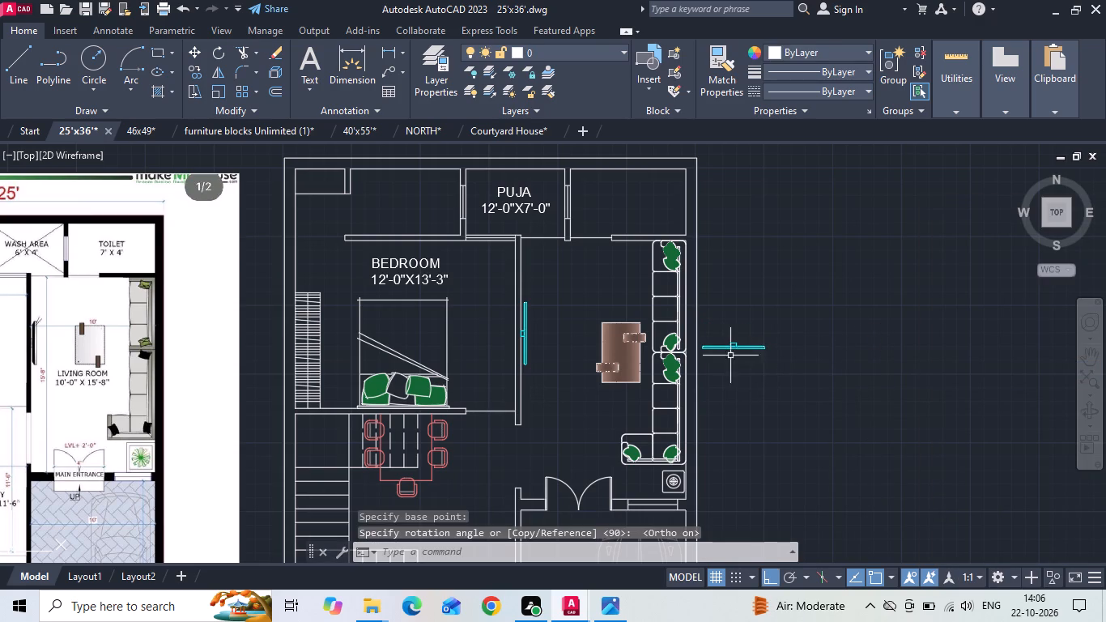
Move the horizontal TV by its bracket's end corner onto the bedroom face of the wall above the BEDROOM label.
{"action": "scroll", "coordinate": [747, 336], "scroll_direction": "up", "scroll_amount": 2}
{"action": "left_click_drag", "start_coordinate": [810, 327], "coordinate": [812, 342]}
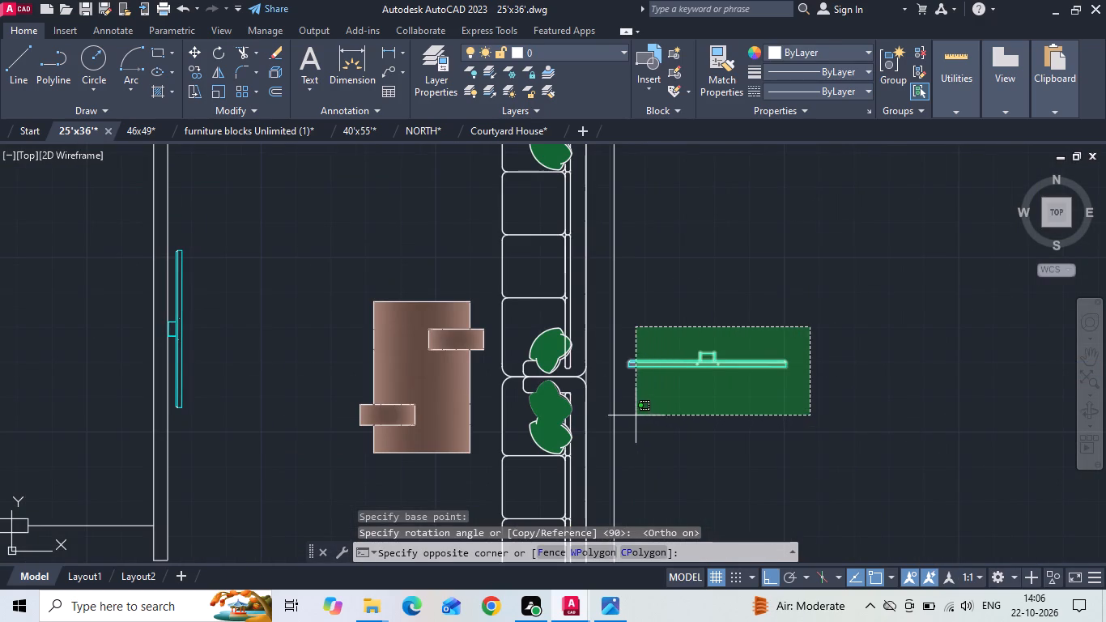
{"action": "left_click", "coordinate": [625, 415]}
{"action": "right_click", "coordinate": [670, 291]}
{"action": "left_click", "coordinate": [704, 322]}
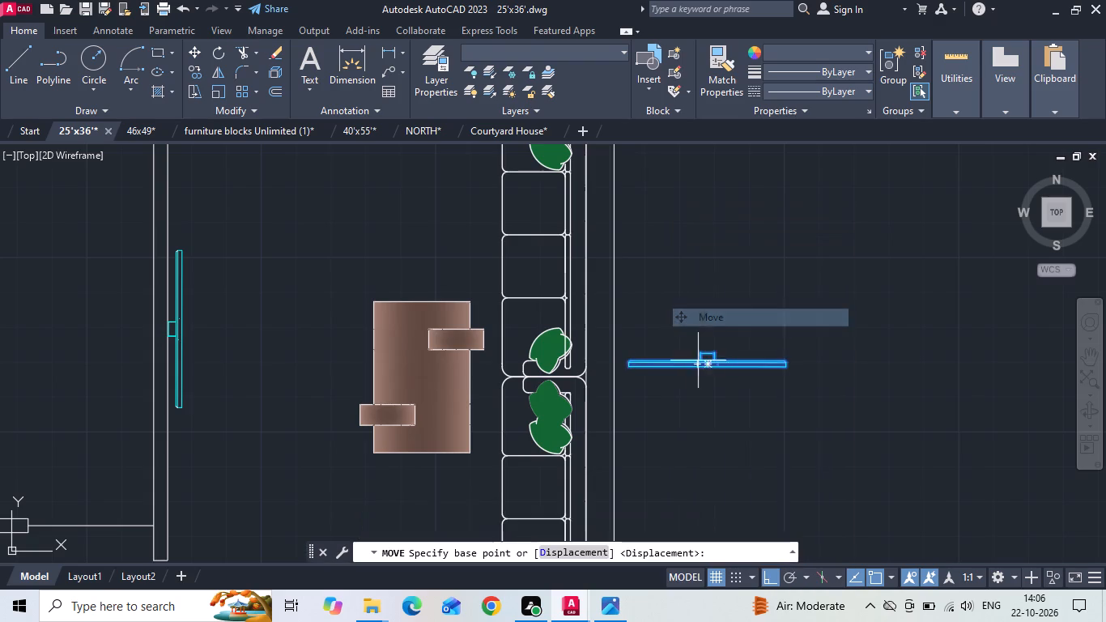
{"action": "scroll", "coordinate": [697, 360], "scroll_direction": "up", "scroll_amount": 8}
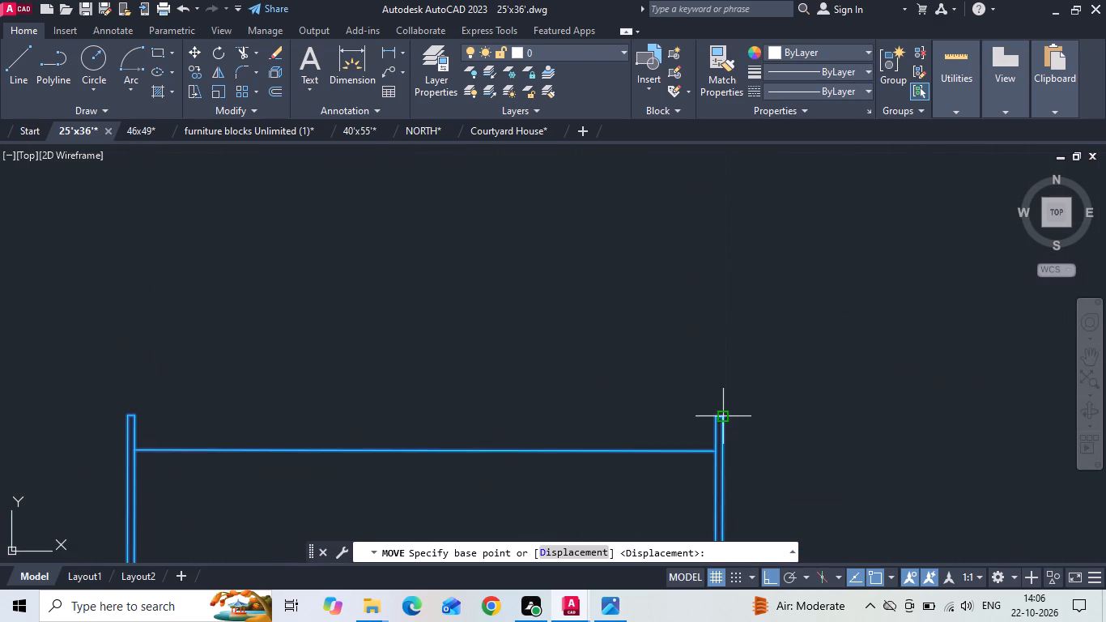
{"action": "left_click", "coordinate": [724, 420]}
{"action": "scroll", "coordinate": [815, 390], "scroll_direction": "down", "scroll_amount": 9}
{"action": "scroll", "coordinate": [694, 412], "scroll_direction": "down", "scroll_amount": 2}
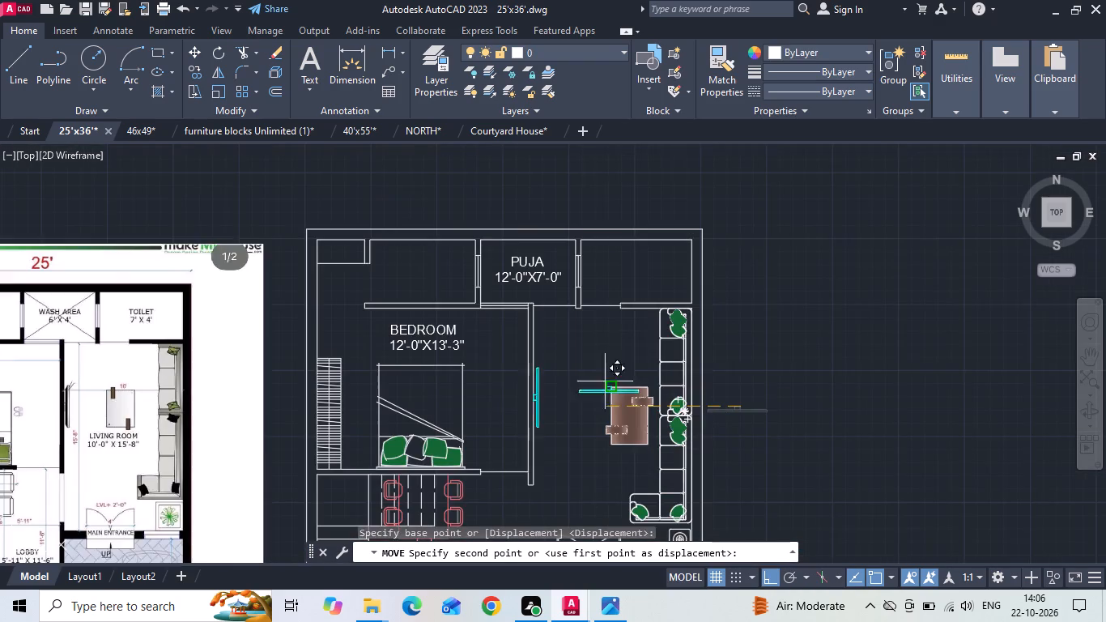
{"action": "scroll", "coordinate": [455, 343], "scroll_direction": "up", "scroll_amount": 1}
{"action": "left_click", "coordinate": [435, 292]}
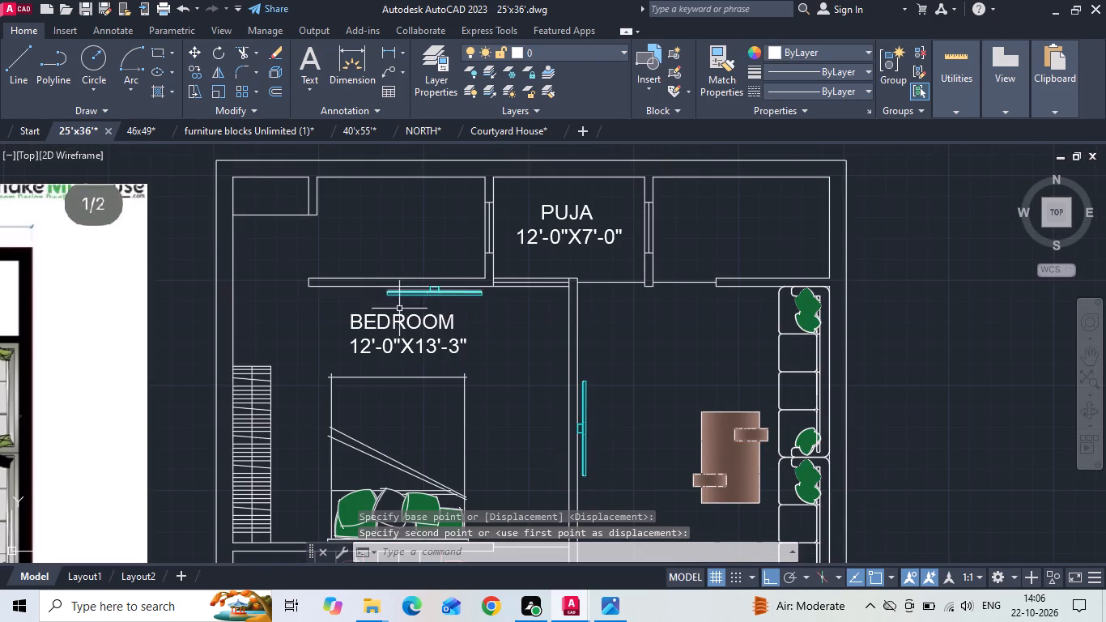
Shift the bedroom TV about 1'-8" to the left along the wall, towards the centre line of the bed.
{"action": "middle_click_drag", "start_coordinate": [320, 317], "coordinate": [420, 277]}
{"action": "scroll", "coordinate": [475, 253], "scroll_direction": "up", "scroll_amount": 2}
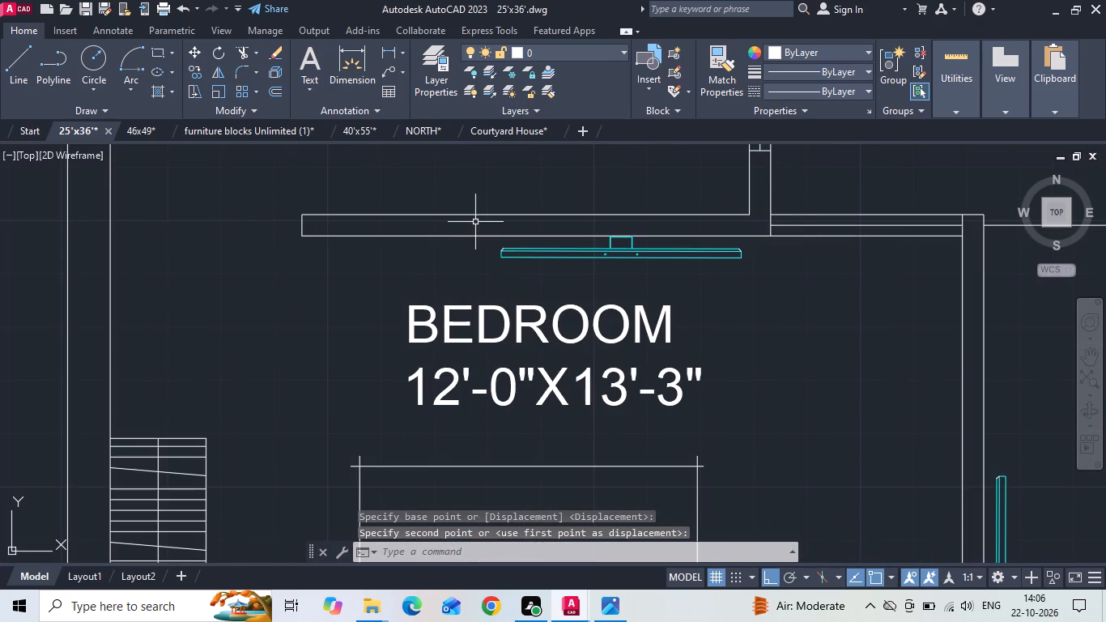
{"action": "left_click_drag", "start_coordinate": [477, 219], "coordinate": [485, 232]}
{"action": "left_click", "coordinate": [776, 312]}
{"action": "right_click", "coordinate": [713, 296]}
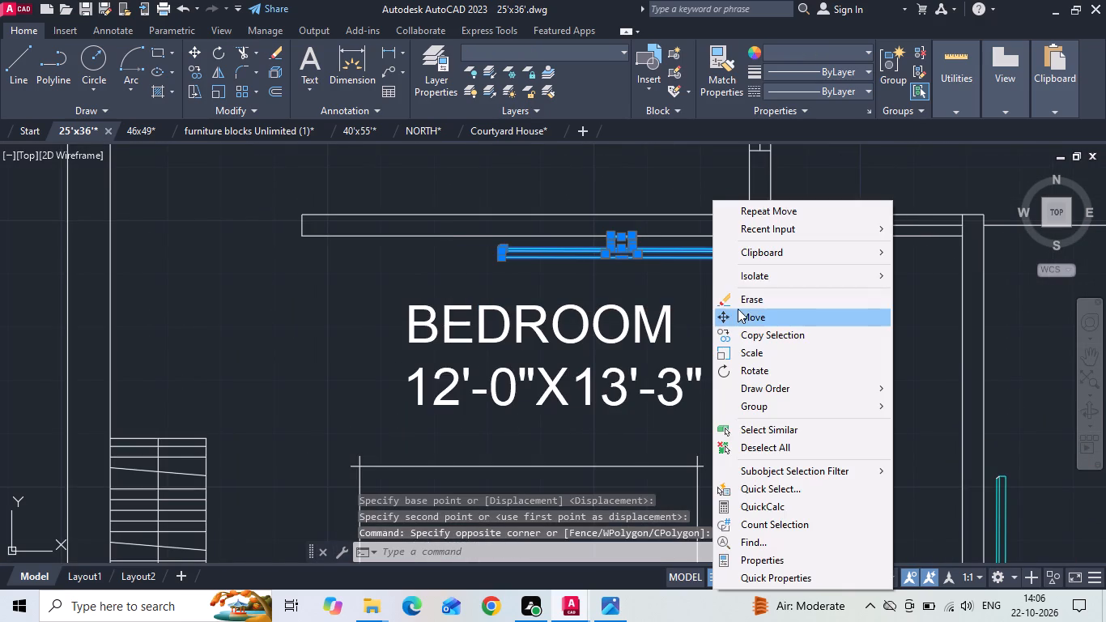
{"action": "left_click", "coordinate": [739, 309]}
{"action": "left_click", "coordinate": [837, 317]}
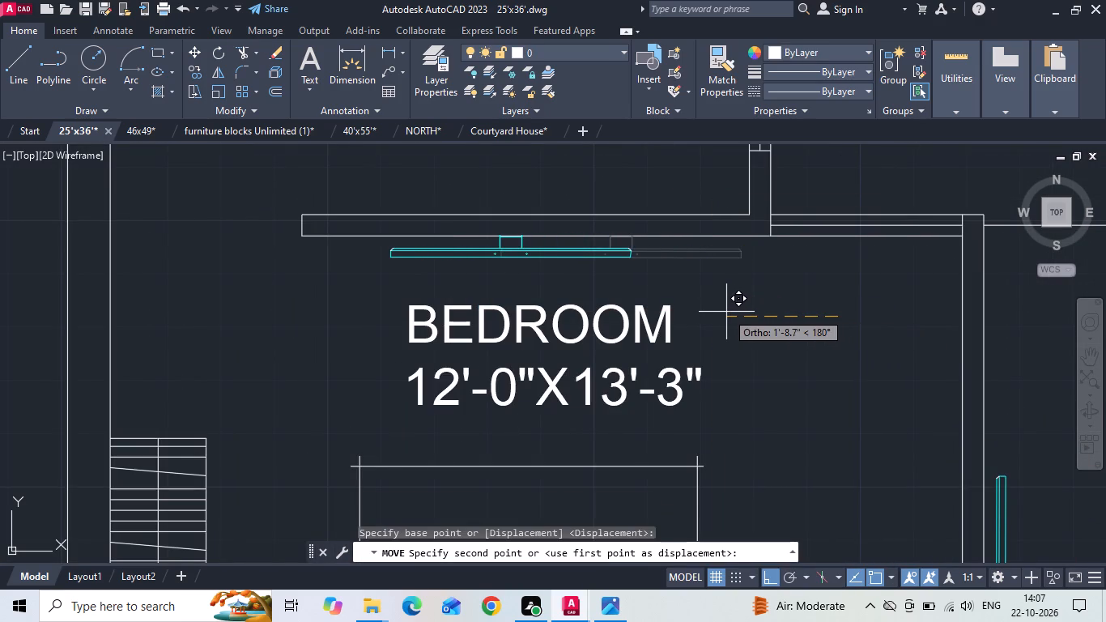
{"action": "left_click", "coordinate": [730, 312]}
Save the 25'x36' drawing.
{"action": "key", "text": "ctrl+s"}
Close the Courtyard House, NORTH, 40'x55' and furniture blocks Unlimited (1) drawings, saving their changes.
{"action": "scroll", "coordinate": [555, 242], "scroll_direction": "down", "scroll_amount": 3}
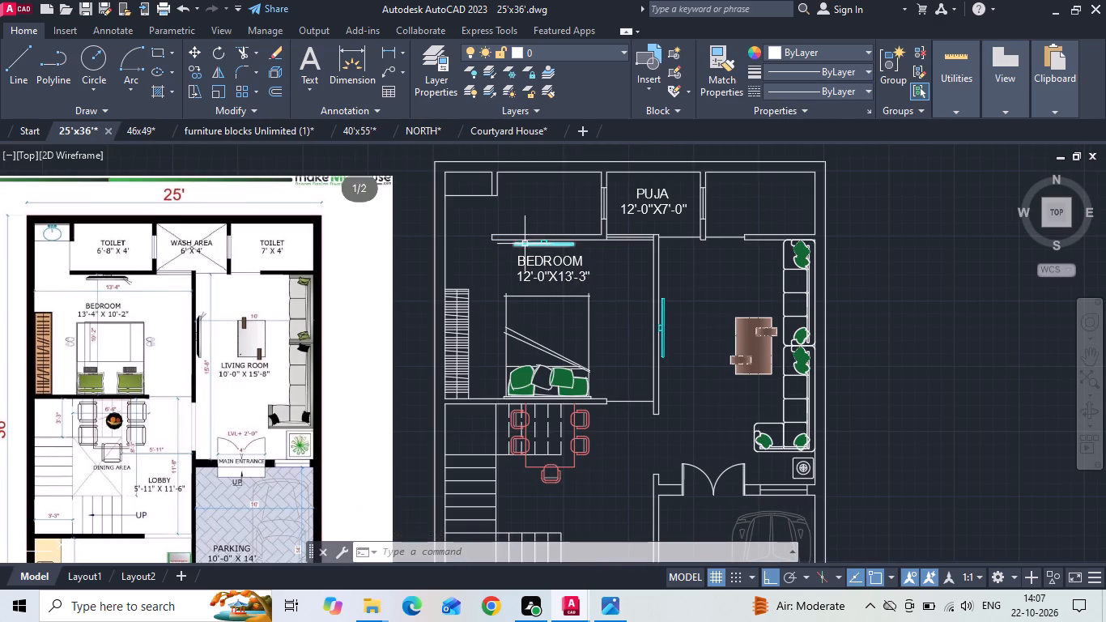
{"action": "left_click", "coordinate": [559, 130]}
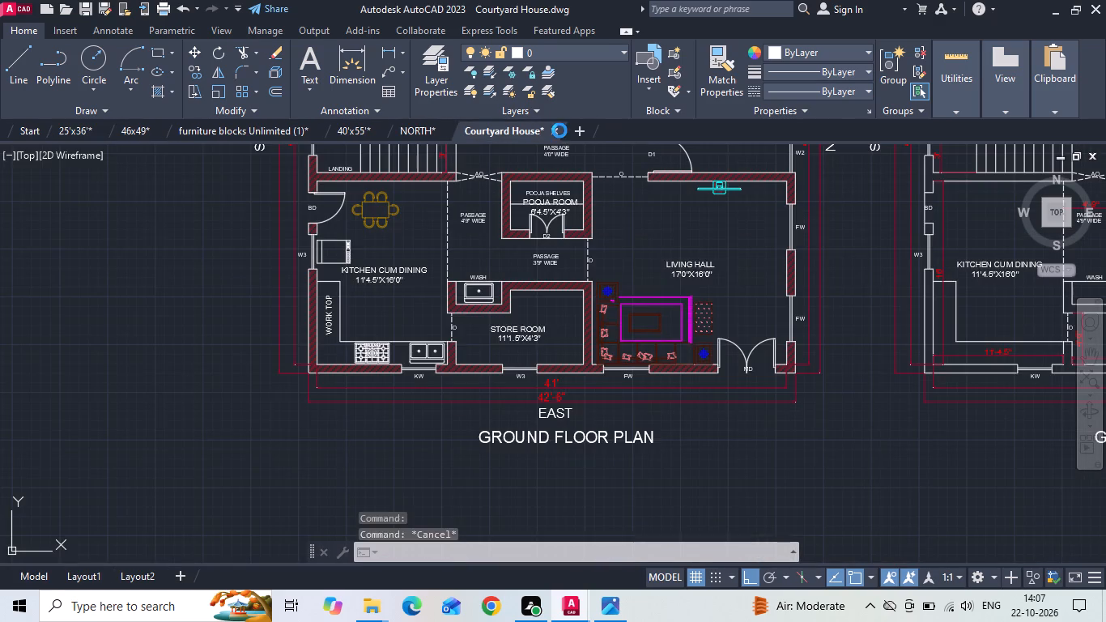
{"action": "left_click", "coordinate": [537, 339]}
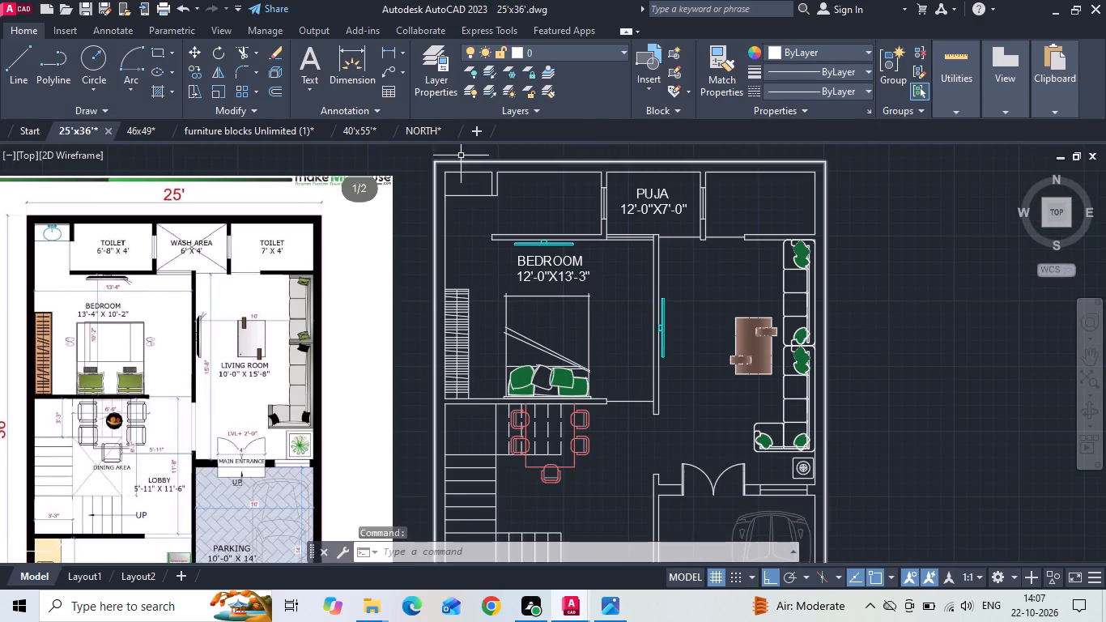
{"action": "left_click", "coordinate": [449, 130]}
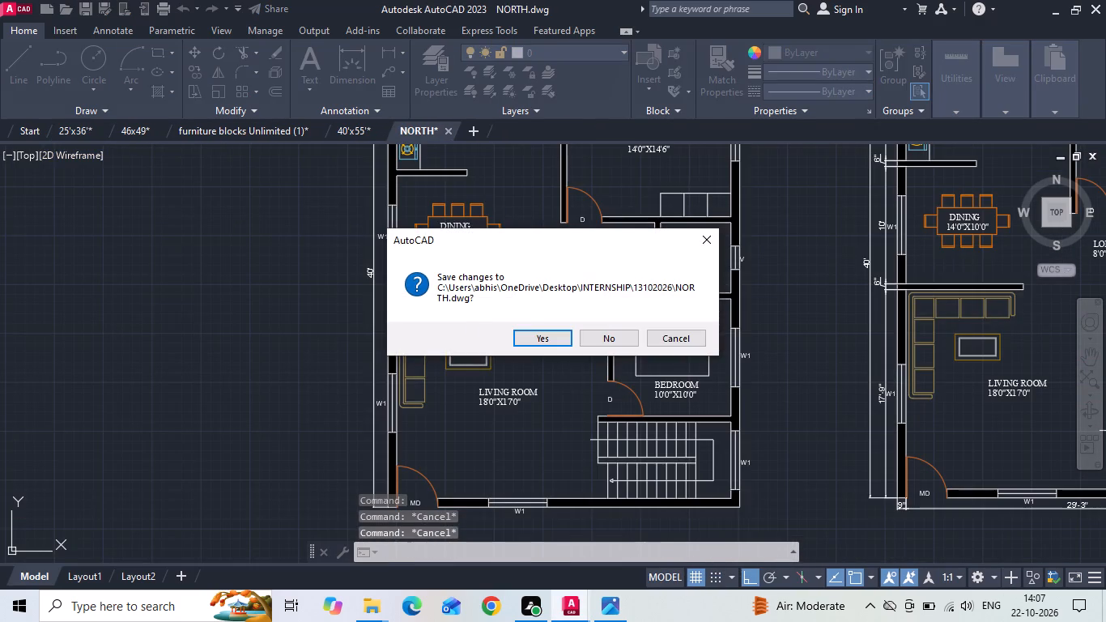
{"action": "left_click", "coordinate": [528, 339]}
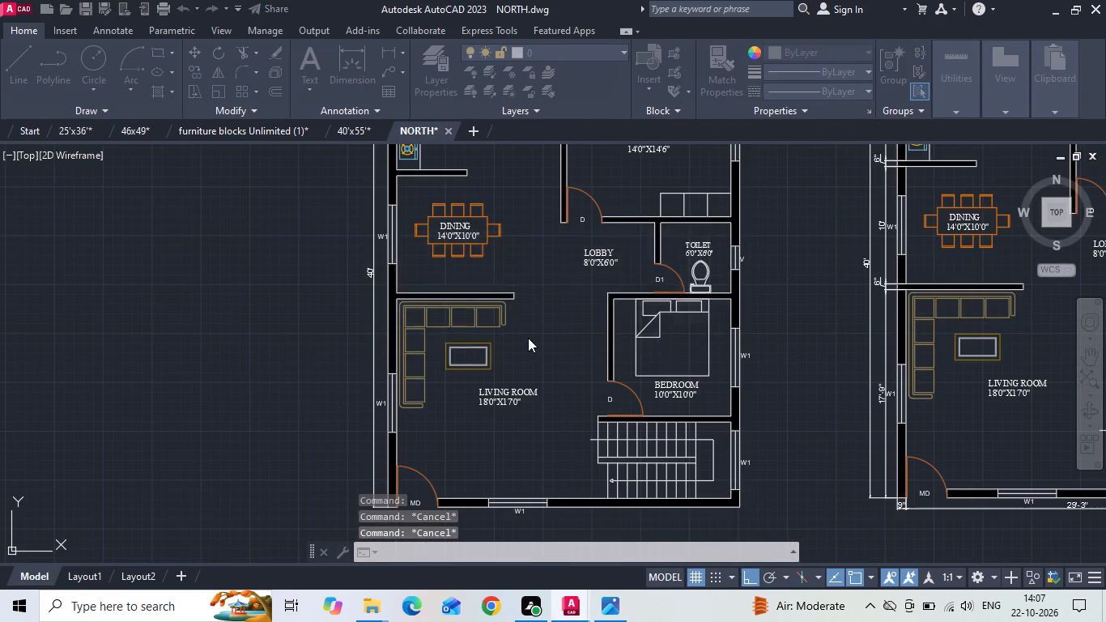
{"action": "left_click", "coordinate": [389, 133]}
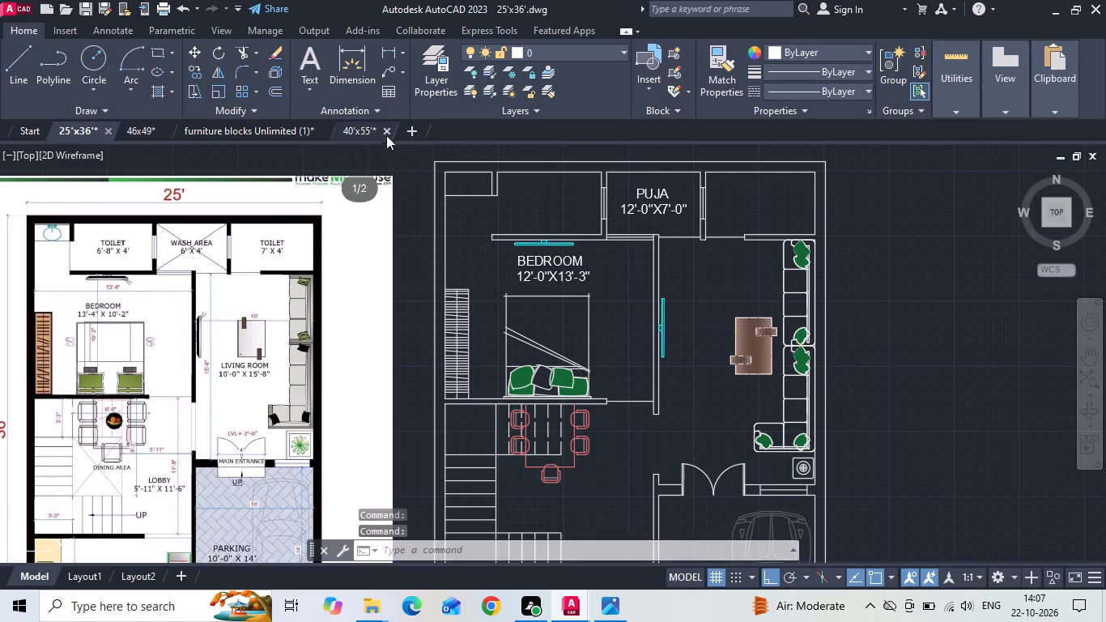
{"action": "left_click", "coordinate": [551, 340]}
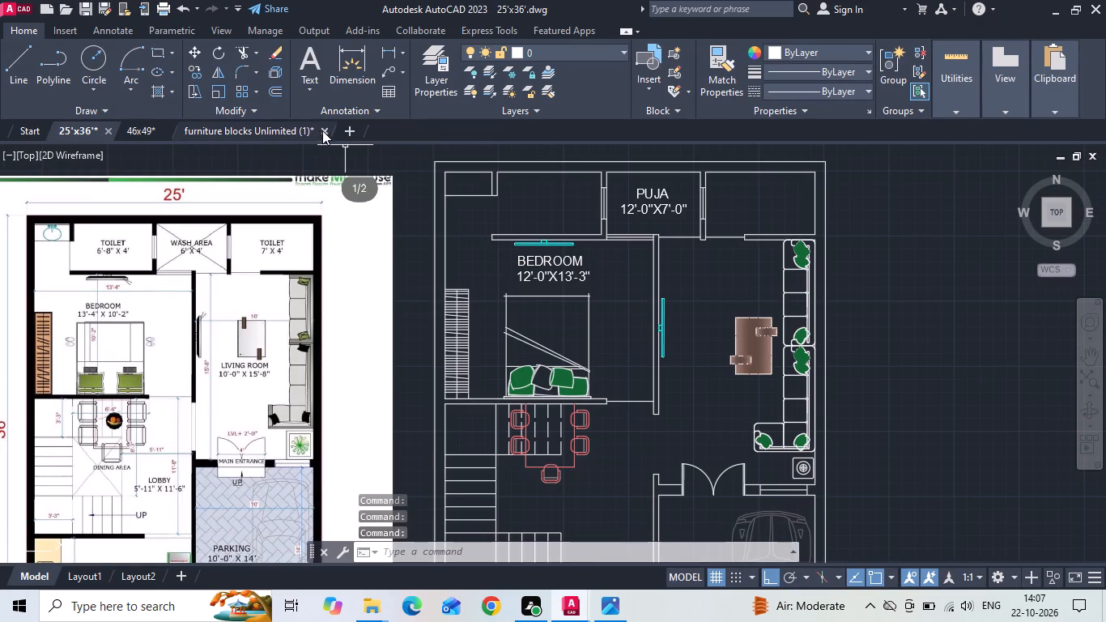
{"action": "left_click", "coordinate": [324, 130]}
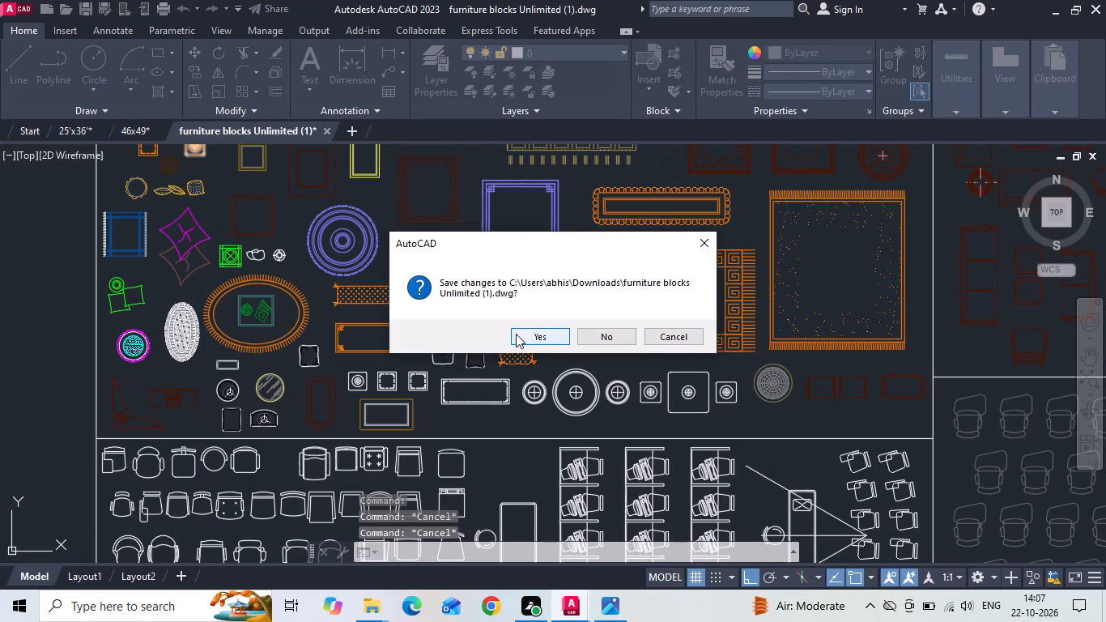
{"action": "left_click", "coordinate": [516, 334]}
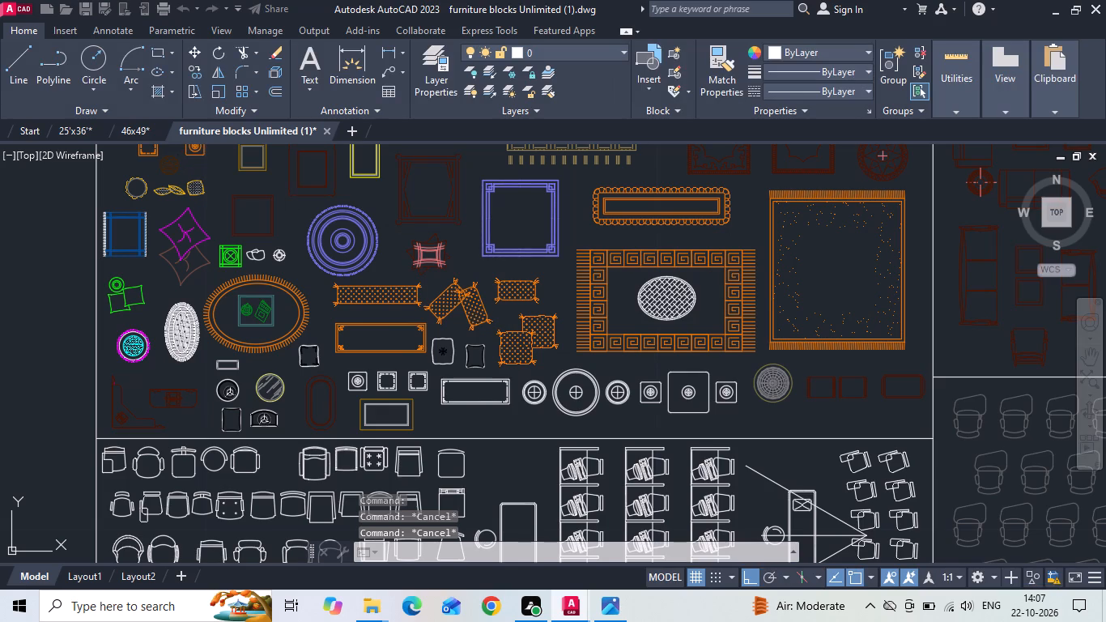
Replace the name PUJA with WASH AREA in the room label between the two toilets.
{"action": "scroll", "coordinate": [550, 274], "scroll_direction": "down", "scroll_amount": 1}
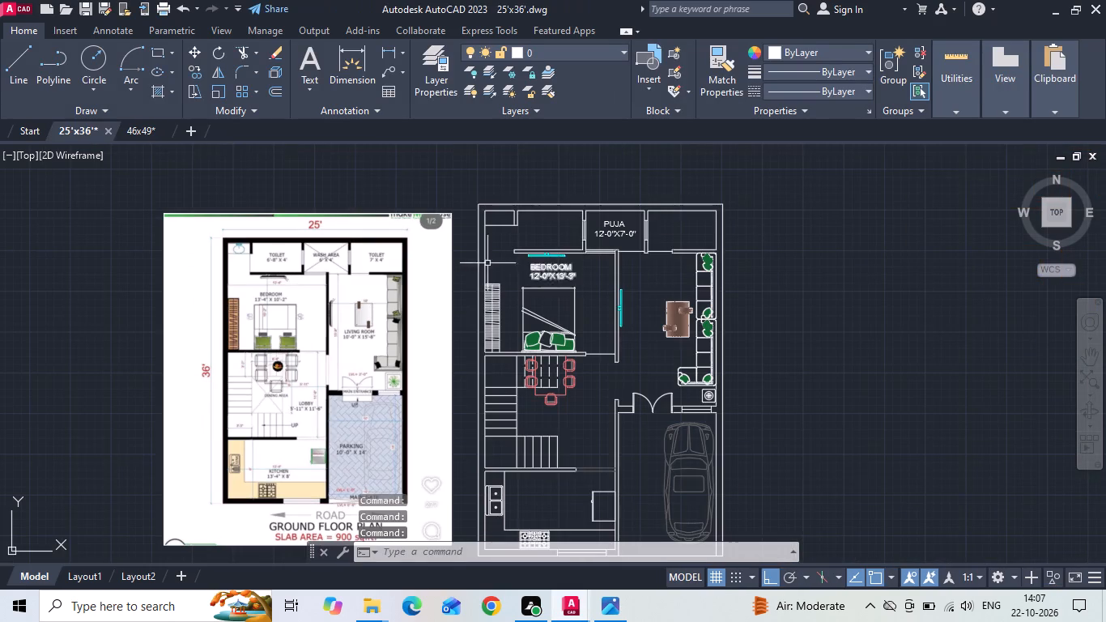
{"action": "scroll", "coordinate": [601, 199], "scroll_direction": "up", "scroll_amount": 2}
{"action": "middle_click_drag", "start_coordinate": [654, 264], "coordinate": [896, 266]}
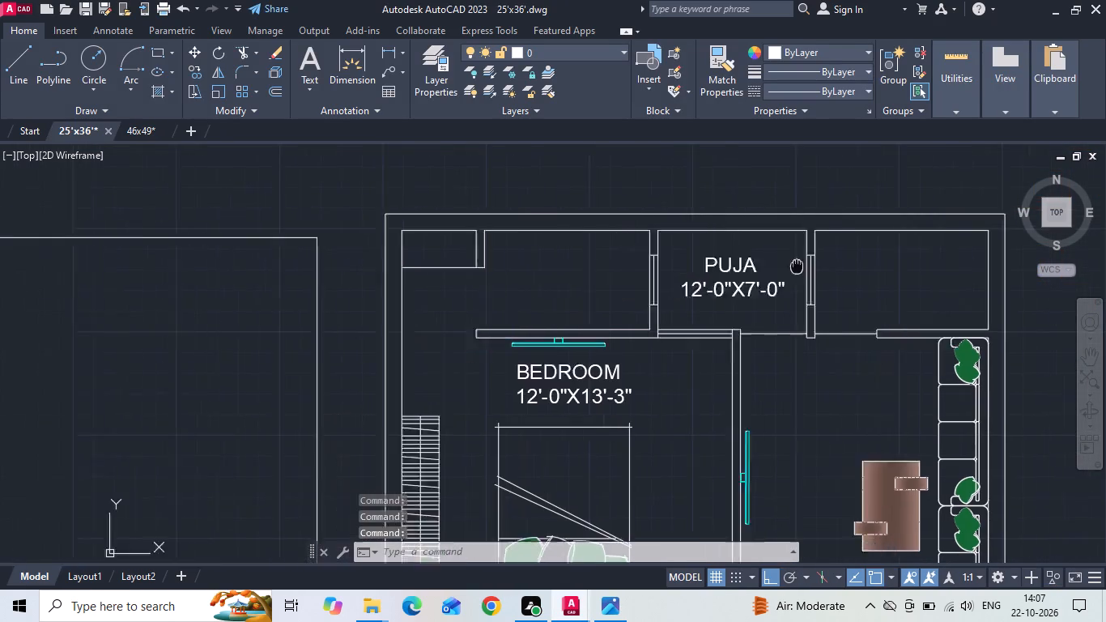
{"action": "middle_click_drag", "start_coordinate": [896, 266], "coordinate": [903, 266]}
{"action": "double_click", "coordinate": [900, 266]}
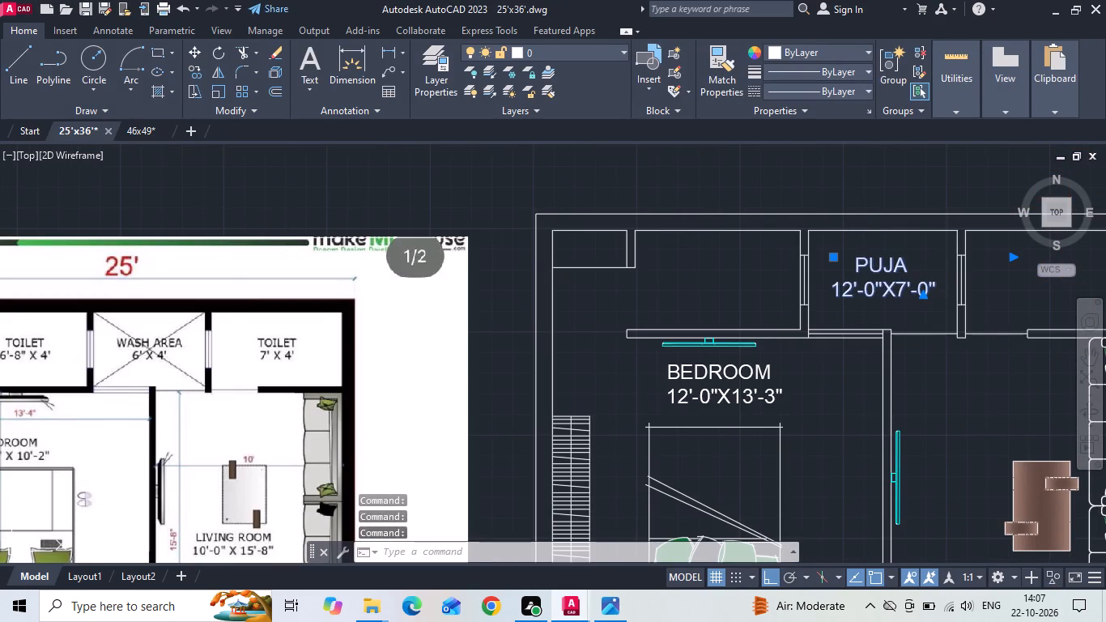
{"action": "left_click_drag", "start_coordinate": [920, 274], "coordinate": [855, 264]}
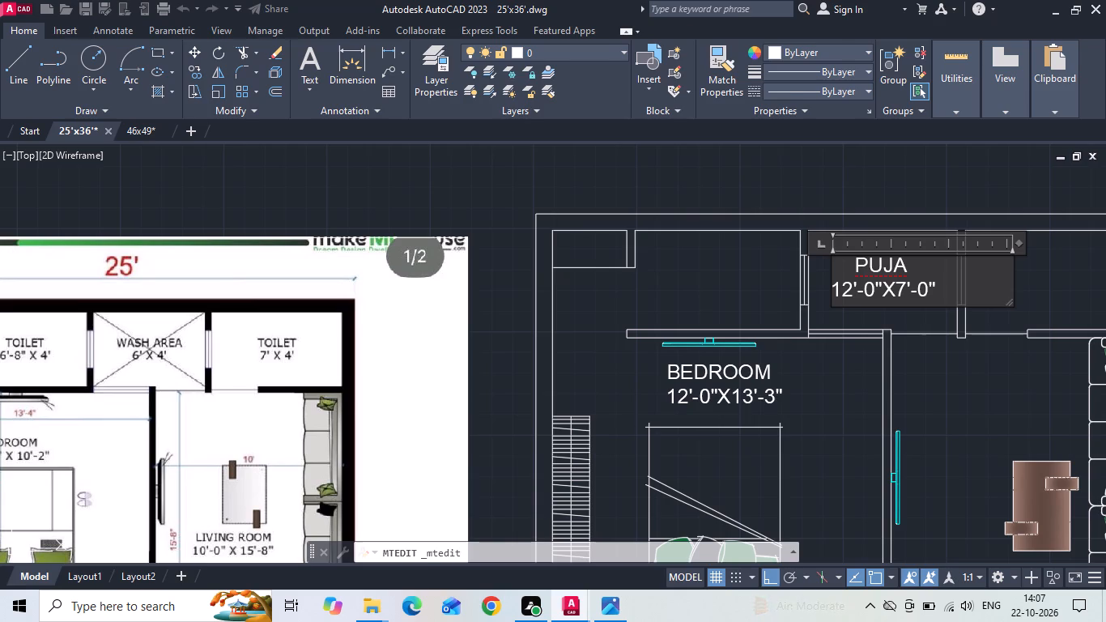
{"action": "key", "text": "BackSpace"}
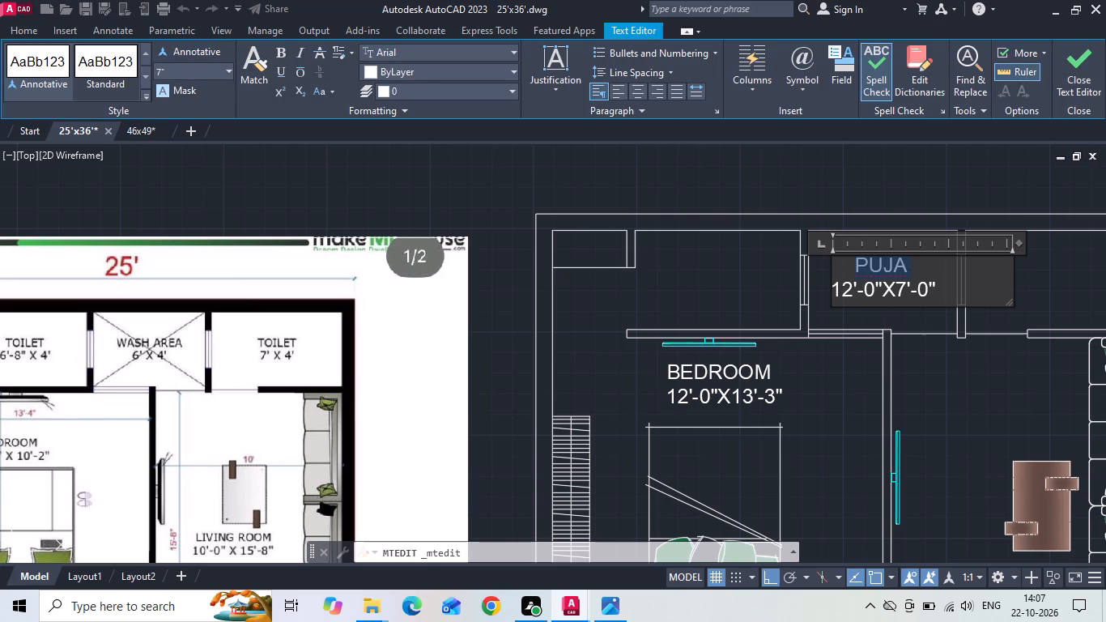
{"action": "type", "text": "wash"}
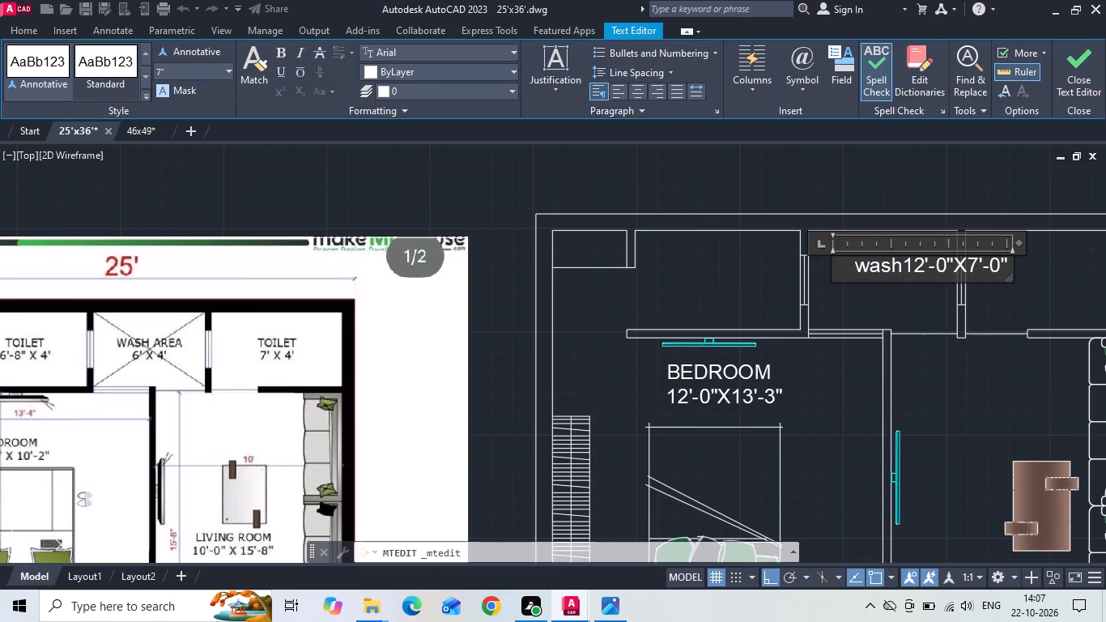
{"action": "key", "text": "BackSpace"}
{"action": "key", "text": "BackSpace"}
{"action": "key", "text": "BackSpace"}
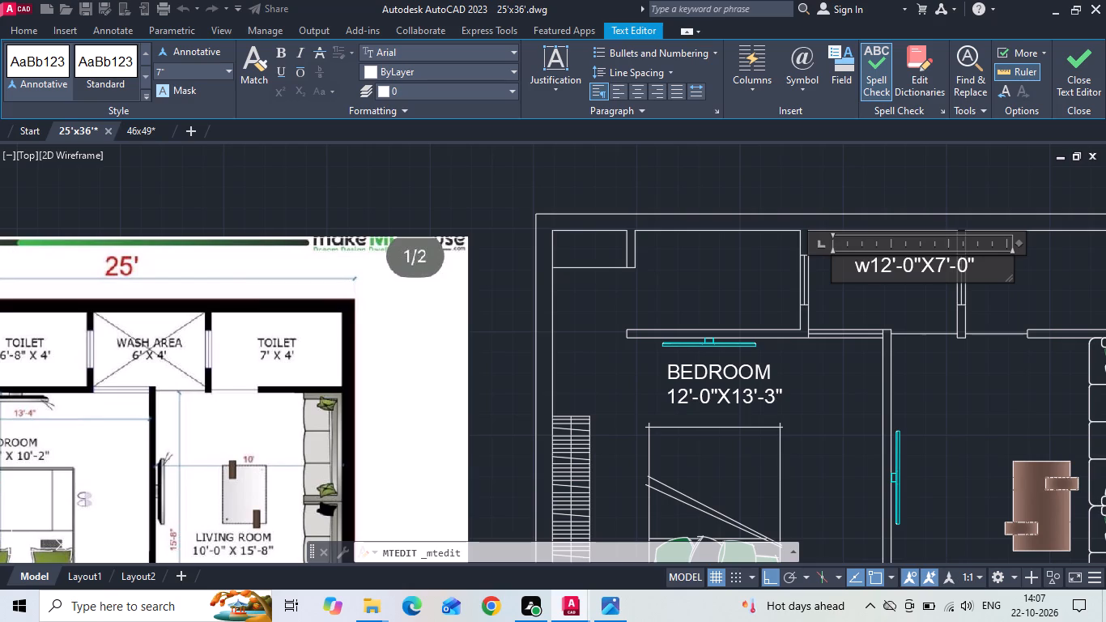
{"action": "key", "text": "BackSpace"}
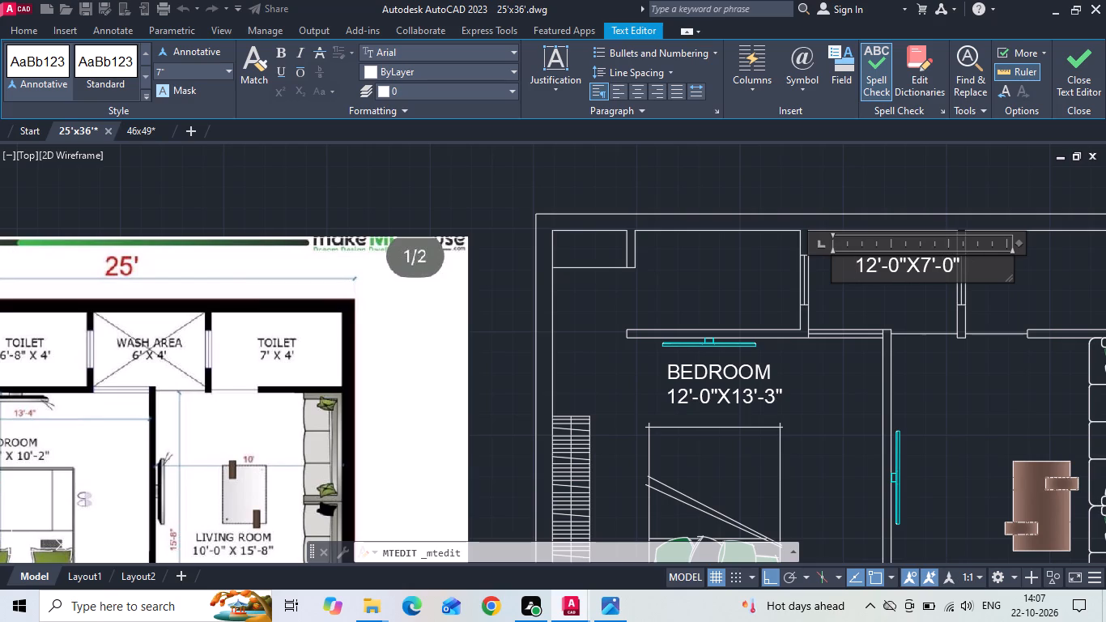
{"action": "type", "text": "WAS"}
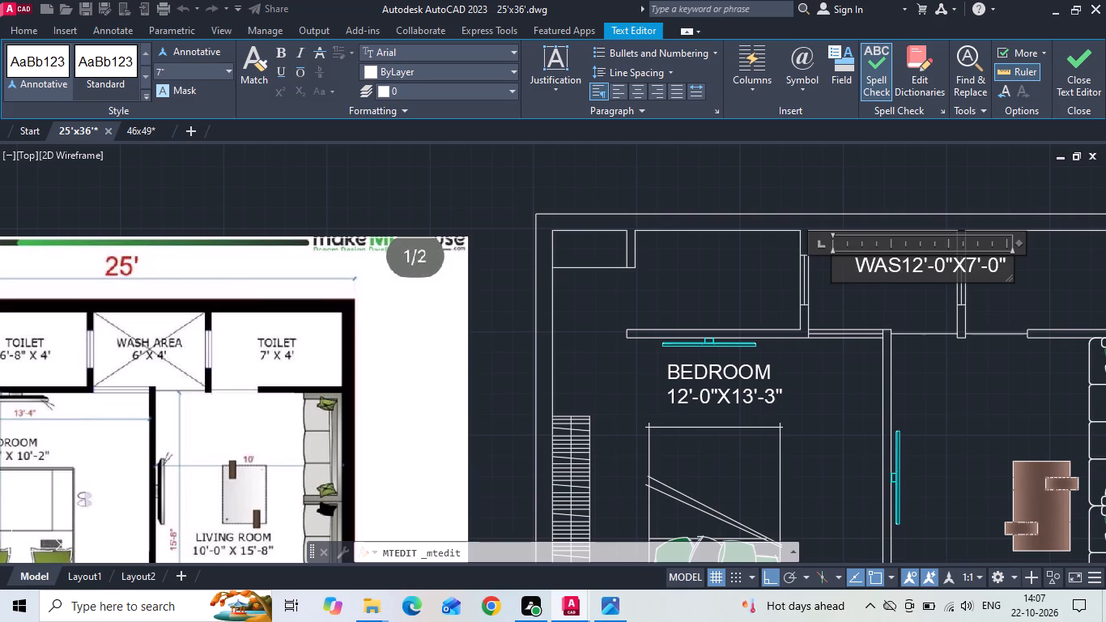
{"action": "type", "text": "H AREA"}
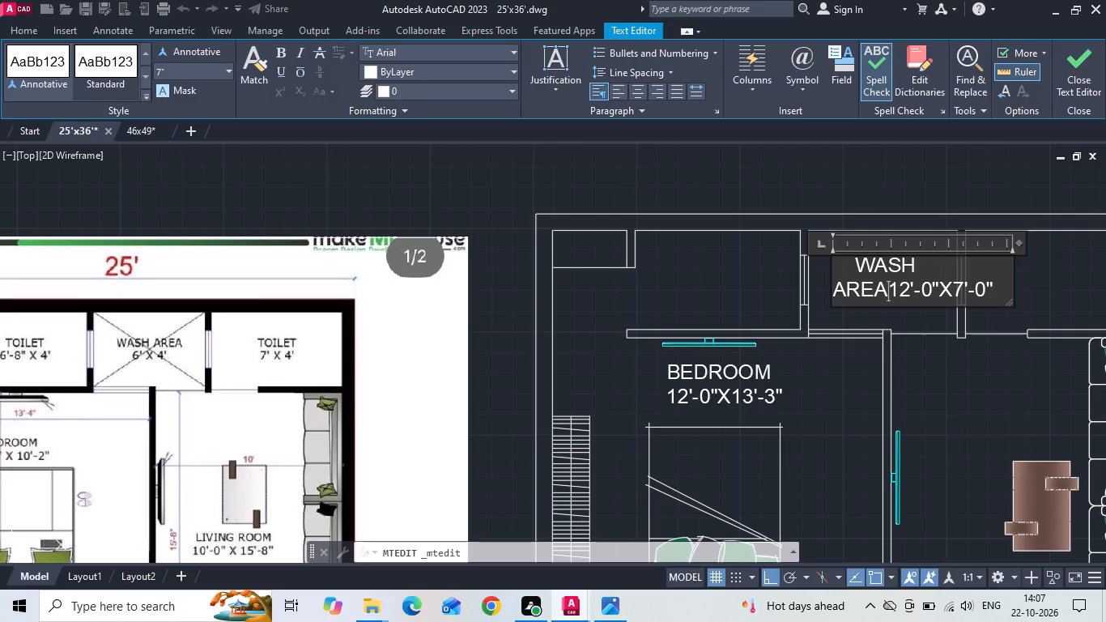
Widen the label's text frame and arrange WASH AREA above the room size on two lines without leading spaces.
{"action": "left_click_drag", "start_coordinate": [1014, 264], "coordinate": [1028, 265]}
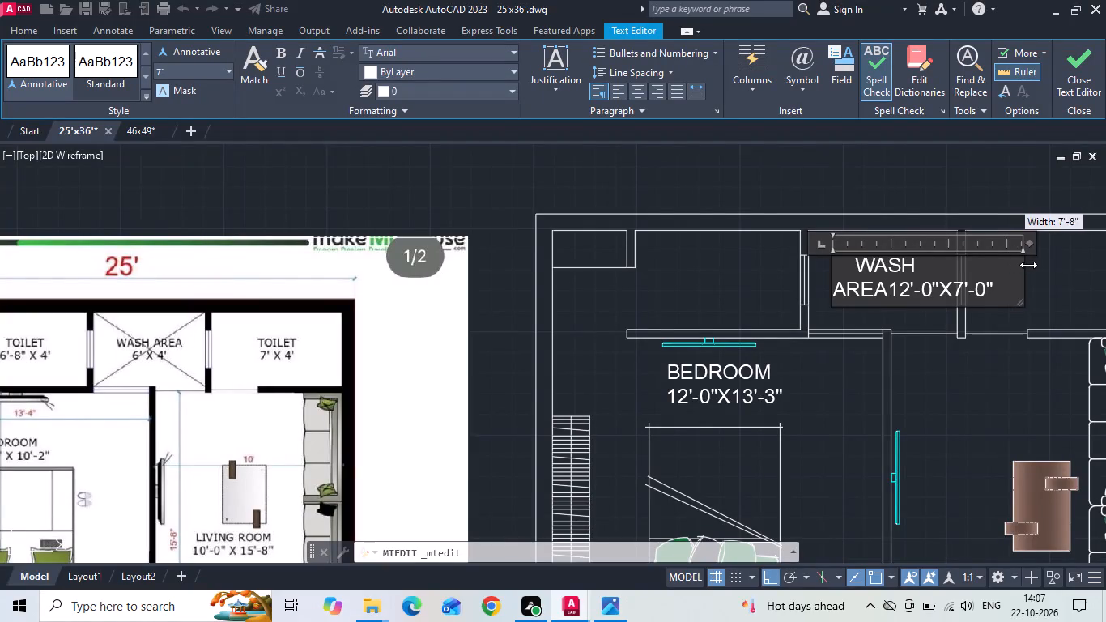
{"action": "left_click_drag", "start_coordinate": [1028, 265], "coordinate": [1097, 283]}
{"action": "key", "text": "Return"}
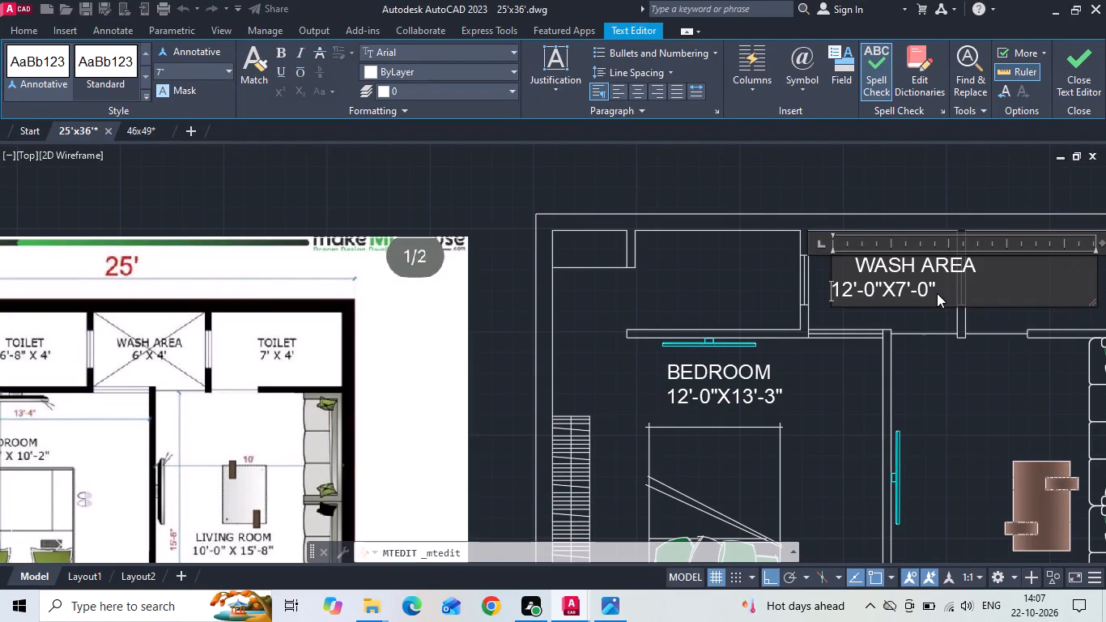
{"action": "middle_click_drag", "start_coordinate": [935, 292], "coordinate": [653, 304]}
{"action": "left_click", "coordinate": [568, 277]}
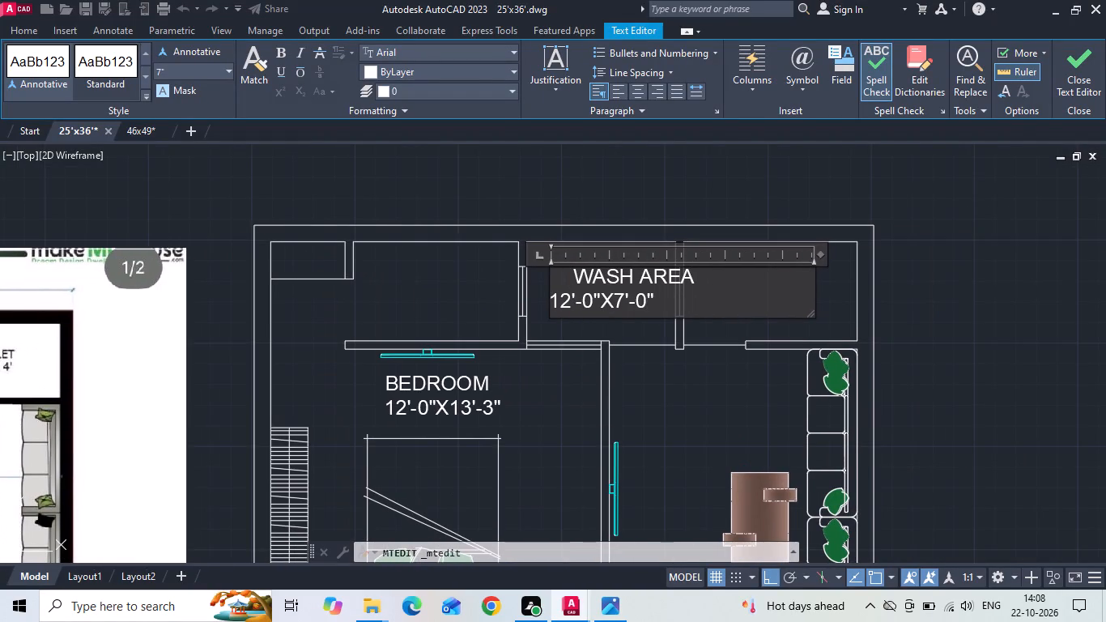
{"action": "key", "text": "BackSpace"}
{"action": "key", "text": "BackSpace"}
{"action": "key", "text": "BackSpace"}
{"action": "left_click", "coordinate": [562, 282]}
{"action": "key", "text": "BackSpace"}
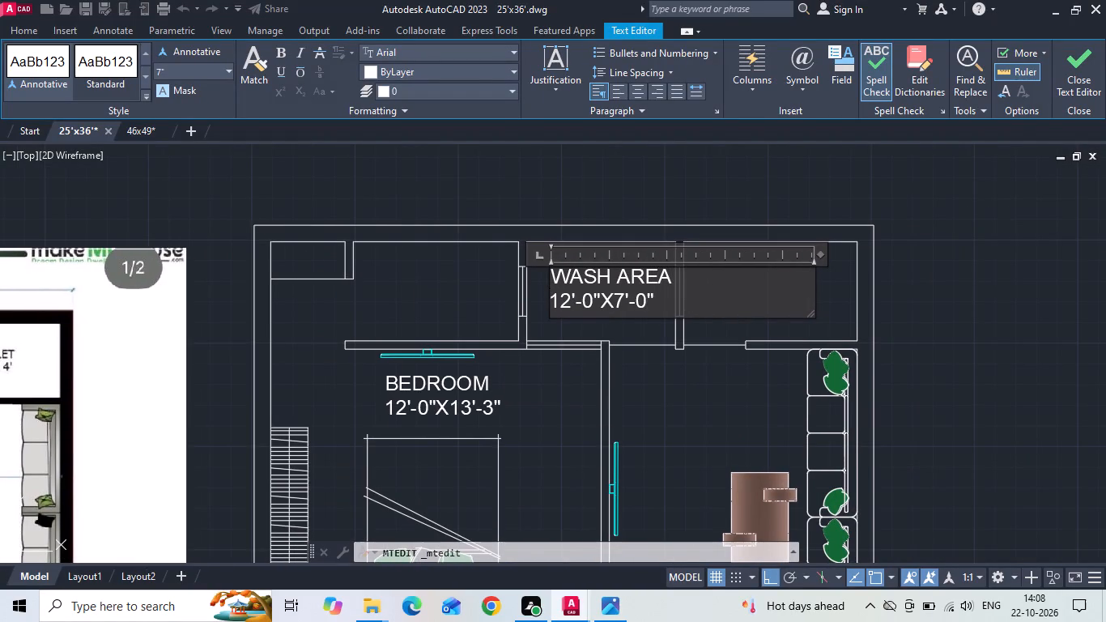
Set the room size in the WASH AREA label to 6'-0"X4'-0".
{"action": "left_click", "coordinate": [568, 310]}
{"action": "key", "text": "BackSpace"}
{"action": "key", "text": "BackSpace"}
{"action": "key", "text": "6"}
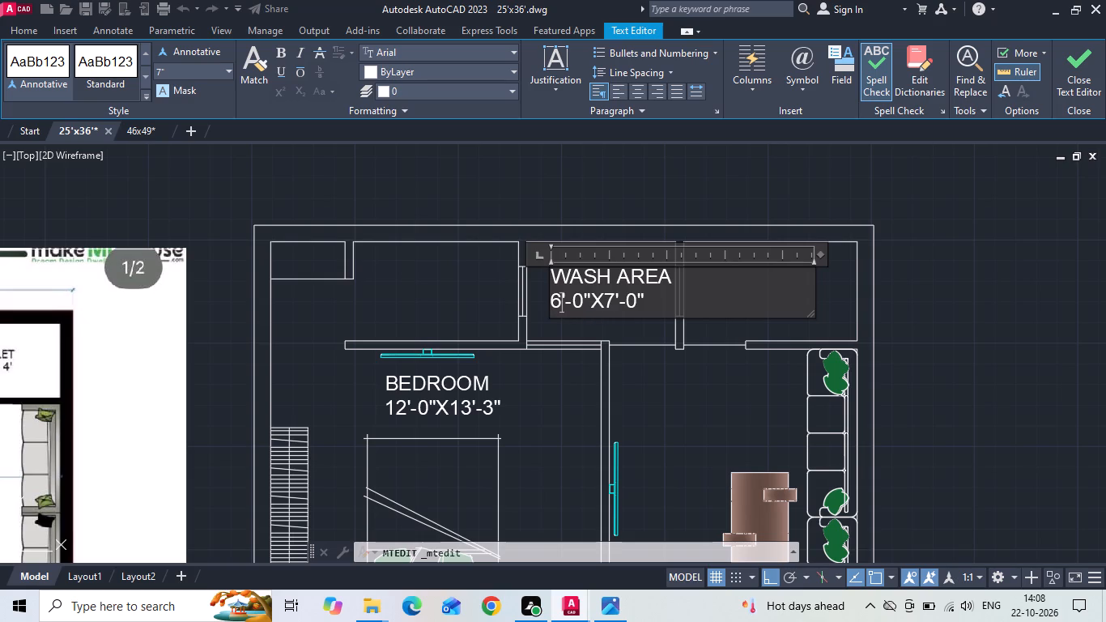
{"action": "left_click", "coordinate": [614, 299]}
{"action": "key", "text": "BackSpace"}
{"action": "key", "text": "4"}
{"action": "scroll", "coordinate": [658, 342], "scroll_direction": "down", "scroll_amount": 1}
{"action": "left_click", "coordinate": [640, 392]}
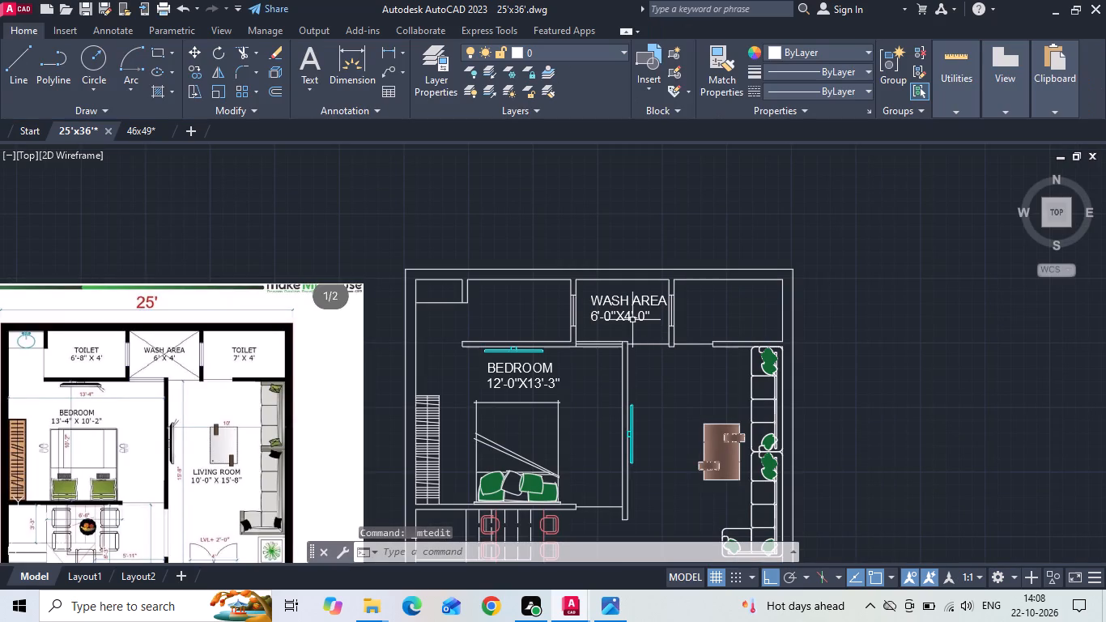
Set the text height of the whole WASH AREA label to 6".
{"action": "double_click", "coordinate": [632, 319]}
{"action": "key", "text": "ctrl+a"}
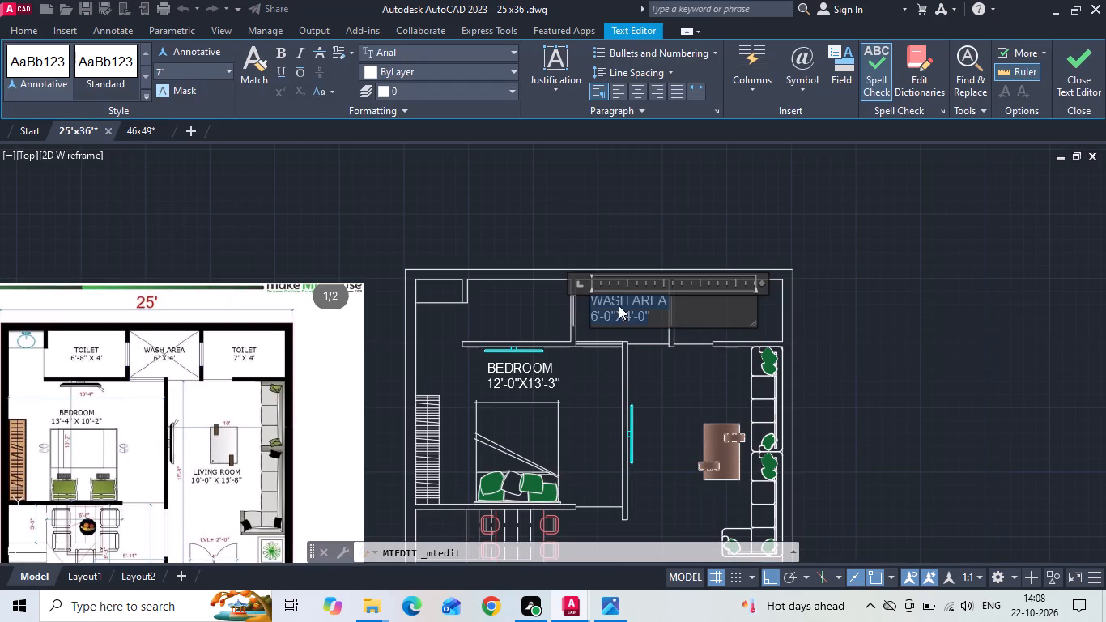
{"action": "left_click", "coordinate": [202, 75]}
{"action": "key", "text": "BackSpace"}
{"action": "type", "text": "6\""}
{"action": "key", "text": "Return"}
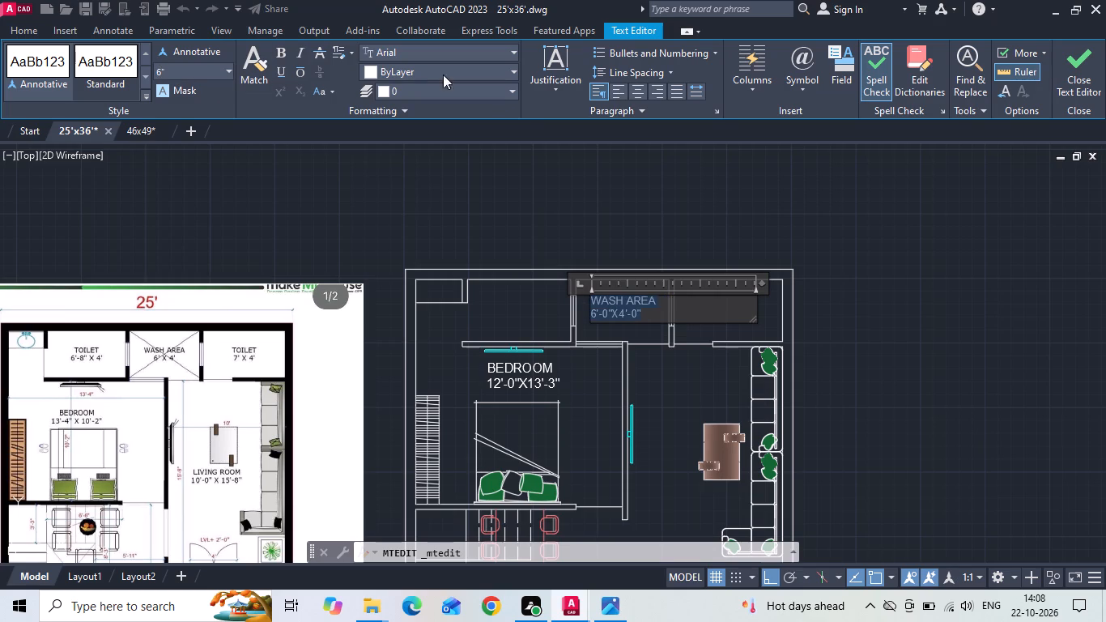
{"action": "left_click", "coordinate": [568, 207]}
Indent the size line of the WASH AREA label with two spaces to centre it under the name.
{"action": "scroll", "coordinate": [610, 336], "scroll_direction": "up", "scroll_amount": 1}
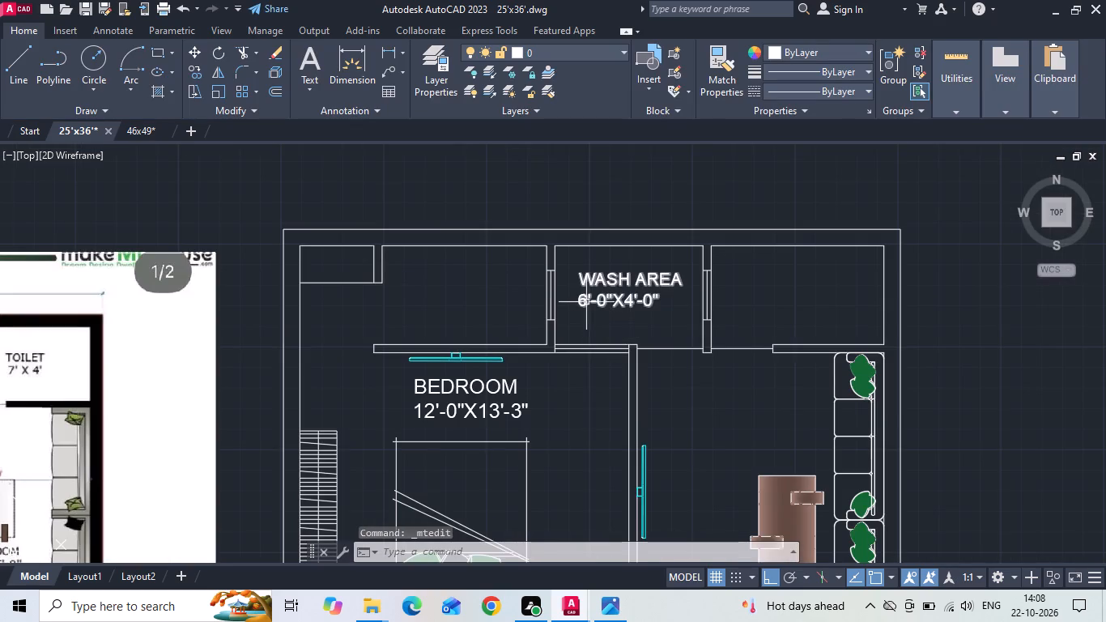
{"action": "double_click", "coordinate": [586, 302]}
{"action": "left_click", "coordinate": [577, 297]}
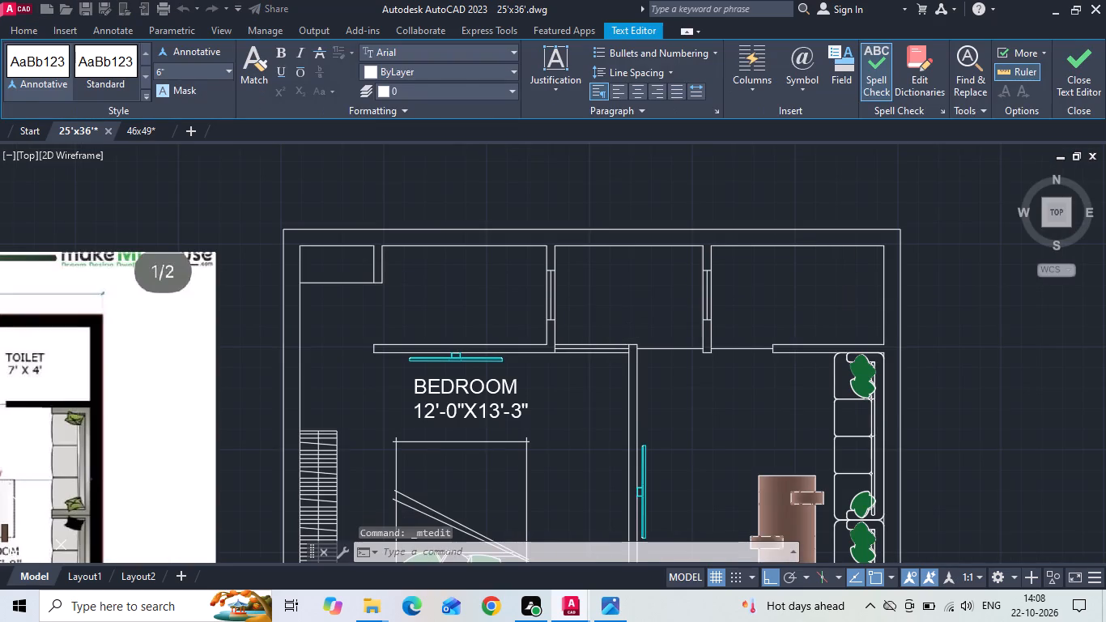
{"action": "double_click", "coordinate": [582, 294]}
{"action": "left_click", "coordinate": [583, 295]}
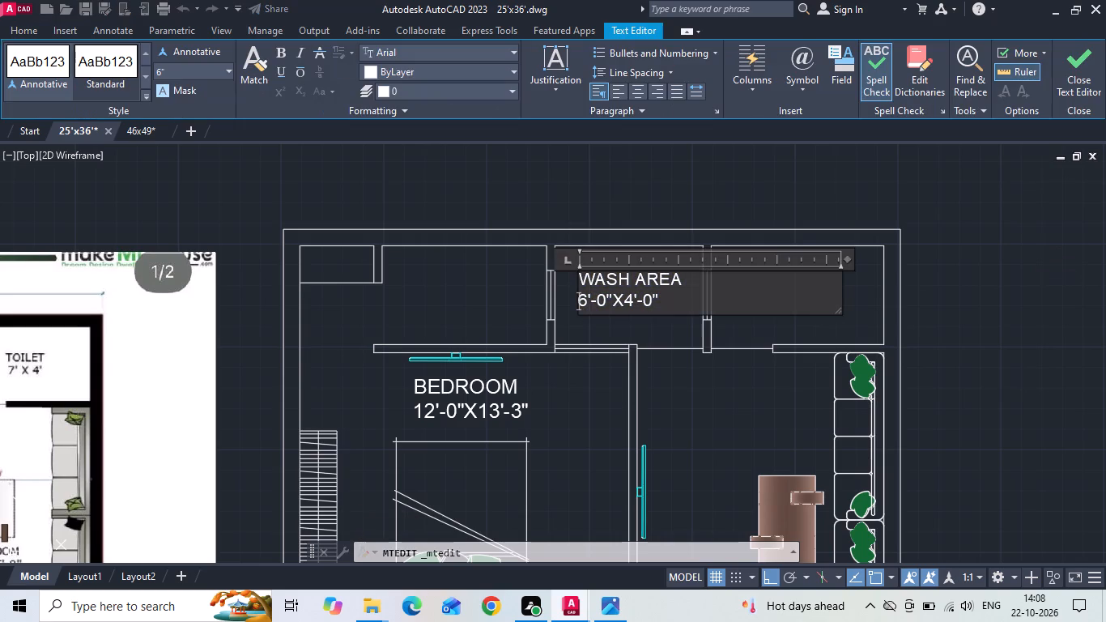
{"action": "key", "text": "space"}
{"action": "key", "text": "space"}
{"action": "left_click", "coordinate": [594, 342]}
Copy the WASH AREA label horizontally into the toilet above the bedroom.
{"action": "left_click", "coordinate": [635, 287]}
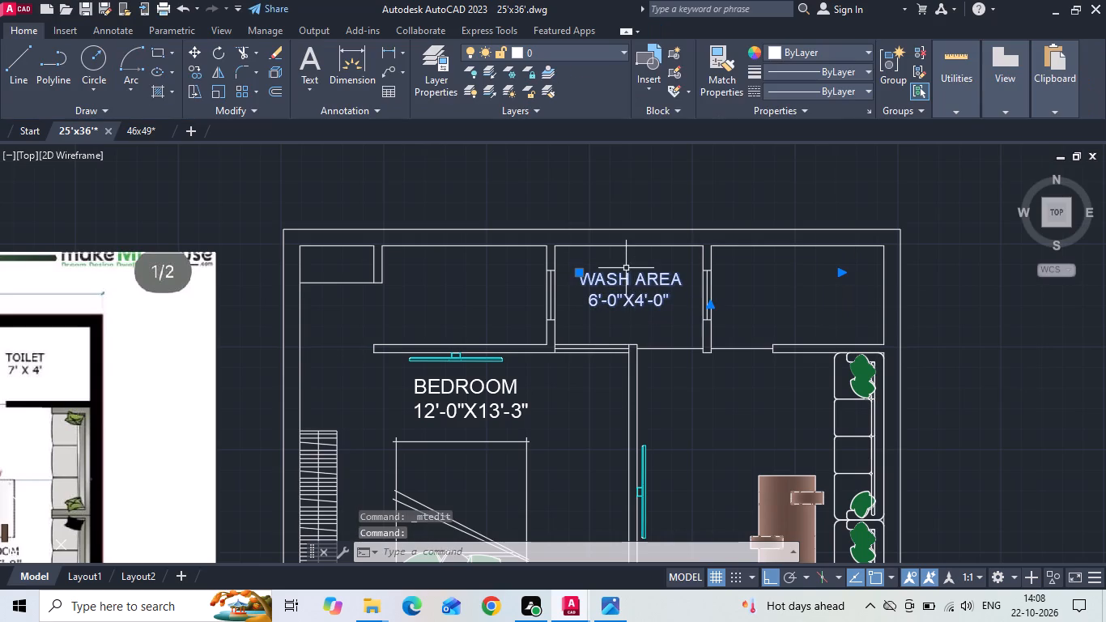
{"action": "right_click", "coordinate": [624, 266]}
{"action": "left_click", "coordinate": [671, 313]}
{"action": "left_click_drag", "start_coordinate": [666, 277], "coordinate": [653, 276]}
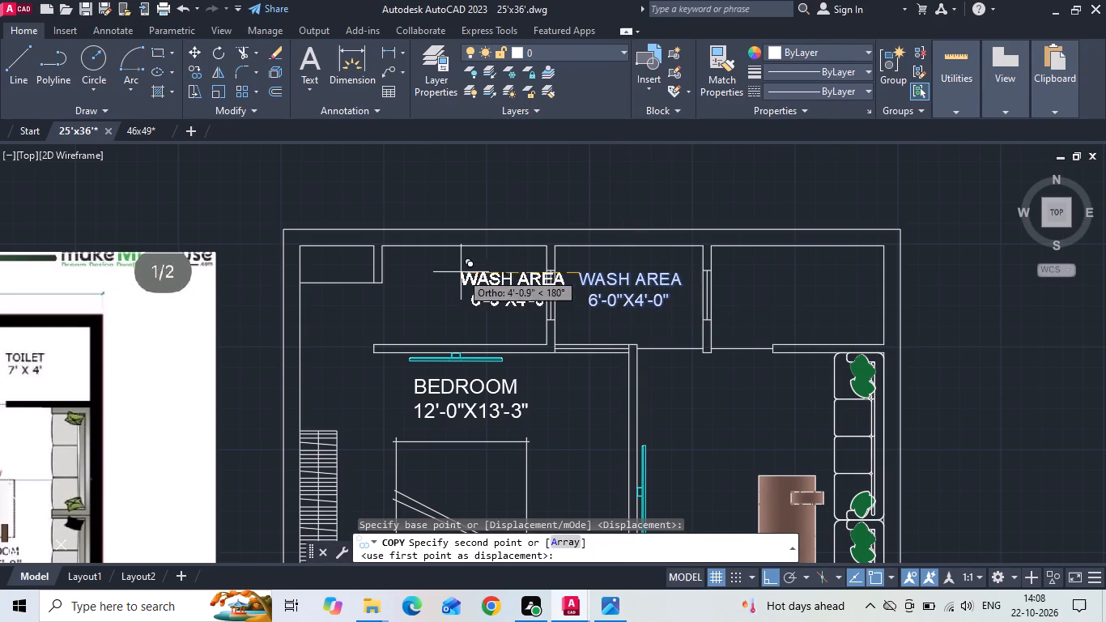
{"action": "left_click", "coordinate": [422, 272]}
{"action": "key", "text": "Escape"}
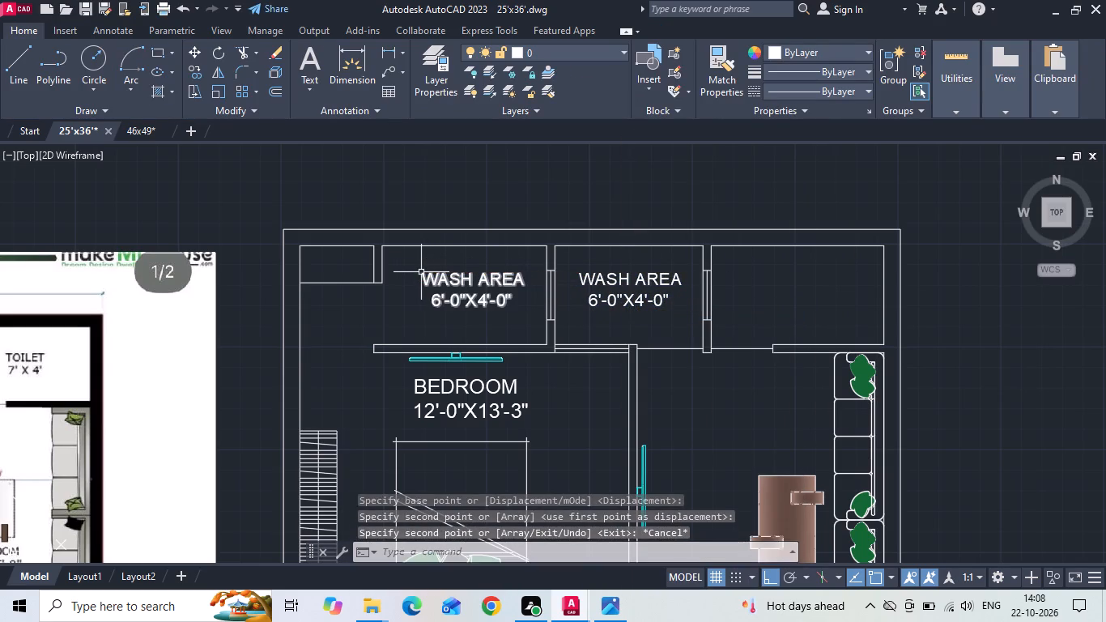
Draw a vertical line from the end of the short washbasin wall down to the toilet's lower wall.
{"action": "key", "text": "l"}
{"action": "key", "text": "space"}
{"action": "scroll", "coordinate": [400, 318], "scroll_direction": "up", "scroll_amount": 2}
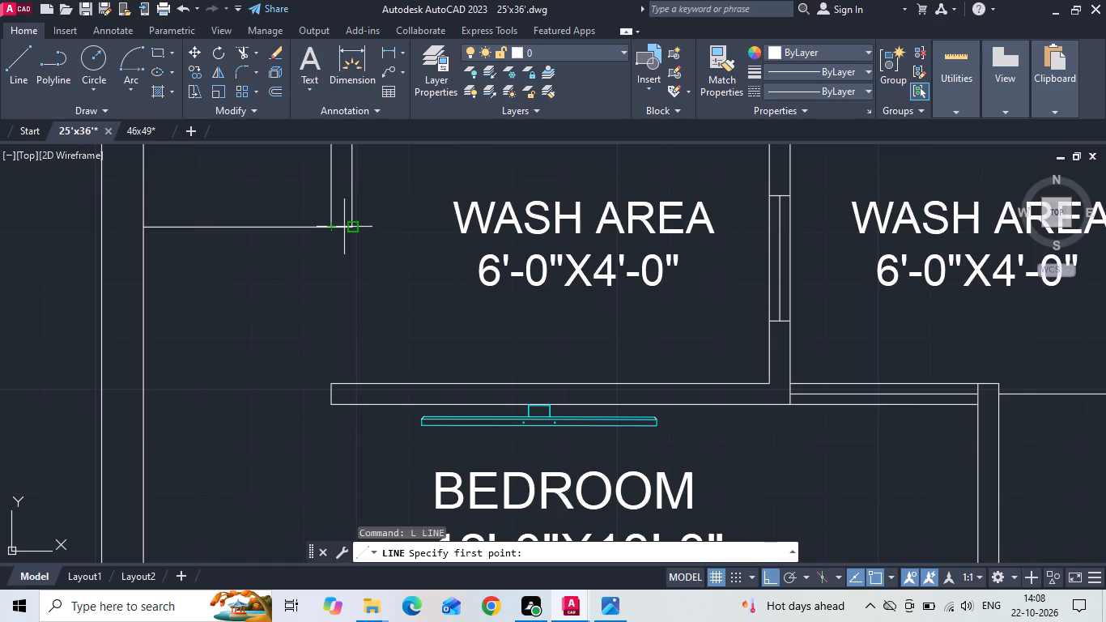
{"action": "scroll", "coordinate": [333, 245], "scroll_direction": "down", "scroll_amount": 1}
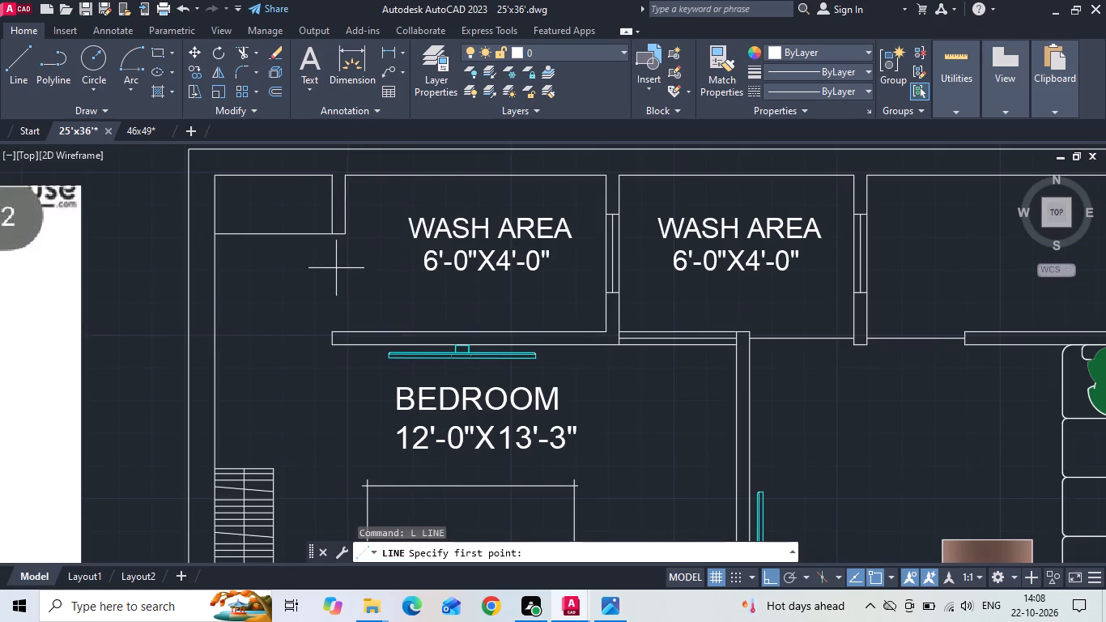
{"action": "scroll", "coordinate": [331, 189], "scroll_direction": "up", "scroll_amount": 1}
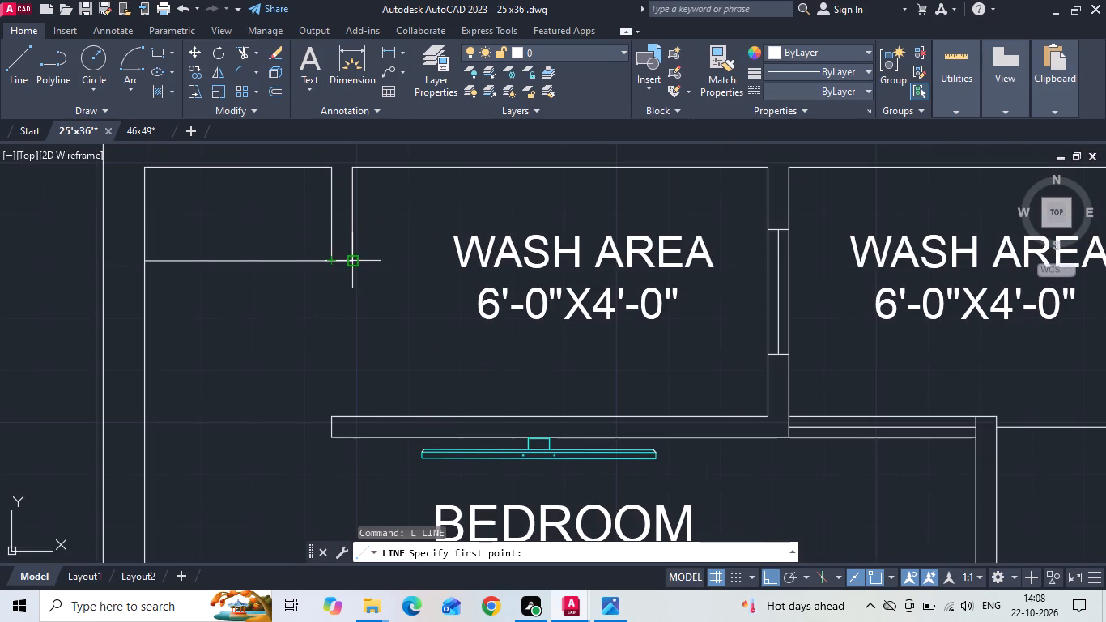
{"action": "left_click", "coordinate": [353, 263]}
{"action": "left_click", "coordinate": [357, 419]}
{"action": "key", "text": "Escape"}
Move the new vertical line 2" towards the washbasin side, onto the middle of the short wall's end.
{"action": "left_click", "coordinate": [371, 351]}
{"action": "left_click", "coordinate": [359, 343]}
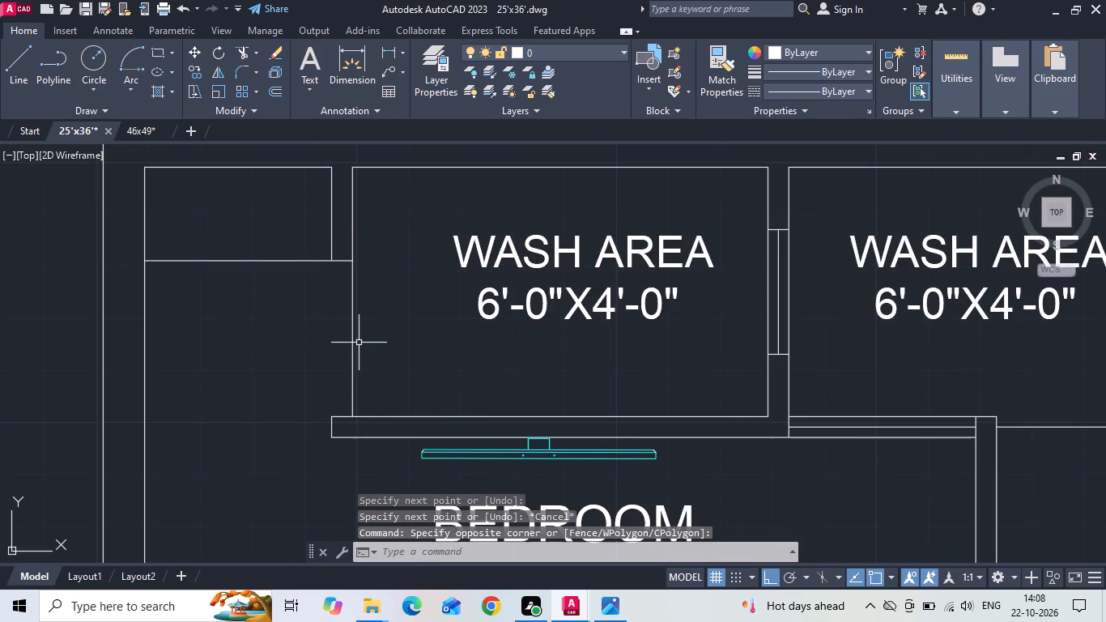
{"action": "left_click_drag", "start_coordinate": [369, 309], "coordinate": [294, 350]}
{"action": "left_click", "coordinate": [287, 350]}
{"action": "right_click", "coordinate": [287, 347]}
{"action": "left_click", "coordinate": [352, 292]}
{"action": "left_click_drag", "start_coordinate": [515, 355], "coordinate": [483, 351]}
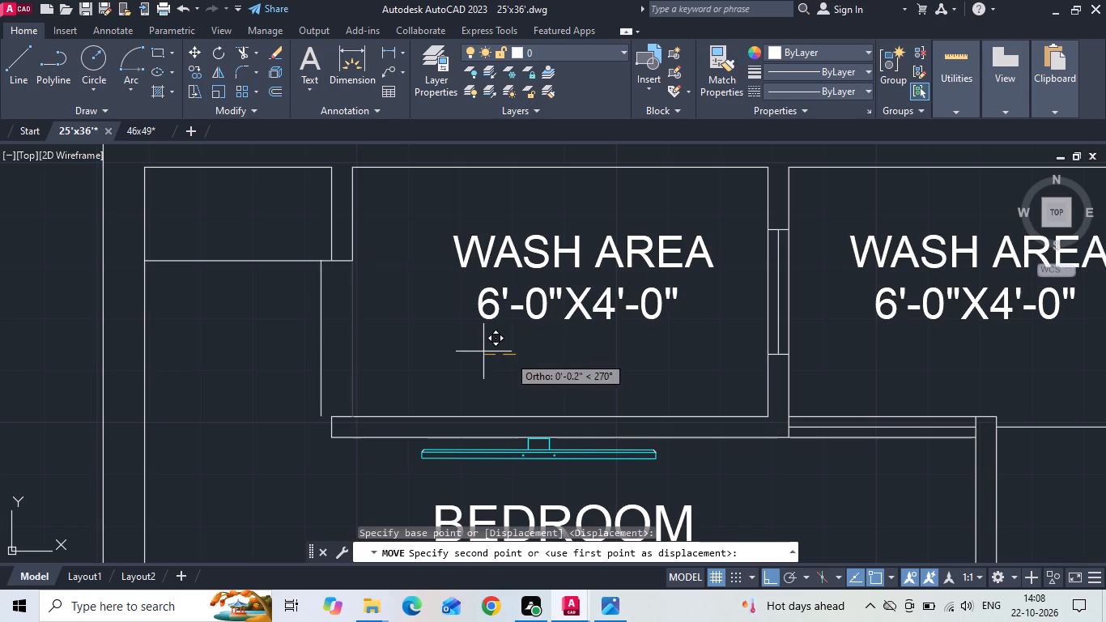
{"action": "type", "text": "2"}
{"action": "key", "text": "space"}
{"action": "scroll", "coordinate": [428, 322], "scroll_direction": "down", "scroll_amount": 2}
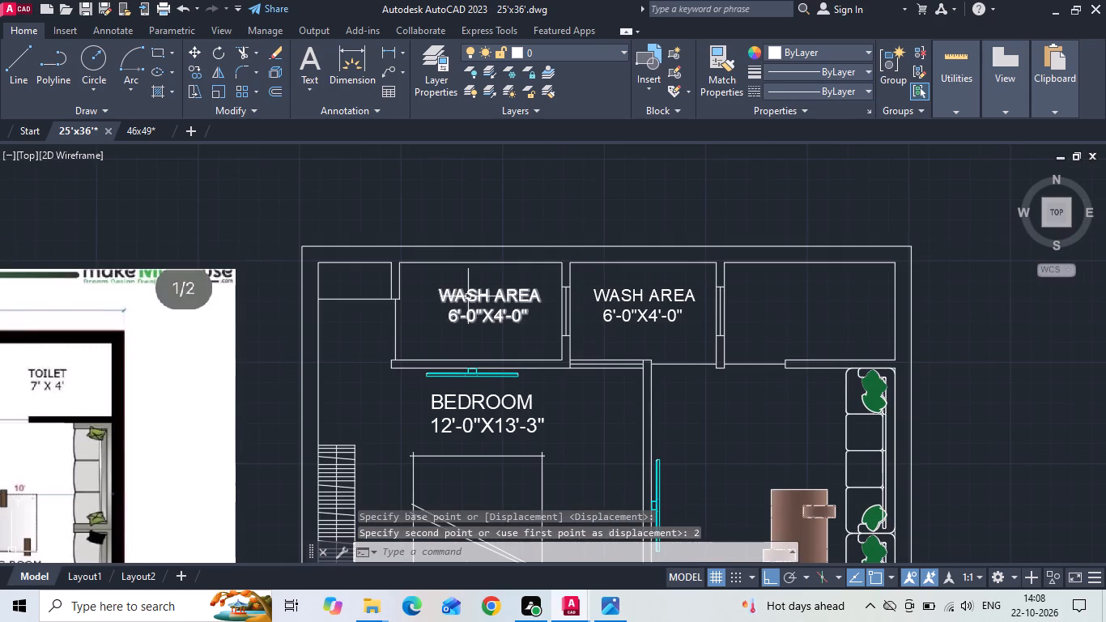
Change the copied label above the bedroom to TOILET with size 6'-8"X4'-0", removing the leading spaces from the size line.
{"action": "double_click", "coordinate": [469, 296]}
{"action": "middle_click_drag", "start_coordinate": [470, 296], "coordinate": [884, 283]}
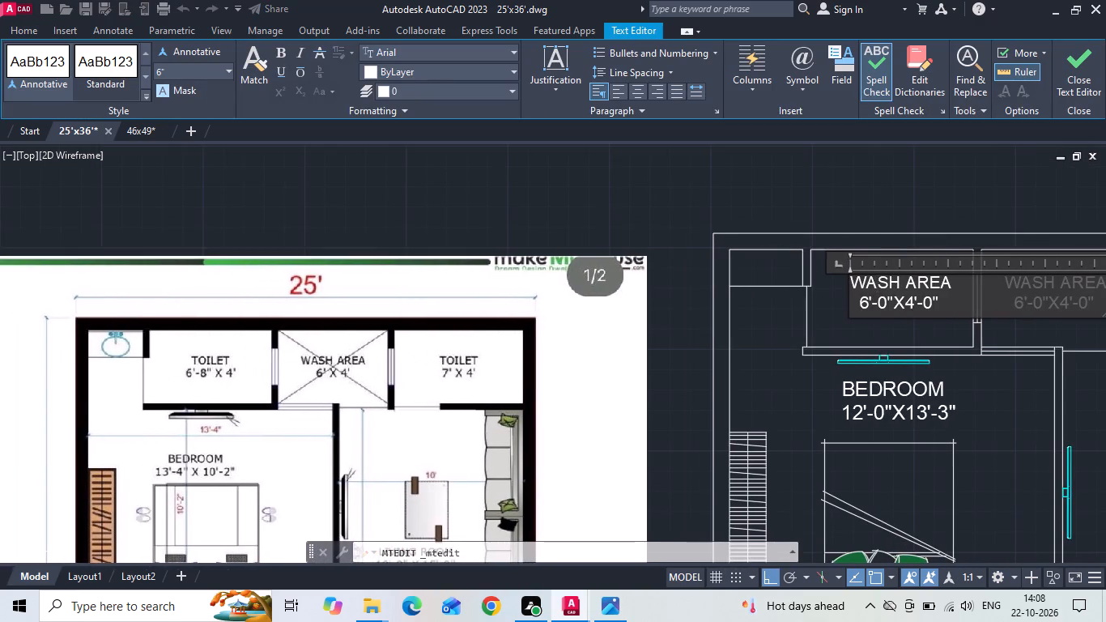
{"action": "scroll", "coordinate": [884, 293], "scroll_direction": "up", "scroll_amount": 2}
{"action": "left_click", "coordinate": [886, 315]}
{"action": "key", "text": "BackSpace"}
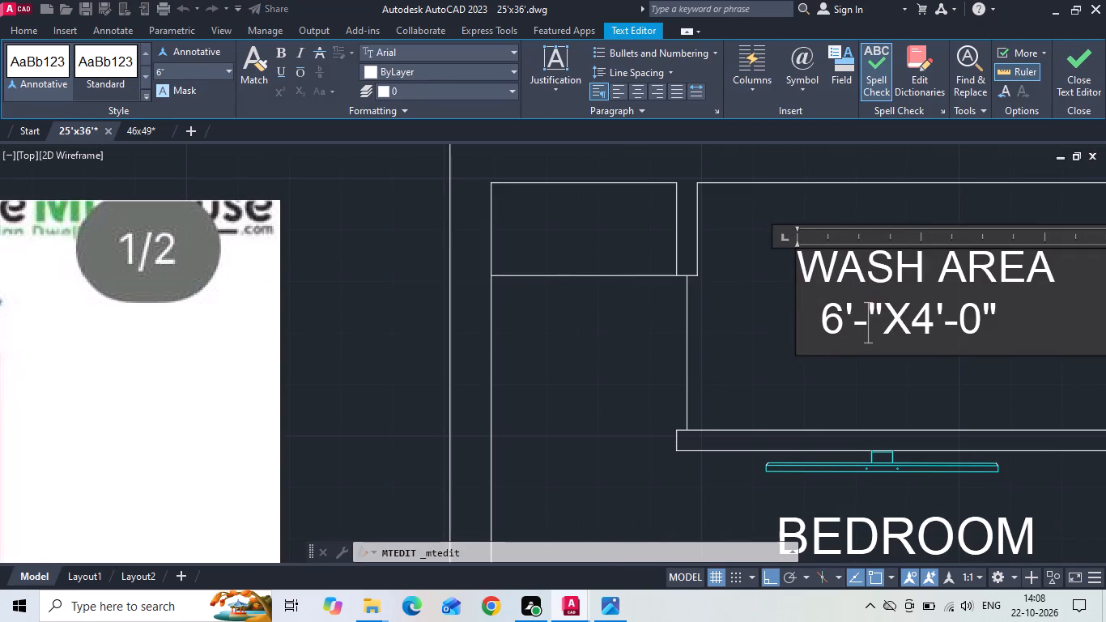
{"action": "key", "text": "8"}
{"action": "left_click_drag", "start_coordinate": [1049, 254], "coordinate": [614, 262]}
{"action": "key", "text": "BackSpace"}
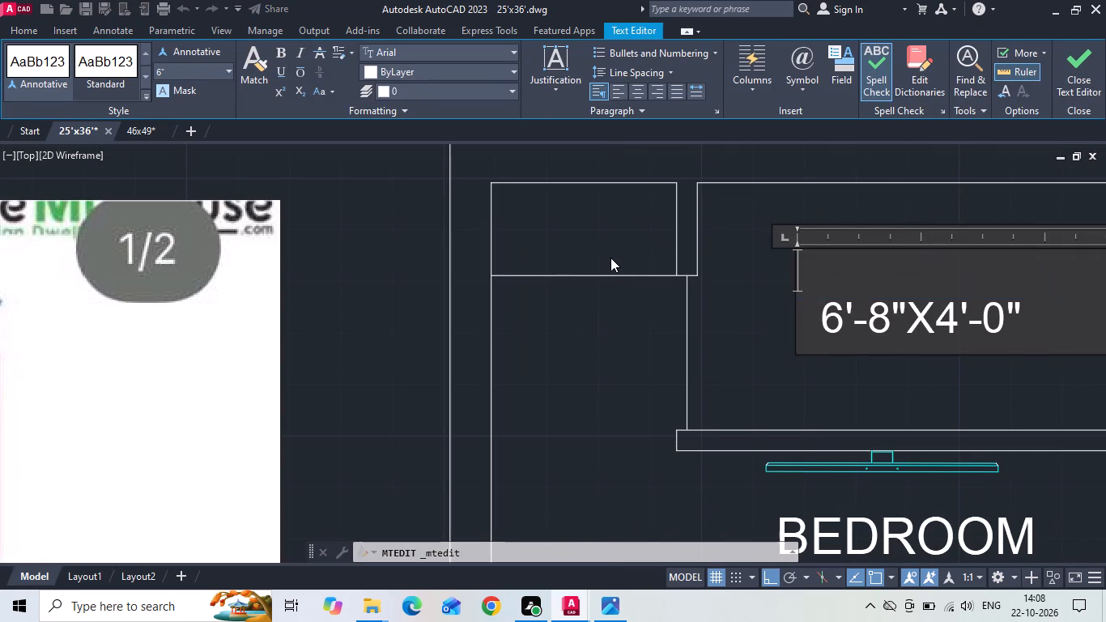
{"action": "key", "text": "t"}
{"action": "type", "text": "OILET"}
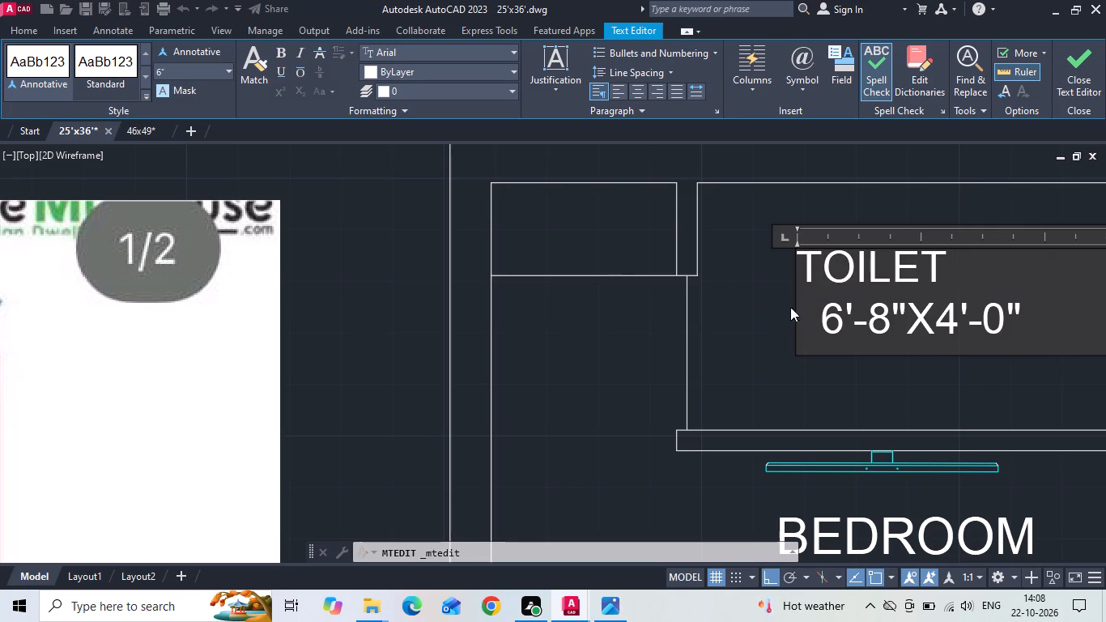
{"action": "left_click", "coordinate": [821, 328]}
{"action": "key", "text": "BackSpace"}
{"action": "key", "text": "BackSpace"}
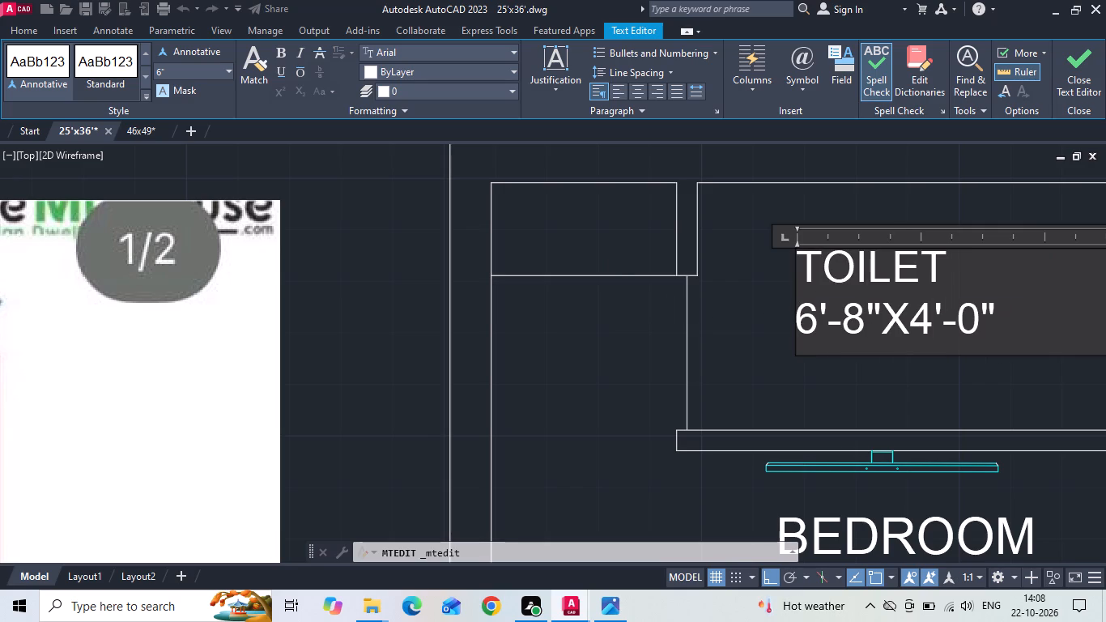
{"action": "left_click", "coordinate": [696, 343]}
{"action": "scroll", "coordinate": [681, 322], "scroll_direction": "down", "scroll_amount": 2}
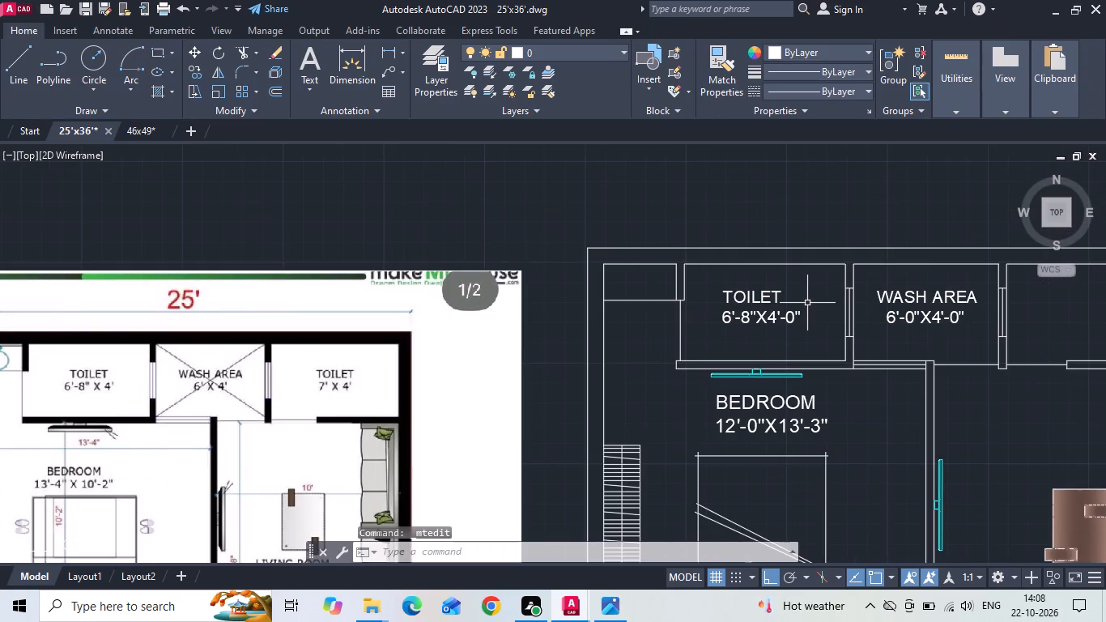
Copy the TOILET label horizontally into the room on the other side of the wash area.
{"action": "left_click_drag", "start_coordinate": [793, 304], "coordinate": [783, 305]}
{"action": "left_click", "coordinate": [754, 322]}
{"action": "right_click", "coordinate": [753, 322]}
{"action": "left_click", "coordinate": [796, 309]}
{"action": "left_click_drag", "start_coordinate": [793, 313], "coordinate": [840, 316]}
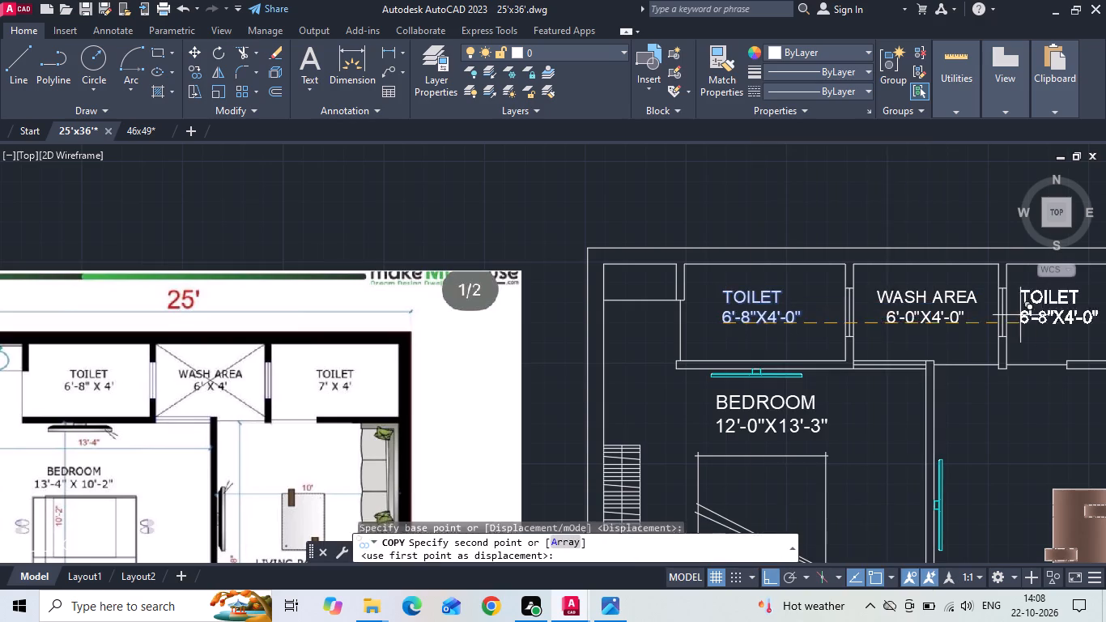
{"action": "middle_click_drag", "start_coordinate": [986, 321], "coordinate": [474, 312]}
{"action": "scroll", "coordinate": [559, 295], "scroll_direction": "up", "scroll_amount": 1}
{"action": "left_click", "coordinate": [528, 288]}
{"action": "key", "text": "Escape"}
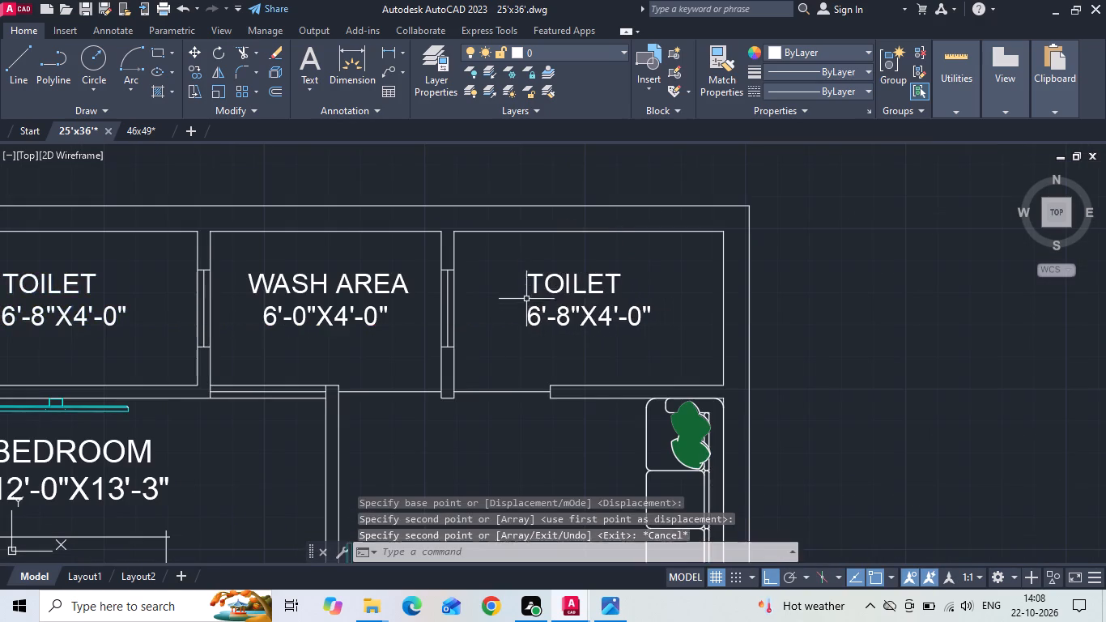
Set the room size in the copied TOILET label to 7'-0"X4'-0".
{"action": "scroll", "coordinate": [530, 309], "scroll_direction": "up", "scroll_amount": 1}
{"action": "double_click", "coordinate": [538, 322]}
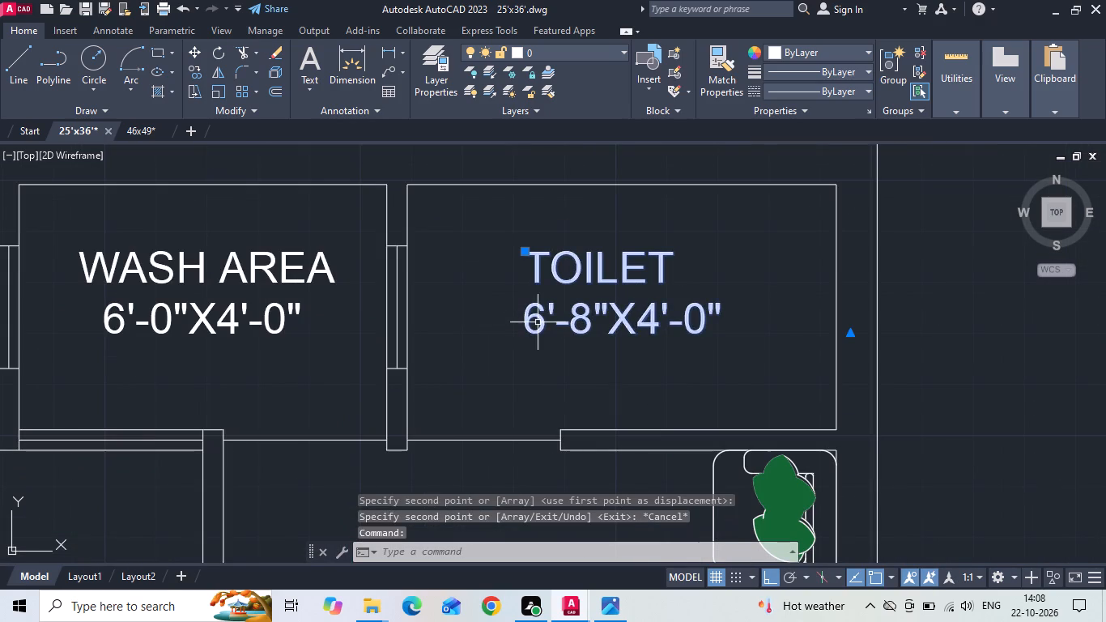
{"action": "double_click", "coordinate": [538, 322]}
{"action": "double_click", "coordinate": [544, 328]}
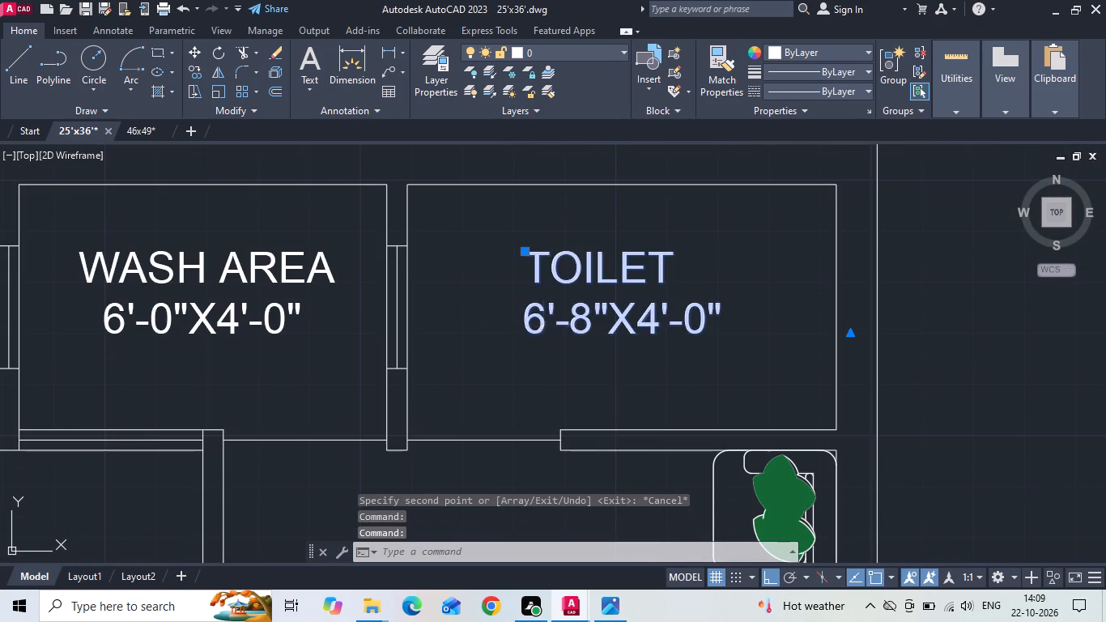
{"action": "key", "text": "BackSpace"}
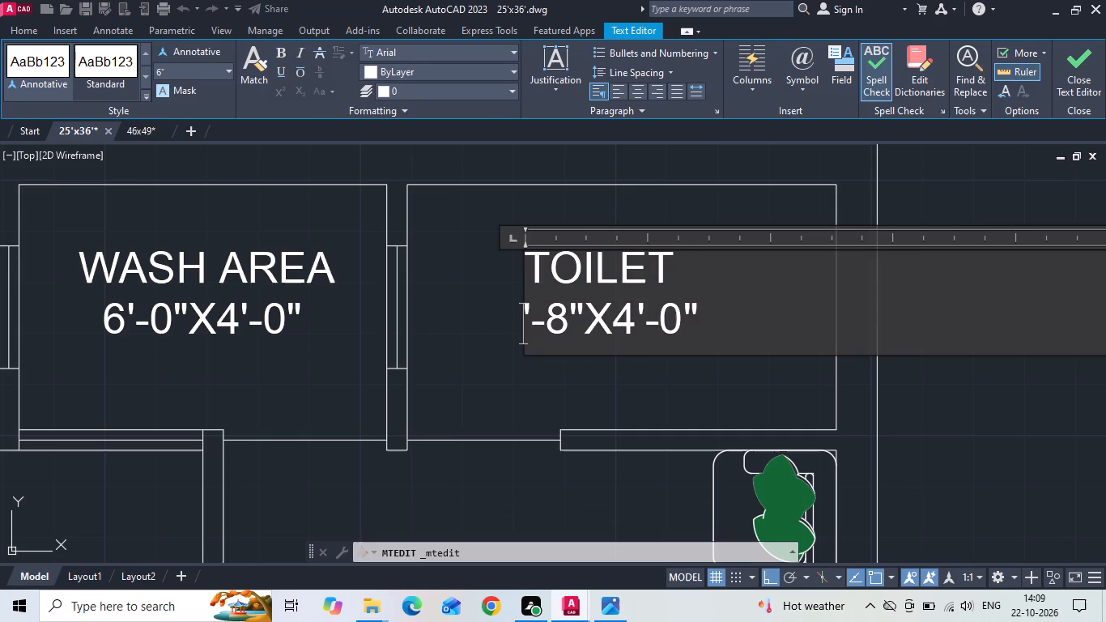
{"action": "key", "text": "7"}
{"action": "left_click", "coordinate": [593, 326]}
{"action": "key", "text": "BackSpace"}
{"action": "key", "text": "0"}
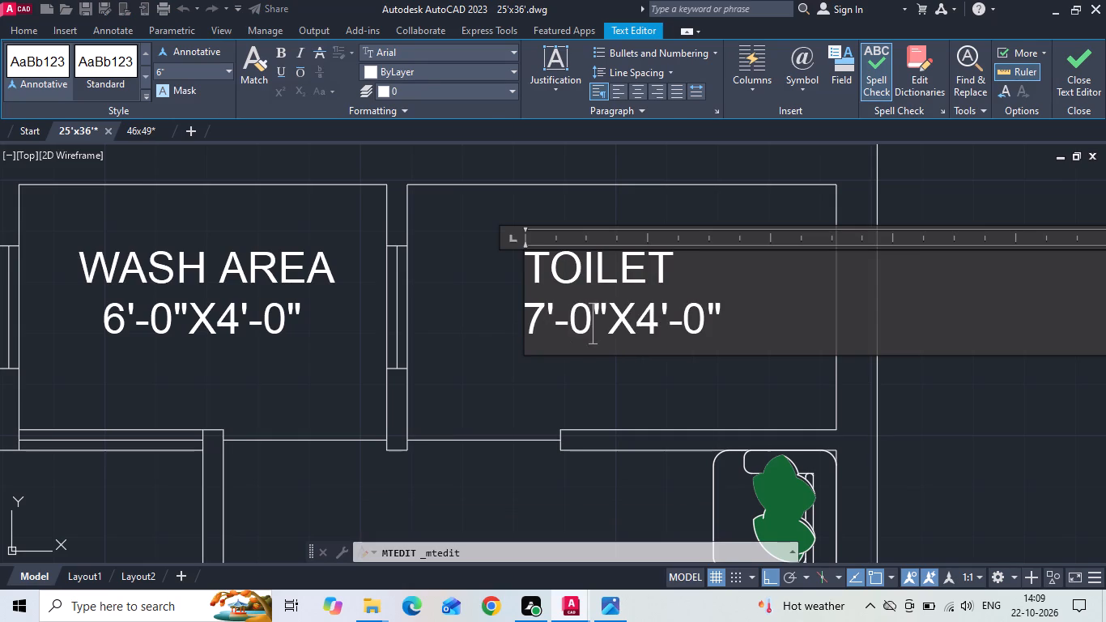
{"action": "scroll", "coordinate": [688, 232], "scroll_direction": "down", "scroll_amount": 1}
{"action": "left_click", "coordinate": [704, 218]}
{"action": "scroll", "coordinate": [702, 224], "scroll_direction": "down", "scroll_amount": 2}
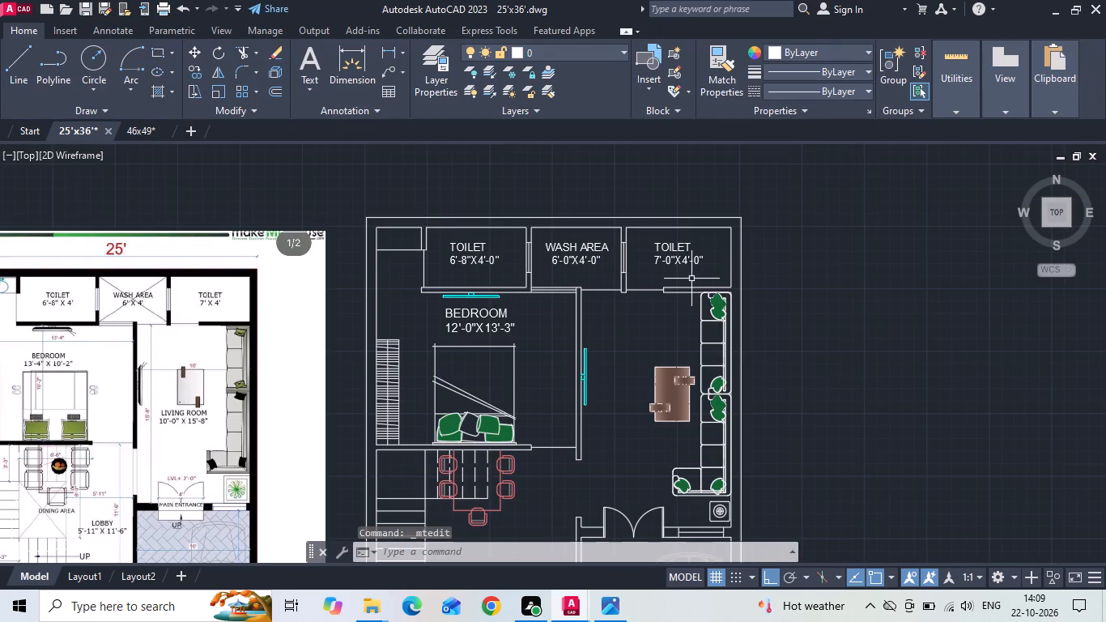
Copy the 7'-0"X4'-0" TOILET label into the living room between the TV and the centre table, with Ortho off.
{"action": "left_click", "coordinate": [687, 265]}
{"action": "right_click", "coordinate": [687, 265]}
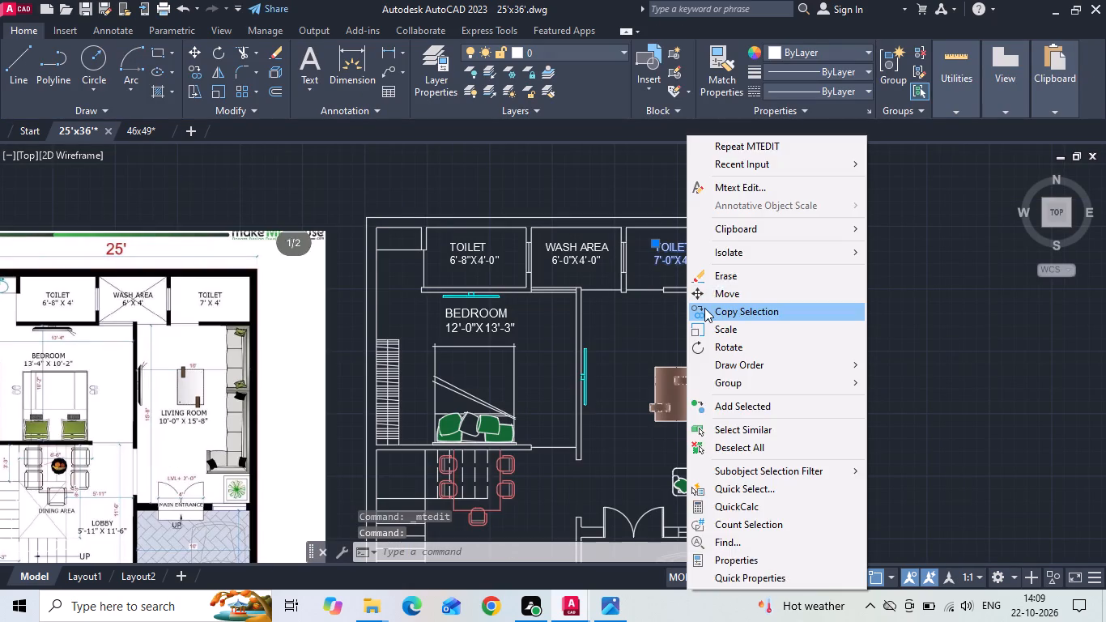
{"action": "left_click", "coordinate": [704, 308]}
{"action": "left_click", "coordinate": [683, 280]}
{"action": "scroll", "coordinate": [632, 381], "scroll_direction": "up", "scroll_amount": 1}
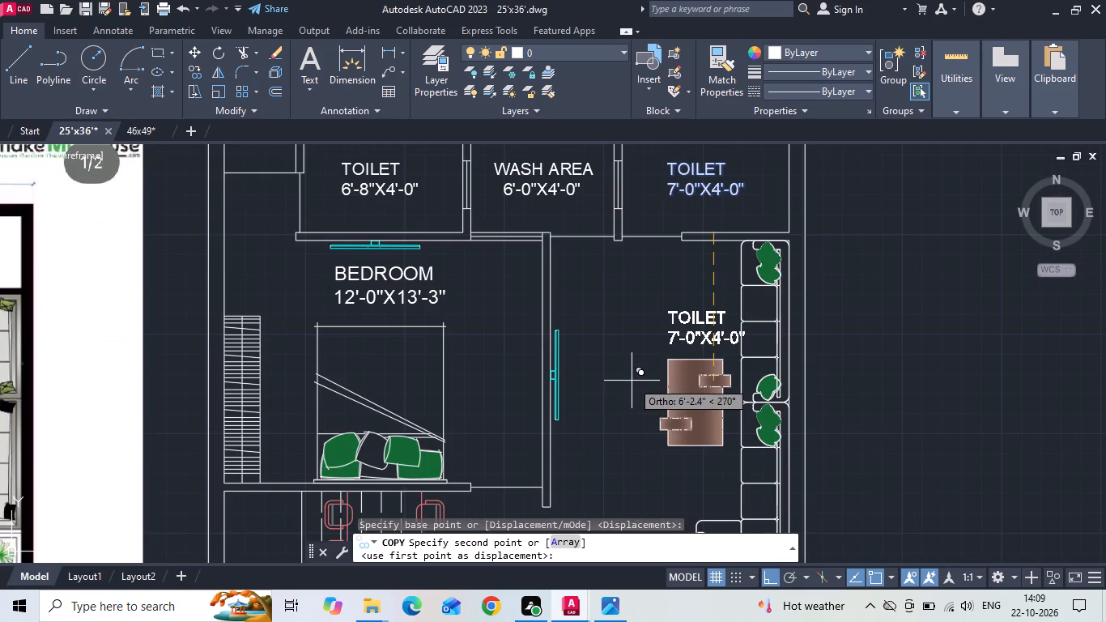
{"action": "key", "text": "F8"}
{"action": "left_click", "coordinate": [639, 394]}
{"action": "key", "text": "Escape"}
{"action": "scroll", "coordinate": [704, 342], "scroll_direction": "down", "scroll_amount": 1}
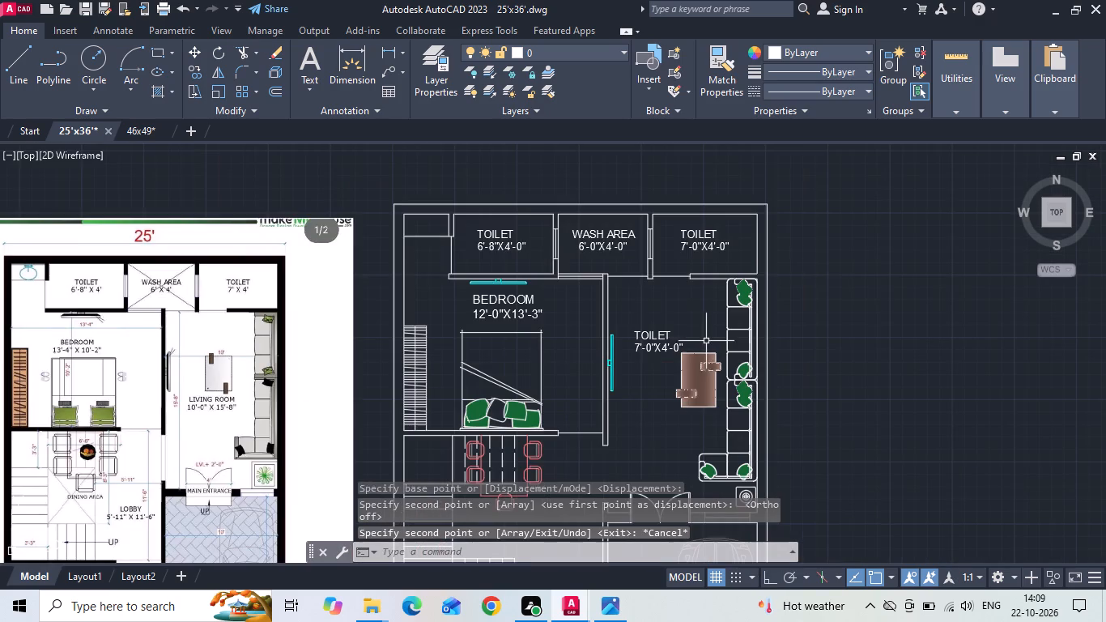
{"action": "scroll", "coordinate": [636, 347], "scroll_direction": "up", "scroll_amount": 1}
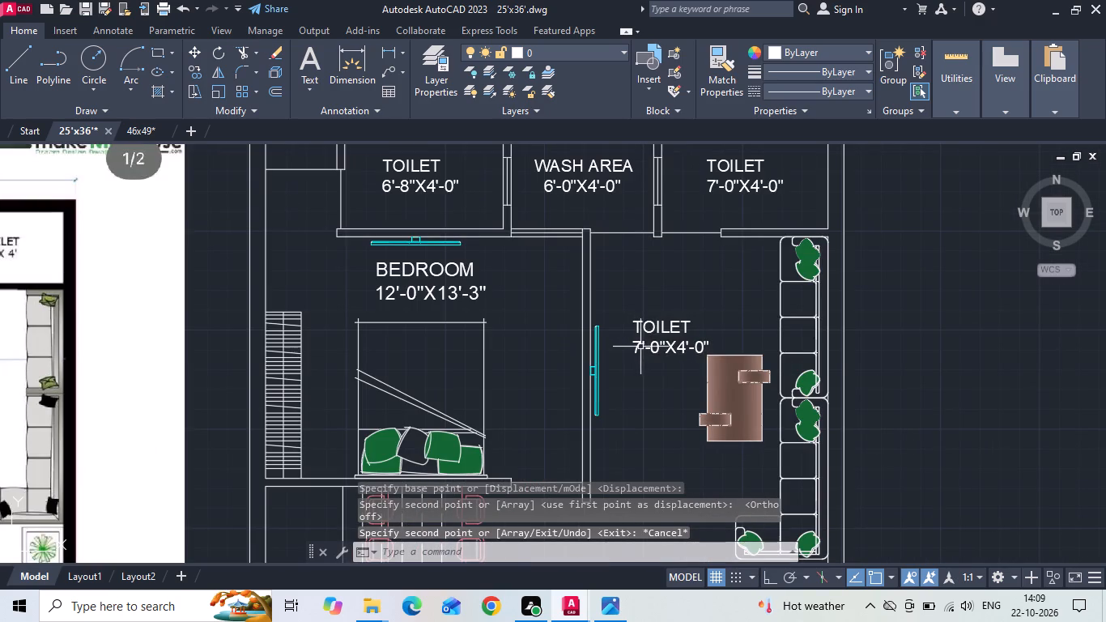
Set the room size in the TOILET label copied into the living room to 10'-0"X15'-8".
{"action": "double_click", "coordinate": [640, 346]}
{"action": "middle_click_drag", "start_coordinate": [643, 343], "coordinate": [798, 147]}
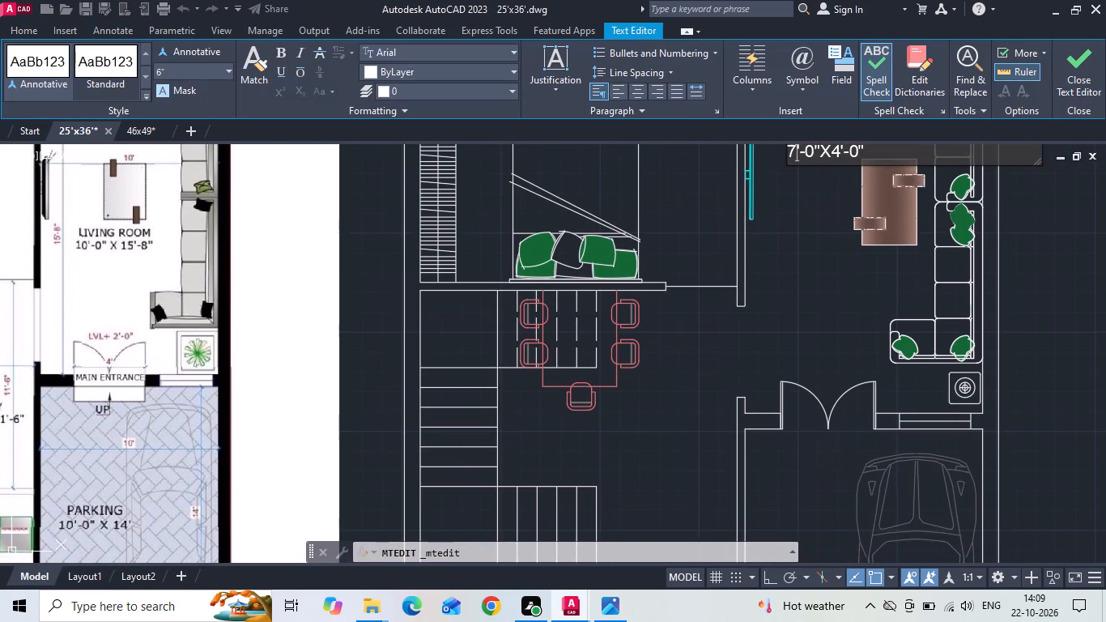
{"action": "middle_click_drag", "start_coordinate": [832, 227], "coordinate": [819, 315]}
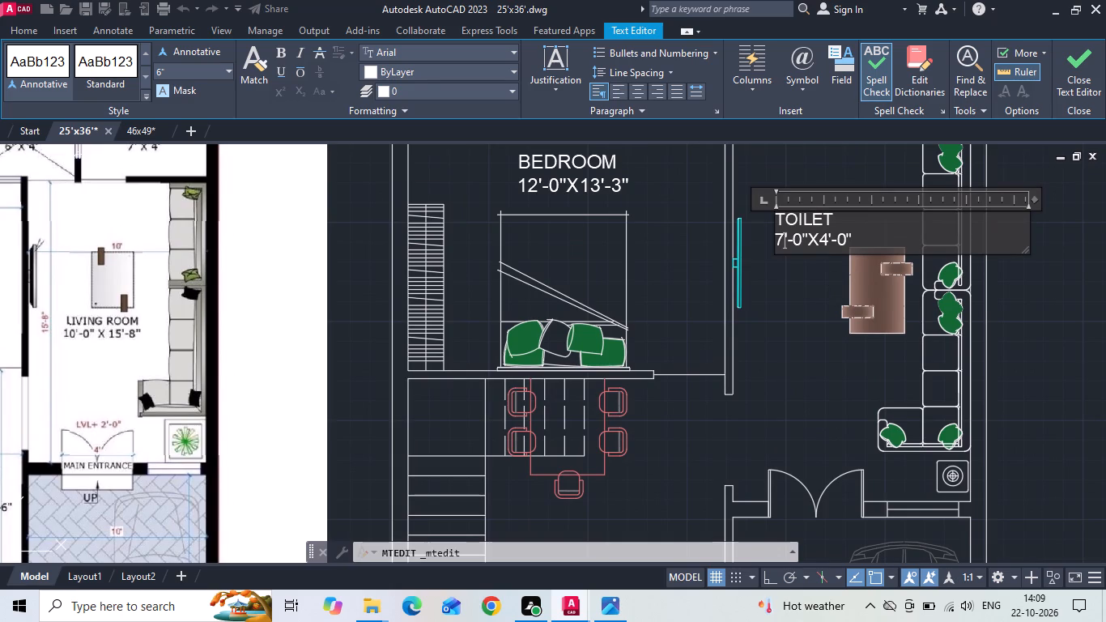
{"action": "left_click", "coordinate": [827, 238]}
{"action": "key", "text": "BackSpace"}
{"action": "type", "text": "15"}
{"action": "left_click", "coordinate": [857, 243]}
{"action": "key", "text": "BackSpace"}
{"action": "key", "text": "8"}
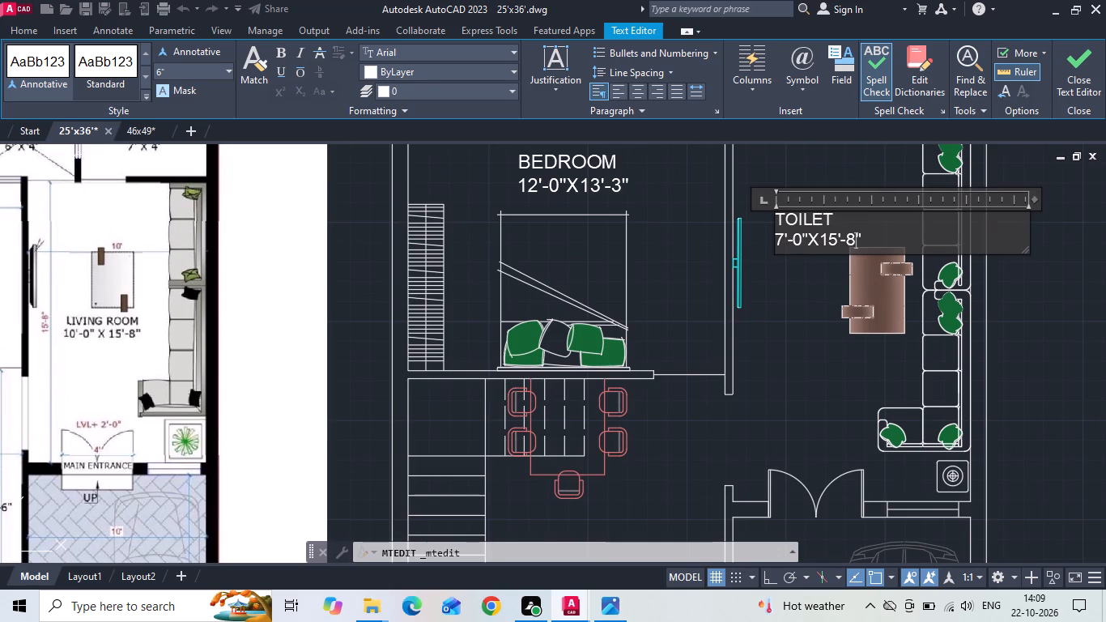
{"action": "left_click", "coordinate": [779, 243]}
{"action": "left_click", "coordinate": [782, 240]}
{"action": "key", "text": "BackSpace"}
{"action": "type", "text": "10"}
Replace the name TOILET in this label with LIVING ROOM on its own line and indent the size line by one space.
{"action": "left_click_drag", "start_coordinate": [851, 225], "coordinate": [678, 231]}
{"action": "key", "text": "BackSpace"}
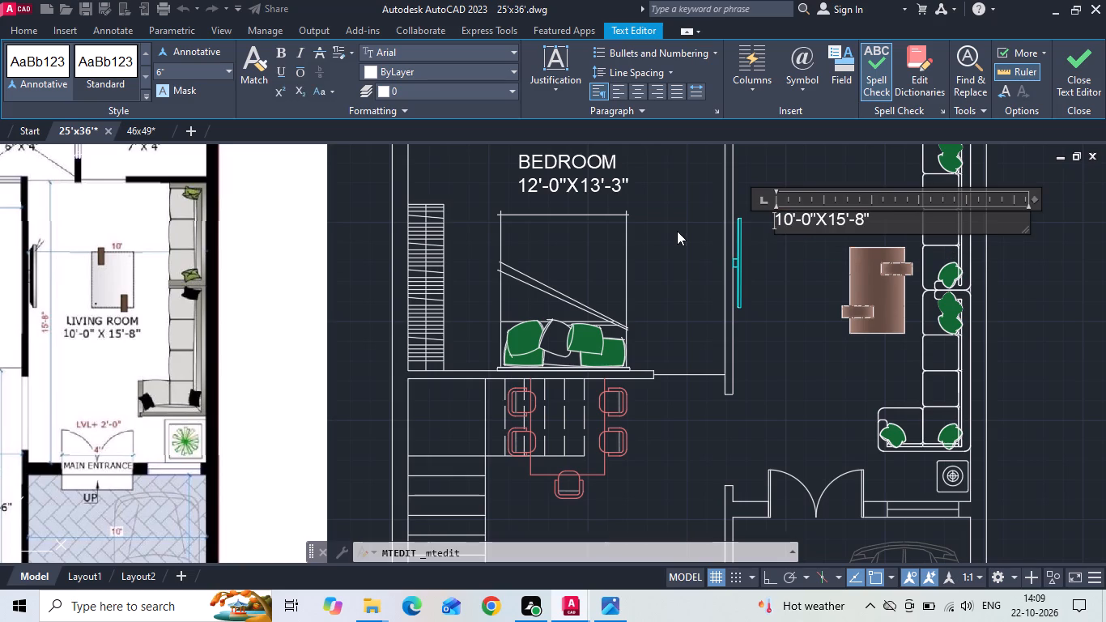
{"action": "type", "text": "LIVING"}
{"action": "key", "text": "space"}
{"action": "key", "text": "a"}
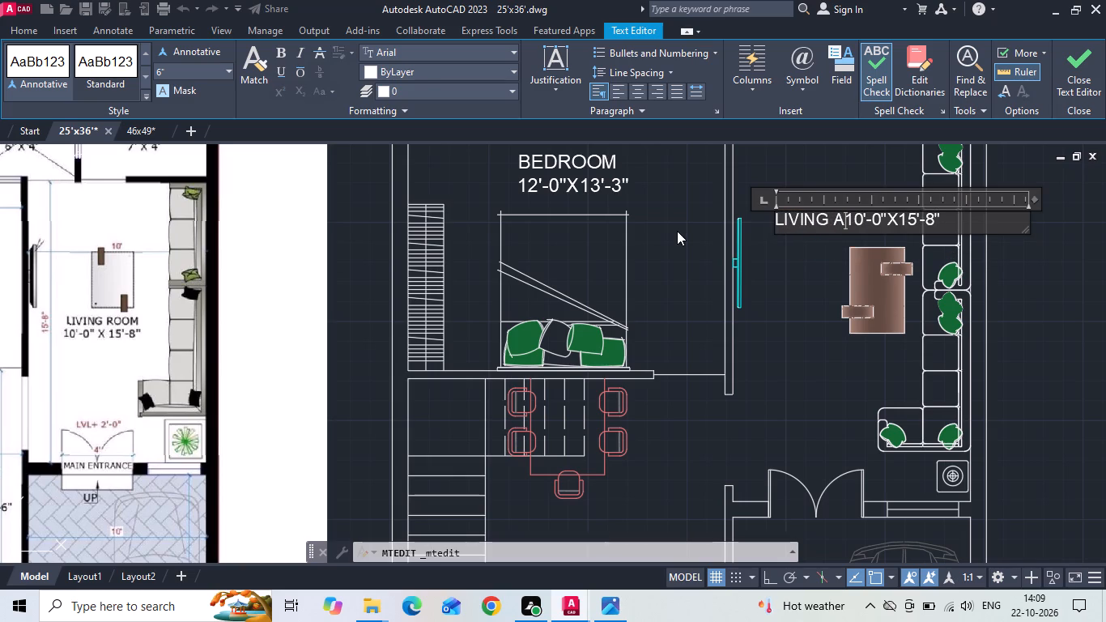
{"action": "key", "text": "BackSpace"}
{"action": "type", "text": "ROOM"}
{"action": "key", "text": "Return"}
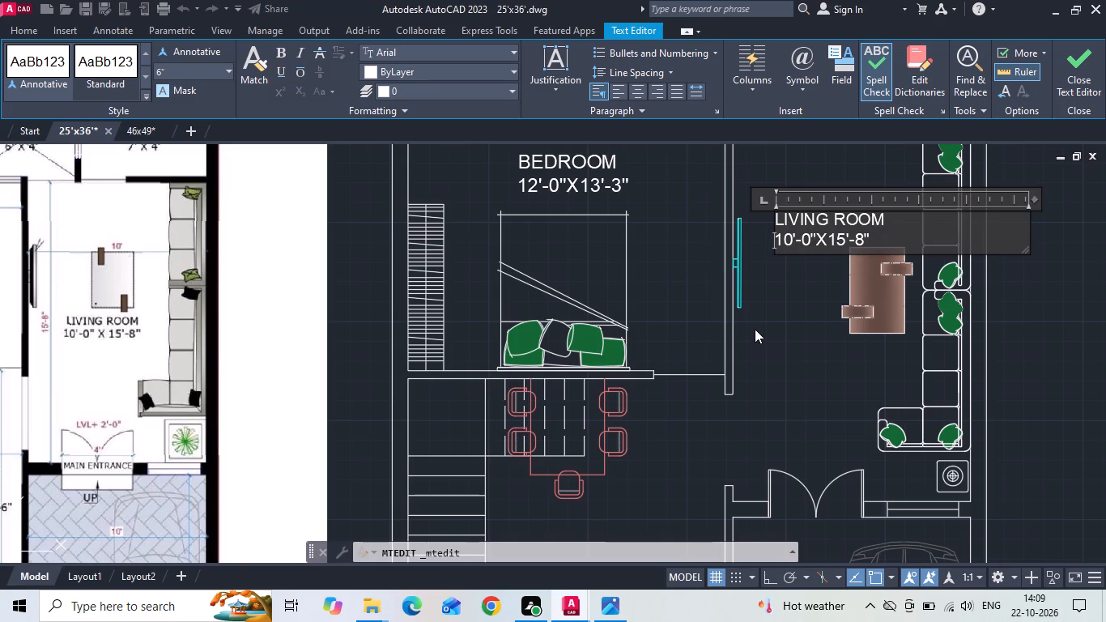
{"action": "key", "text": "space"}
{"action": "left_click", "coordinate": [787, 290]}
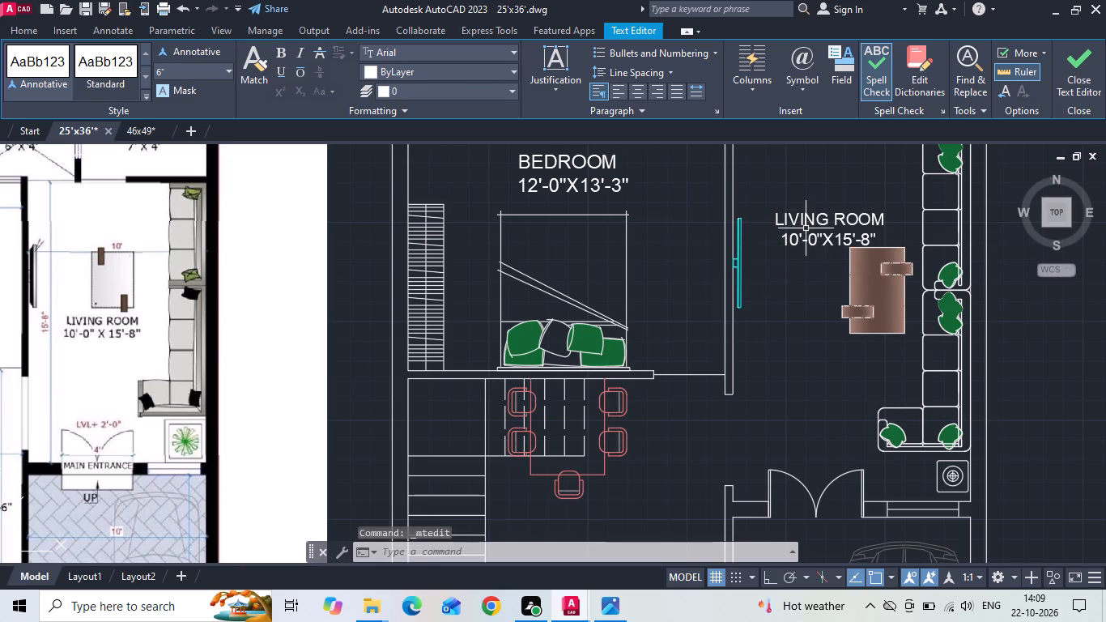
{"action": "left_click", "coordinate": [806, 228]}
{"action": "key", "text": "Escape"}
Match the properties of the LIVING ROOM label onto the BEDROOM label.
{"action": "scroll", "coordinate": [798, 309], "scroll_direction": "down", "scroll_amount": 1}
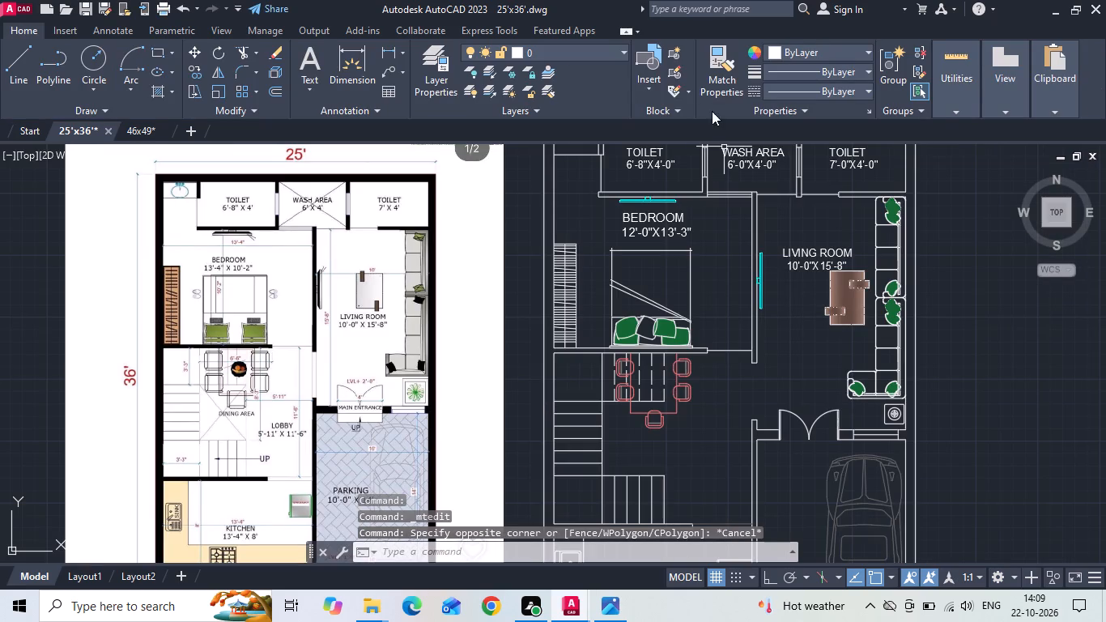
{"action": "left_click", "coordinate": [715, 70]}
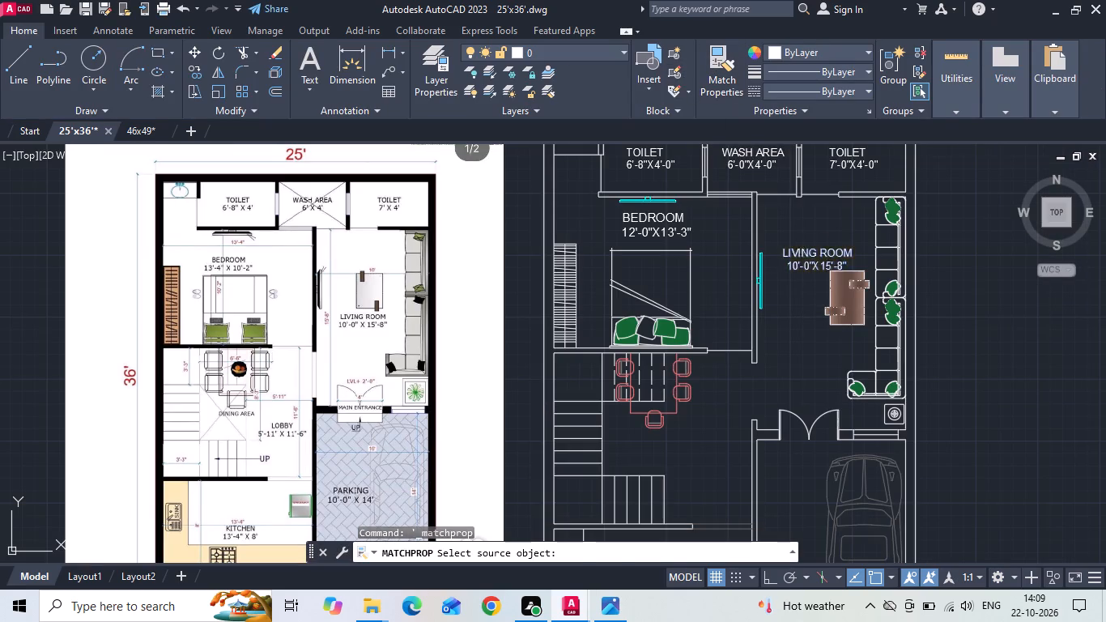
{"action": "left_click", "coordinate": [802, 251]}
{"action": "left_click", "coordinate": [683, 224]}
{"action": "key", "text": "Escape"}
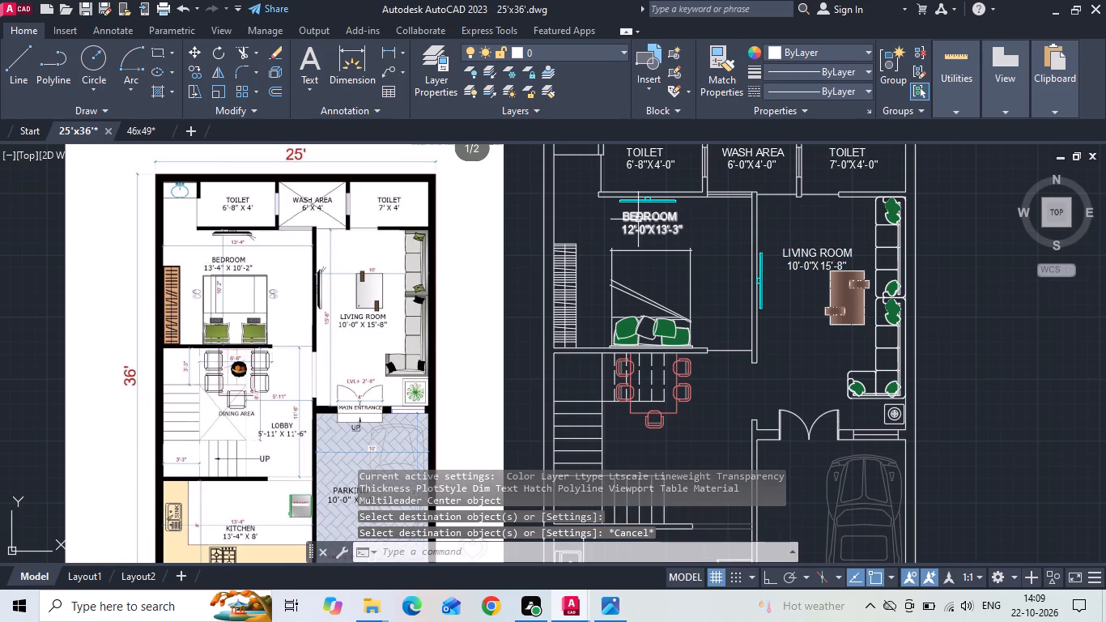
Set the first dimension of the room size in the BEDROOM label to 13'-4".
{"action": "double_click", "coordinate": [638, 219]}
{"action": "scroll", "coordinate": [610, 227], "scroll_direction": "up", "scroll_amount": 2}
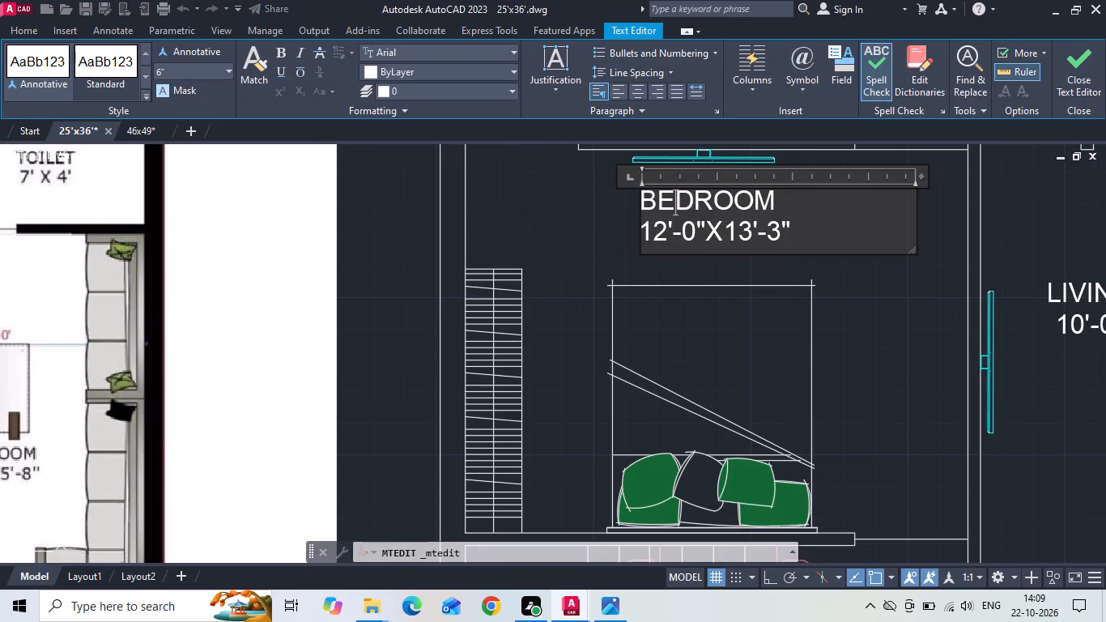
{"action": "left_click", "coordinate": [657, 240]}
{"action": "left_click", "coordinate": [661, 241]}
{"action": "key", "text": "BackSpace"}
{"action": "key", "text": "3"}
{"action": "left_click", "coordinate": [689, 236]}
{"action": "left_click", "coordinate": [693, 236]}
{"action": "key", "text": "BackSpace"}
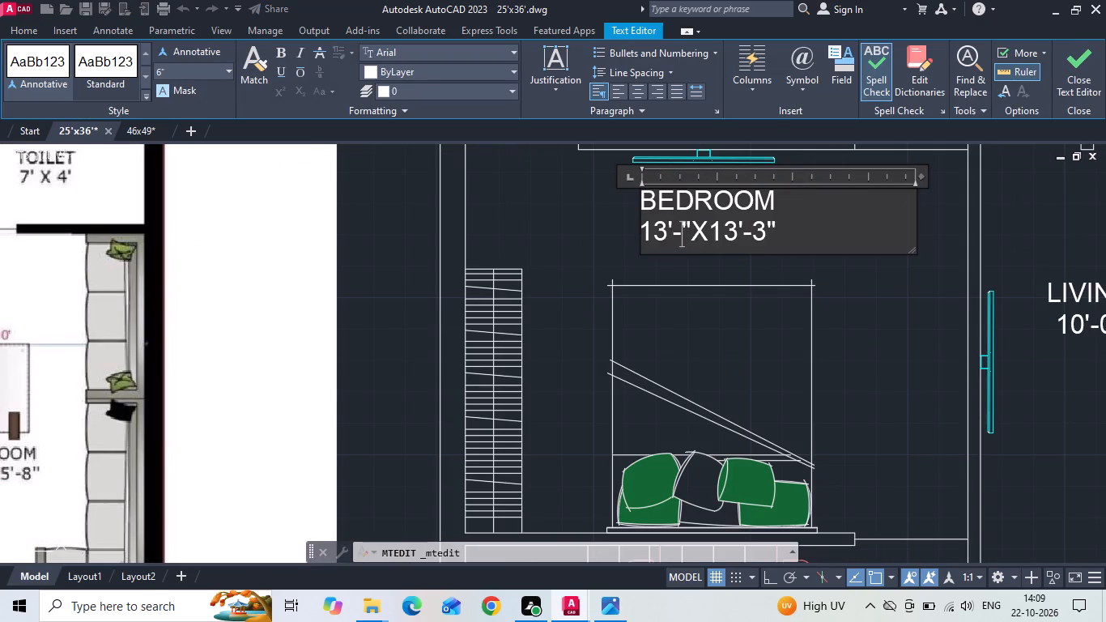
{"action": "key", "text": "4"}
Set the second dimension of the room size in the BEDROOM label to 10'-2".
{"action": "scroll", "coordinate": [694, 239], "scroll_direction": "down", "scroll_amount": 1}
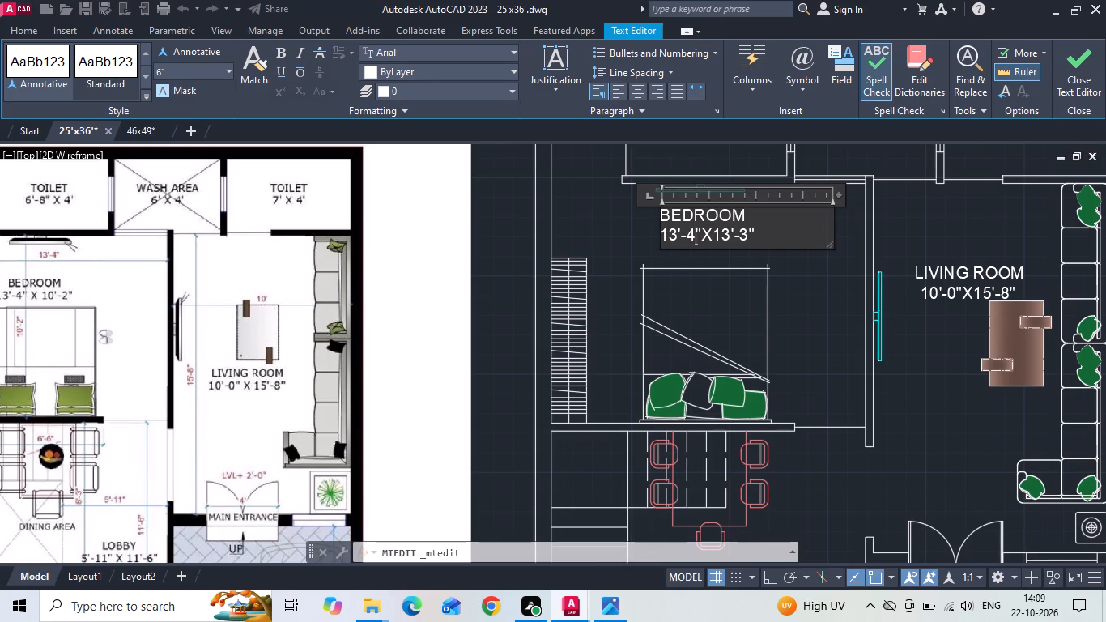
{"action": "left_click", "coordinate": [726, 238]}
{"action": "key", "text": "BackSpace"}
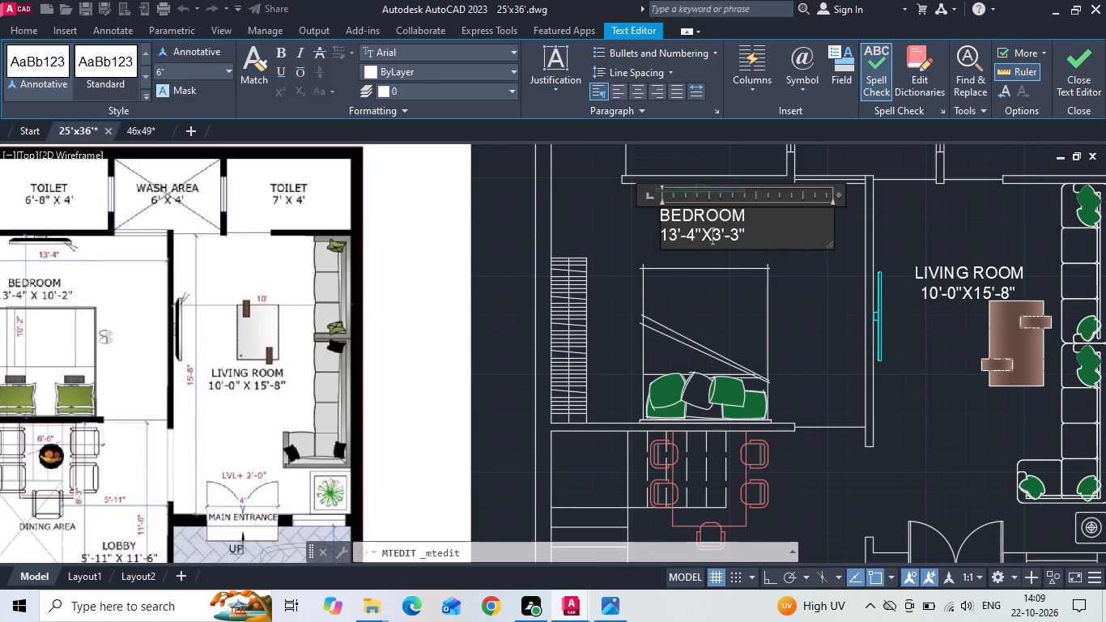
{"action": "key", "text": "1"}
{"action": "left_click", "coordinate": [718, 241]}
{"action": "left_click", "coordinate": [727, 236]}
{"action": "key", "text": "BackSpace"}
{"action": "key", "text": "0"}
{"action": "left_click", "coordinate": [747, 237]}
{"action": "key", "text": "BackSpace"}
{"action": "key", "text": "2"}
{"action": "left_click", "coordinate": [790, 307]}
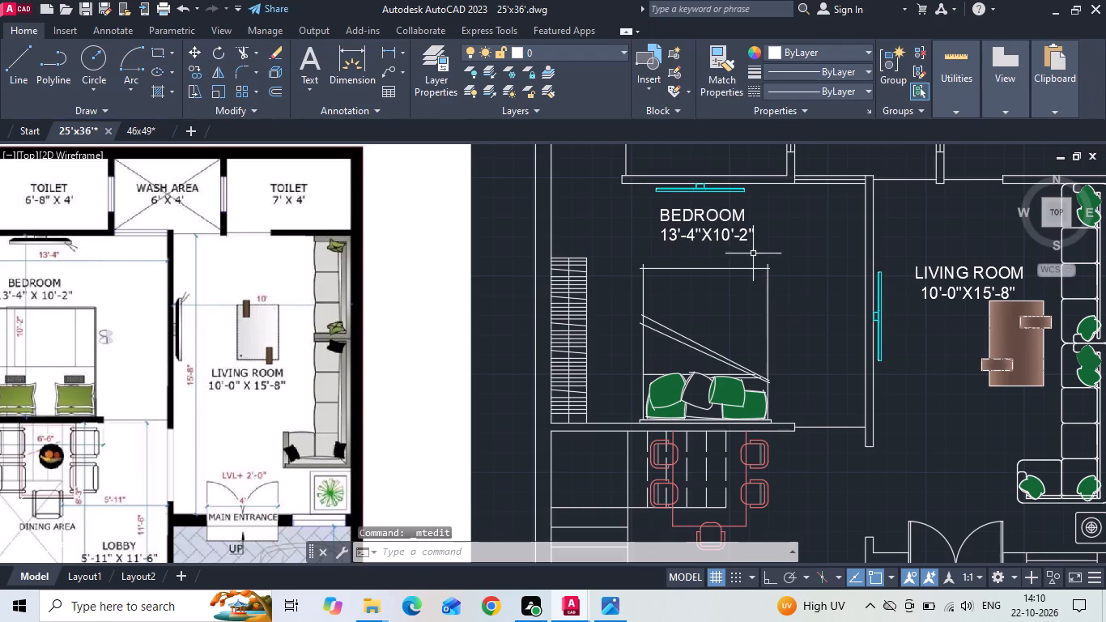
Move the BEDROOM label slightly down, between the TV and the bed.
{"action": "left_click", "coordinate": [735, 236]}
{"action": "right_click", "coordinate": [735, 236]}
{"action": "left_click", "coordinate": [759, 292]}
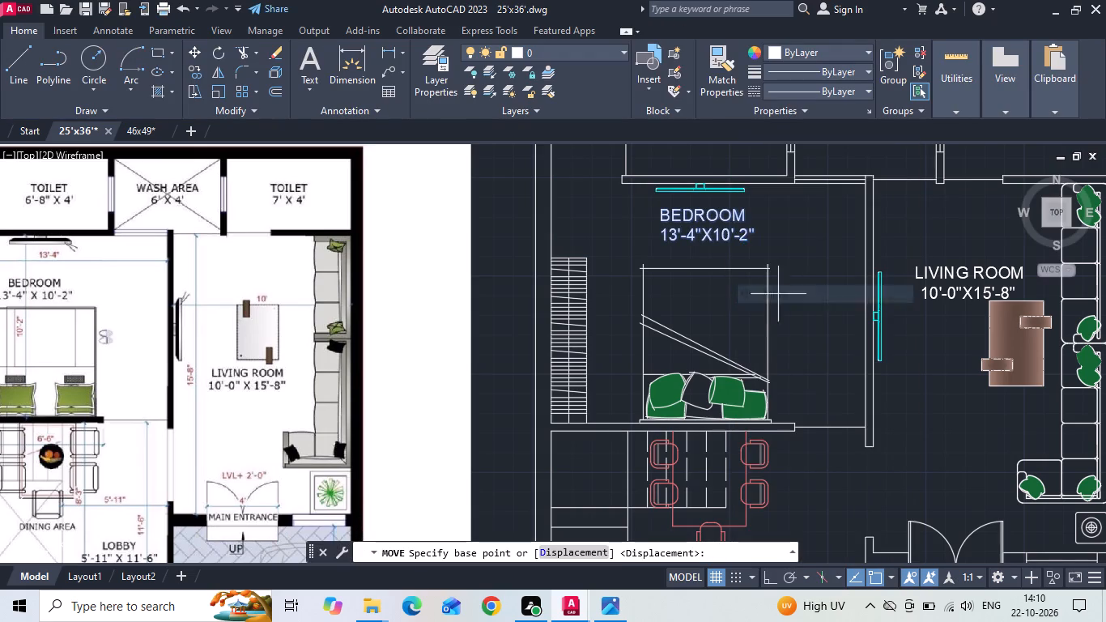
{"action": "left_click", "coordinate": [823, 288]}
{"action": "left_click", "coordinate": [823, 309]}
Move the LIVING ROOM label down into the open space below the centre table.
{"action": "scroll", "coordinate": [671, 248], "scroll_direction": "down", "scroll_amount": 2}
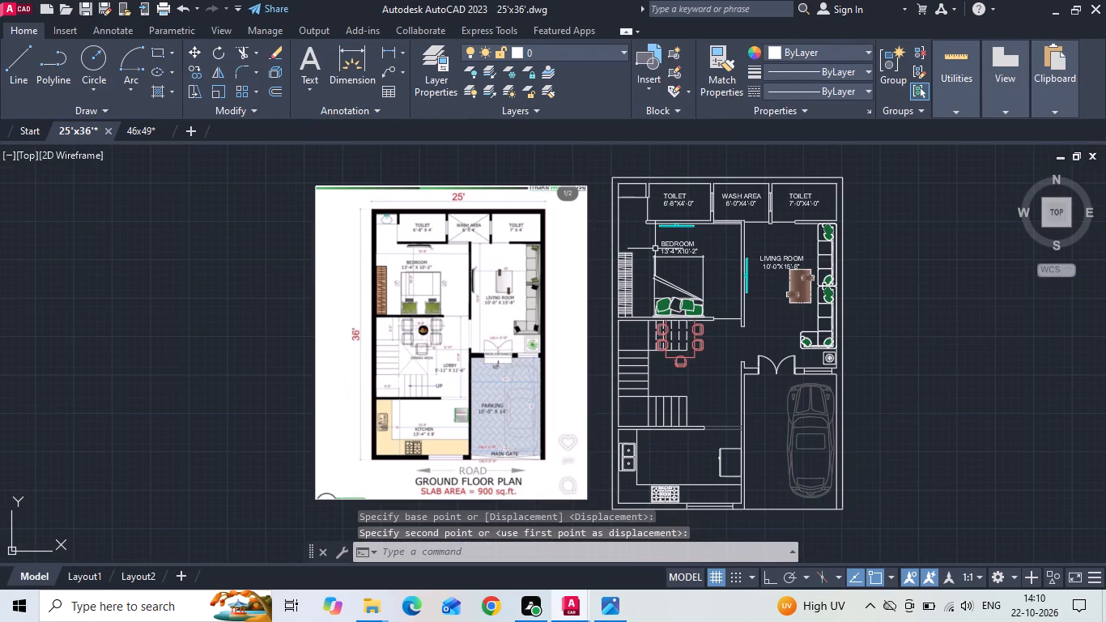
{"action": "scroll", "coordinate": [654, 249], "scroll_direction": "up", "scroll_amount": 1}
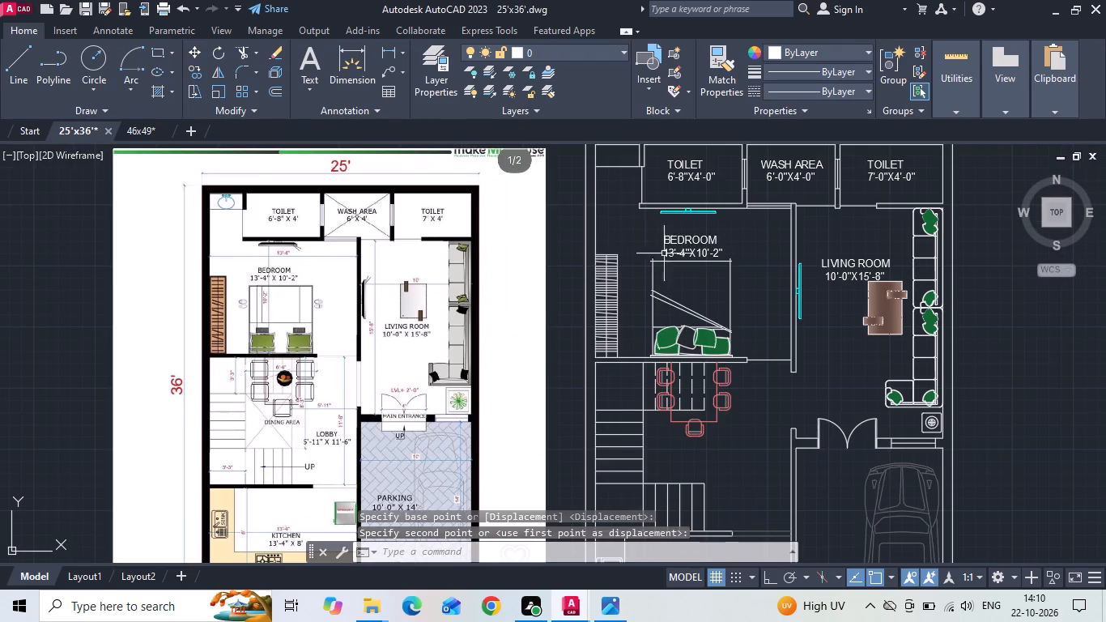
{"action": "middle_click_drag", "start_coordinate": [838, 308], "coordinate": [828, 283]}
{"action": "left_click", "coordinate": [839, 227]}
{"action": "left_click", "coordinate": [837, 241]}
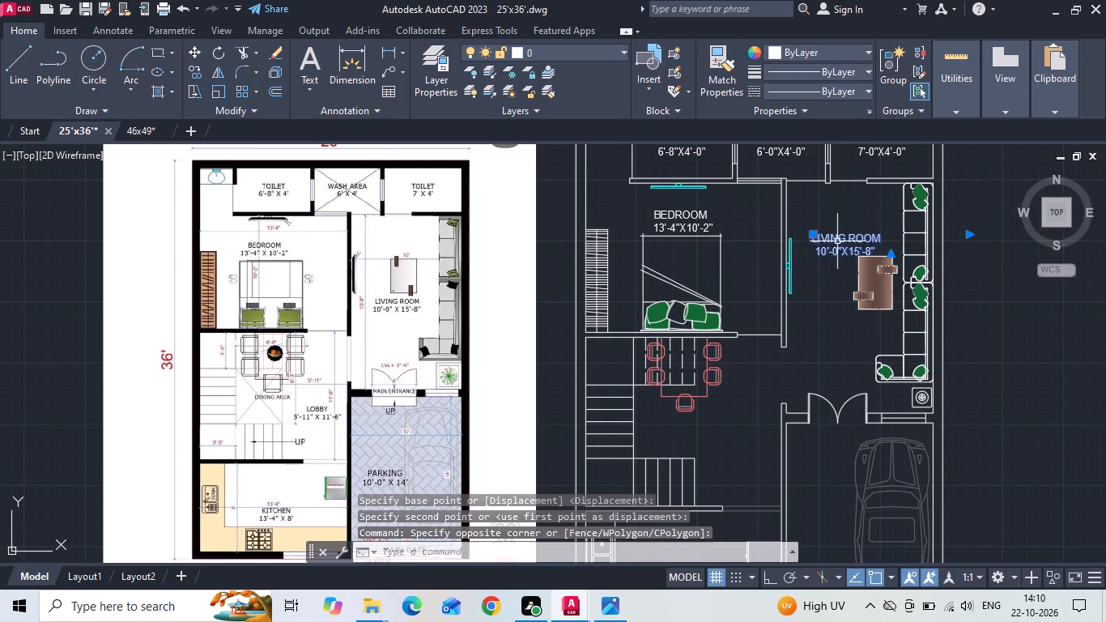
{"action": "right_click", "coordinate": [836, 242]}
{"action": "left_click", "coordinate": [845, 298]}
{"action": "left_click", "coordinate": [848, 244]}
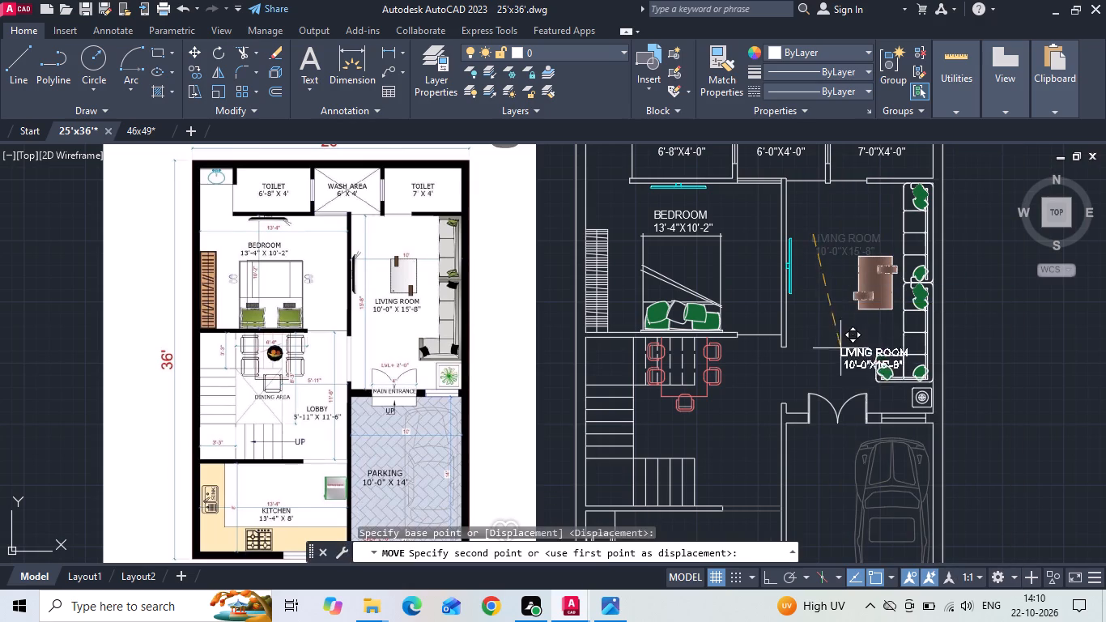
{"action": "scroll", "coordinate": [833, 329], "scroll_direction": "up", "scroll_amount": 1}
{"action": "left_click", "coordinate": [797, 314]}
{"action": "scroll", "coordinate": [879, 221], "scroll_direction": "down", "scroll_amount": 1}
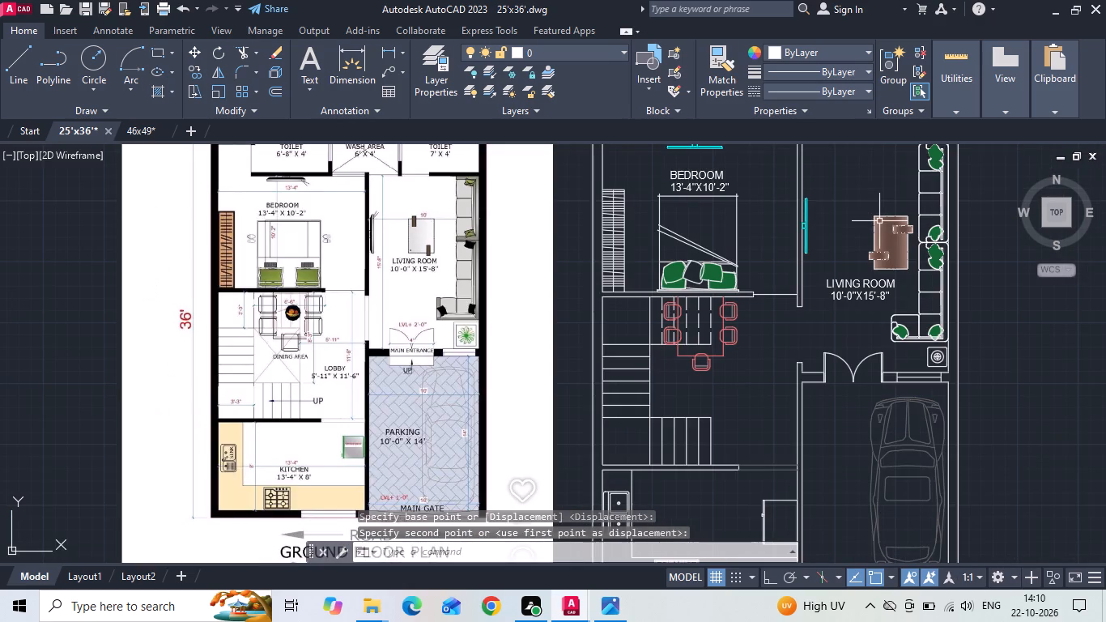
Copy the LIVING ROOM label into the lobby, just below the dining table and beside the stairs.
{"action": "middle_click_drag", "start_coordinate": [793, 320], "coordinate": [774, 243]}
{"action": "left_click", "coordinate": [823, 209]}
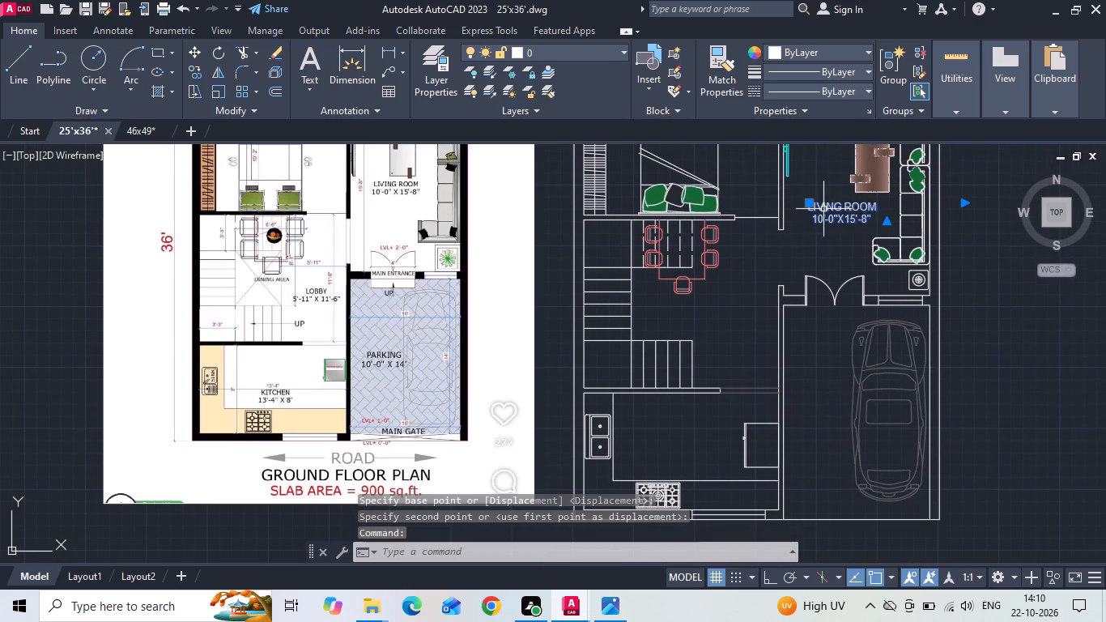
{"action": "right_click", "coordinate": [823, 211]}
{"action": "left_click", "coordinate": [853, 305]}
{"action": "left_click", "coordinate": [847, 203]}
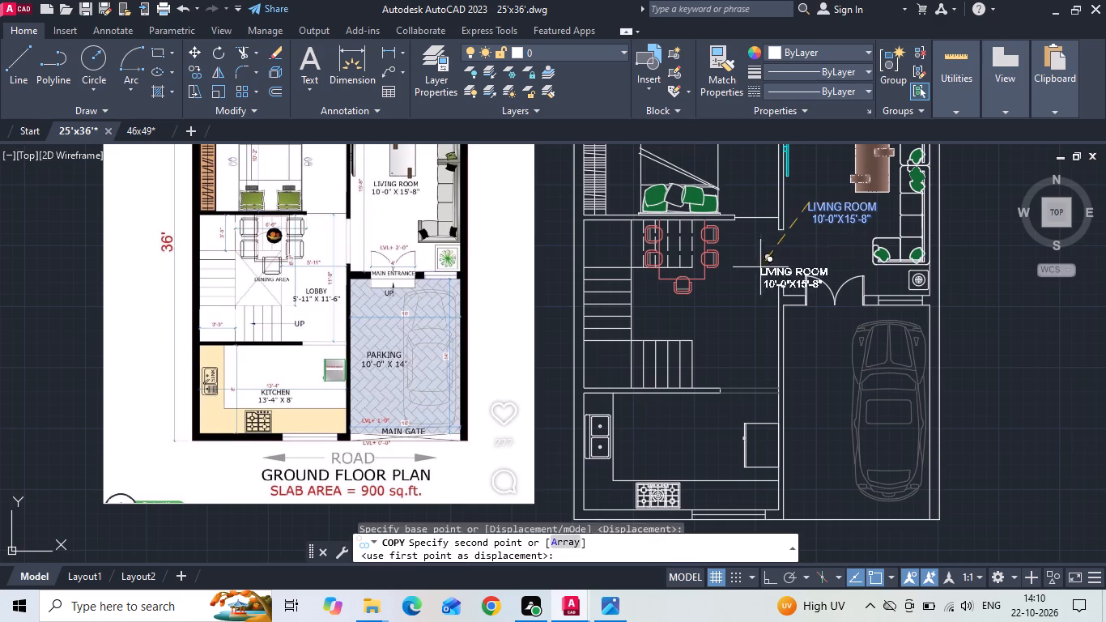
{"action": "scroll", "coordinate": [683, 312], "scroll_direction": "up", "scroll_amount": 2}
{"action": "left_click", "coordinate": [711, 290]}
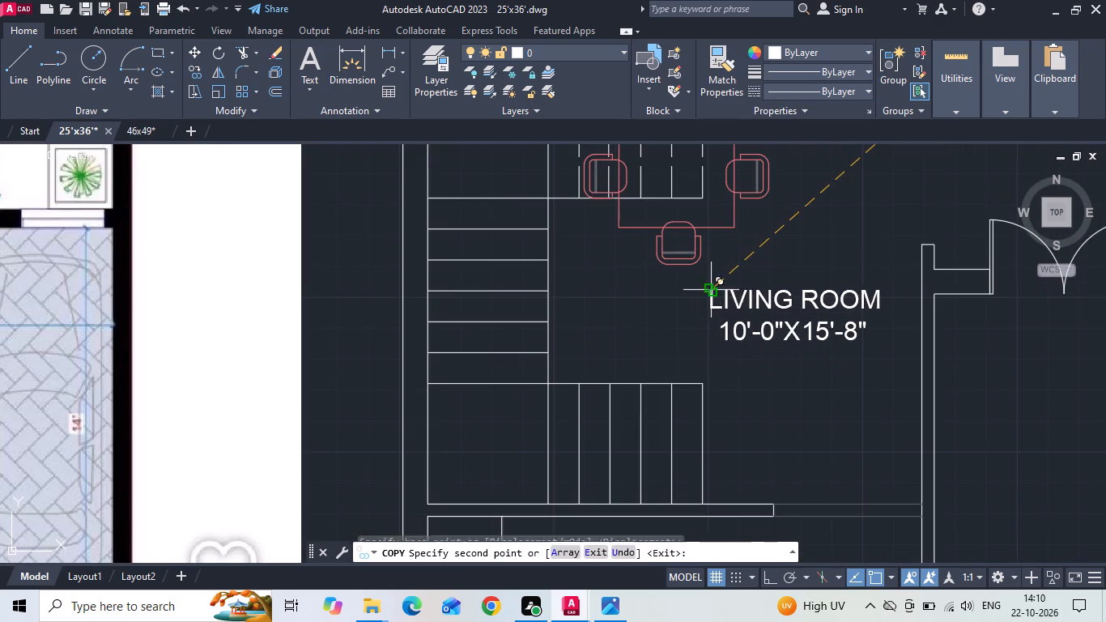
{"action": "scroll", "coordinate": [782, 273], "scroll_direction": "down", "scroll_amount": 2}
{"action": "key", "text": "Escape"}
Set the room size in the copied lobby label to 5'-11"X11'-6".
{"action": "double_click", "coordinate": [780, 287]}
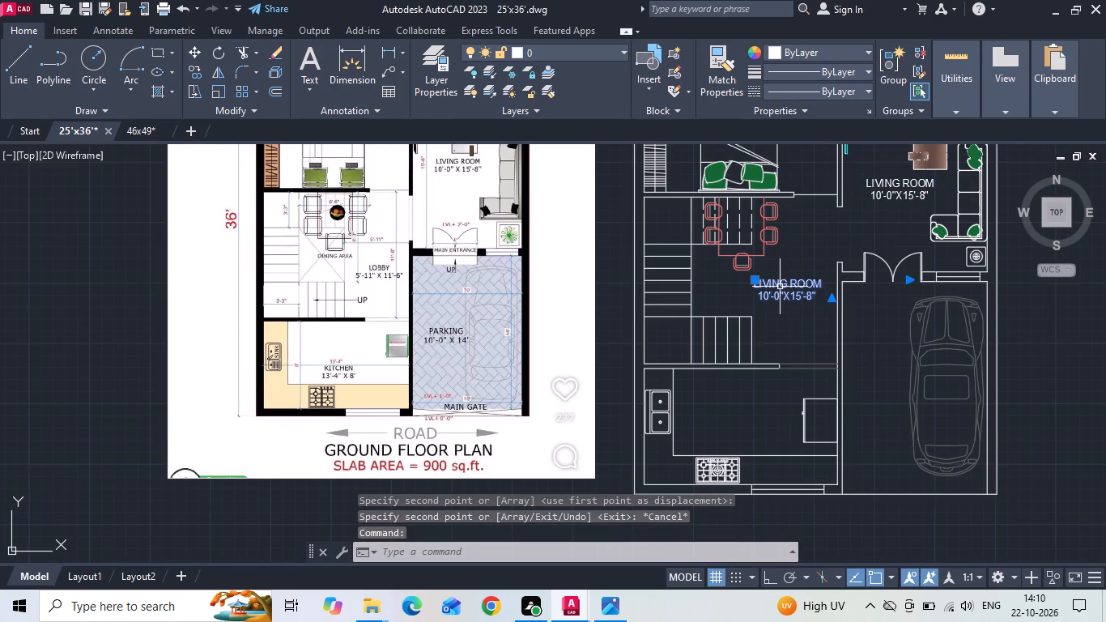
{"action": "scroll", "coordinate": [780, 290], "scroll_direction": "up", "scroll_amount": 1}
{"action": "left_click", "coordinate": [776, 307]}
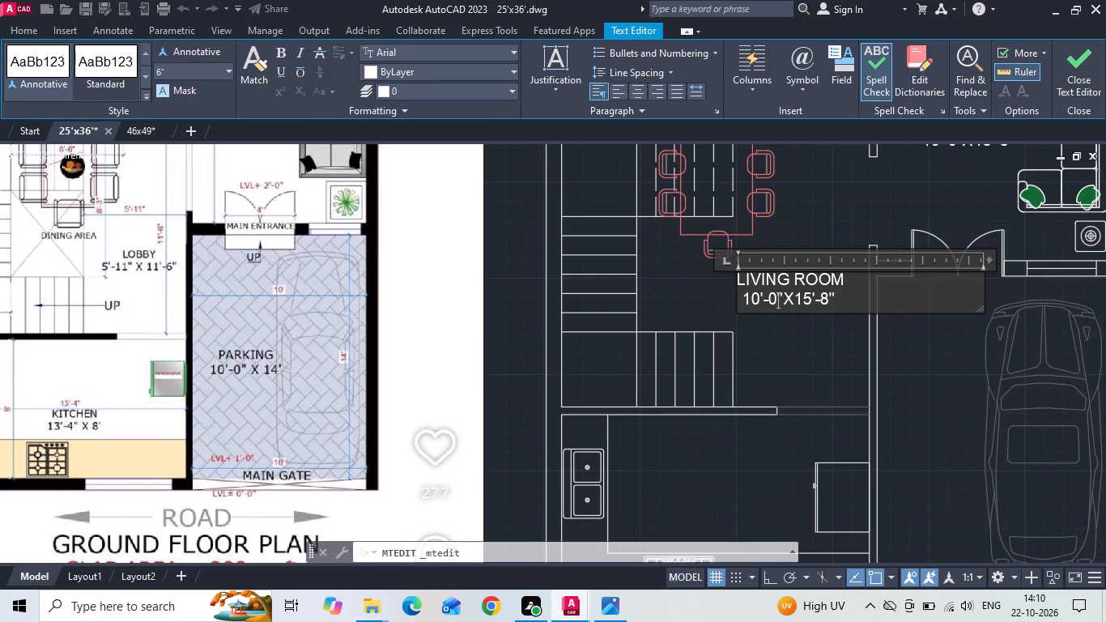
{"action": "key", "text": "BackSpace"}
{"action": "type", "text": "11"}
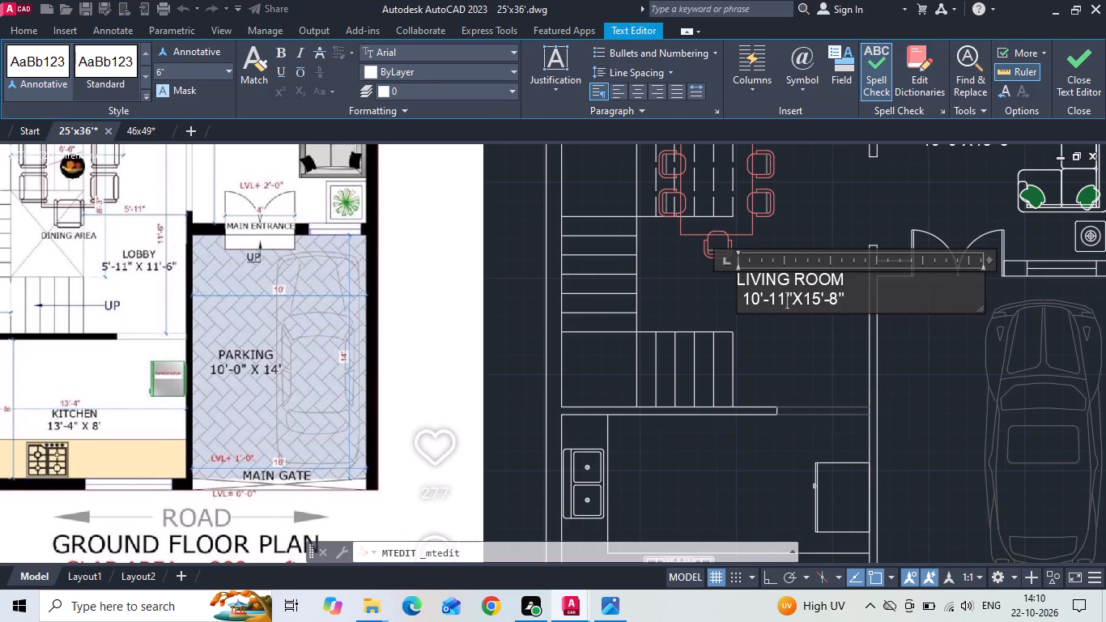
{"action": "left_click", "coordinate": [758, 299]}
{"action": "key", "text": "BackSpace"}
{"action": "key", "text": "BackSpace"}
{"action": "key", "text": "5"}
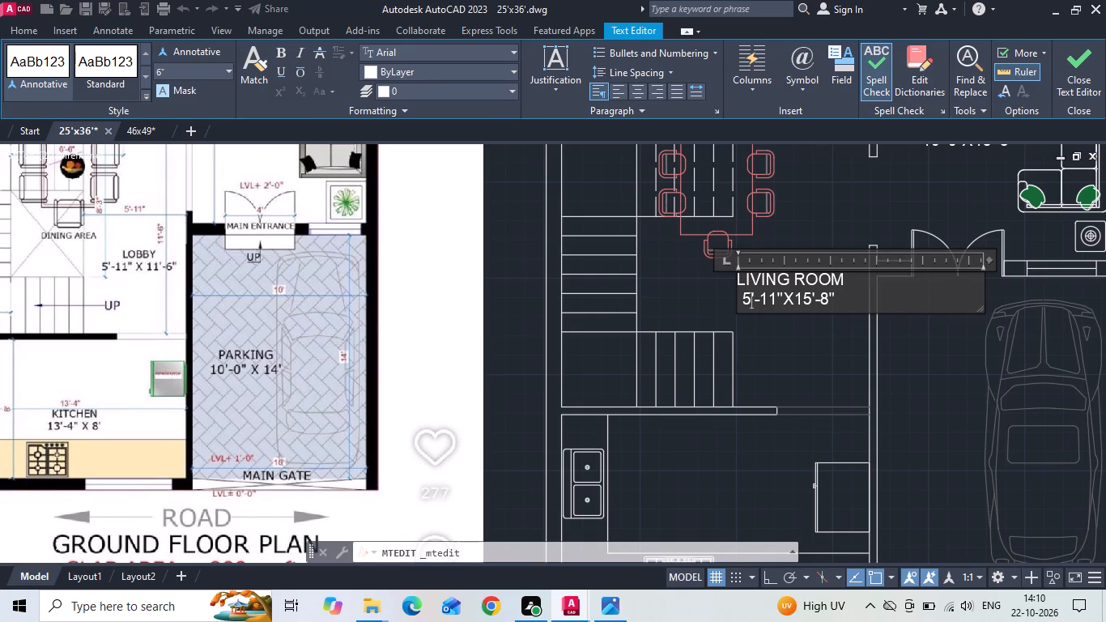
{"action": "left_click", "coordinate": [810, 302]}
{"action": "key", "text": "BackSpace"}
{"action": "key", "text": "1"}
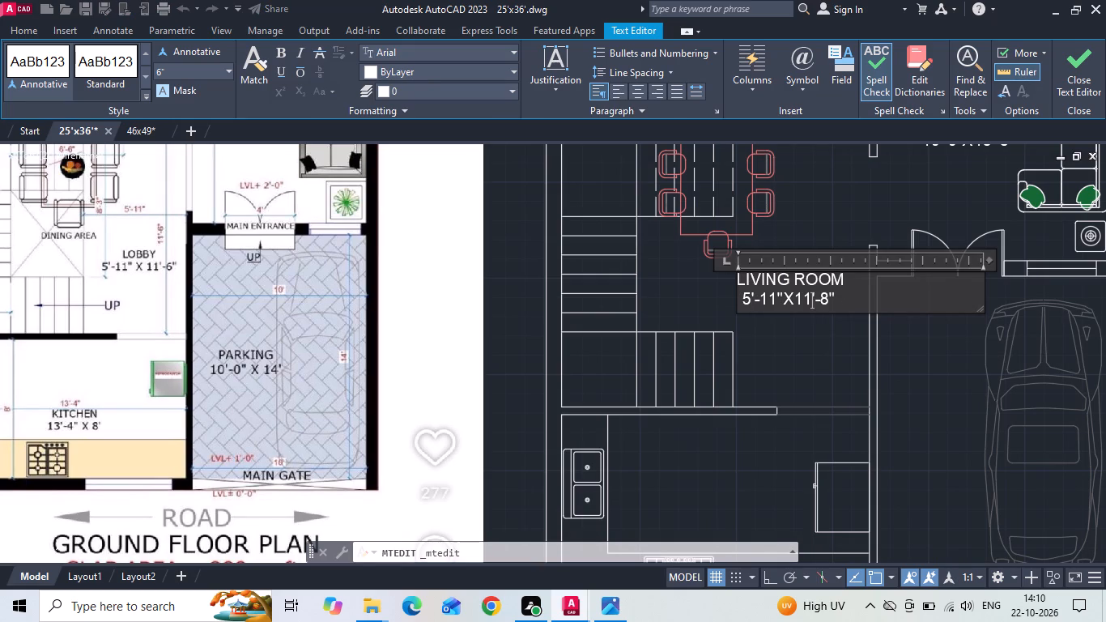
{"action": "left_click", "coordinate": [829, 300]}
{"action": "key", "text": "BackSpace"}
{"action": "key", "text": "6"}
Rename the copied lobby label LOBBY and adjust the leading spaces so the name sits centred above the size line.
{"action": "left_click_drag", "start_coordinate": [849, 277], "coordinate": [711, 278]}
{"action": "key", "text": "BackSpace"}
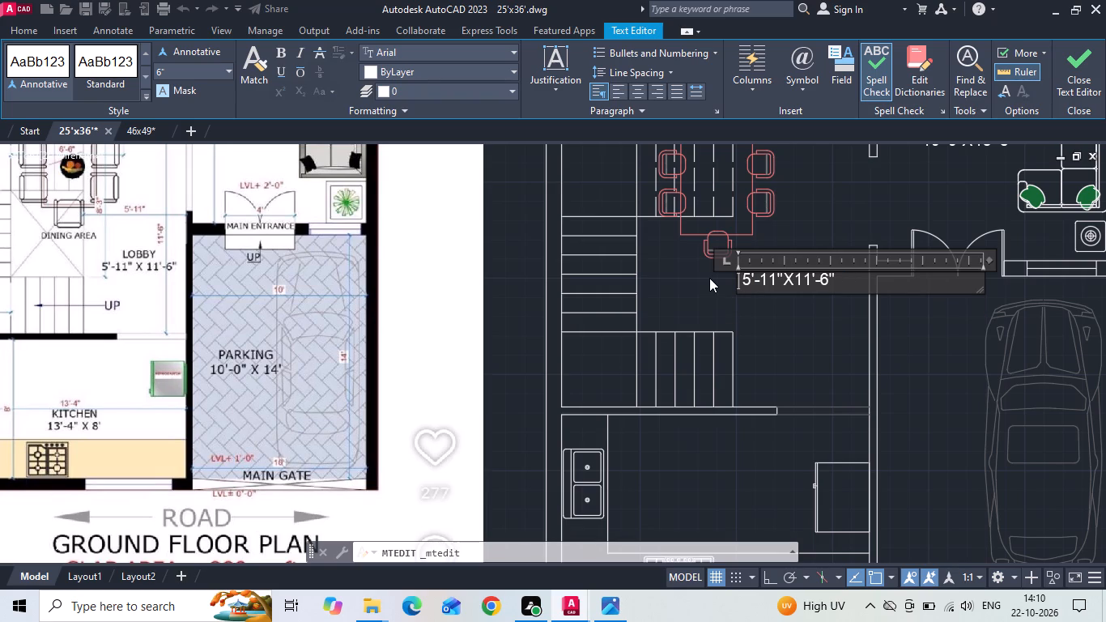
{"action": "type", "text": "LO"}
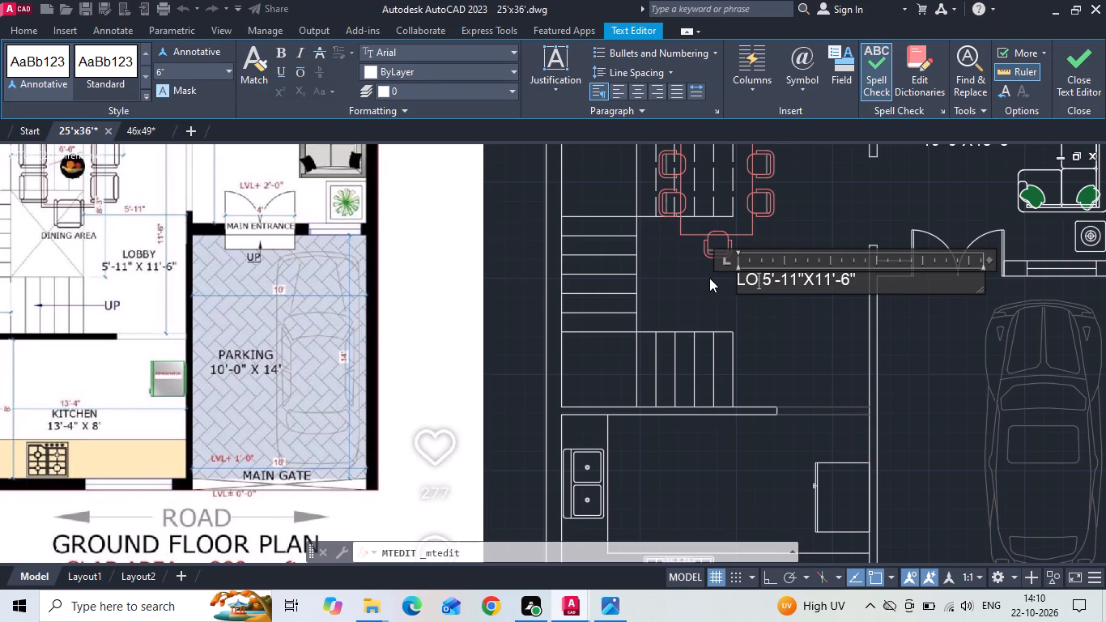
{"action": "type", "text": "BBY"}
{"action": "key", "text": "Return"}
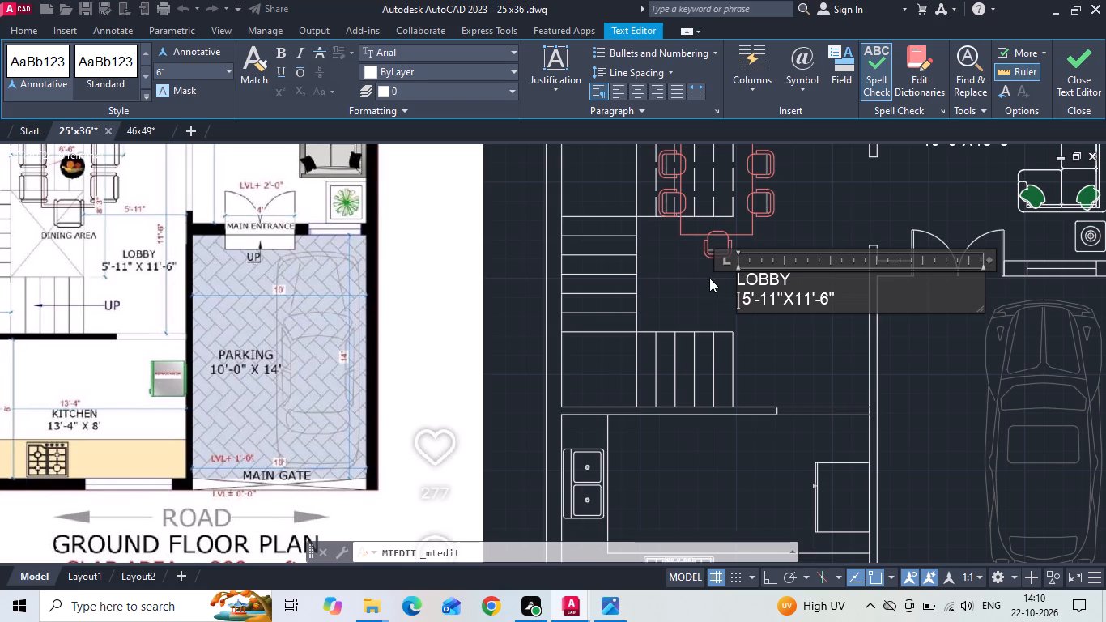
{"action": "left_click", "coordinate": [745, 305]}
{"action": "key", "text": "BackSpace"}
{"action": "left_click", "coordinate": [742, 280]}
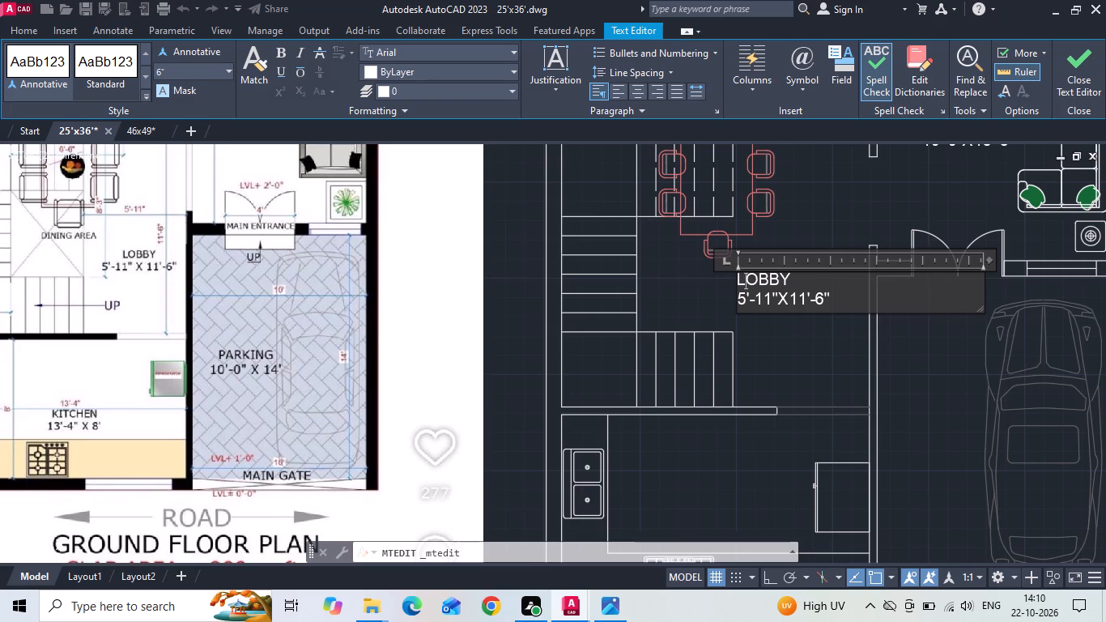
{"action": "left_click", "coordinate": [738, 279]}
{"action": "key", "text": "BackSpace"}
{"action": "key", "text": "space"}
{"action": "key", "text": "space"}
{"action": "key", "text": "space"}
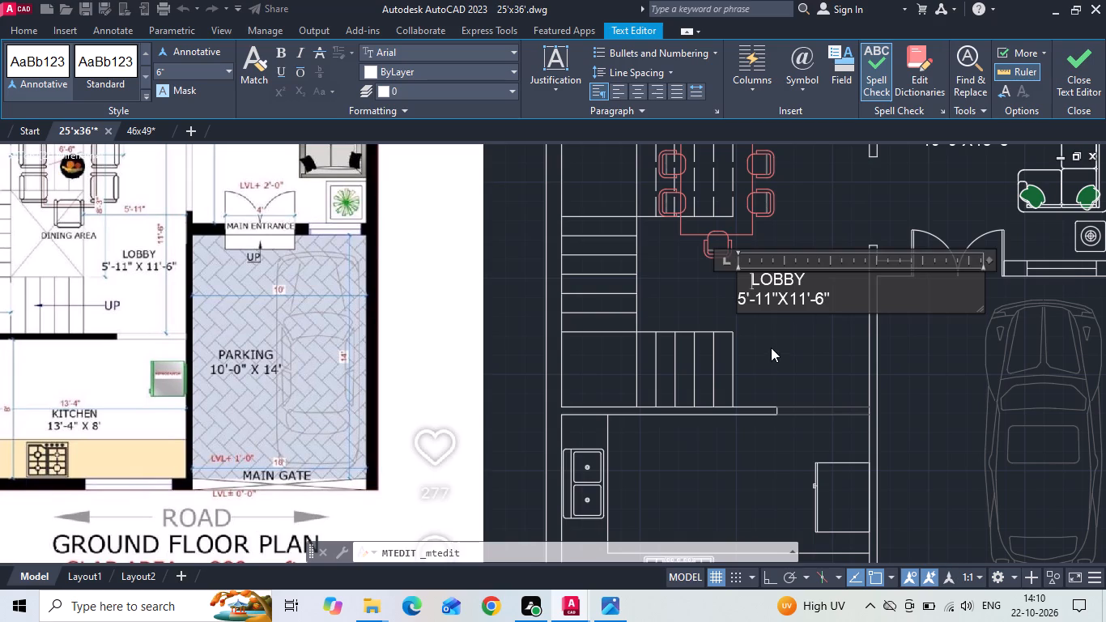
{"action": "left_click", "coordinate": [771, 347]}
Copy the LOBBY label into the open floor of the kitchen, between the sink and the refrigerator.
{"action": "left_click", "coordinate": [775, 309]}
{"action": "left_click", "coordinate": [760, 286]}
{"action": "right_click", "coordinate": [760, 286]}
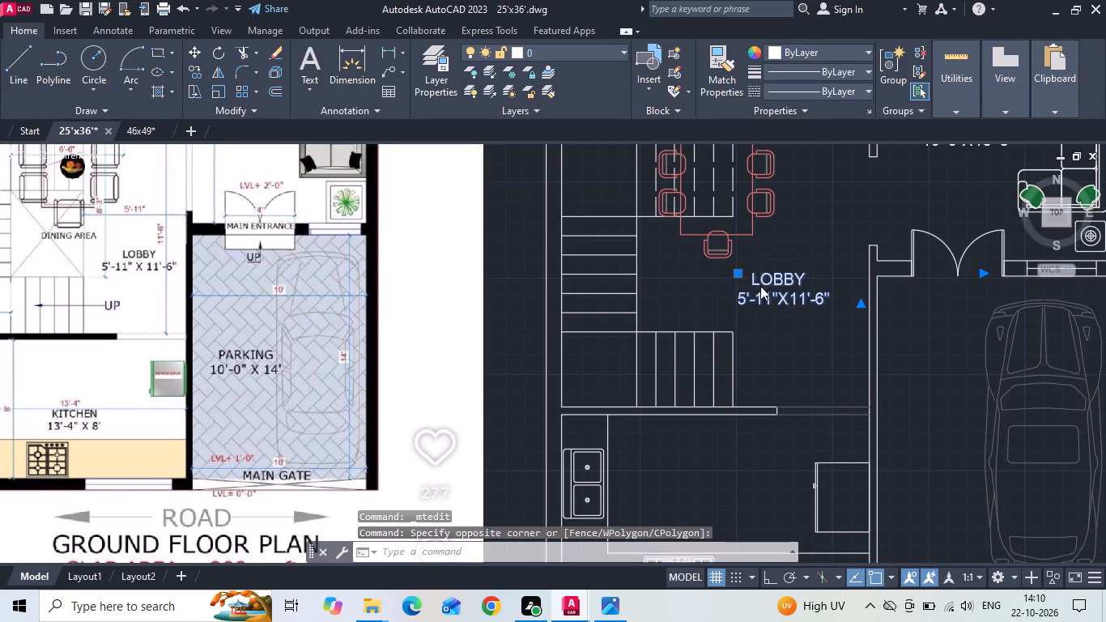
{"action": "left_click", "coordinate": [782, 313]}
{"action": "left_click_drag", "start_coordinate": [778, 304], "coordinate": [759, 328]}
{"action": "middle_click_drag", "start_coordinate": [713, 360], "coordinate": [718, 168]}
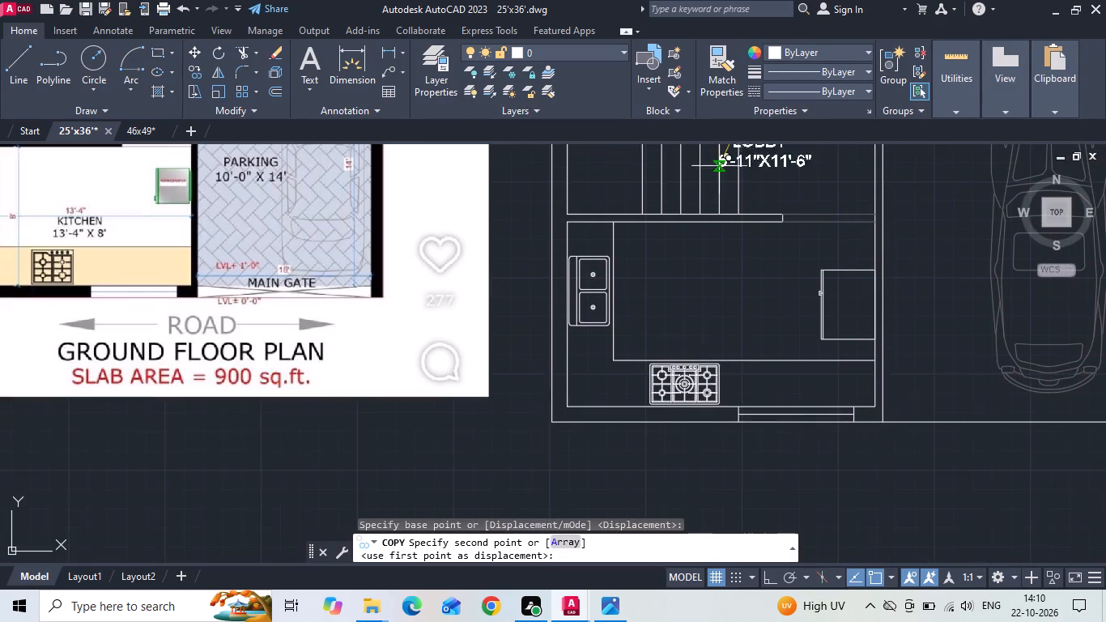
{"action": "left_click", "coordinate": [675, 305]}
{"action": "key", "text": "Escape"}
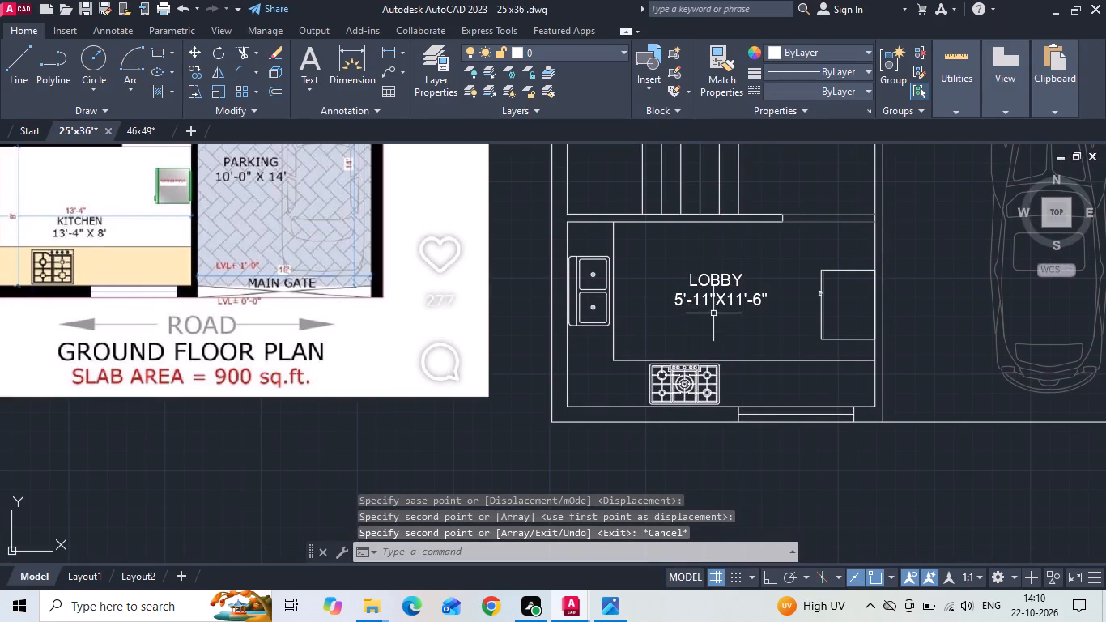
Set the room size in the label copied into the kitchen to 13'-4"X8'-0".
{"action": "double_click", "coordinate": [709, 303]}
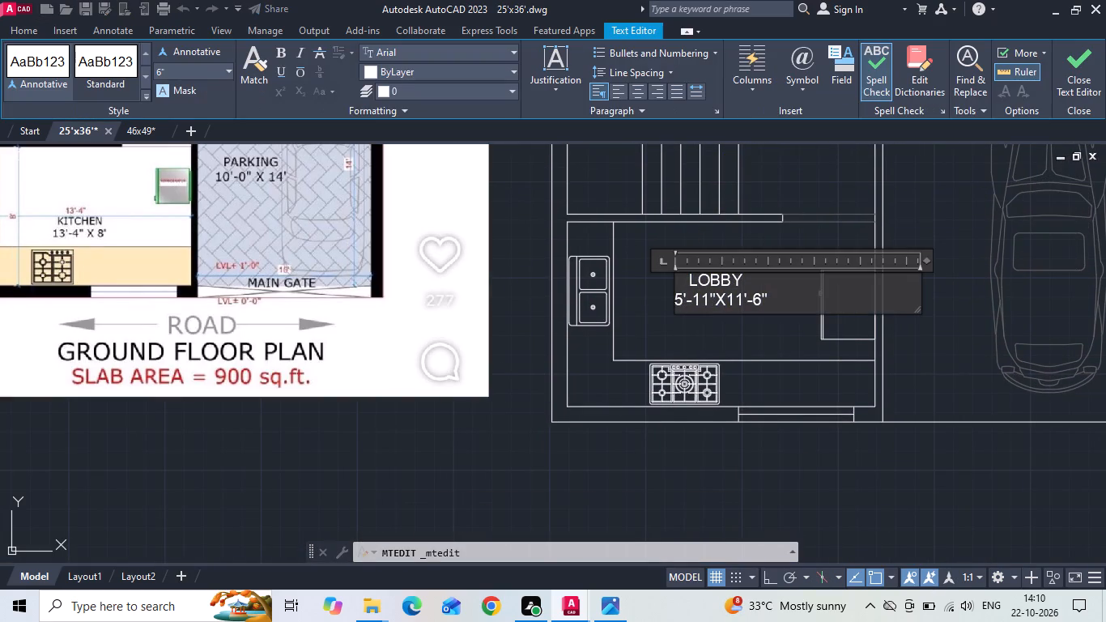
{"action": "key", "text": "BackSpace"}
{"action": "key", "text": "BackSpace"}
{"action": "key", "text": "4"}
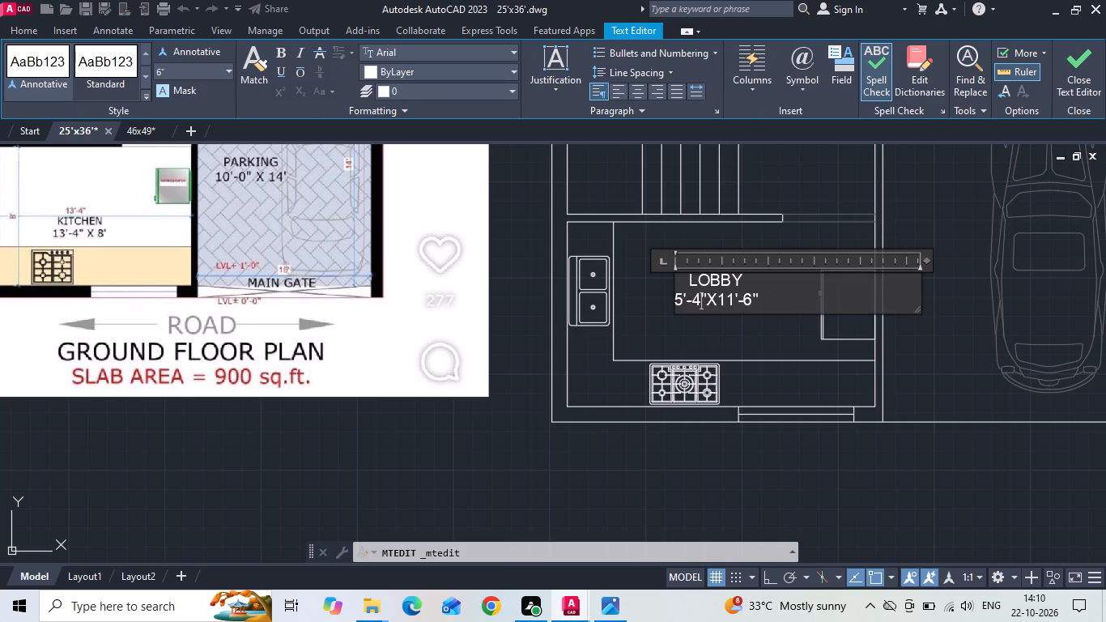
{"action": "left_click", "coordinate": [682, 301]}
{"action": "key", "text": "BackSpace"}
{"action": "type", "text": "13"}
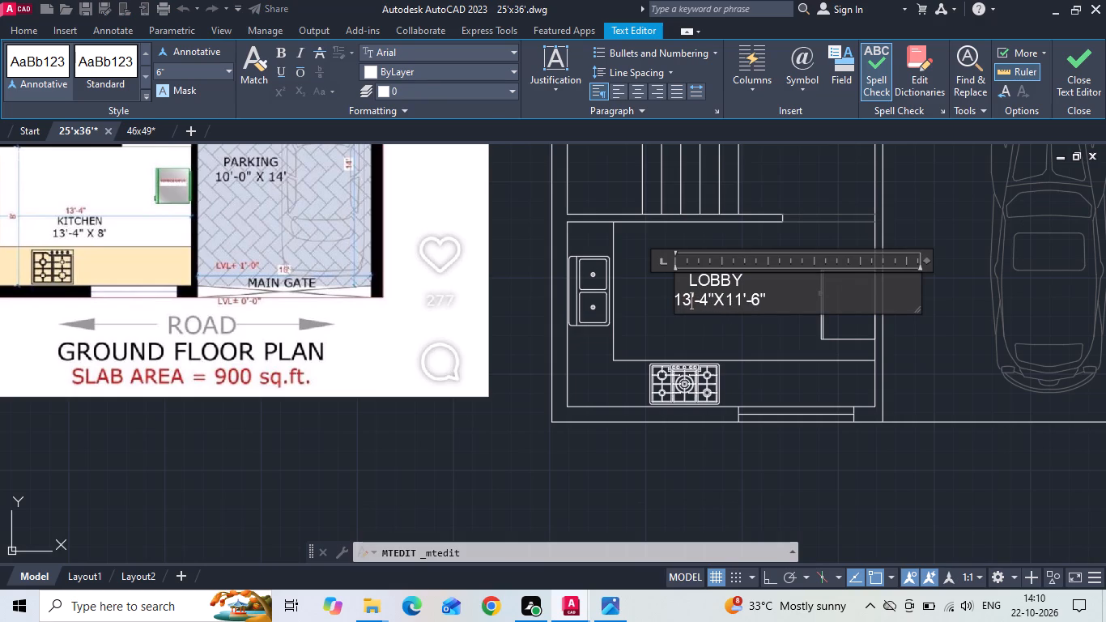
{"action": "left_click", "coordinate": [742, 305]}
{"action": "key", "text": "BackSpace"}
{"action": "key", "text": "BackSpace"}
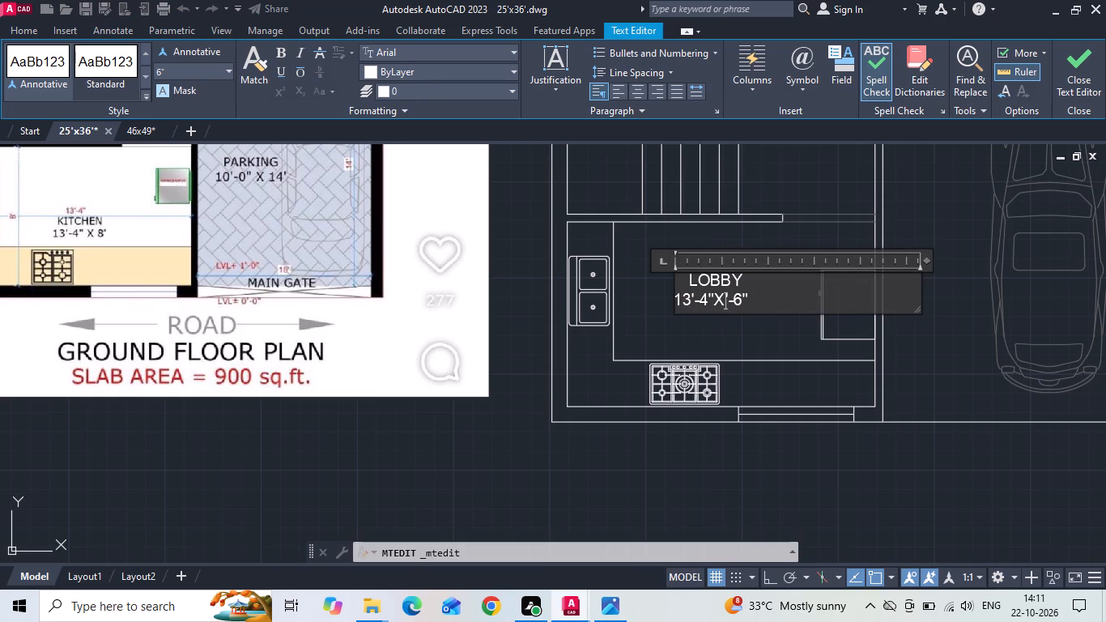
{"action": "key", "text": "8"}
{"action": "left_click", "coordinate": [750, 300]}
{"action": "key", "text": "BackSpace"}
{"action": "key", "text": "0"}
Replace the room name in the kitchen's copied label with KITCHEN, keeping it on its own line above the size.
{"action": "left_click_drag", "start_coordinate": [748, 283], "coordinate": [495, 284]}
{"action": "key", "text": "BackSpace"}
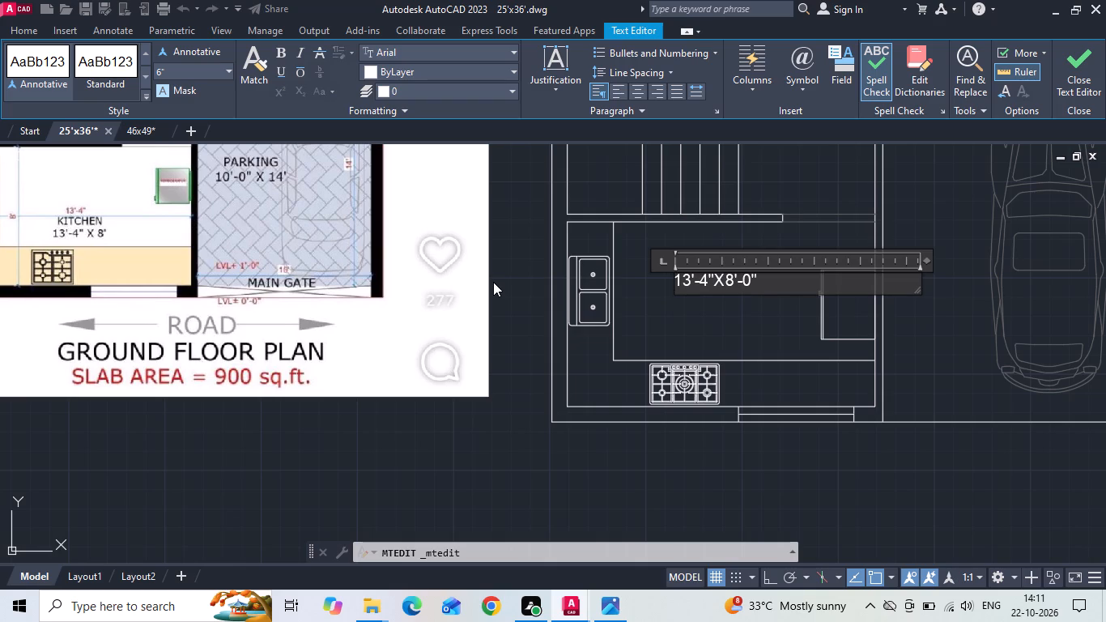
{"action": "type", "text": "KITCHEN"}
{"action": "key", "text": "Return"}
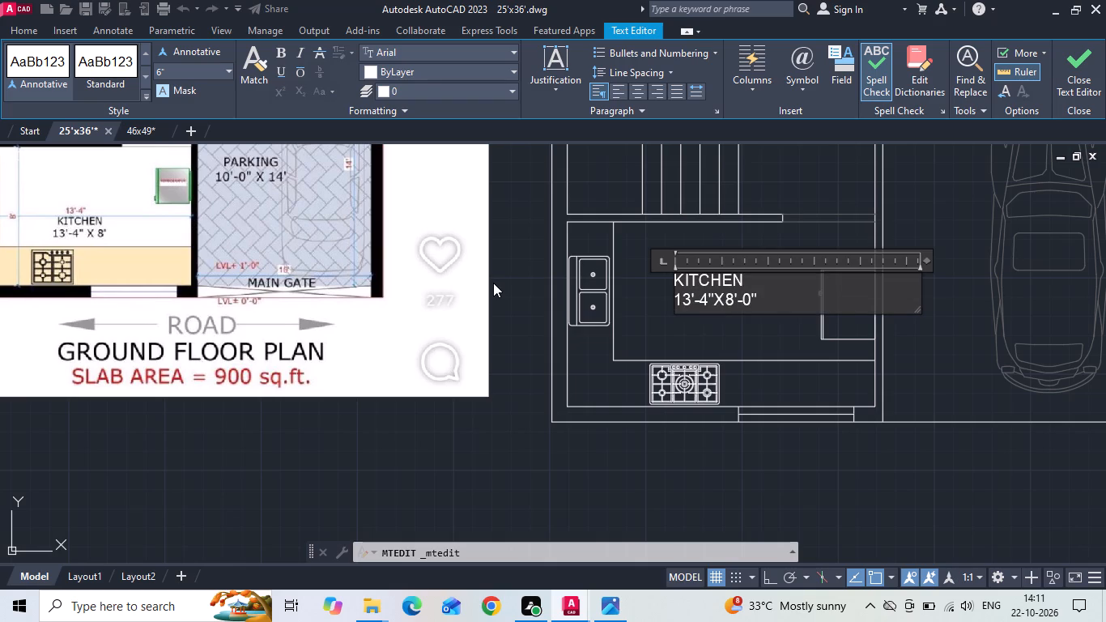
{"action": "left_click", "coordinate": [638, 326]}
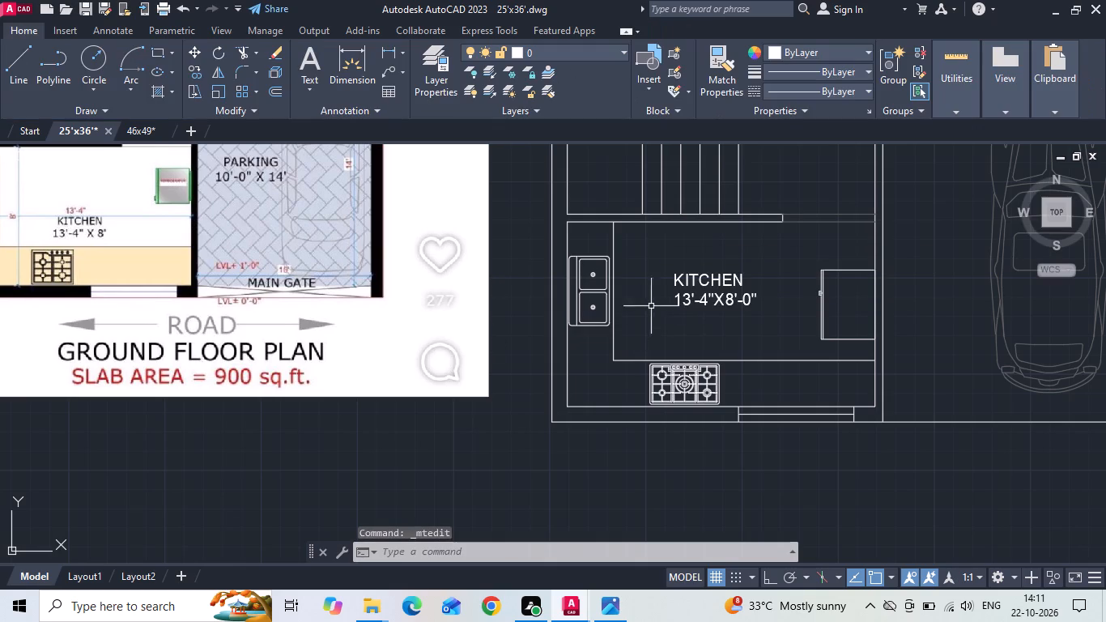
Copy the KITCHEN label into the parking area, in the open space between the wall and the car.
{"action": "left_click", "coordinate": [685, 295]}
{"action": "right_click", "coordinate": [685, 295]}
{"action": "double_click", "coordinate": [722, 316]}
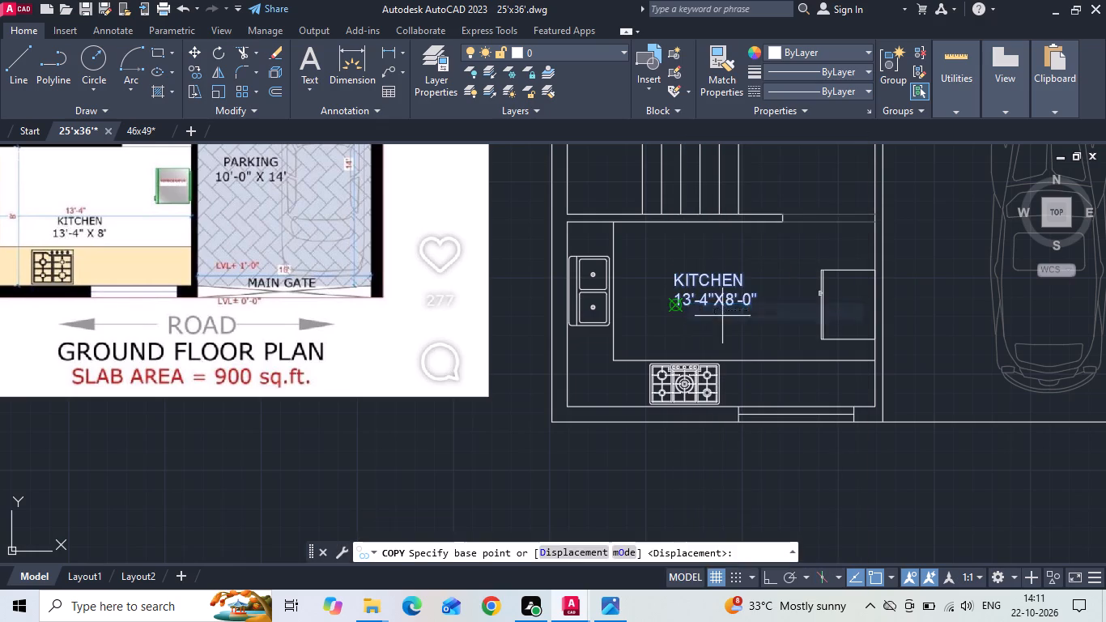
{"action": "scroll", "coordinate": [487, 399], "scroll_direction": "down", "scroll_amount": 2}
{"action": "scroll", "coordinate": [719, 306], "scroll_direction": "up", "scroll_amount": 2}
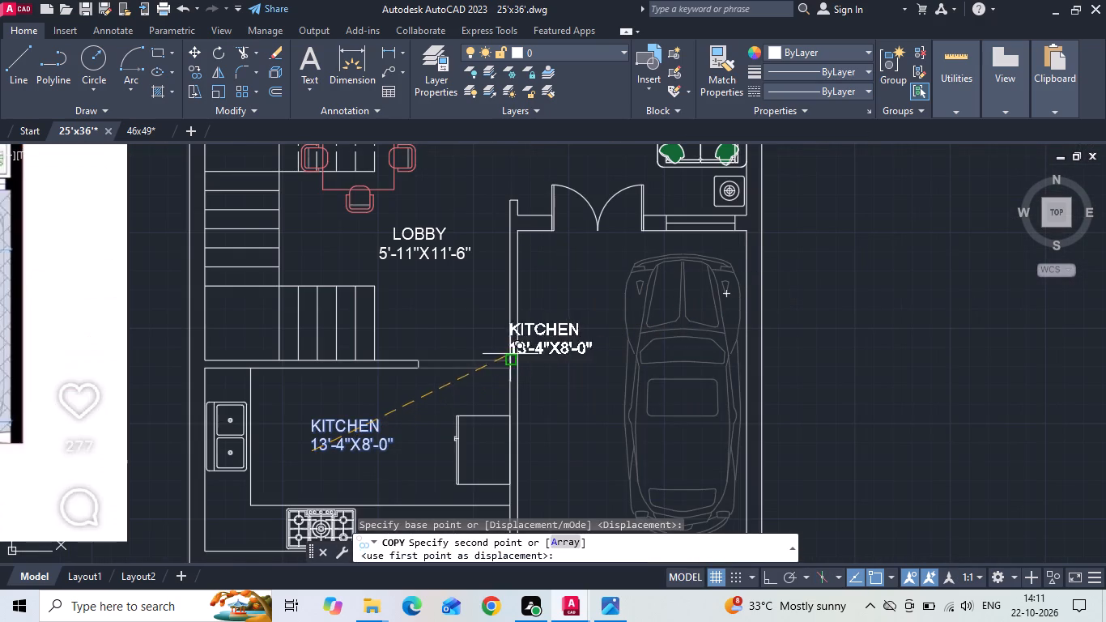
{"action": "left_click", "coordinate": [535, 335]}
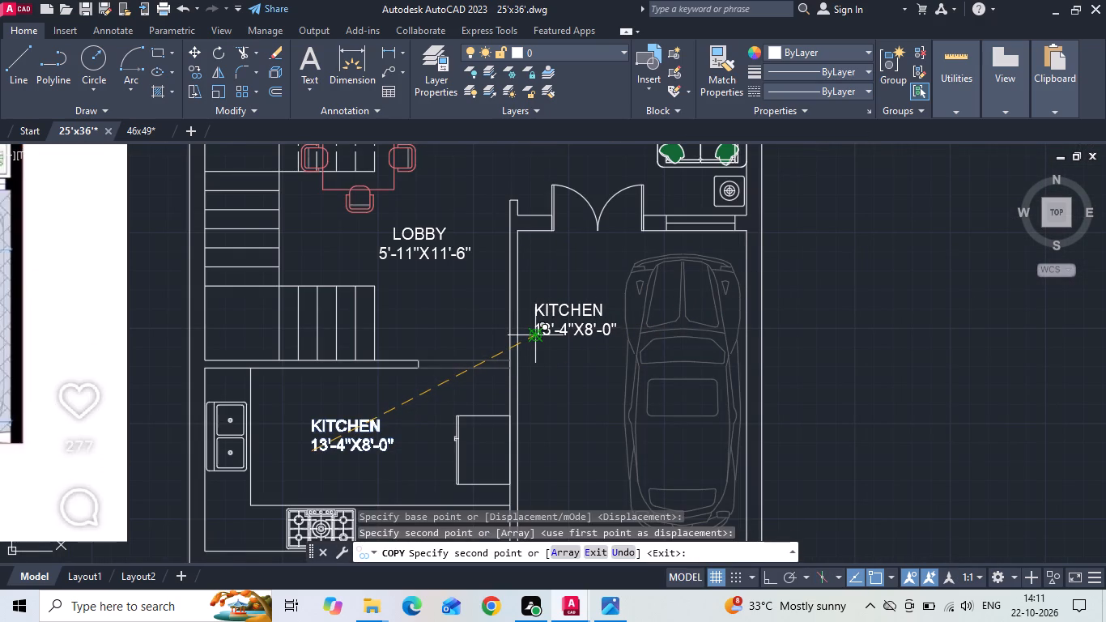
{"action": "key", "text": "Escape"}
Save the drawing.
{"action": "key", "text": "ctrl+s"}
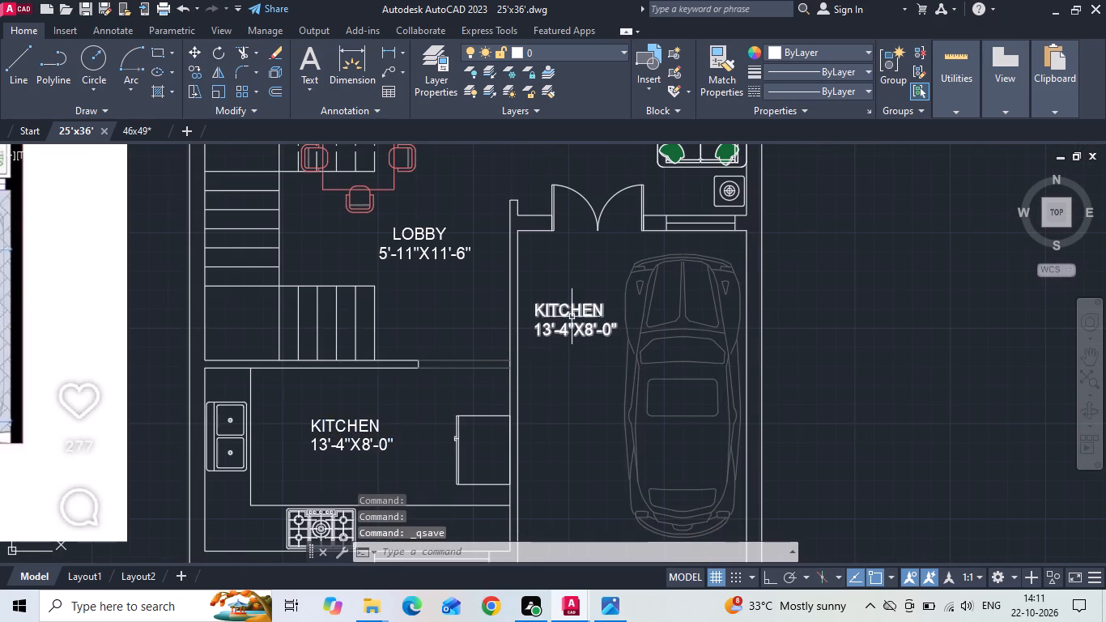
Replace the room name in the label copied beside the car with PARKING, on its own line above the size.
{"action": "double_click", "coordinate": [572, 317]}
{"action": "scroll", "coordinate": [599, 313], "scroll_direction": "up", "scroll_amount": 1}
{"action": "left_click_drag", "start_coordinate": [632, 306], "coordinate": [284, 320]}
{"action": "key", "text": "BackSpace"}
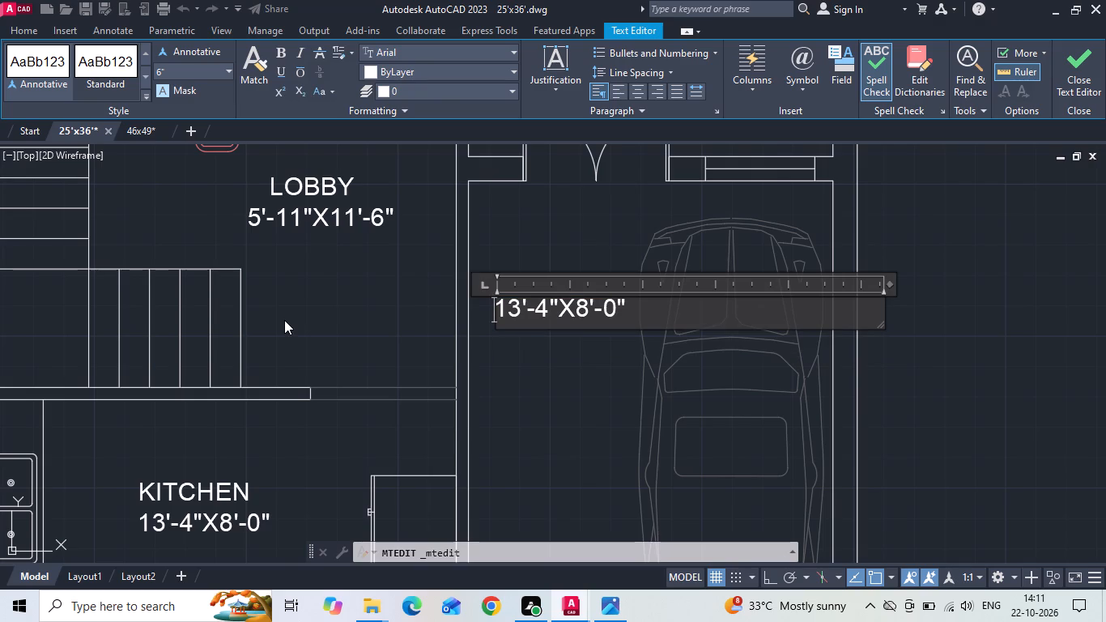
{"action": "key", "text": "p"}
{"action": "type", "text": "ARK"}
{"action": "type", "text": "ING"}
{"action": "key", "text": "Return"}
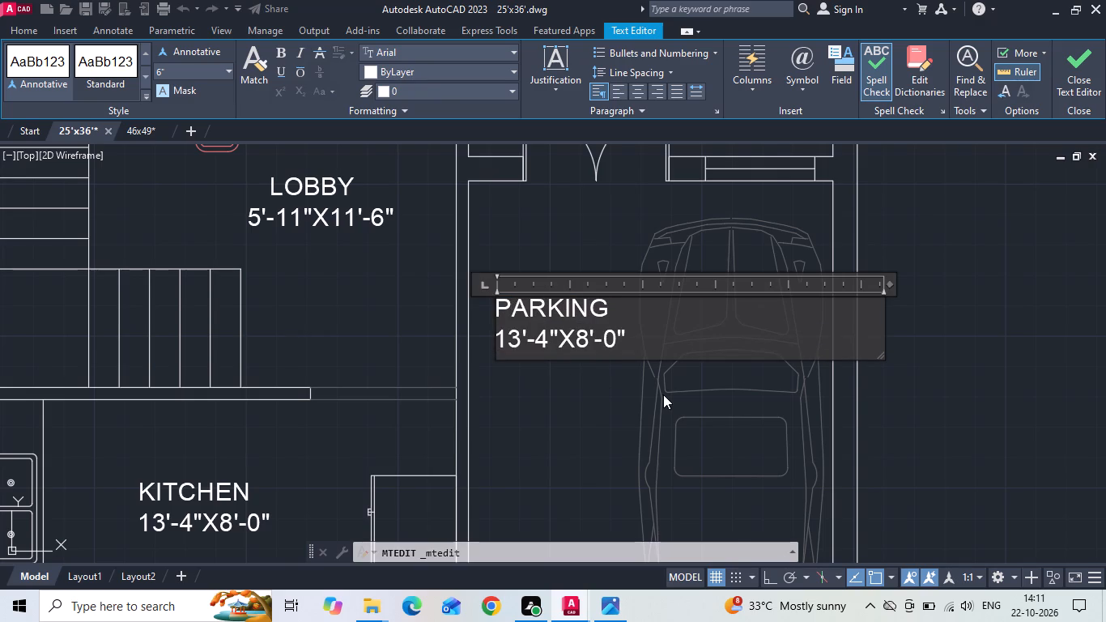
Set the size in the PARKING label to 10'-0"X14'-0".
{"action": "scroll", "coordinate": [663, 394], "scroll_direction": "down", "scroll_amount": 1}
{"action": "middle_click_drag", "start_coordinate": [569, 407], "coordinate": [809, 362]}
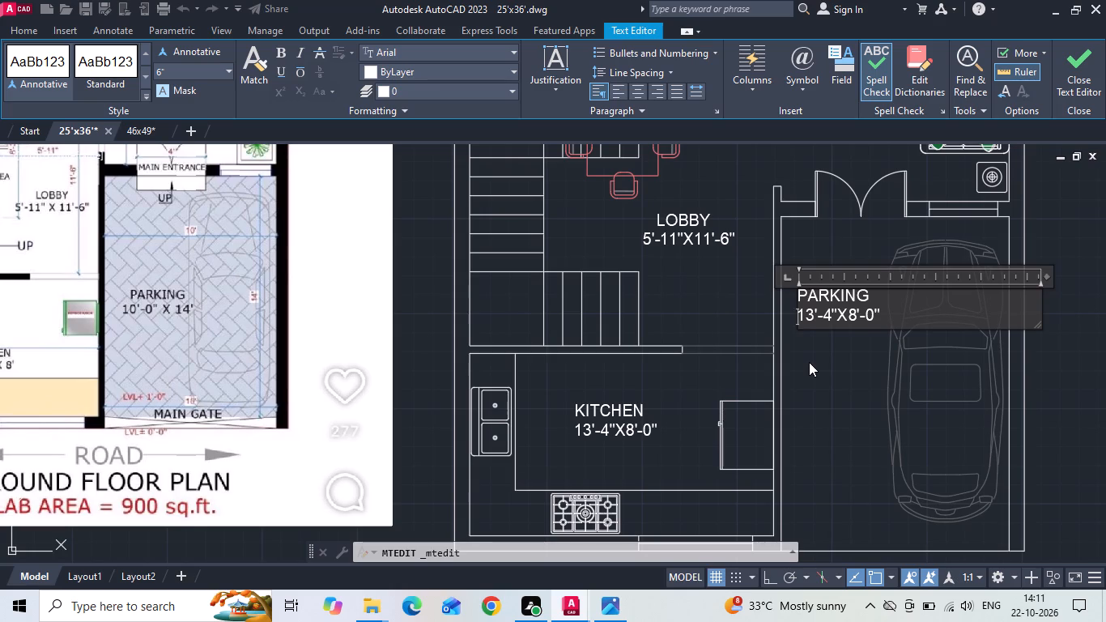
{"action": "scroll", "coordinate": [840, 309], "scroll_direction": "up", "scroll_amount": 2}
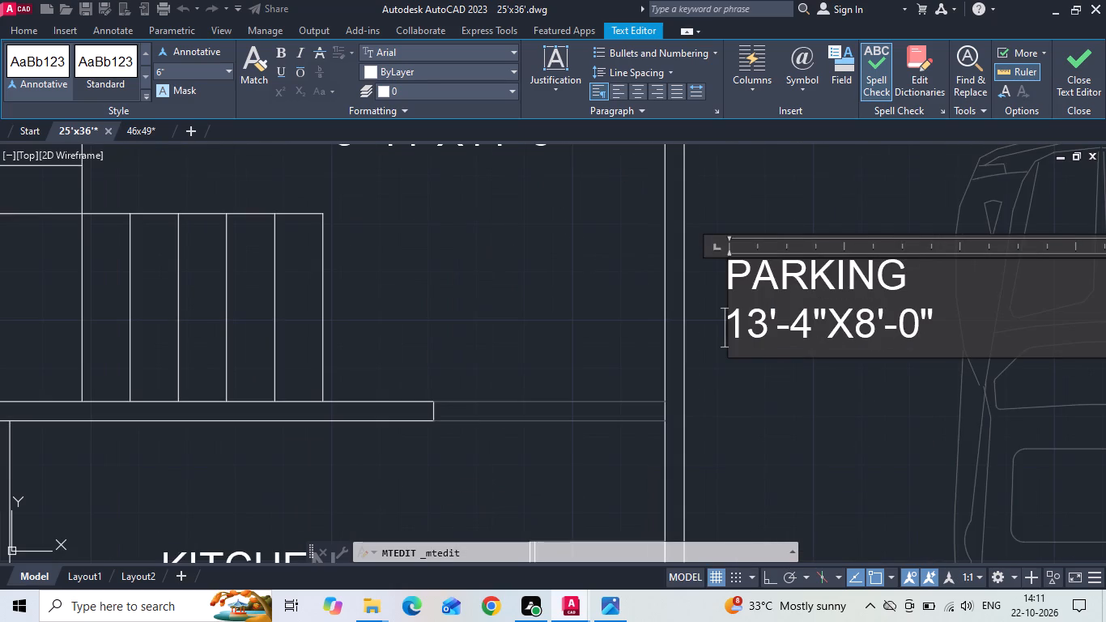
{"action": "left_click", "coordinate": [875, 330]}
{"action": "key", "text": "BackSpace"}
{"action": "type", "text": "14"}
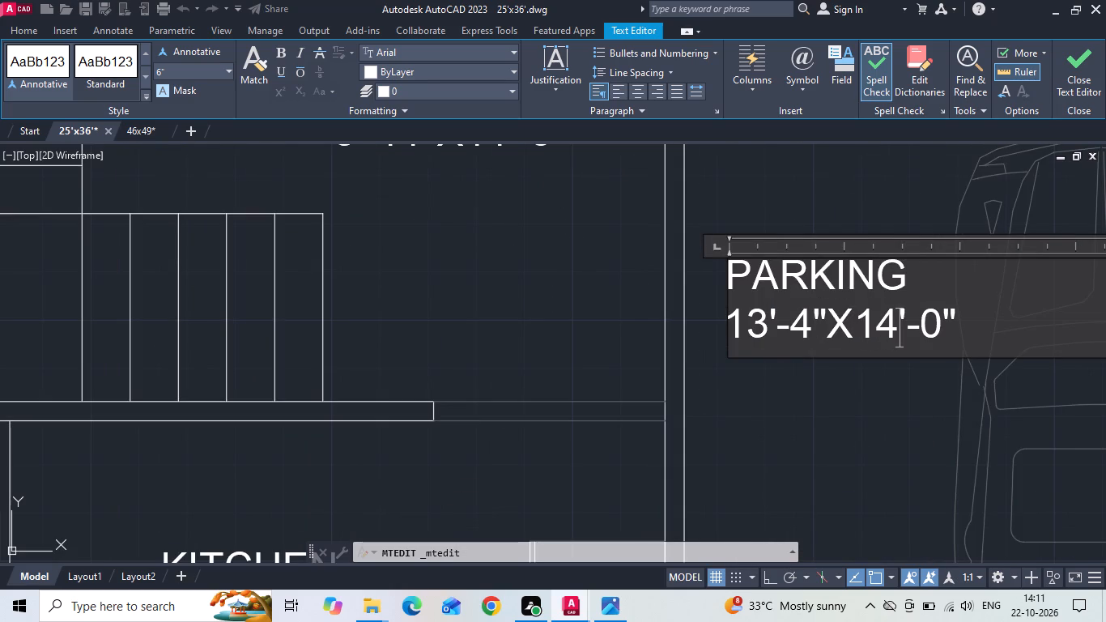
{"action": "left_click", "coordinate": [769, 333]}
{"action": "key", "text": "BackSpace"}
{"action": "key", "text": "0"}
{"action": "left_click", "coordinate": [813, 332]}
{"action": "key", "text": "BackSpace"}
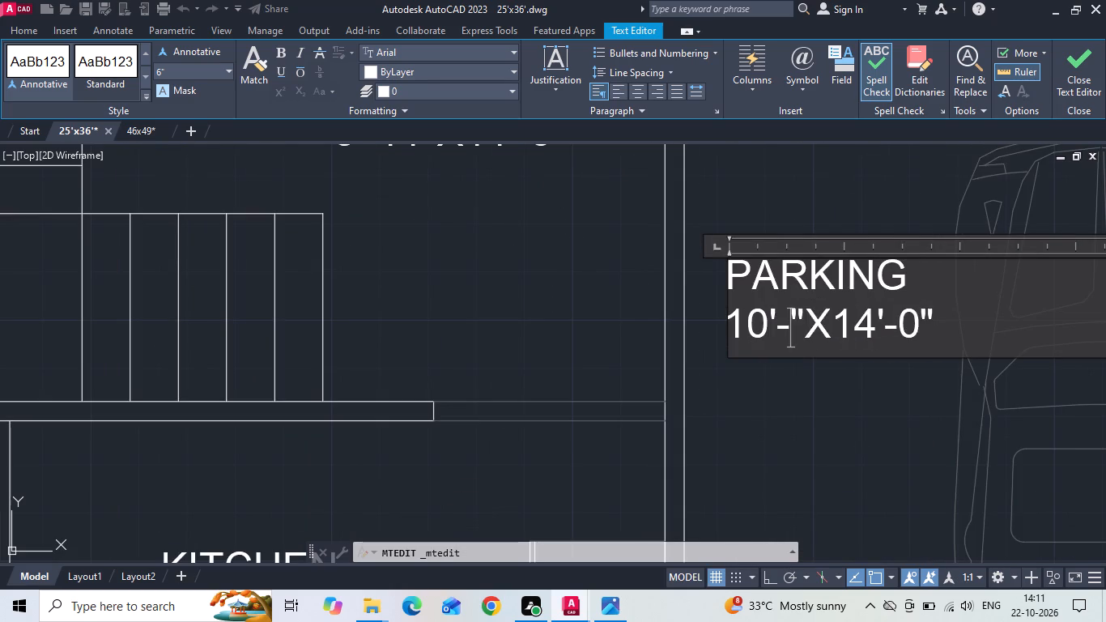
{"action": "key", "text": "0"}
{"action": "left_click", "coordinate": [822, 465]}
Save the drawing with the updated room labels.
{"action": "scroll", "coordinate": [752, 364], "scroll_direction": "down", "scroll_amount": 2}
{"action": "key", "text": "ctrl+s"}
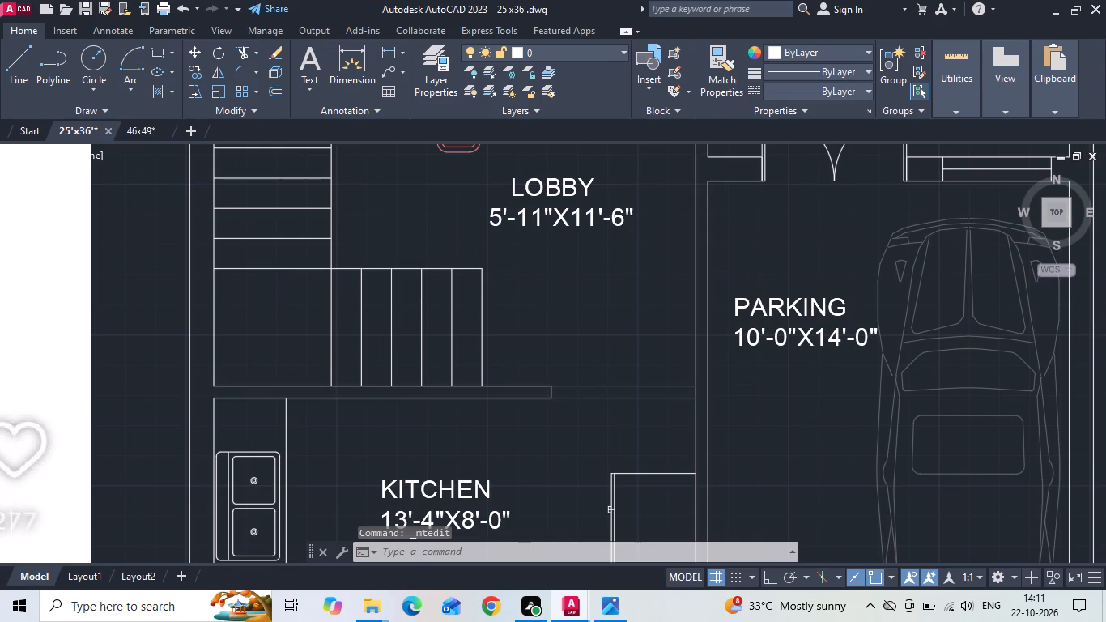
Measure the parking's depth from the wall under the living room window down to the front boundary line.
{"action": "scroll", "coordinate": [616, 289], "scroll_direction": "down", "scroll_amount": 2}
{"action": "left_click", "coordinate": [386, 45]}
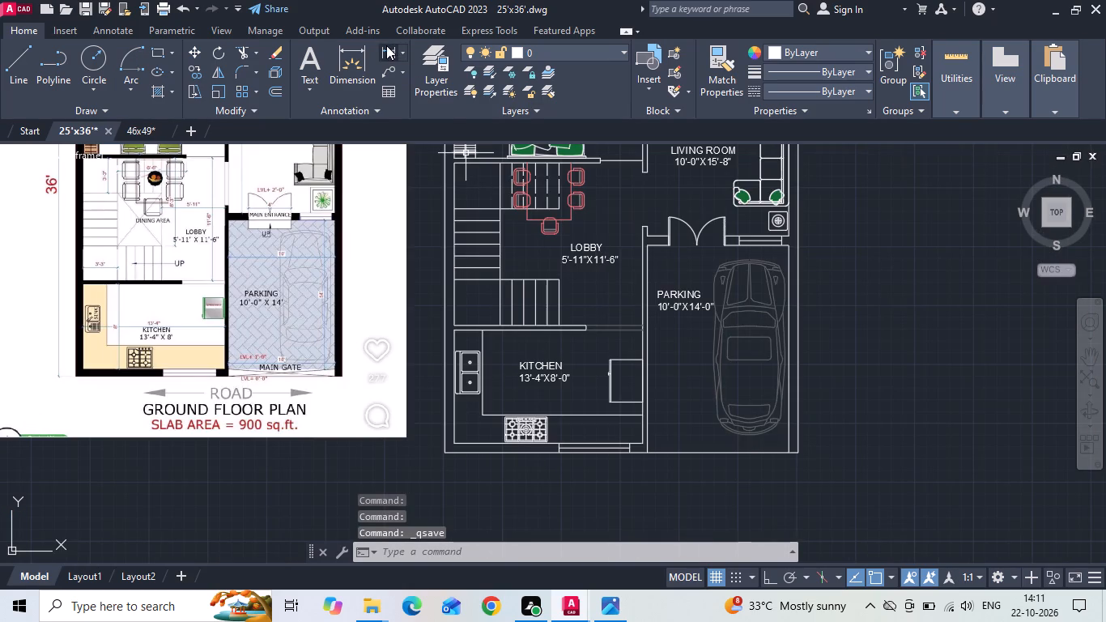
{"action": "scroll", "coordinate": [731, 254], "scroll_direction": "up", "scroll_amount": 1}
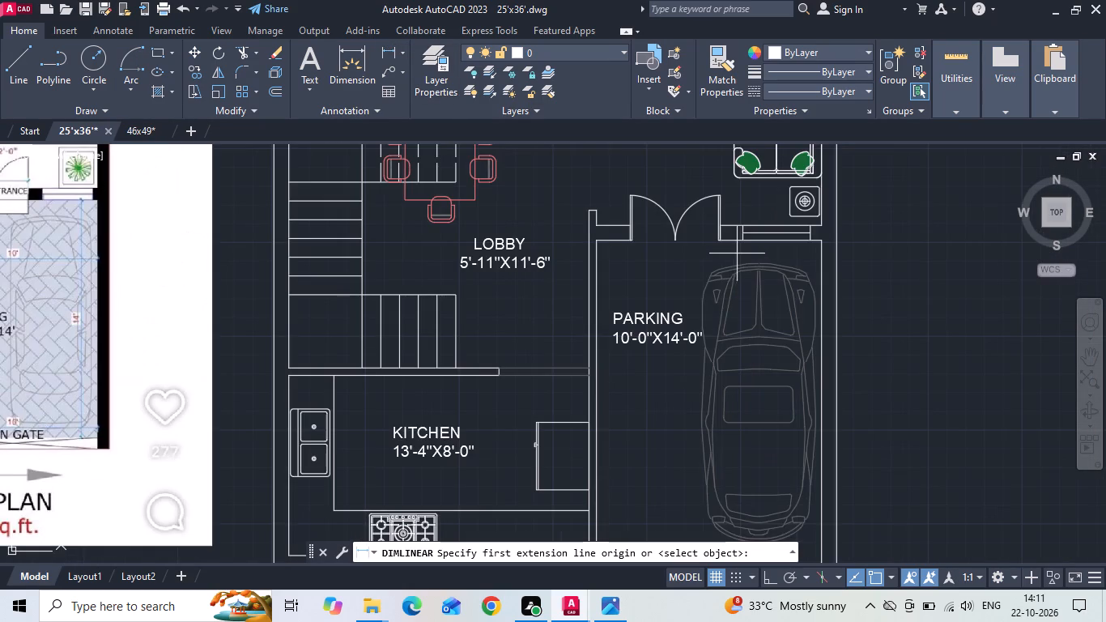
{"action": "left_click", "coordinate": [747, 241]}
{"action": "middle_click_drag", "start_coordinate": [751, 366], "coordinate": [738, 242]}
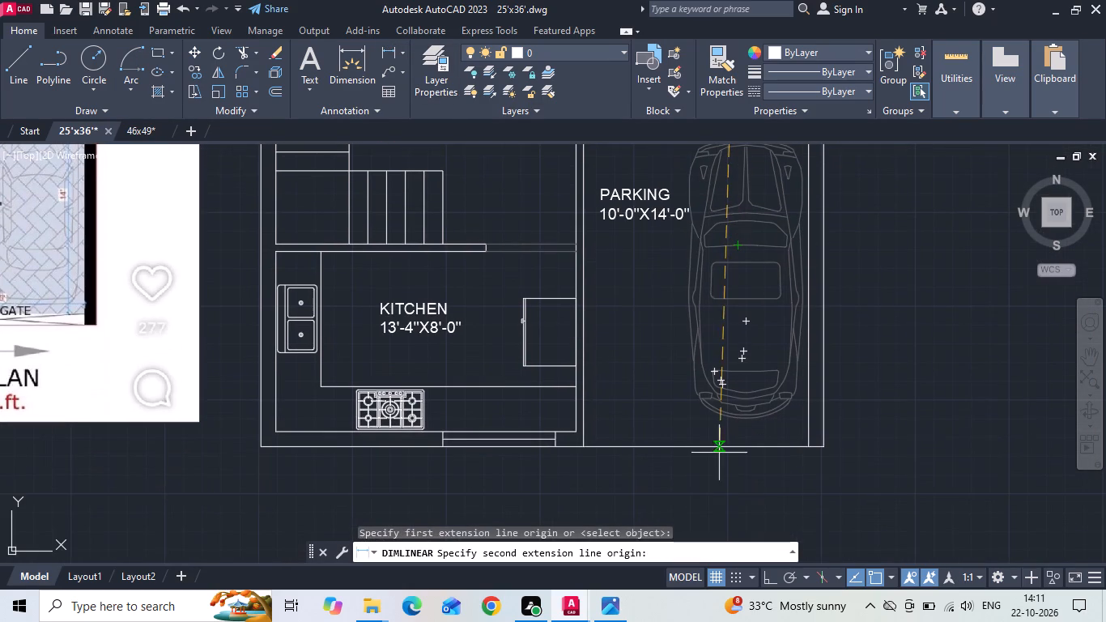
{"action": "left_click", "coordinate": [725, 449]}
{"action": "key", "text": "Escape"}
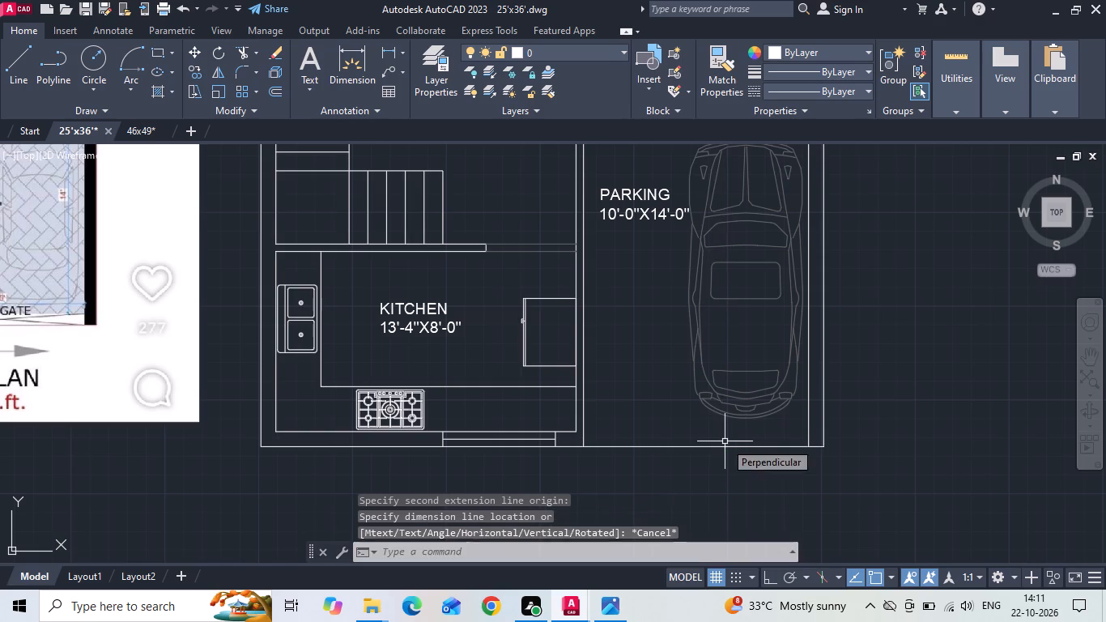
Extend the kitchen's front inner wall line to the parking-side face of the dividing wall.
{"action": "key", "text": "e"}
{"action": "key", "text": "x"}
{"action": "key", "text": "space"}
{"action": "left_click", "coordinate": [571, 432]}
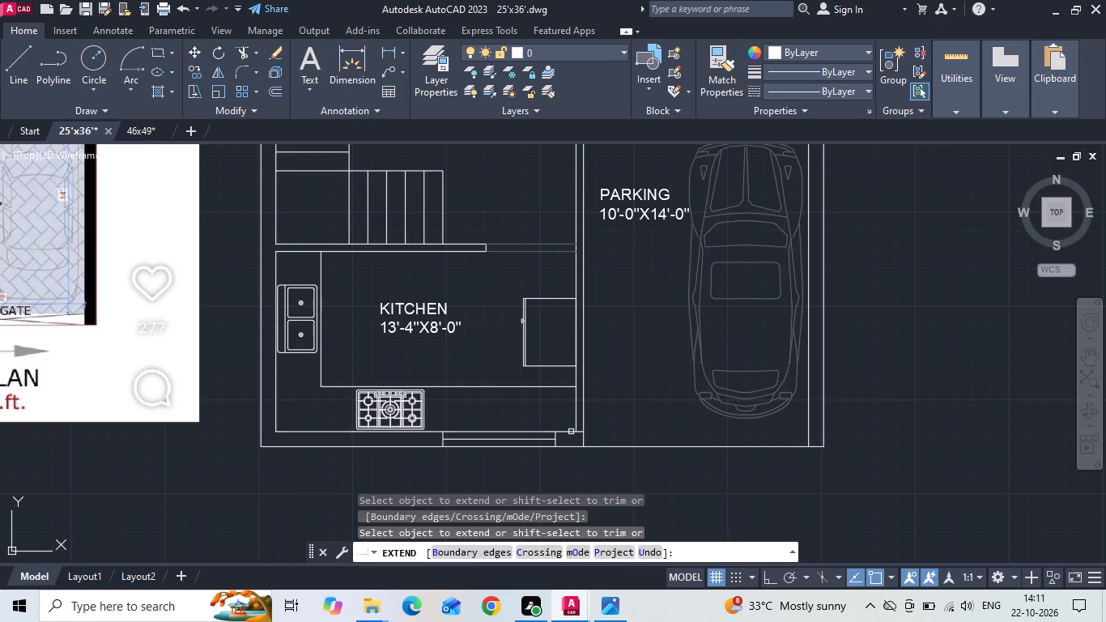
{"action": "key", "text": "Escape"}
Draw a diagonal line across the parking's front opening, from the dividing wall's inner corner to the outer corner at the side wall.
{"action": "type", "text": "L"}
{"action": "key", "text": "space"}
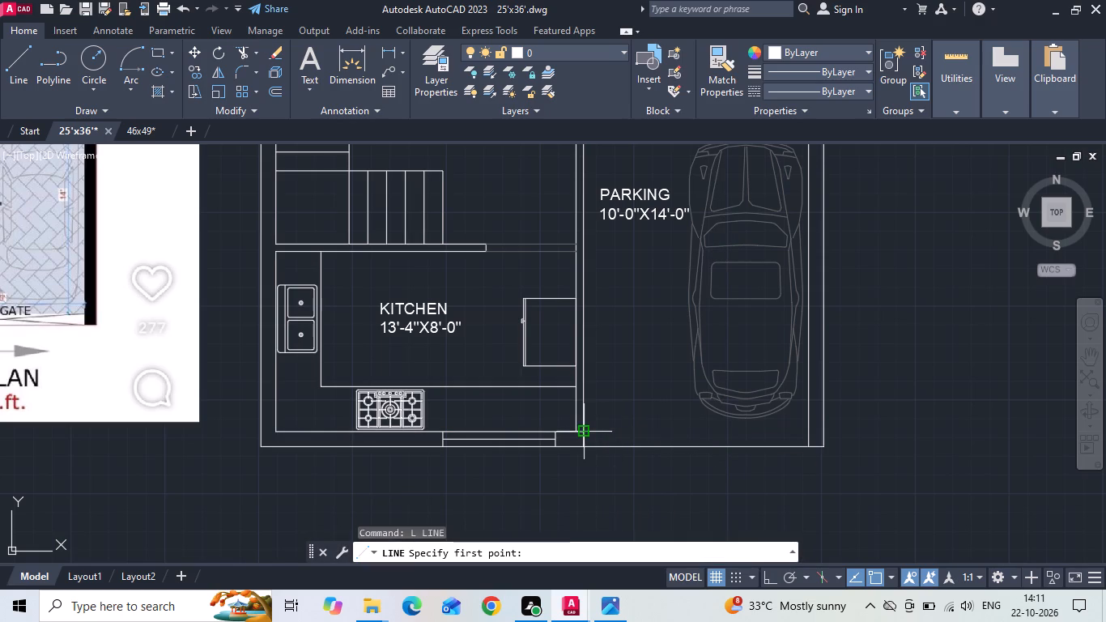
{"action": "left_click", "coordinate": [589, 432]}
{"action": "left_click", "coordinate": [809, 447]}
{"action": "key", "text": "space"}
{"action": "key", "text": "space"}
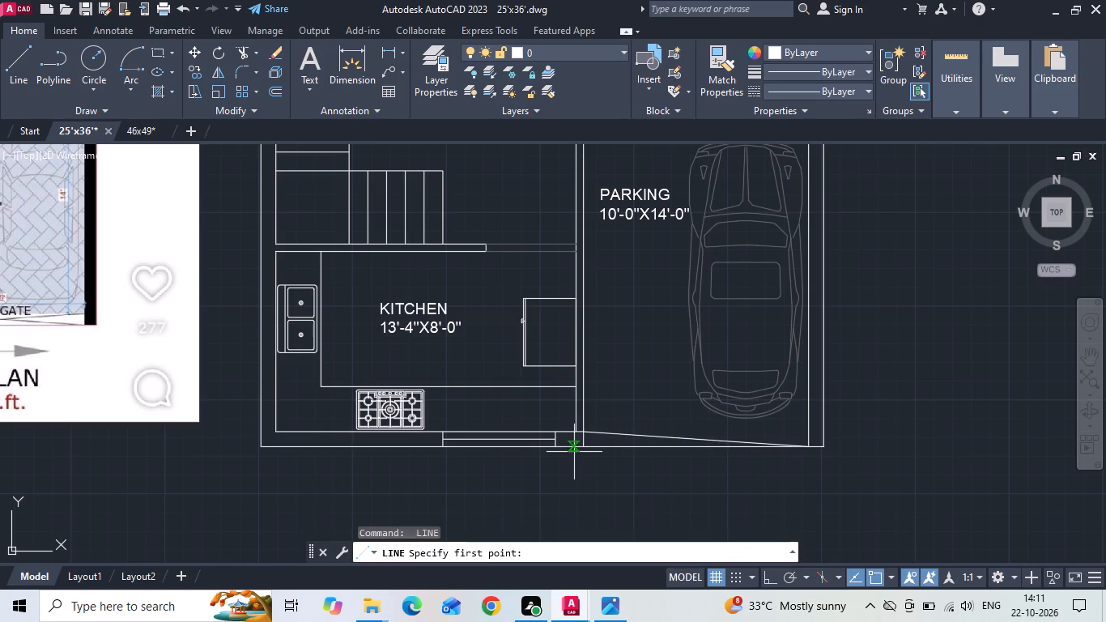
{"action": "key", "text": "Escape"}
Mirror the gate diagonal about a vertical axis through its midpoint, keeping the original, to form a crossed gate symbol.
{"action": "left_click", "coordinate": [640, 439]}
{"action": "left_click", "coordinate": [636, 426]}
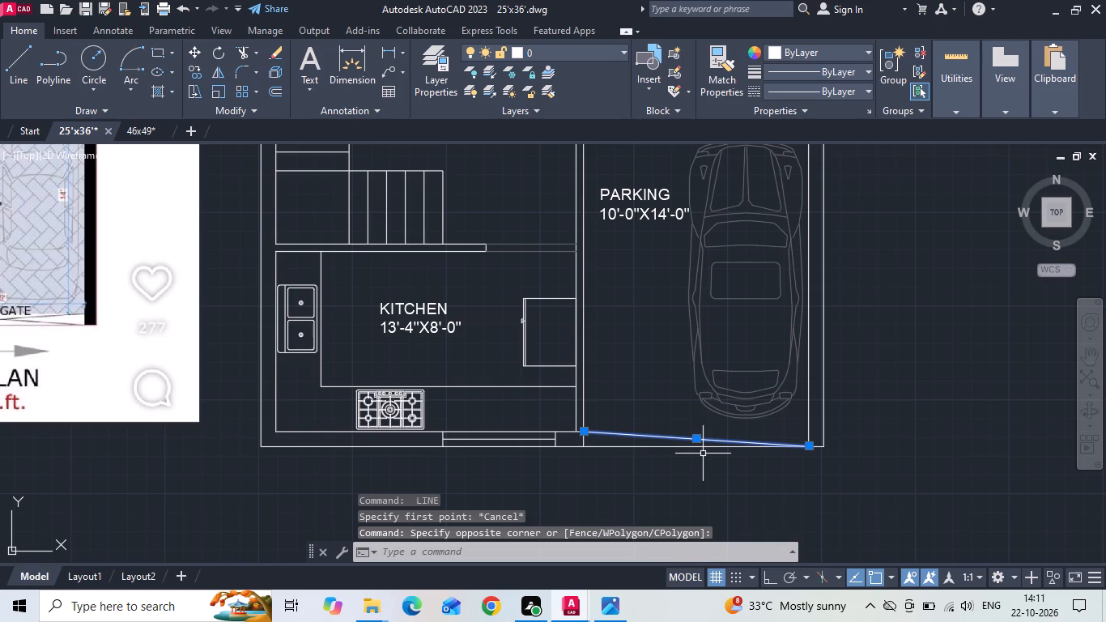
{"action": "type", "text": "MI"}
{"action": "key", "text": "space"}
{"action": "left_click", "coordinate": [700, 441]}
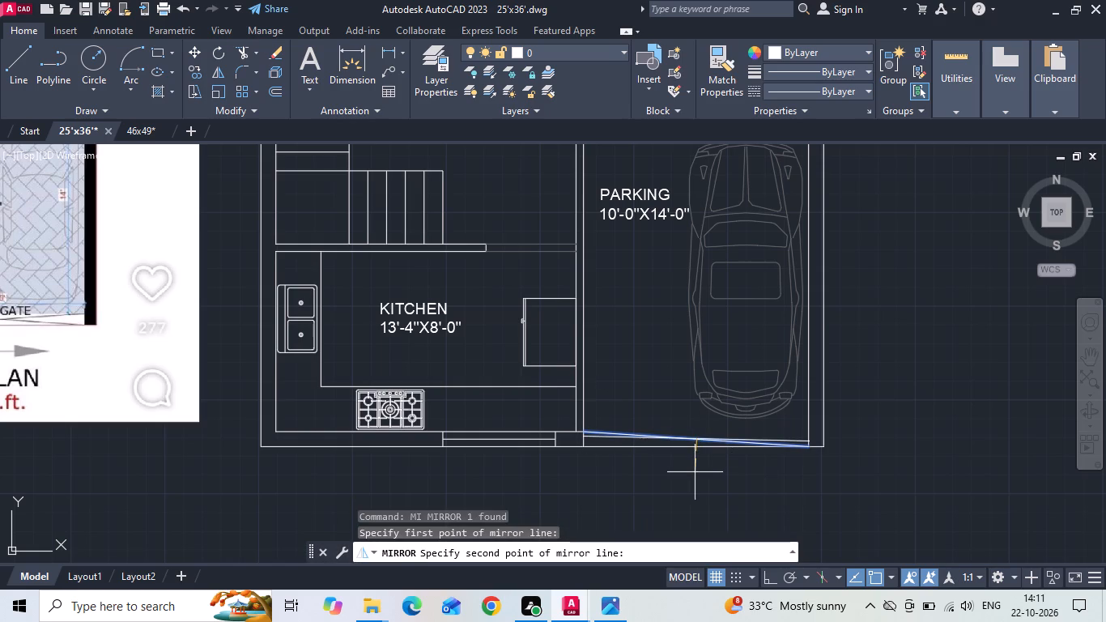
{"action": "key", "text": "F8"}
{"action": "left_click", "coordinate": [692, 479]}
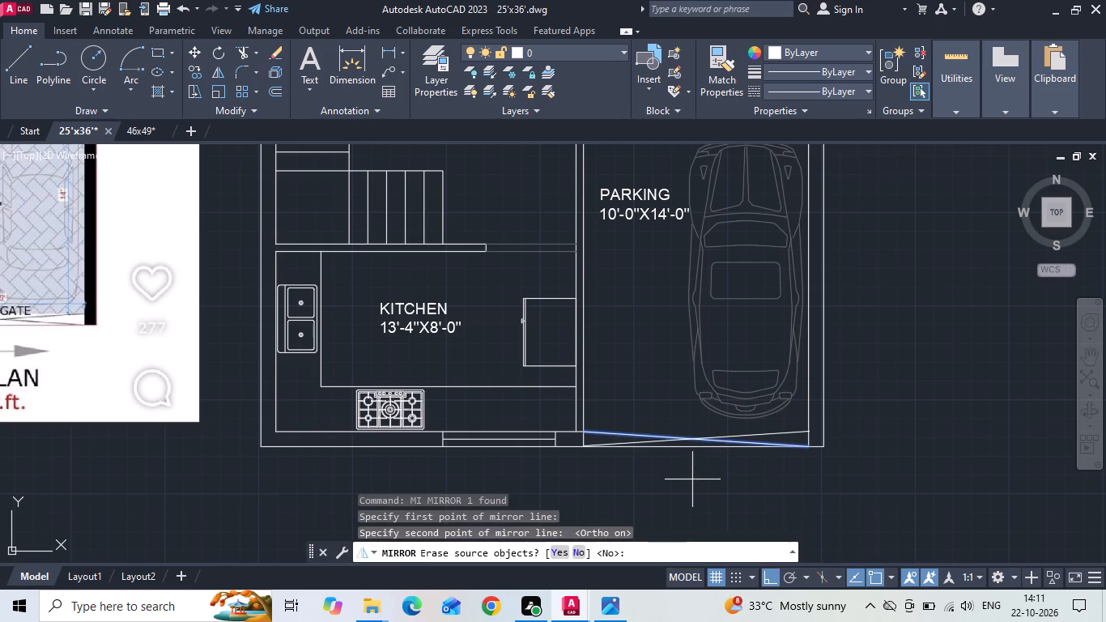
{"action": "type", "text": "N"}
{"action": "key", "text": "space"}
Trim the front boundary line out of the gate opening beneath the crossed diagonals.
{"action": "scroll", "coordinate": [754, 410], "scroll_direction": "down", "scroll_amount": 1}
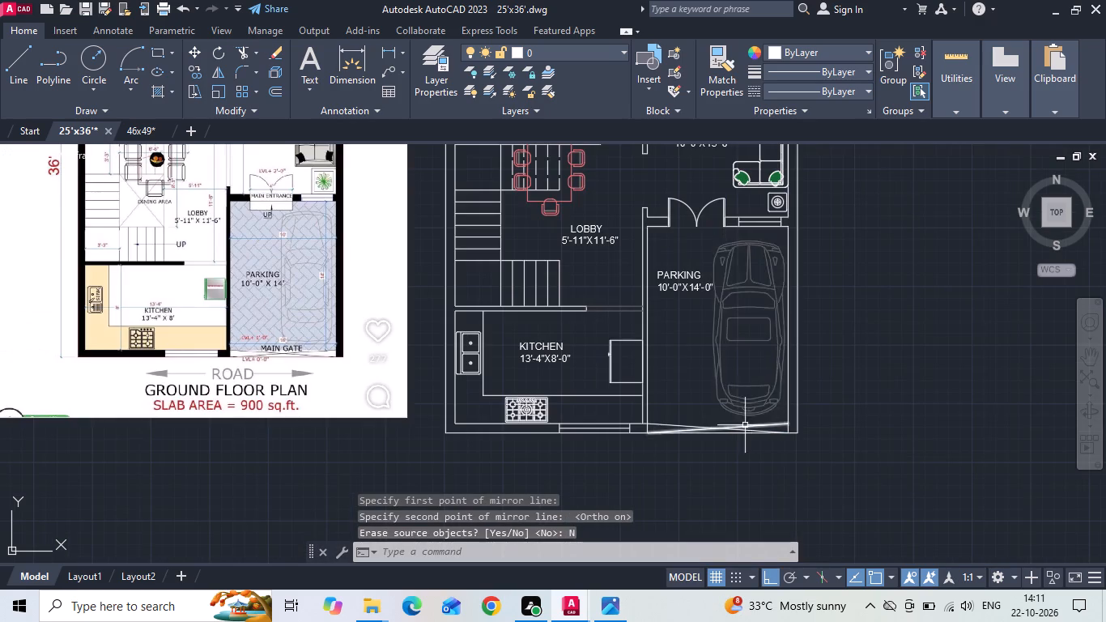
{"action": "scroll", "coordinate": [745, 425], "scroll_direction": "up", "scroll_amount": 1}
{"action": "type", "text": "TR"}
{"action": "key", "text": "space"}
{"action": "key", "text": "space"}
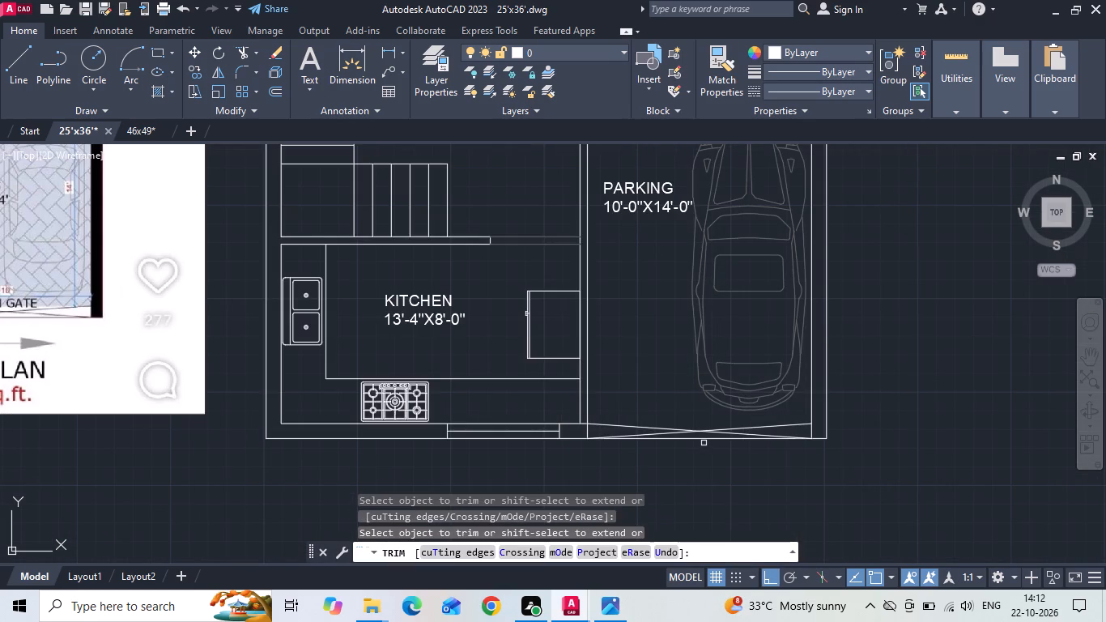
{"action": "left_click", "coordinate": [704, 440]}
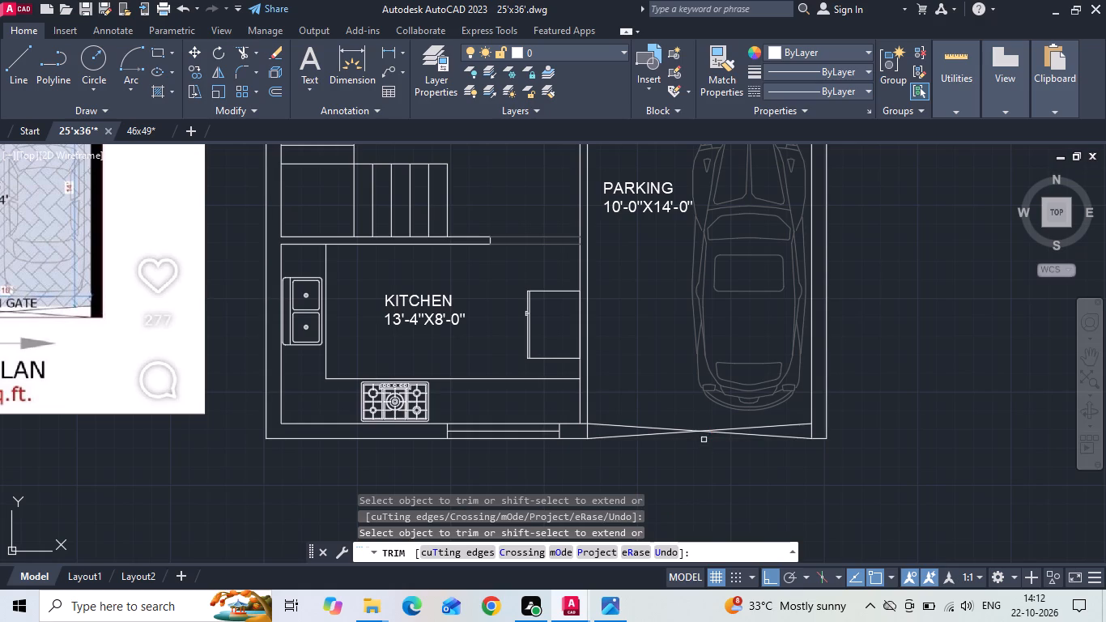
{"action": "key", "text": "Escape"}
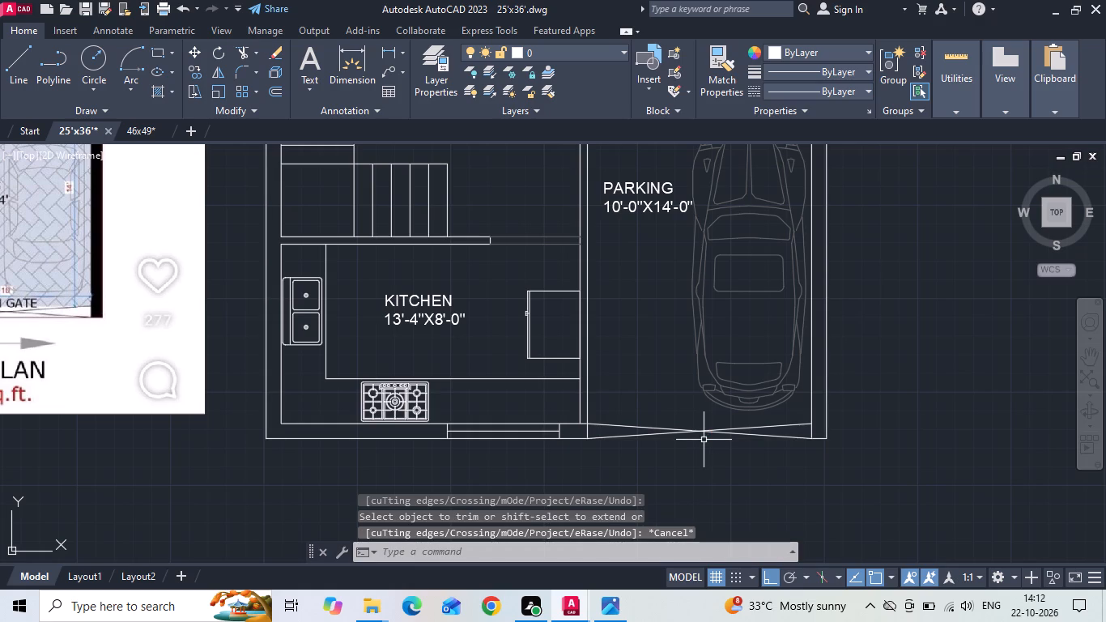
Save the drawing with the gate symbol.
{"action": "key", "text": "ctrl+s"}
Copy the KITCHEN label with its size onto the middle of the gate opening below the car.
{"action": "left_click", "coordinate": [432, 326]}
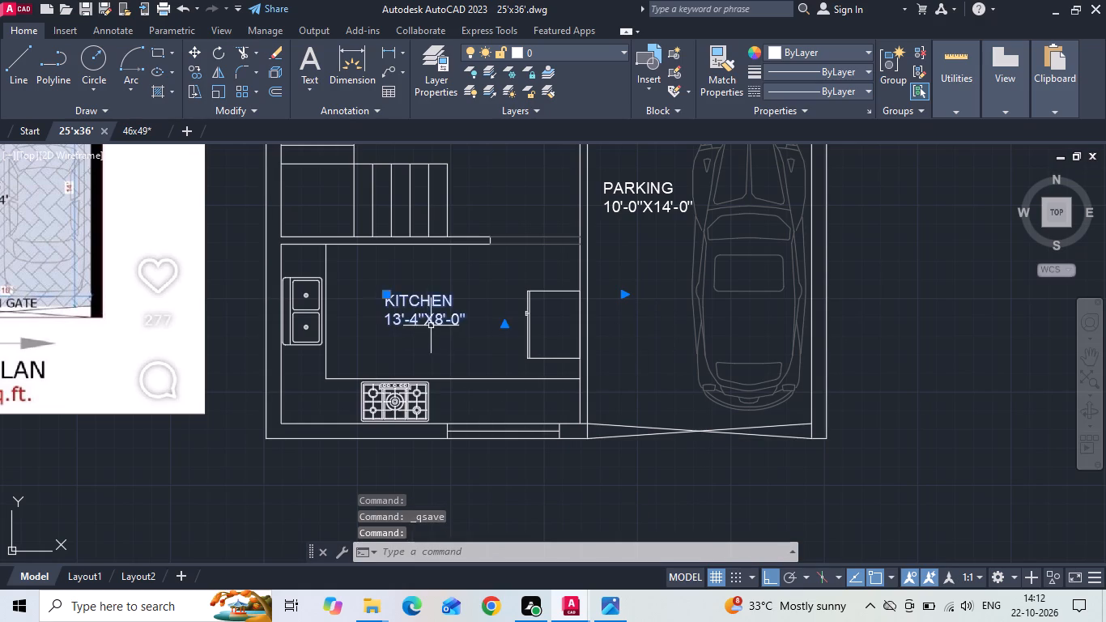
{"action": "right_click", "coordinate": [412, 289]}
{"action": "double_click", "coordinate": [436, 310]}
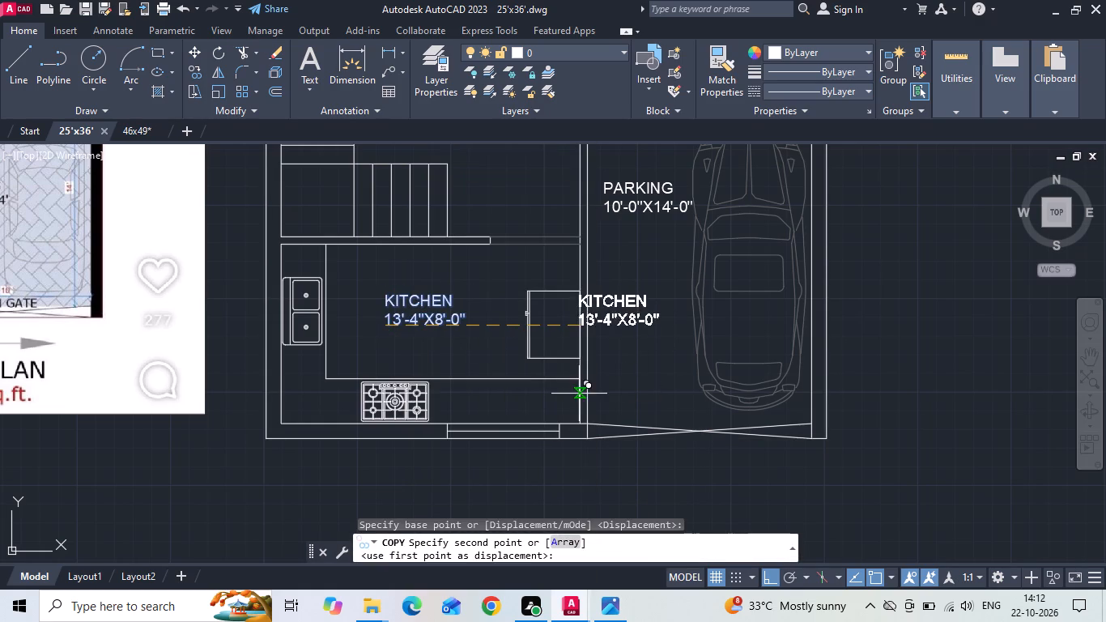
{"action": "key", "text": "F8"}
{"action": "scroll", "coordinate": [663, 448], "scroll_direction": "up", "scroll_amount": 2}
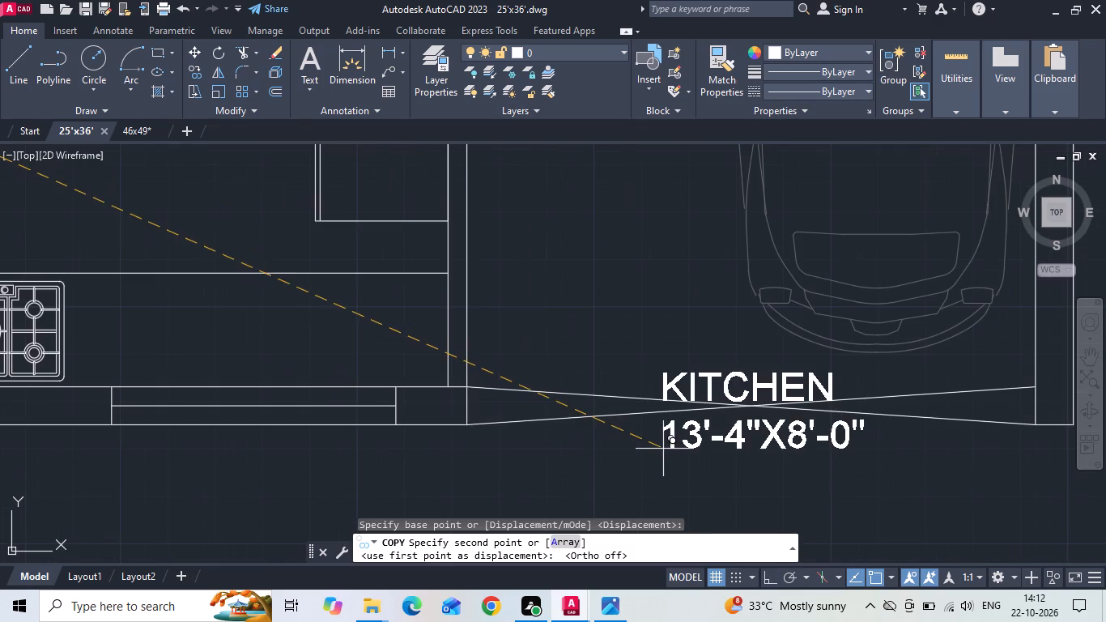
{"action": "left_click", "coordinate": [663, 449]}
{"action": "key", "text": "Escape"}
Replace both lines of the label copied onto the gate with the single word GATE.
{"action": "double_click", "coordinate": [738, 437]}
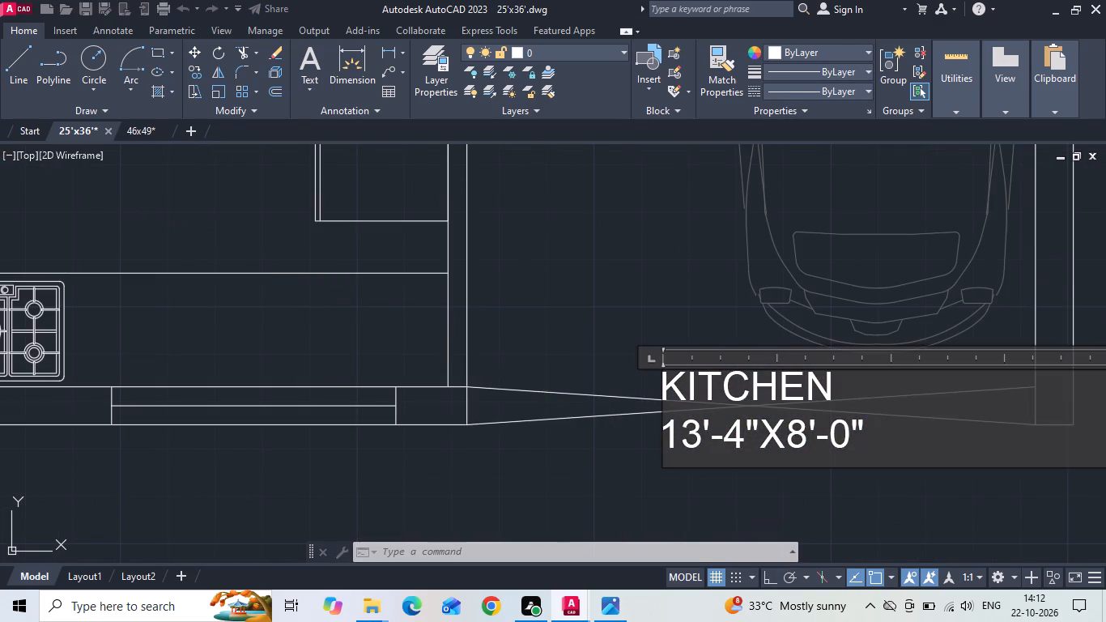
{"action": "left_click_drag", "start_coordinate": [876, 429], "coordinate": [495, 430]}
{"action": "key", "text": "BackSpace"}
{"action": "key", "text": "BackSpace"}
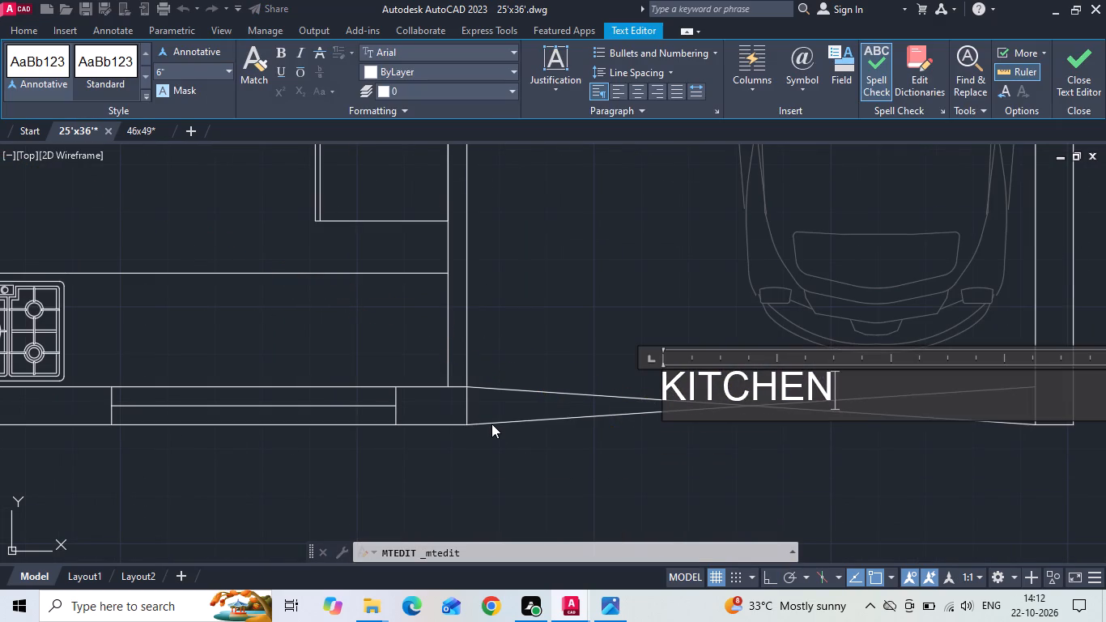
{"action": "key", "text": "BackSpace"}
{"action": "key", "text": "BackSpace"}
{"action": "key", "text": "BackSpace"}
{"action": "key", "text": "BackSpace"}
{"action": "key", "text": "BackSpace"}
{"action": "key", "text": "BackSpace"}
{"action": "key", "text": "BackSpace"}
{"action": "key", "text": "BackSpace"}
{"action": "key", "text": "BackSpace"}
{"action": "key", "text": "BackSpace"}
{"action": "key", "text": "BackSpace"}
{"action": "type", "text": "GATE"}
Set the GATE label's text height to 4".
{"action": "key", "text": "ctrl+a"}
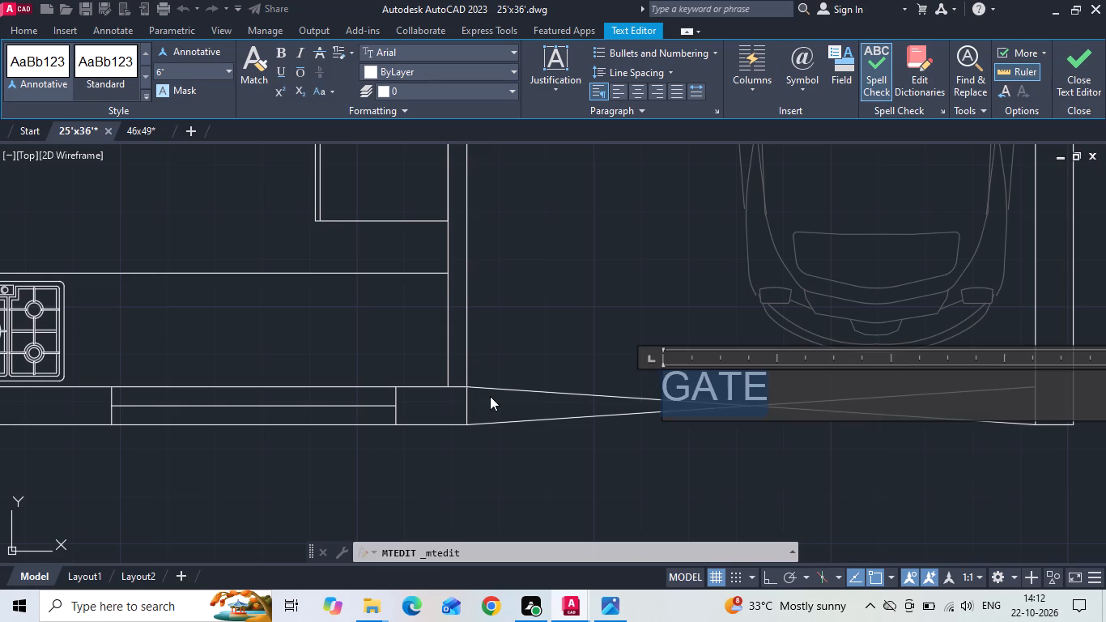
{"action": "left_click", "coordinate": [181, 63]}
{"action": "key", "text": "BackSpace"}
{"action": "type", "text": "4\""}
{"action": "key", "text": "Return"}
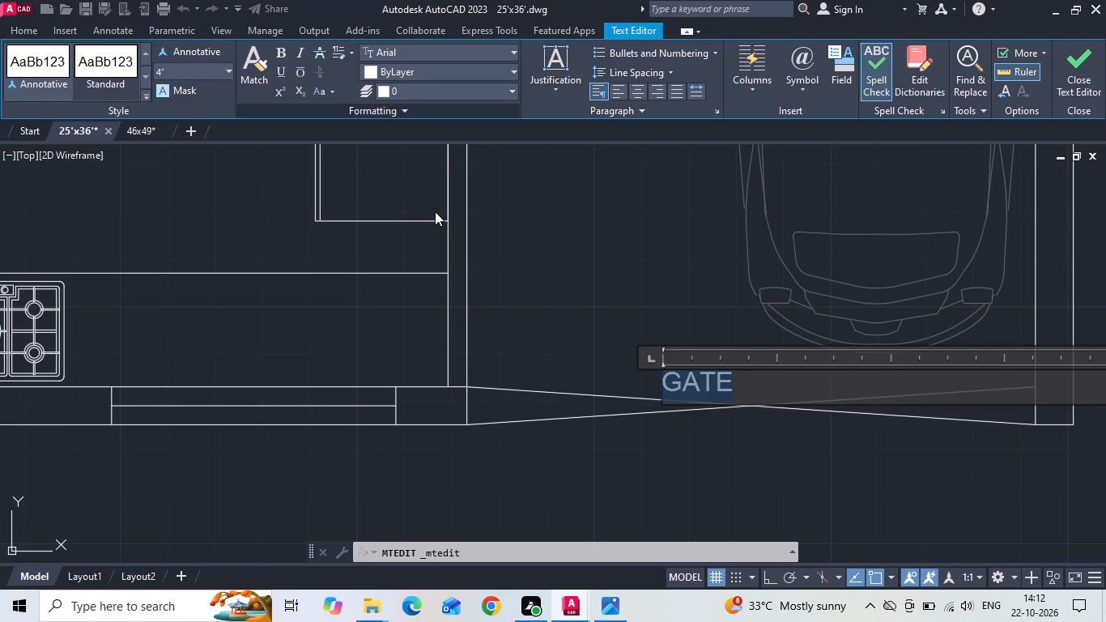
{"action": "left_click", "coordinate": [639, 265]}
Add MAIN in front of the gate label's text so it reads MAIN GATE.
{"action": "scroll", "coordinate": [661, 313], "scroll_direction": "down", "scroll_amount": 4}
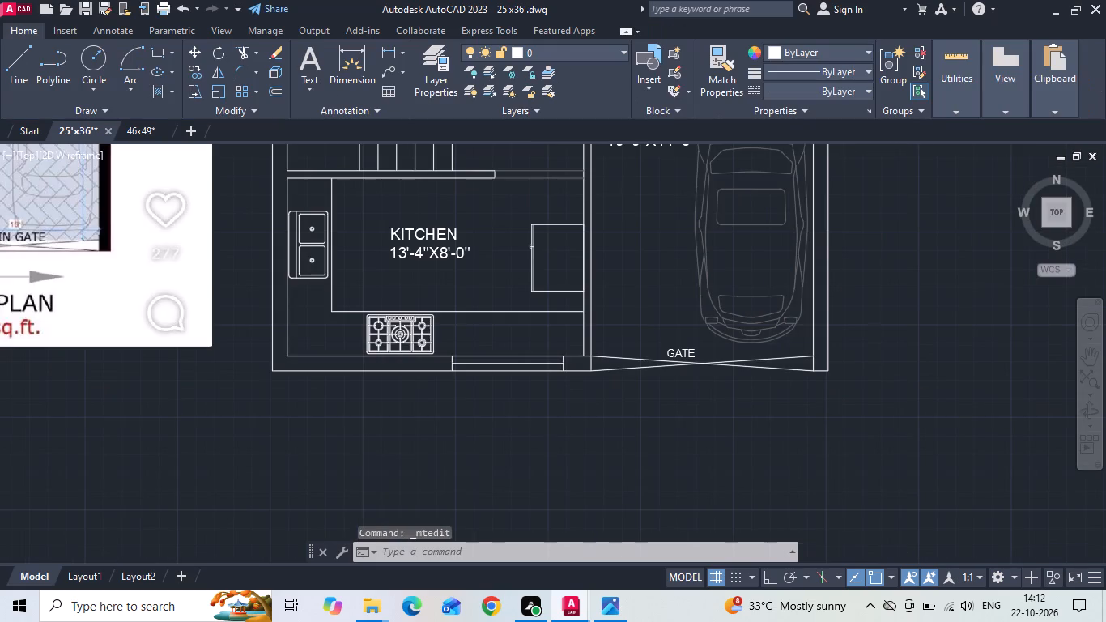
{"action": "scroll", "coordinate": [675, 343], "scroll_direction": "up", "scroll_amount": 3}
{"action": "double_click", "coordinate": [663, 369]}
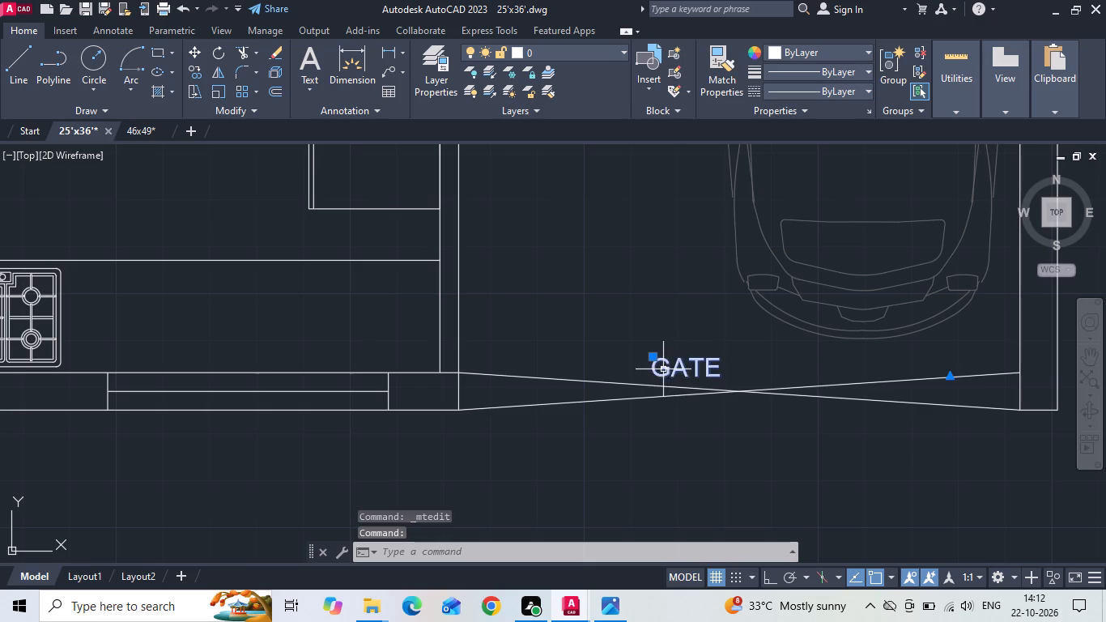
{"action": "left_click", "coordinate": [657, 373]}
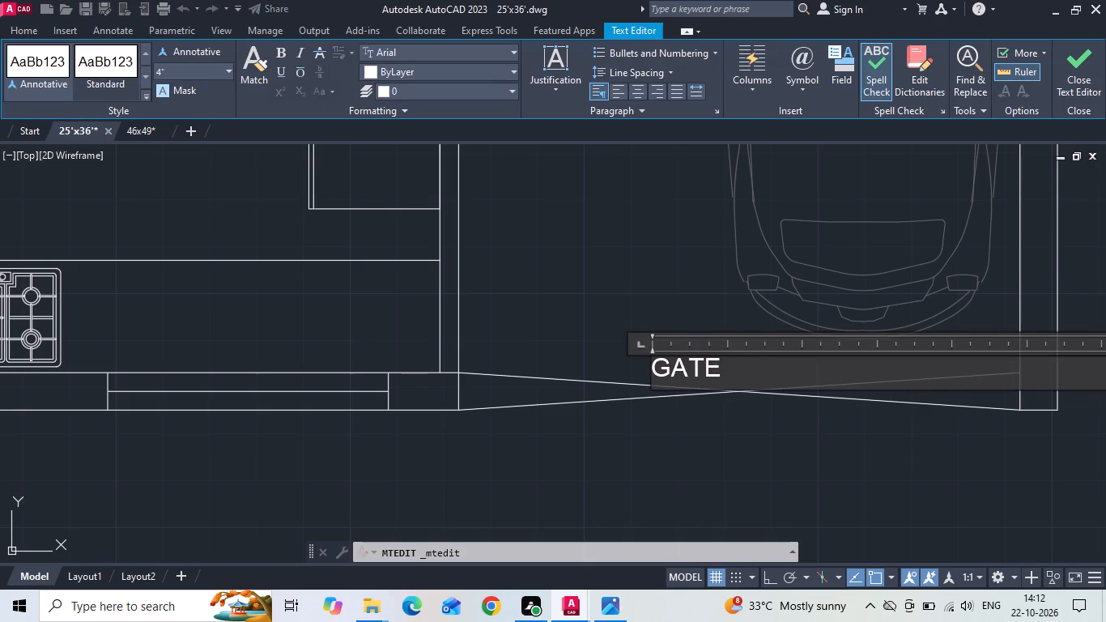
{"action": "type", "text": "MAIN"}
{"action": "key", "text": "space"}
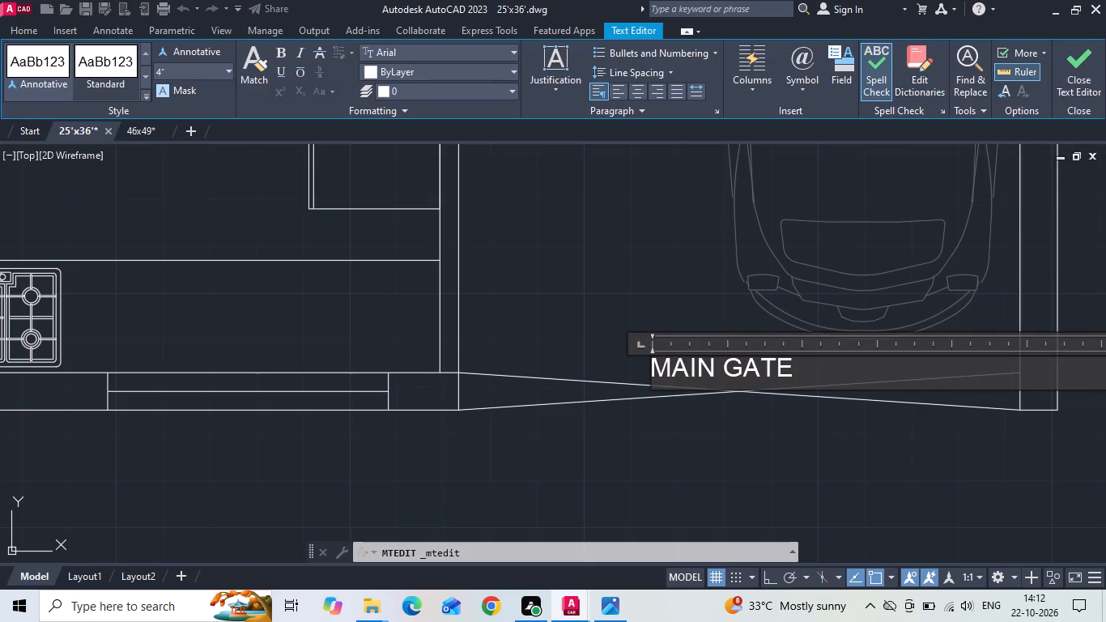
{"action": "left_click", "coordinate": [704, 345]}
{"action": "left_click", "coordinate": [696, 298]}
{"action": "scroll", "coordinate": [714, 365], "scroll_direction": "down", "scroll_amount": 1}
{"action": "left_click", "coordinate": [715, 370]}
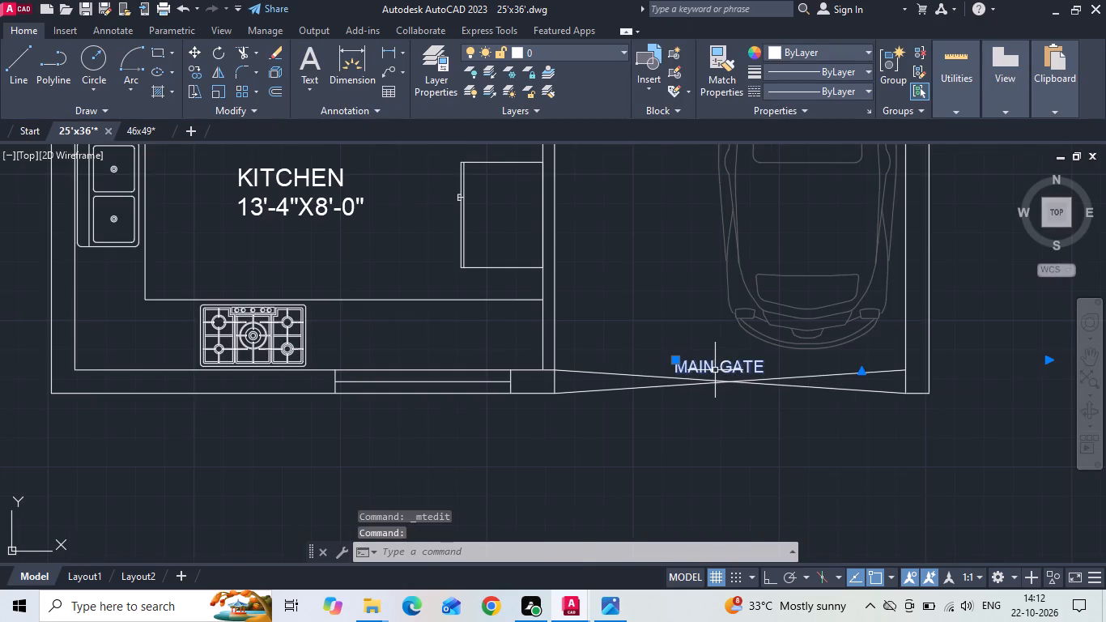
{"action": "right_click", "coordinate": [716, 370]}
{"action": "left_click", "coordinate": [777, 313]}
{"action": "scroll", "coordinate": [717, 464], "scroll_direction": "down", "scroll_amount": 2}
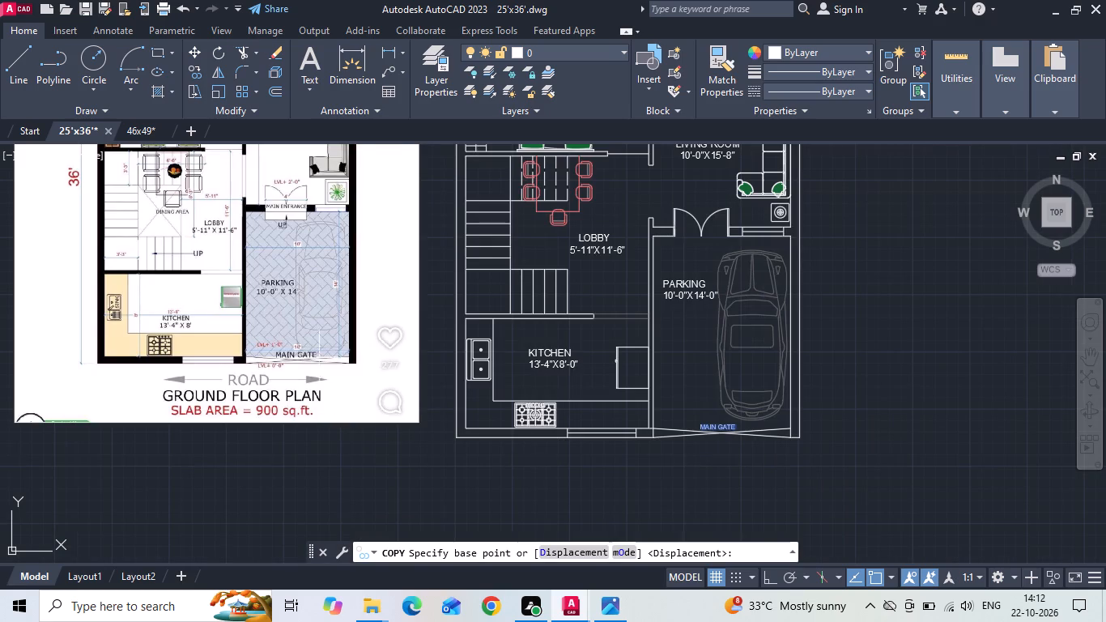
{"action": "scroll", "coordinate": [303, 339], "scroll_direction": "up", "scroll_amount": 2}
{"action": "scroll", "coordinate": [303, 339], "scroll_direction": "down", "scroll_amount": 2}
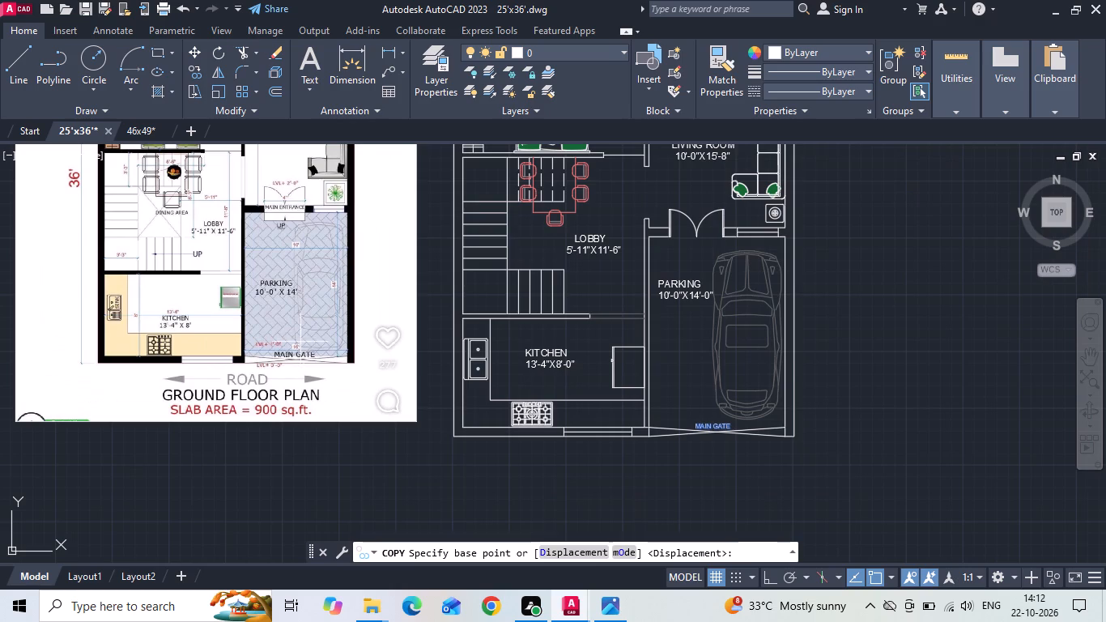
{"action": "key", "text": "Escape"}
Save the drawing with the finished MAIN GATE label.
{"action": "key", "text": "ctrl+s"}
{"action": "key", "text": "ctrl+s"}
{"action": "key", "text": "ctrl+s"}
{"action": "key", "text": "ctrl+s"}
{"action": "key", "text": "ctrl+s"}
{"action": "key", "text": "ctrl+s"}
{"action": "key", "text": "ctrl+s"}
{"action": "key", "text": "ctrl+s"}
{"action": "key", "text": "ctrl+s"}
{"action": "key", "text": "ctrl+s"}
{"action": "key", "text": "ctrl+s"}
{"action": "key", "text": "ctrl+s"}
{"action": "key", "text": "ctrl+s"}
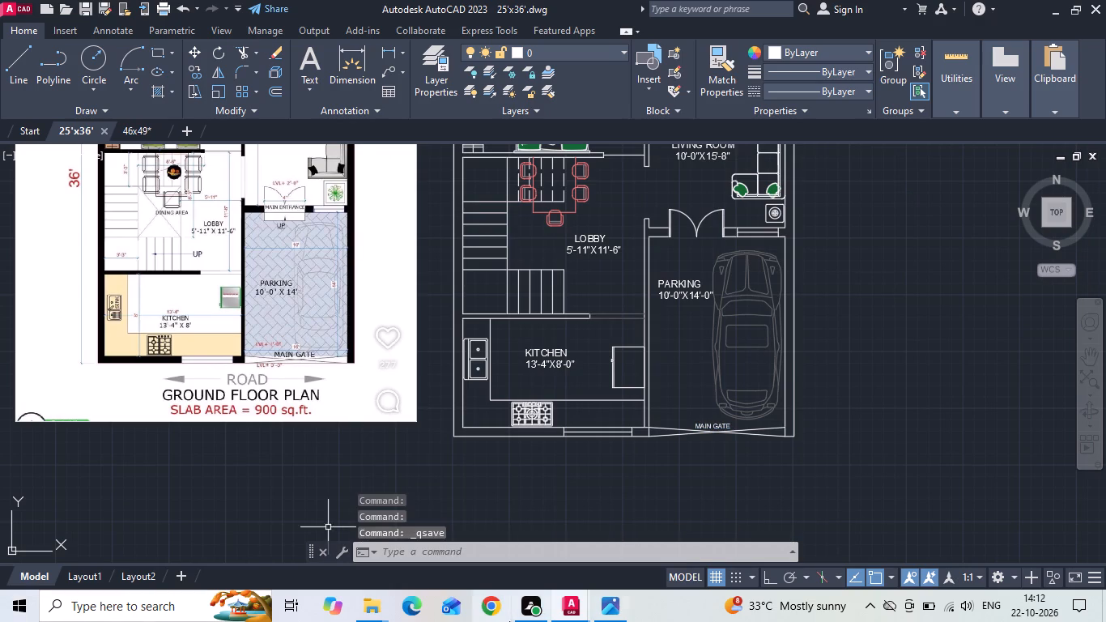
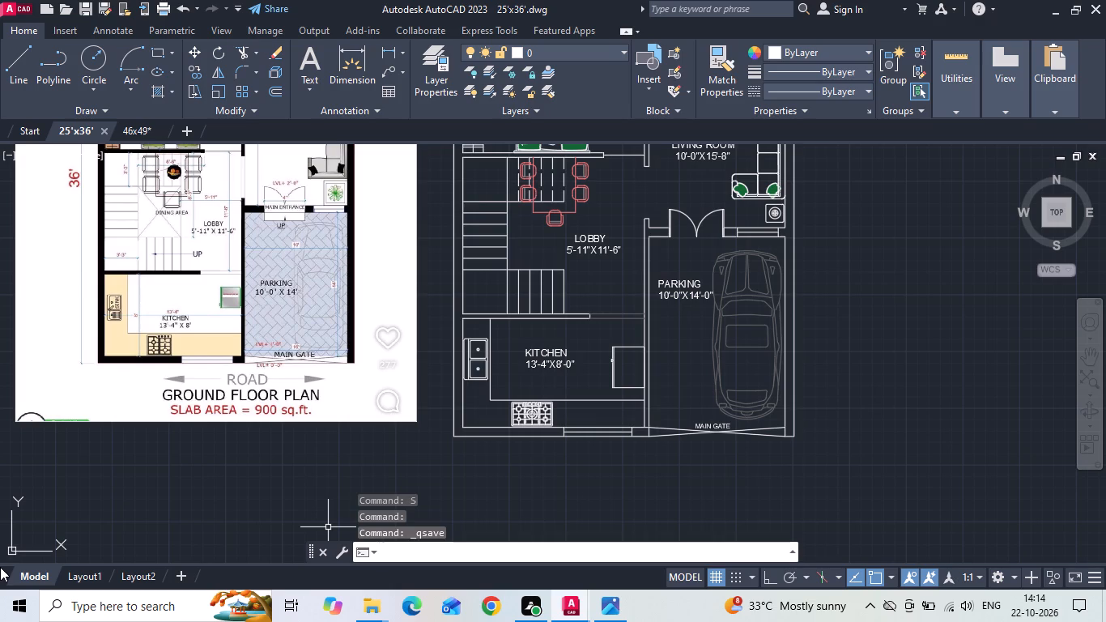
Copy the MAIN GATE label to a spot just below the gate, outside the plan's bottom wall line.
{"action": "scroll", "coordinate": [0, 621], "scroll_direction": "down", "scroll_amount": 1}
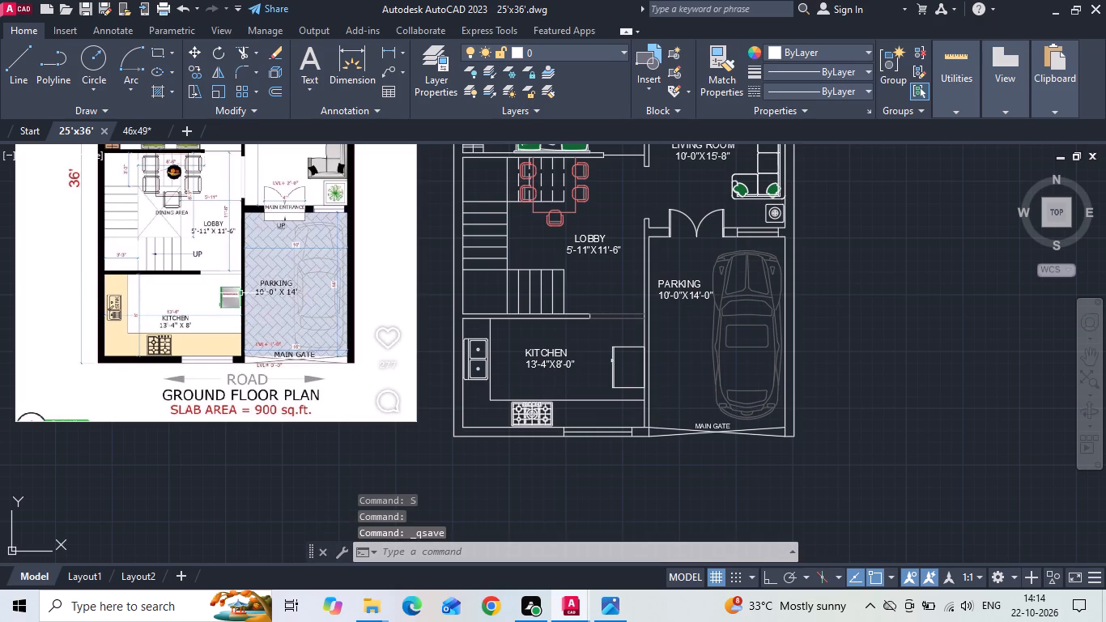
{"action": "middle_click_drag", "start_coordinate": [522, 393], "coordinate": [522, 378]}
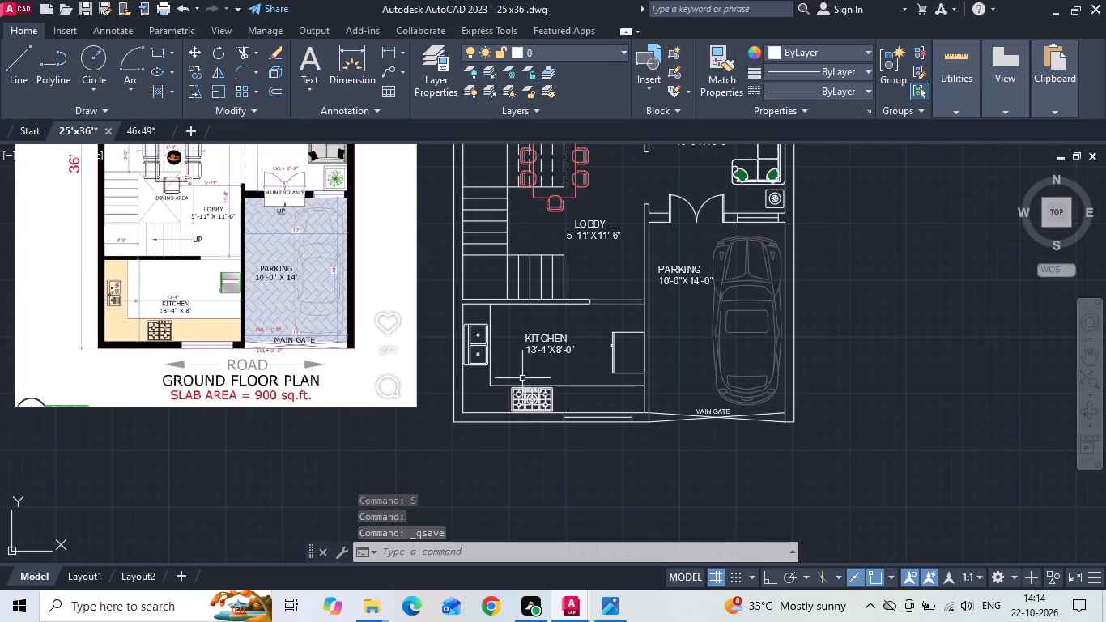
{"action": "scroll", "coordinate": [703, 432], "scroll_direction": "up", "scroll_amount": 2}
{"action": "left_click", "coordinate": [706, 378]}
{"action": "right_click", "coordinate": [706, 378]}
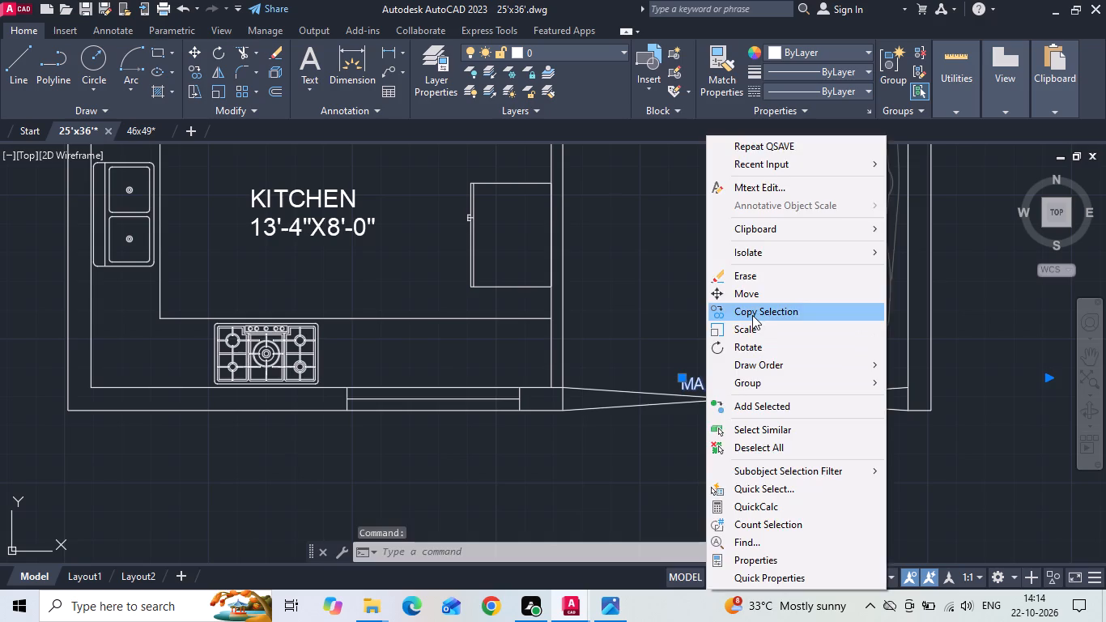
{"action": "left_click", "coordinate": [752, 315]}
{"action": "left_click_drag", "start_coordinate": [722, 437], "coordinate": [721, 449]}
{"action": "left_click", "coordinate": [717, 469]}
{"action": "key", "text": "Escape"}
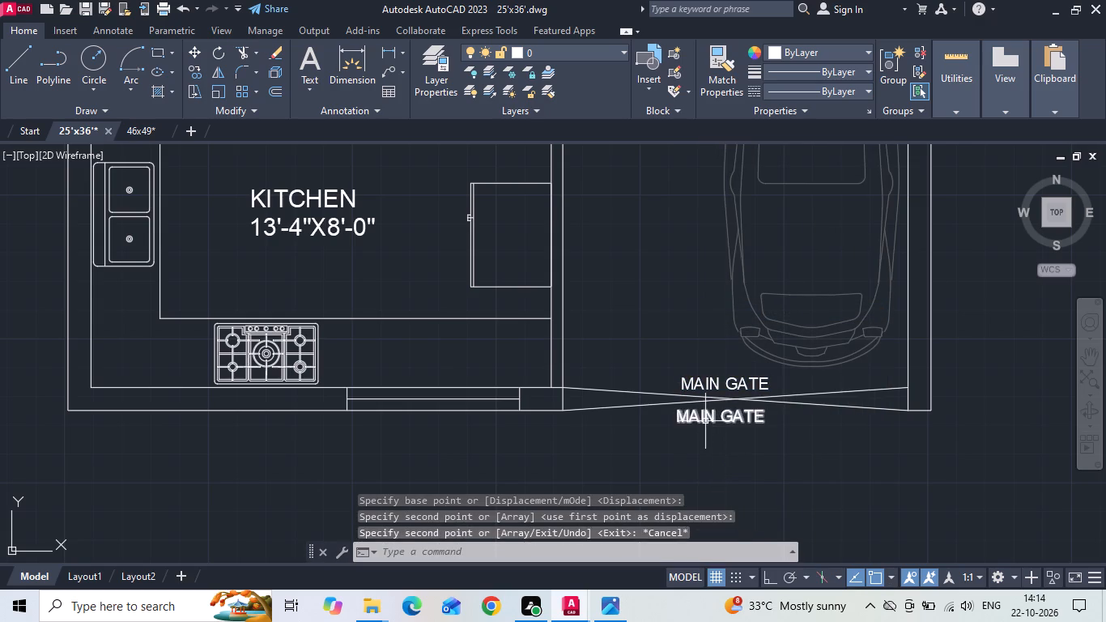
Set the copied gate label's text height to 3" and its text colour to red.
{"action": "double_click", "coordinate": [705, 421]}
{"action": "key", "text": "ctrl+a"}
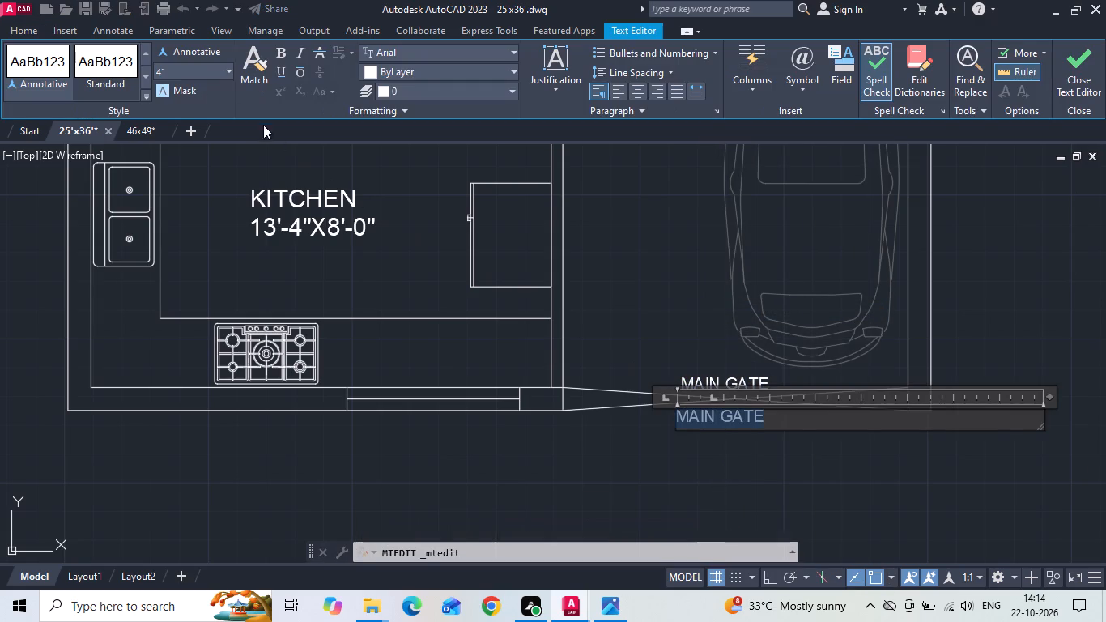
{"action": "left_click", "coordinate": [202, 65]}
{"action": "key", "text": "BackSpace"}
{"action": "type", "text": "2\""}
{"action": "key", "text": "Return"}
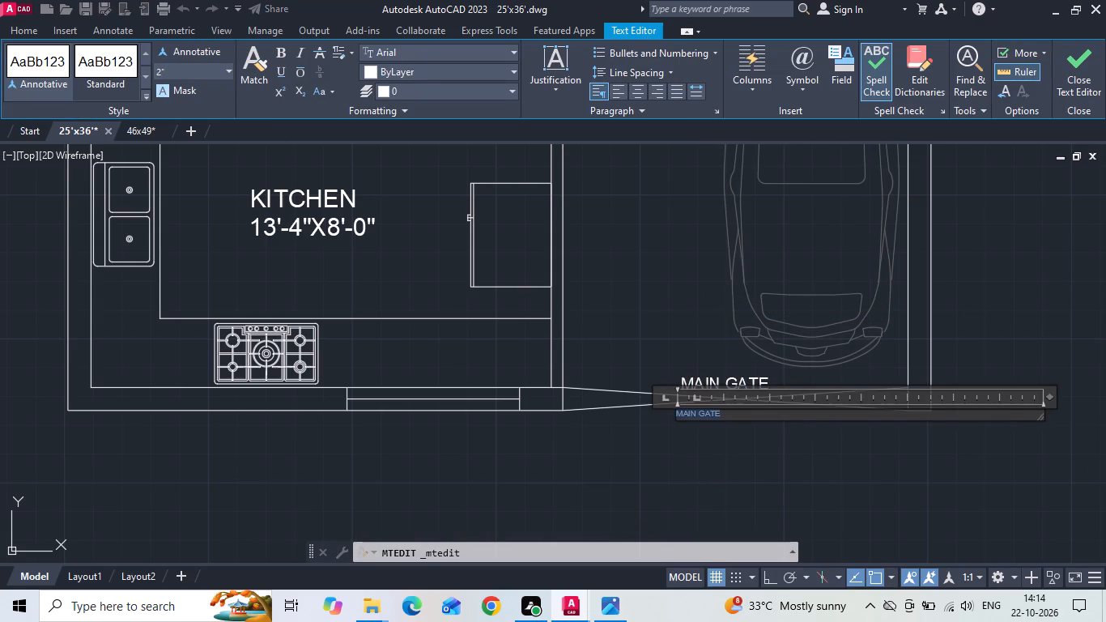
{"action": "scroll", "coordinate": [700, 399], "scroll_direction": "up", "scroll_amount": 2}
{"action": "scroll", "coordinate": [759, 436], "scroll_direction": "up", "scroll_amount": 2}
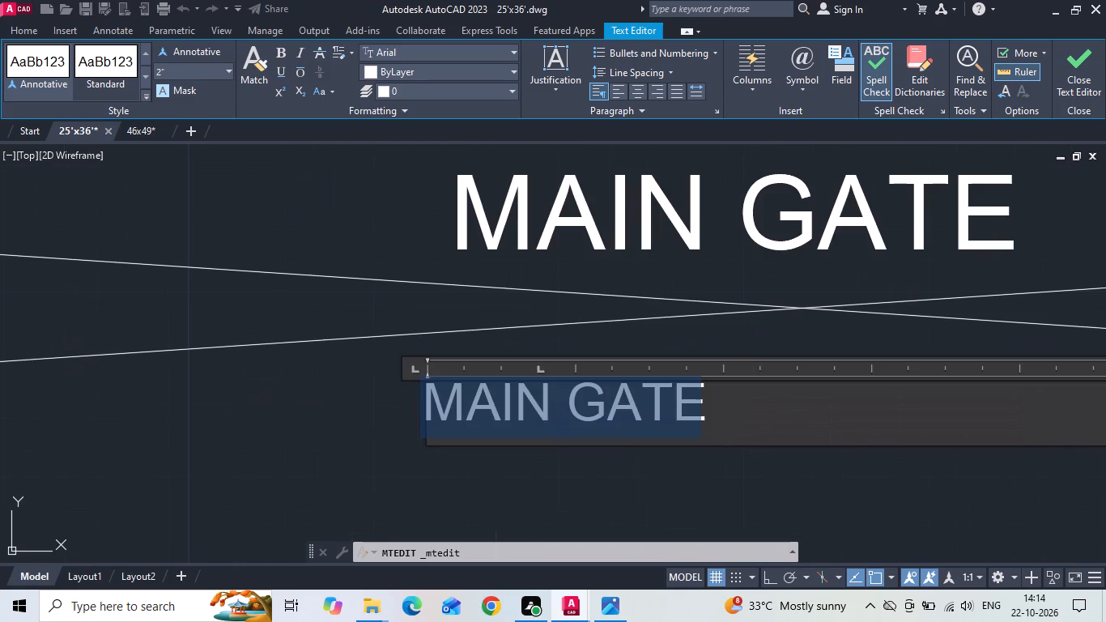
{"action": "left_click", "coordinate": [168, 67]}
{"action": "key", "text": "BackSpace"}
{"action": "type", "text": "3\""}
{"action": "key", "text": "Return"}
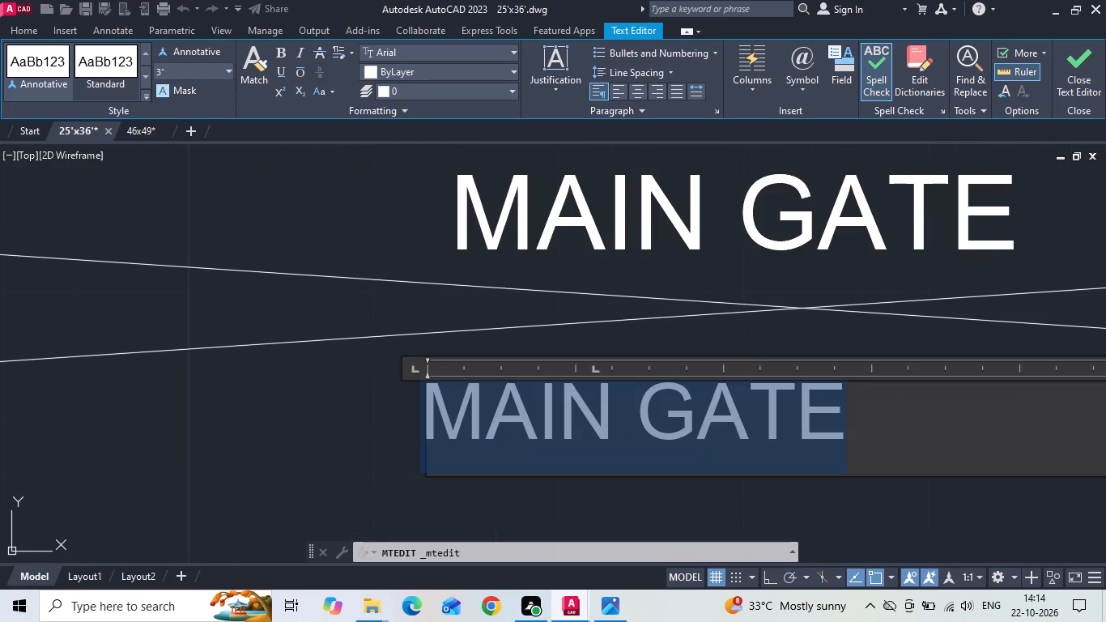
{"action": "left_click", "coordinate": [370, 71]}
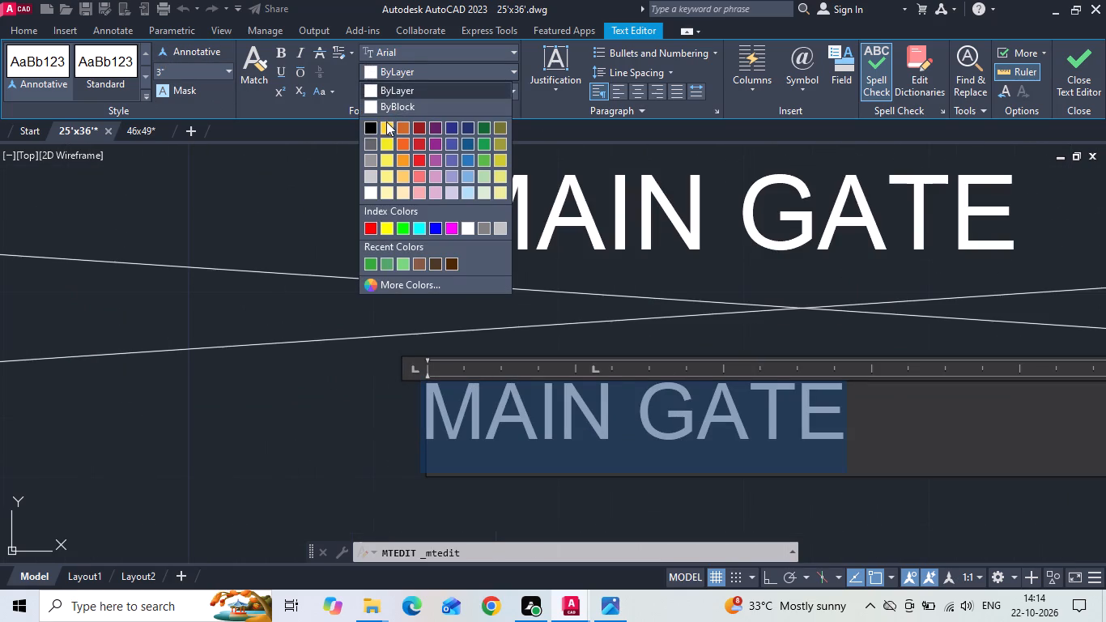
{"action": "left_click", "coordinate": [369, 235]}
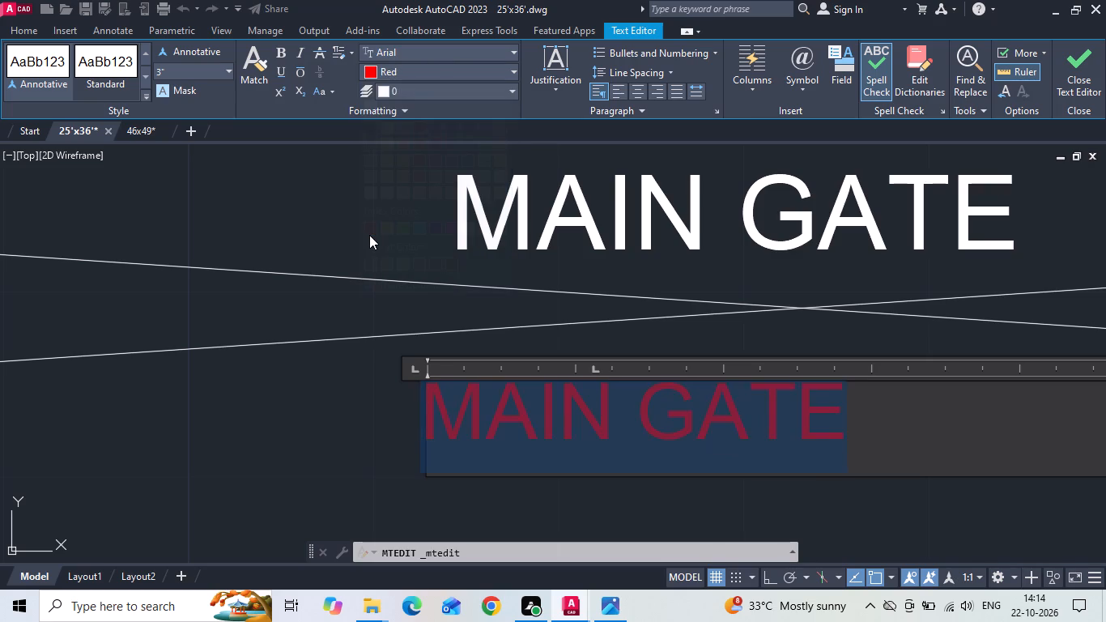
Replace the red label's text with the level mark LVL+0'0".
{"action": "left_click", "coordinate": [840, 424]}
{"action": "key", "text": "BackSpace"}
{"action": "key", "text": "BackSpace"}
{"action": "key", "text": "BackSpace"}
{"action": "key", "text": "BackSpace"}
{"action": "key", "text": "BackSpace"}
{"action": "key", "text": "BackSpace"}
{"action": "key", "text": "BackSpace"}
{"action": "key", "text": "BackSpace"}
{"action": "key", "text": "BackSpace"}
{"action": "key", "text": "BackSpace"}
{"action": "key", "text": "BackSpace"}
{"action": "key", "text": "BackSpace"}
{"action": "key", "text": "BackSpace"}
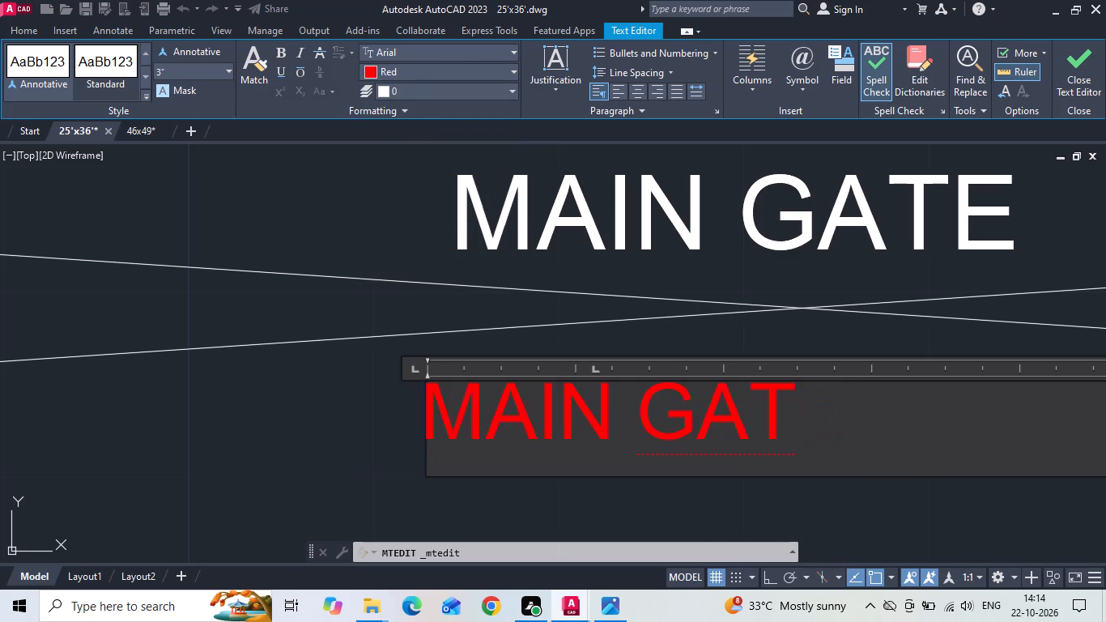
{"action": "type", "text": "LVL"}
{"action": "key", "text": "plus"}
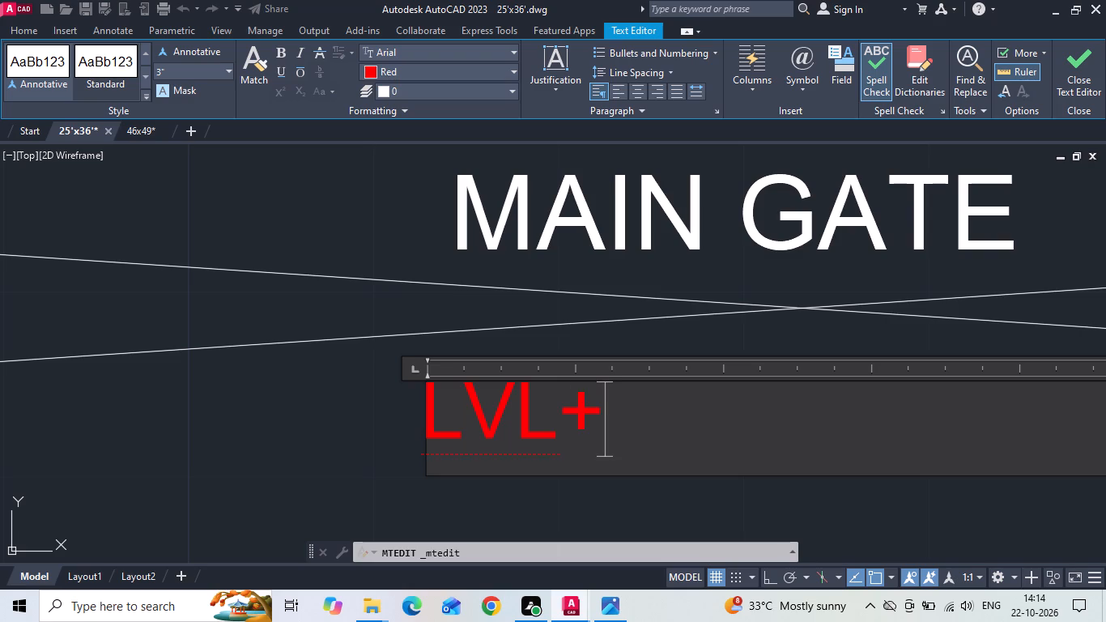
{"action": "key", "text": "0"}
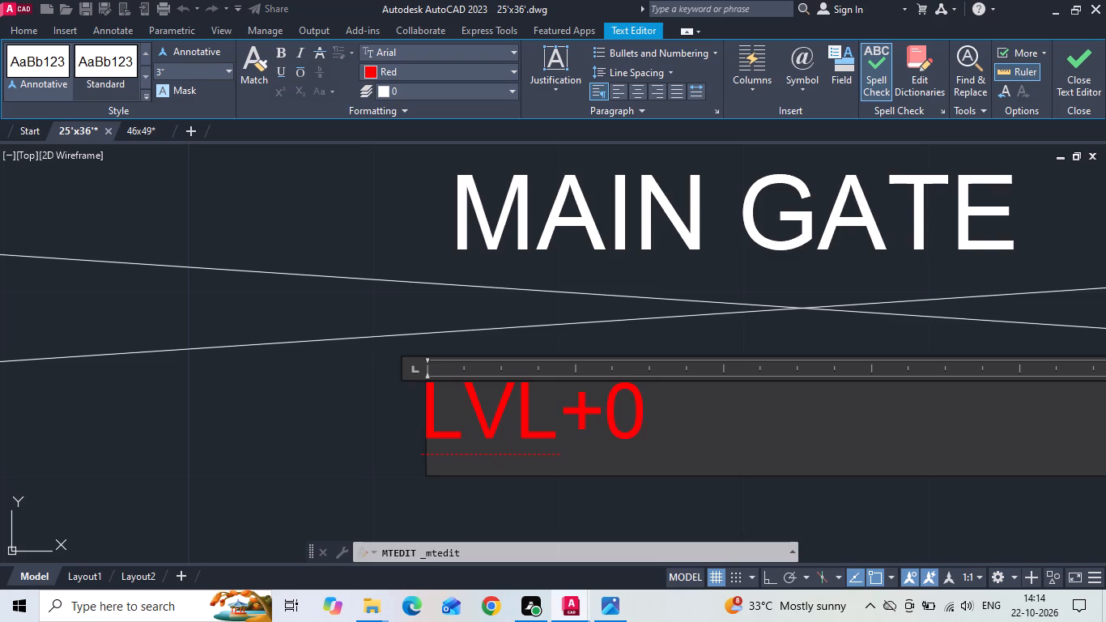
{"action": "scroll", "coordinate": [846, 428], "scroll_direction": "down", "scroll_amount": 5}
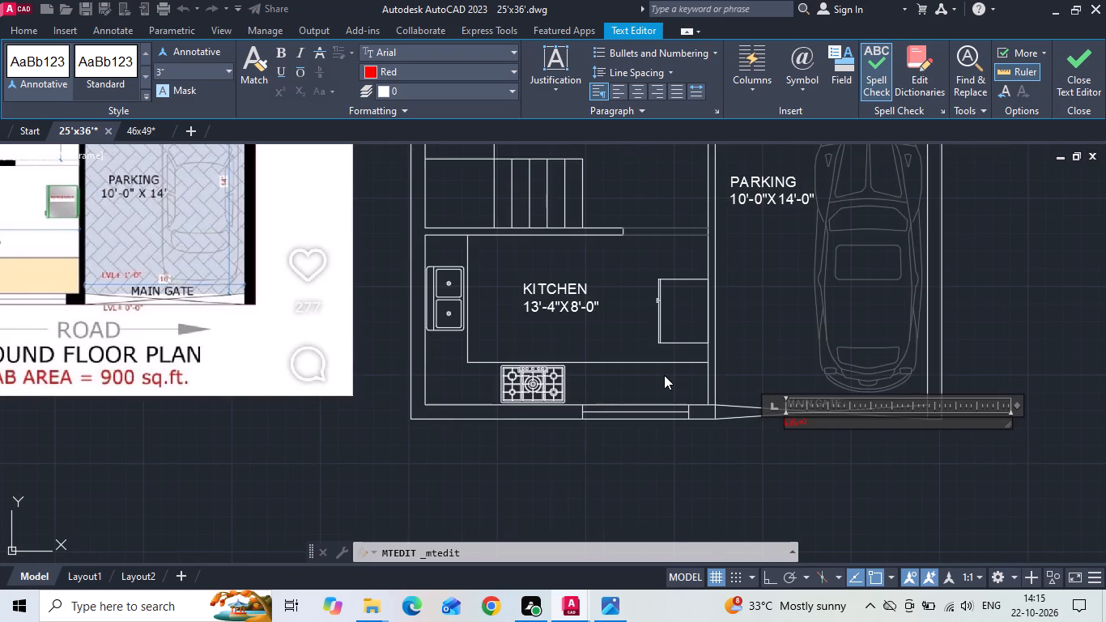
{"action": "scroll", "coordinate": [882, 410], "scroll_direction": "up", "scroll_amount": 2}
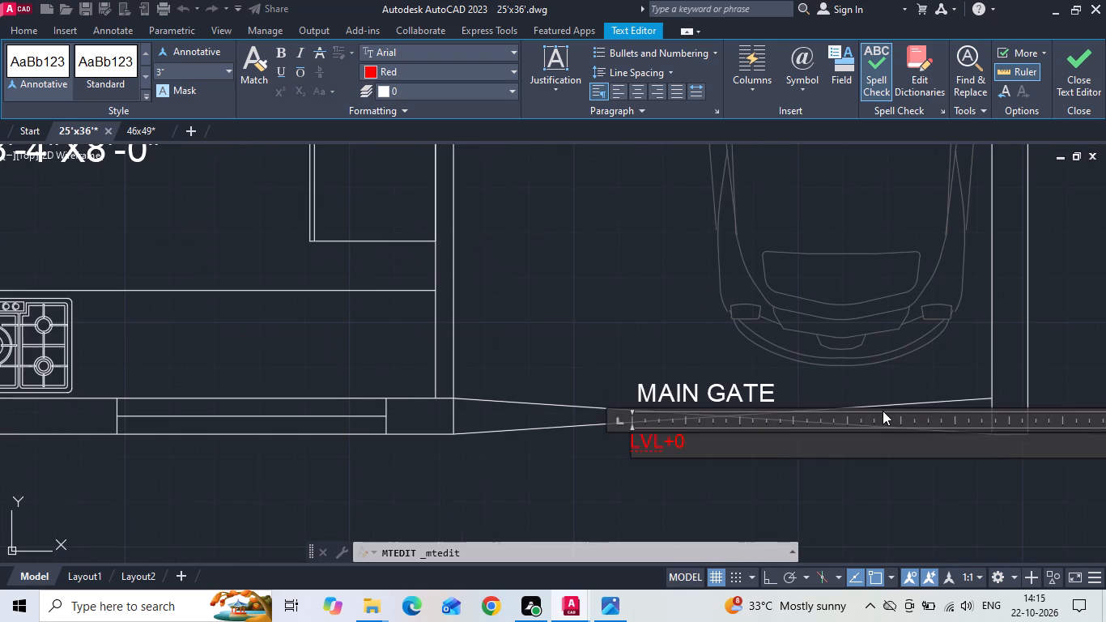
{"action": "type", "text": "'0\""}
Underline only the plus sign in the LVL+0'0" label and finish editing the text.
{"action": "scroll", "coordinate": [719, 449], "scroll_direction": "up", "scroll_amount": 2}
{"action": "left_click_drag", "start_coordinate": [603, 432], "coordinate": [595, 428]}
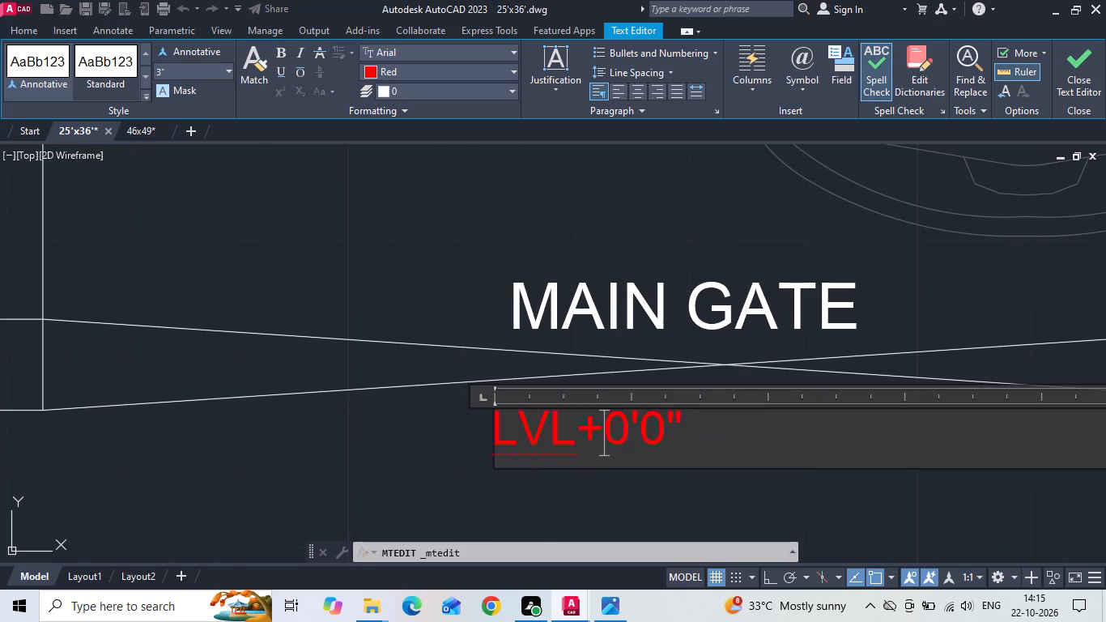
{"action": "left_click_drag", "start_coordinate": [595, 428], "coordinate": [578, 416]}
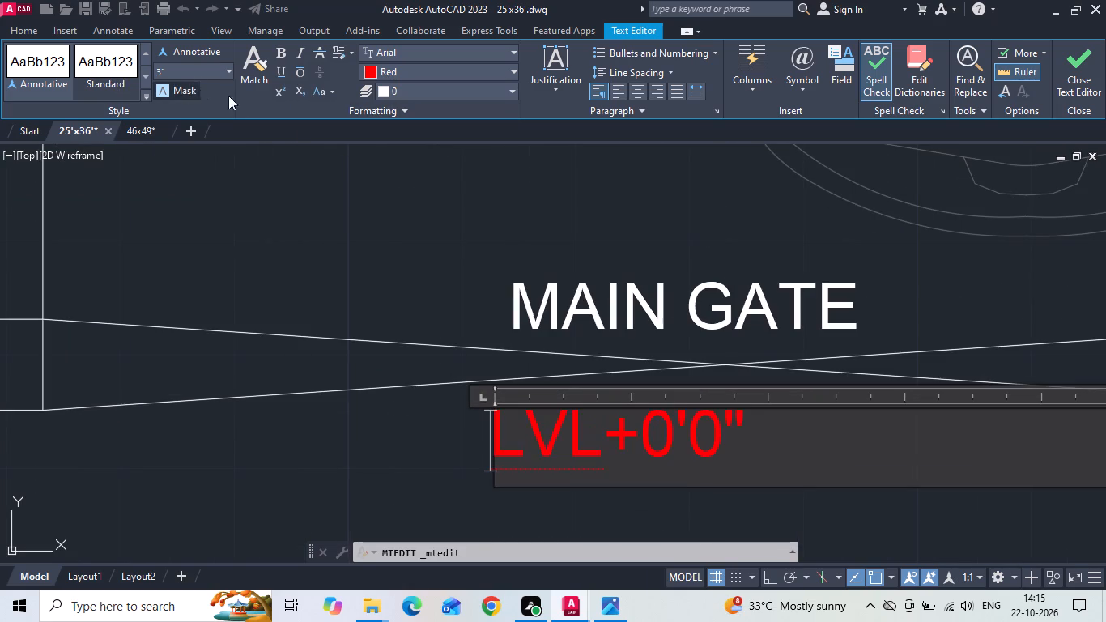
{"action": "left_click", "coordinate": [278, 77]}
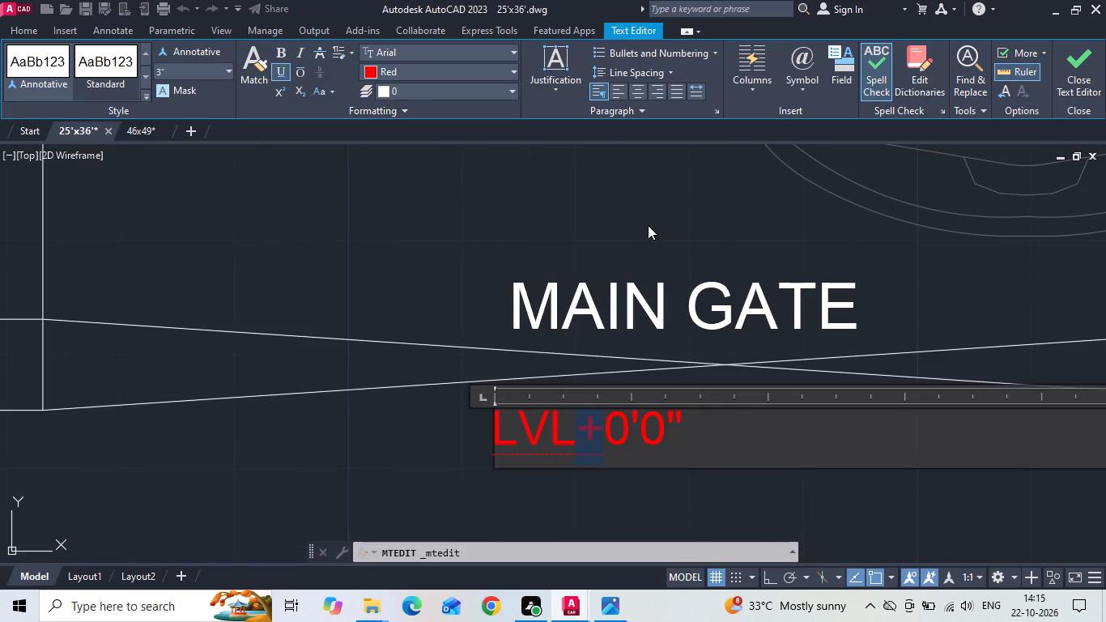
{"action": "left_click", "coordinate": [649, 224]}
Move the LVL+0'0" label horizontally toward the kitchen side, clear of the MAIN GATE label, as in the reference.
{"action": "scroll", "coordinate": [649, 224], "scroll_direction": "down", "scroll_amount": 6}
{"action": "scroll", "coordinate": [312, 304], "scroll_direction": "up", "scroll_amount": 3}
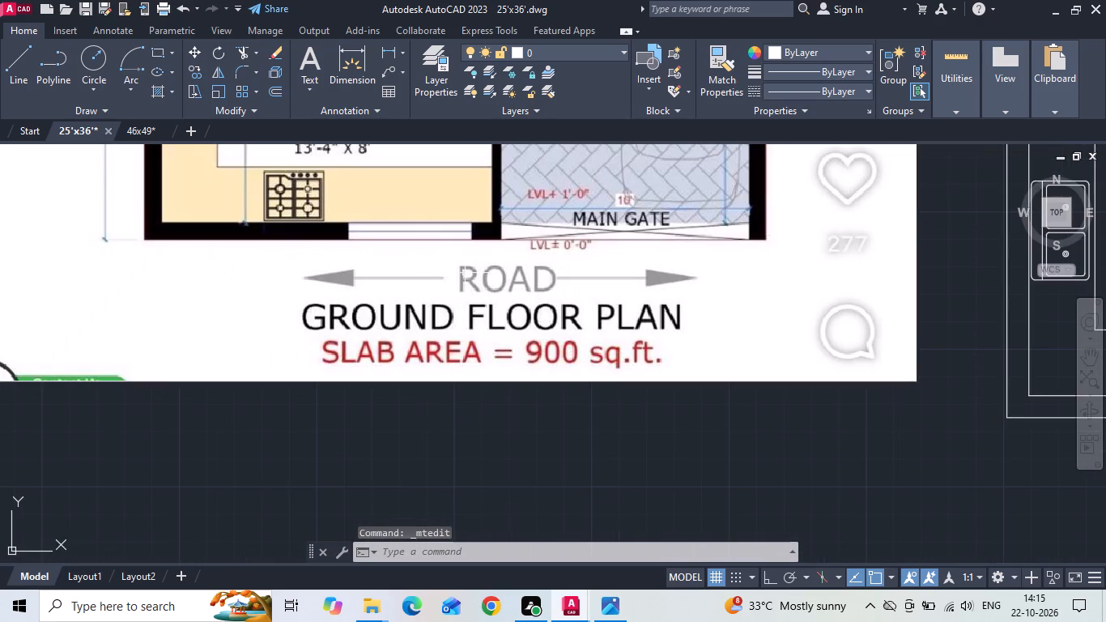
{"action": "scroll", "coordinate": [573, 246], "scroll_direction": "up", "scroll_amount": 2}
{"action": "scroll", "coordinate": [252, 245], "scroll_direction": "down", "scroll_amount": 5}
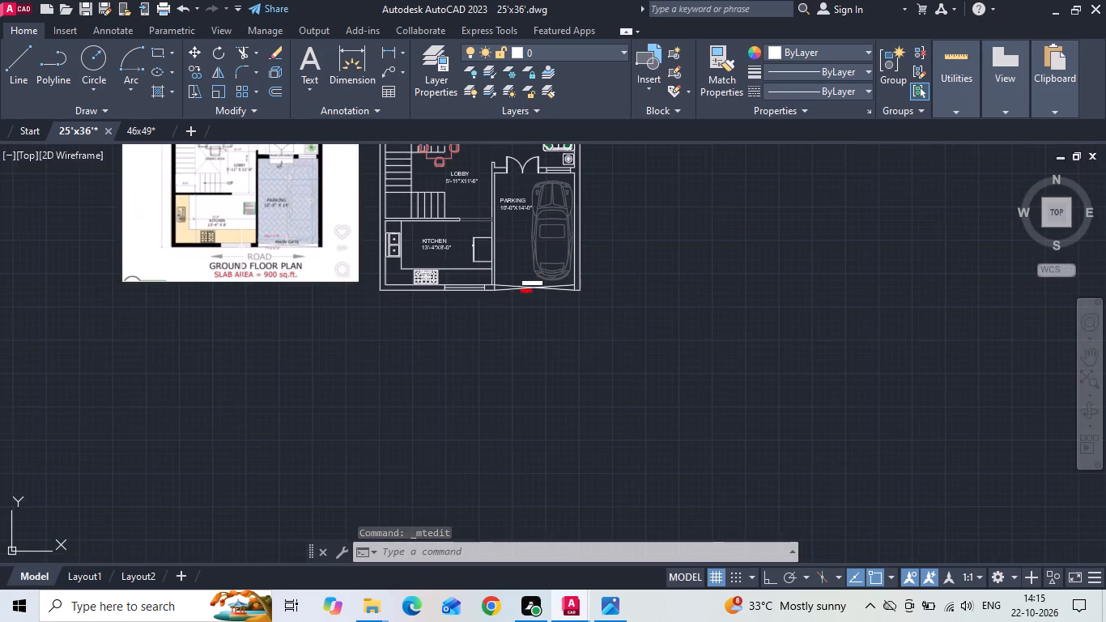
{"action": "scroll", "coordinate": [481, 285], "scroll_direction": "up", "scroll_amount": 3}
{"action": "scroll", "coordinate": [717, 314], "scroll_direction": "up", "scroll_amount": 2}
{"action": "left_click", "coordinate": [559, 296]}
{"action": "right_click", "coordinate": [558, 295]}
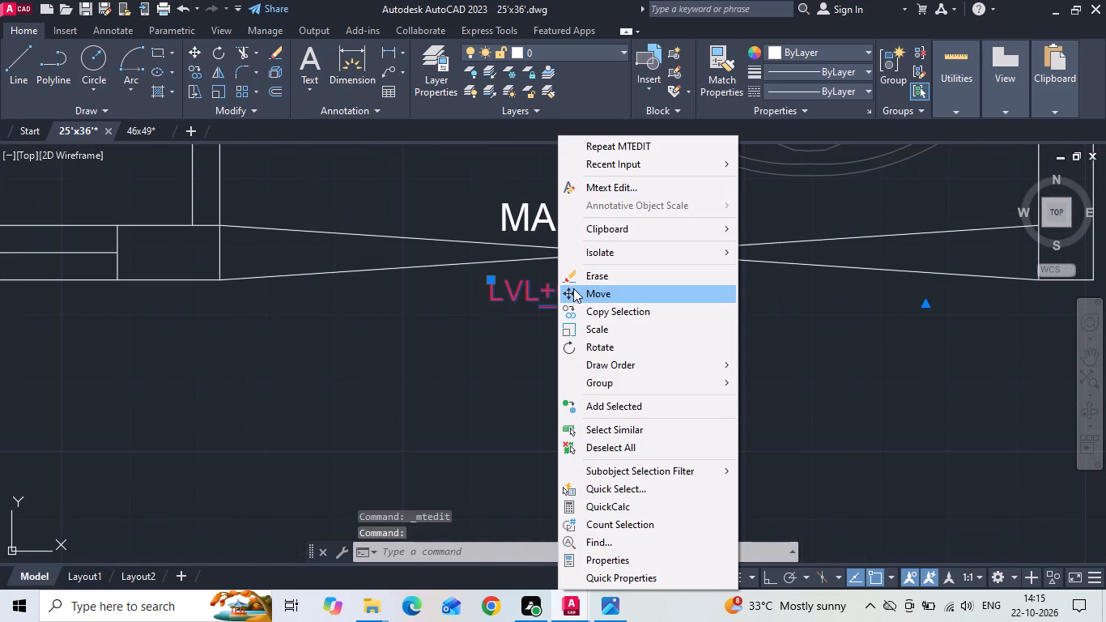
{"action": "left_click", "coordinate": [577, 288]}
{"action": "left_click", "coordinate": [657, 392]}
{"action": "left_click", "coordinate": [526, 396]}
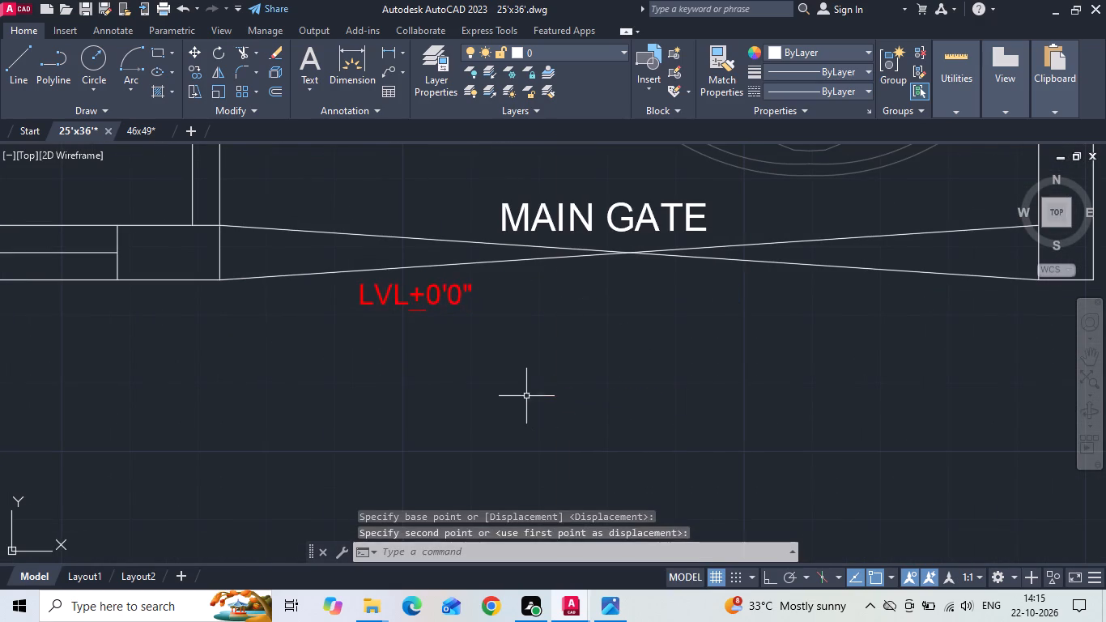
Copy the LVL+0'0" label straight up with Ortho on, to just inside the gate beside MAIN GATE.
{"action": "left_click", "coordinate": [395, 301]}
{"action": "right_click", "coordinate": [394, 300]}
{"action": "left_click", "coordinate": [415, 313]}
{"action": "key", "text": "F8"}
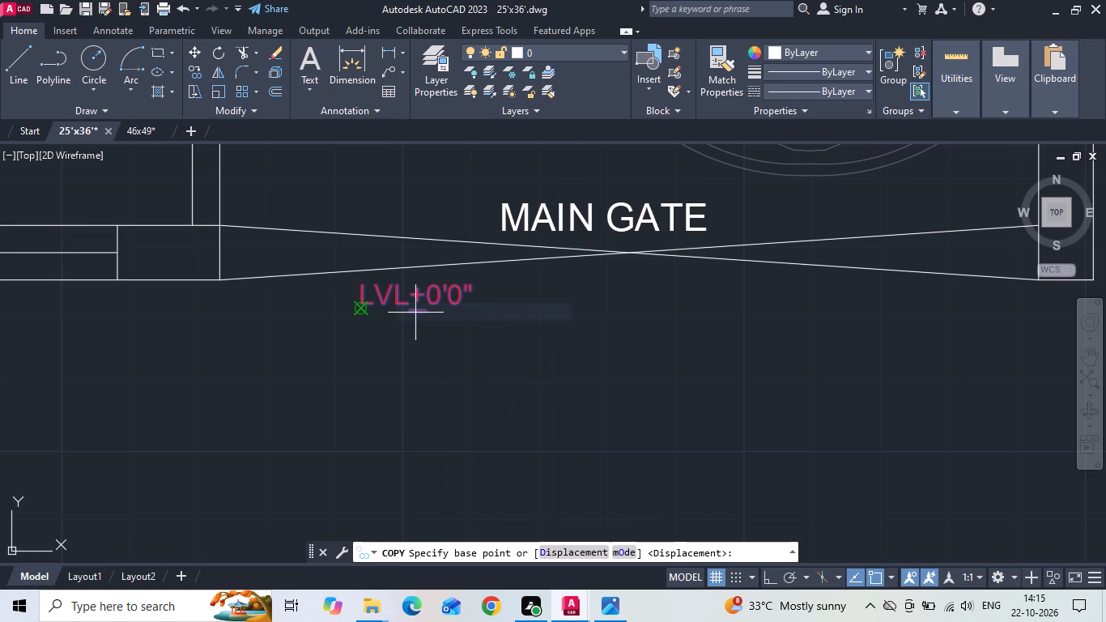
{"action": "left_click", "coordinate": [472, 375]}
{"action": "left_click", "coordinate": [526, 282]}
Place another copy of the level label straight above, just below the double entrance doors of the parking.
{"action": "scroll", "coordinate": [625, 303], "scroll_direction": "down", "scroll_amount": 2}
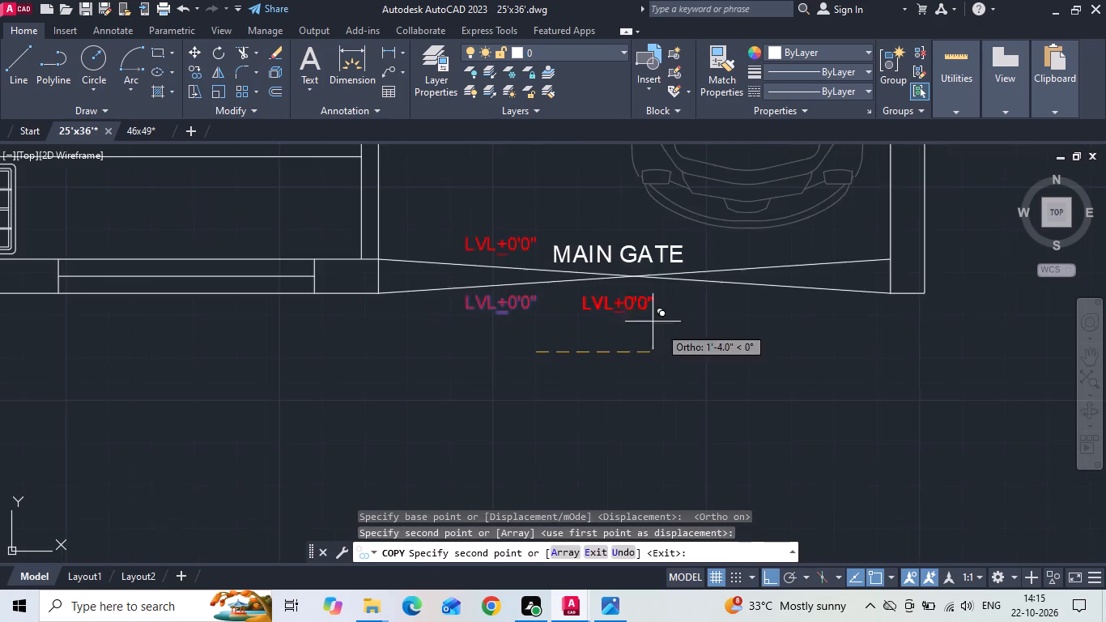
{"action": "scroll", "coordinate": [606, 351], "scroll_direction": "down", "scroll_amount": 2}
{"action": "middle_click_drag", "start_coordinate": [151, 269], "coordinate": [247, 354]}
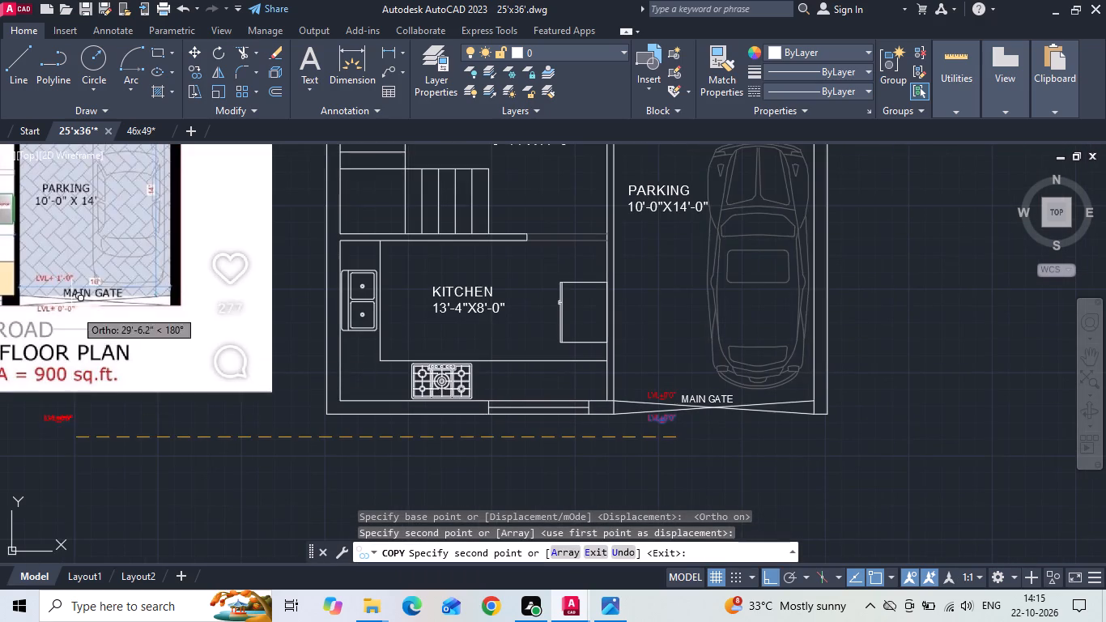
{"action": "scroll", "coordinate": [52, 273], "scroll_direction": "up", "scroll_amount": 2}
{"action": "scroll", "coordinate": [127, 366], "scroll_direction": "down", "scroll_amount": 2}
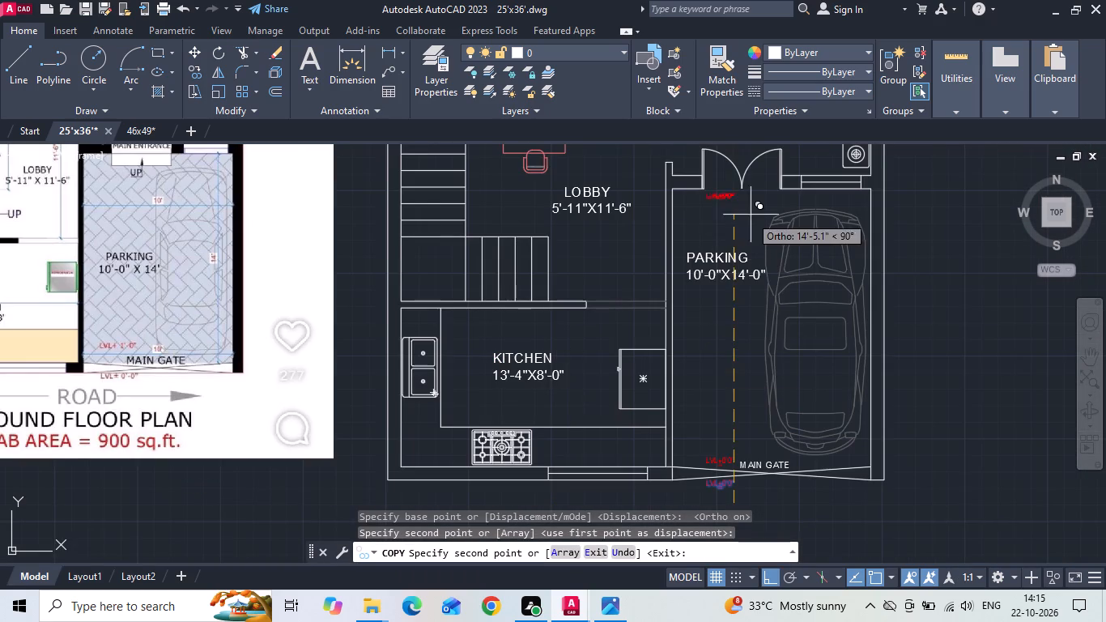
{"action": "scroll", "coordinate": [752, 203], "scroll_direction": "up", "scroll_amount": 1}
{"action": "left_click", "coordinate": [754, 213]}
{"action": "scroll", "coordinate": [770, 290], "scroll_direction": "down", "scroll_amount": 3}
{"action": "key", "text": "Escape"}
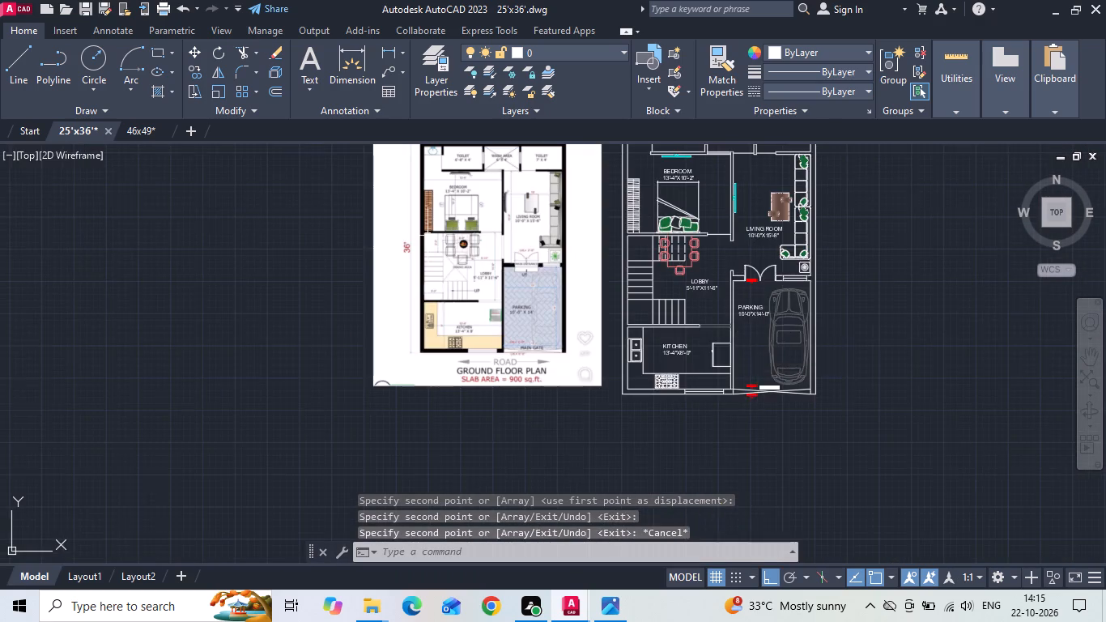
Change the level label at the double entrance doors to read LVL+2'0".
{"action": "scroll", "coordinate": [436, 234], "scroll_direction": "up", "scroll_amount": 3}
{"action": "middle_click_drag", "start_coordinate": [720, 297], "coordinate": [102, 218]}
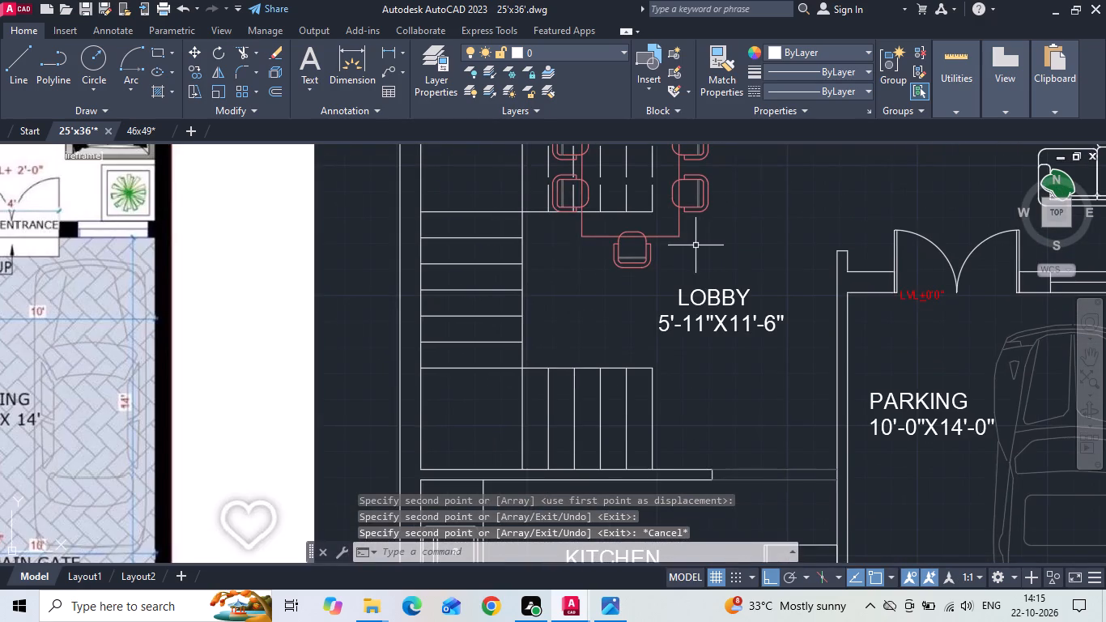
{"action": "scroll", "coordinate": [699, 250], "scroll_direction": "down", "scroll_amount": 2}
{"action": "scroll", "coordinate": [807, 271], "scroll_direction": "up", "scroll_amount": 3}
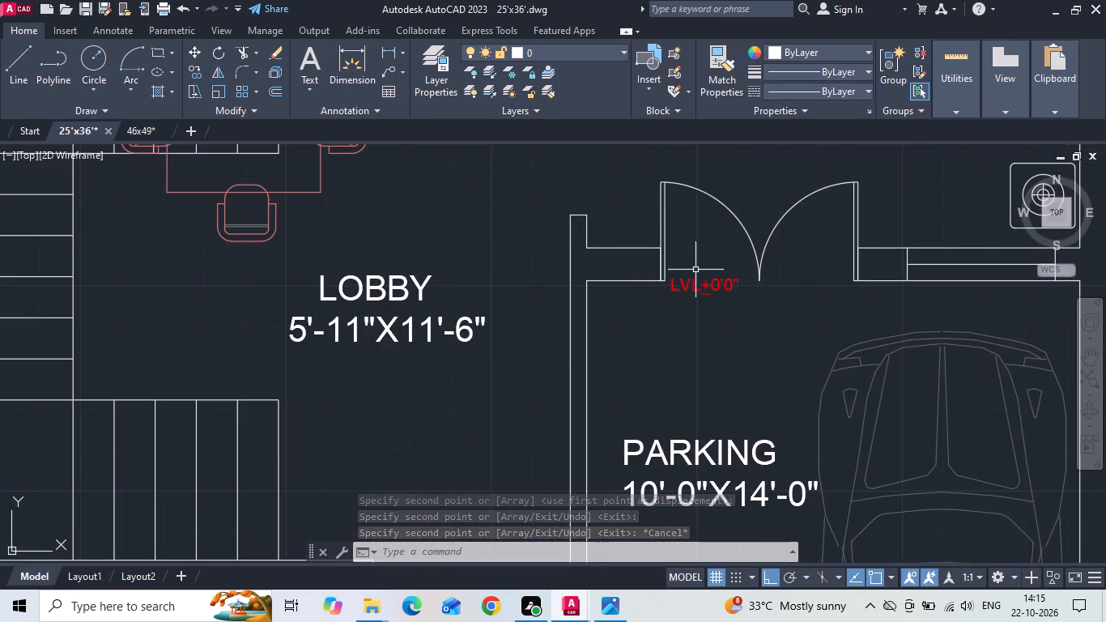
{"action": "scroll", "coordinate": [729, 294], "scroll_direction": "up", "scroll_amount": 2}
{"action": "double_click", "coordinate": [697, 276]}
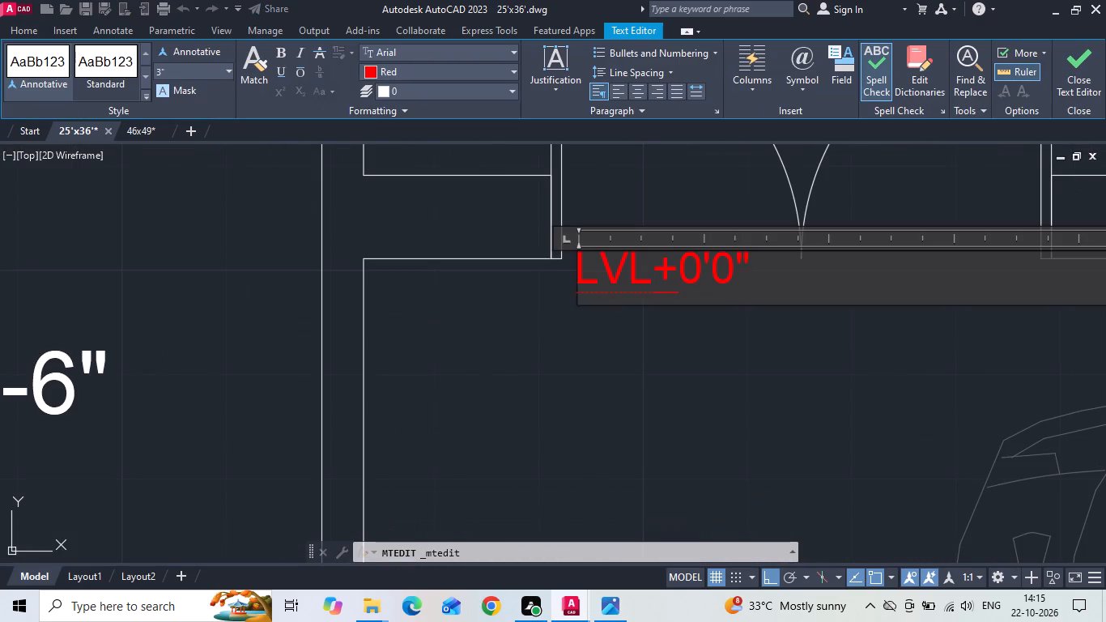
{"action": "key", "text": "BackSpace"}
{"action": "key", "text": "2"}
Remove the underline from the plus sign in the LVL+2'0" label at the double entrance doors.
{"action": "left_click_drag", "start_coordinate": [678, 296], "coordinate": [650, 297]}
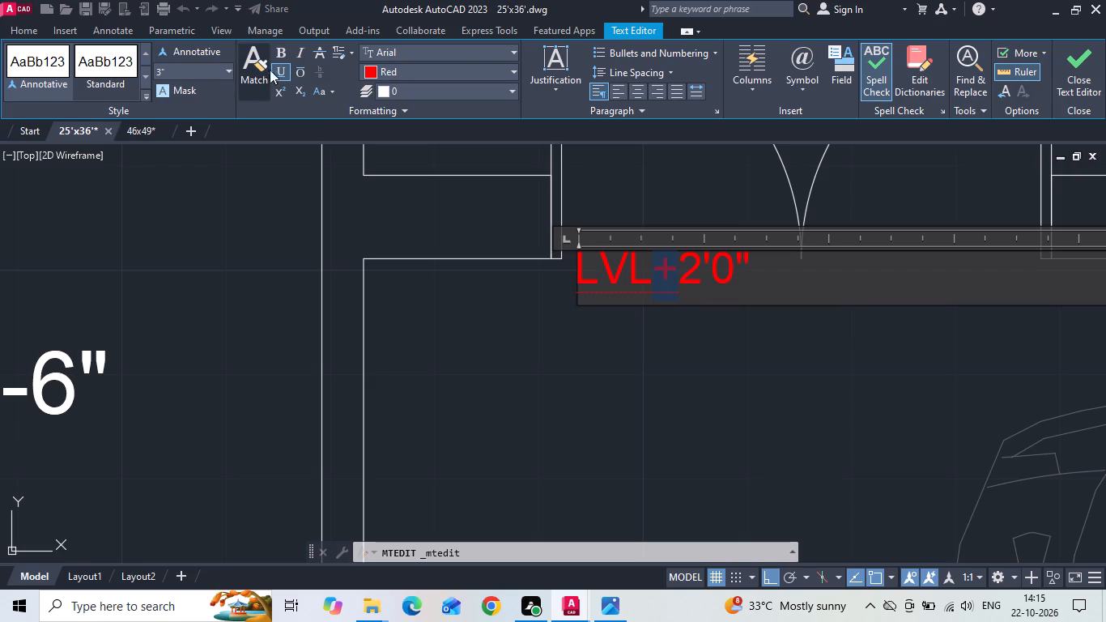
{"action": "left_click", "coordinate": [281, 73]}
{"action": "left_click", "coordinate": [641, 334]}
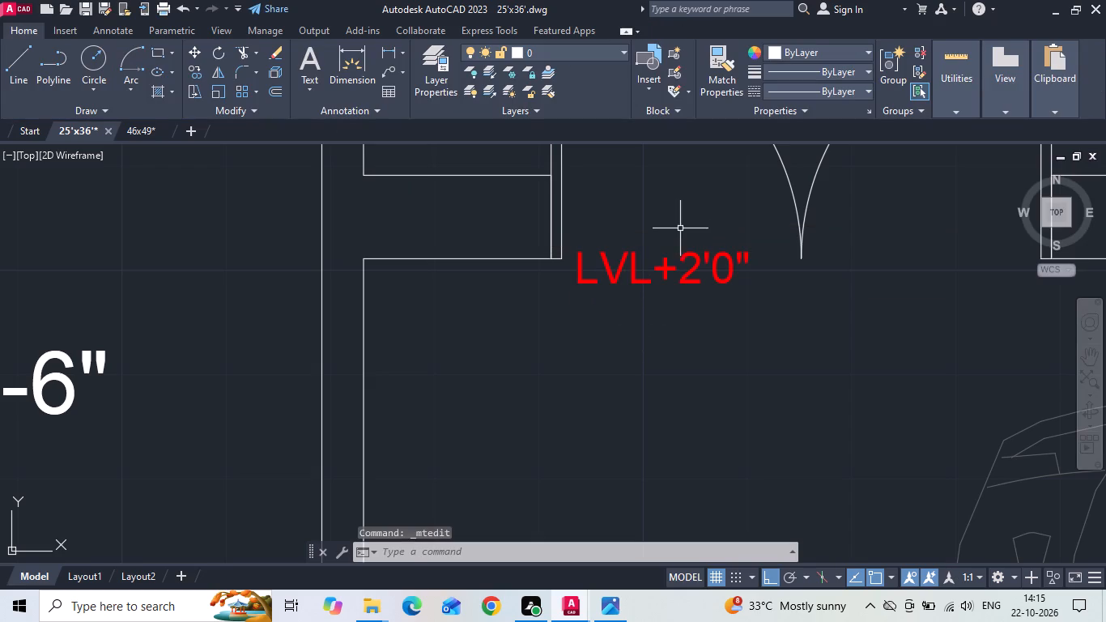
Move the LVL+2'0" label with Ortho off so it sits centred just below the double entrance doors.
{"action": "left_click_drag", "start_coordinate": [674, 249], "coordinate": [670, 266]}
{"action": "left_click", "coordinate": [639, 300]}
{"action": "right_click", "coordinate": [639, 300]}
{"action": "left_click", "coordinate": [665, 296]}
{"action": "scroll", "coordinate": [672, 354], "scroll_direction": "down", "scroll_amount": 1}
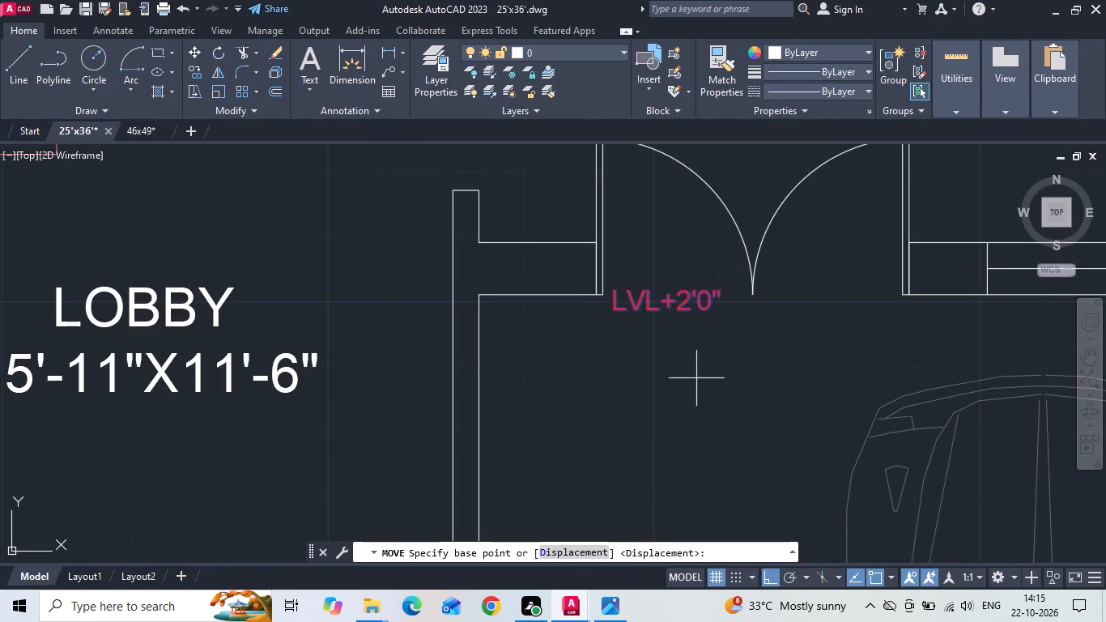
{"action": "left_click_drag", "start_coordinate": [700, 378], "coordinate": [725, 378]}
{"action": "key", "text": "F8"}
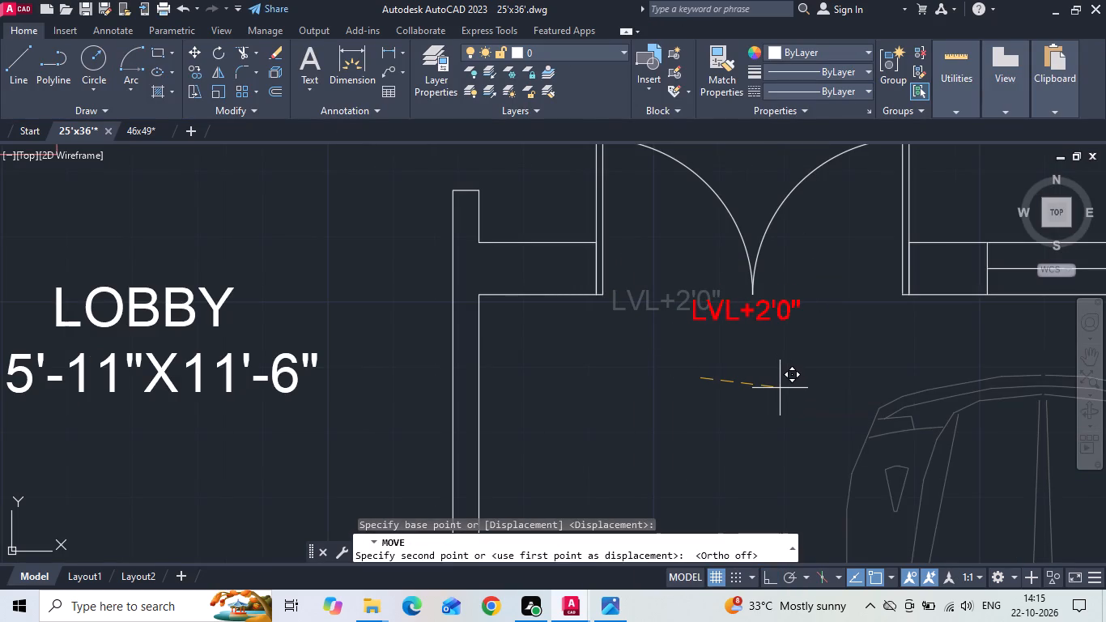
{"action": "left_click", "coordinate": [791, 386]}
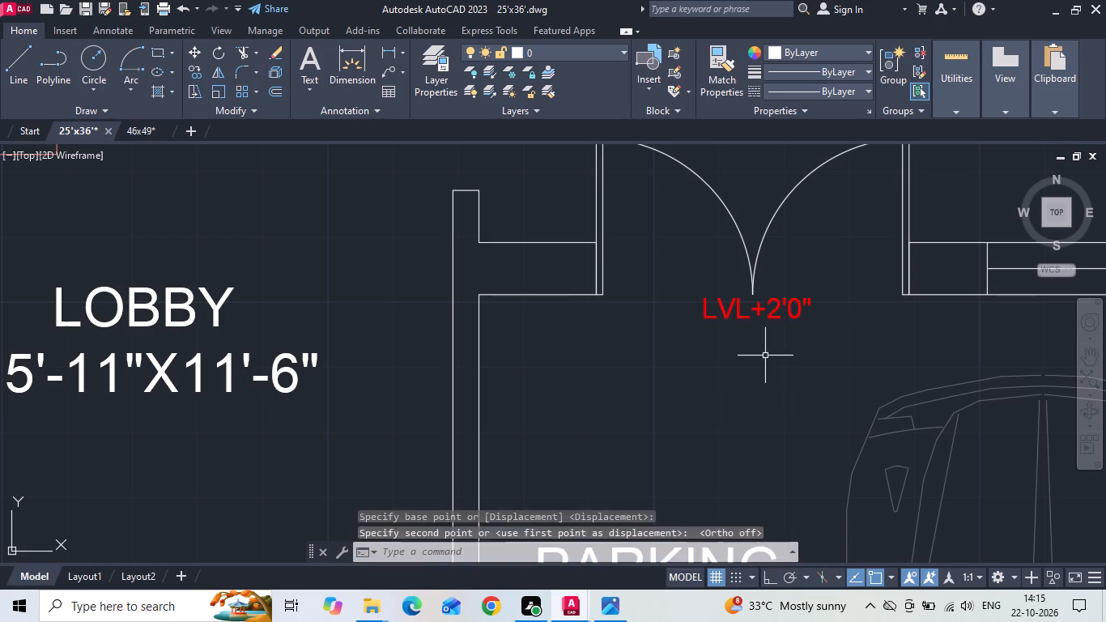
Change the level label just inside the main gate to LVL+1'0" and remove the underline from its plus sign.
{"action": "scroll", "coordinate": [566, 203], "scroll_direction": "down", "scroll_amount": 3}
{"action": "scroll", "coordinate": [559, 472], "scroll_direction": "up", "scroll_amount": 3}
{"action": "middle_click_drag", "start_coordinate": [559, 460], "coordinate": [520, 300]}
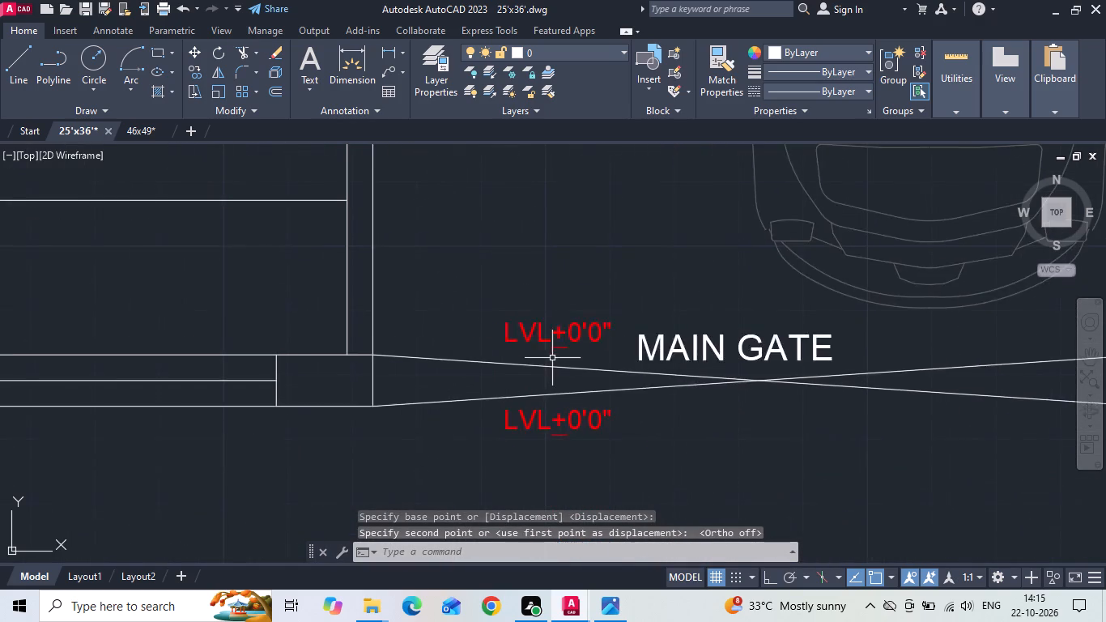
{"action": "scroll", "coordinate": [553, 358], "scroll_direction": "up", "scroll_amount": 1}
{"action": "double_click", "coordinate": [563, 325]}
{"action": "scroll", "coordinate": [566, 340], "scroll_direction": "up", "scroll_amount": 2}
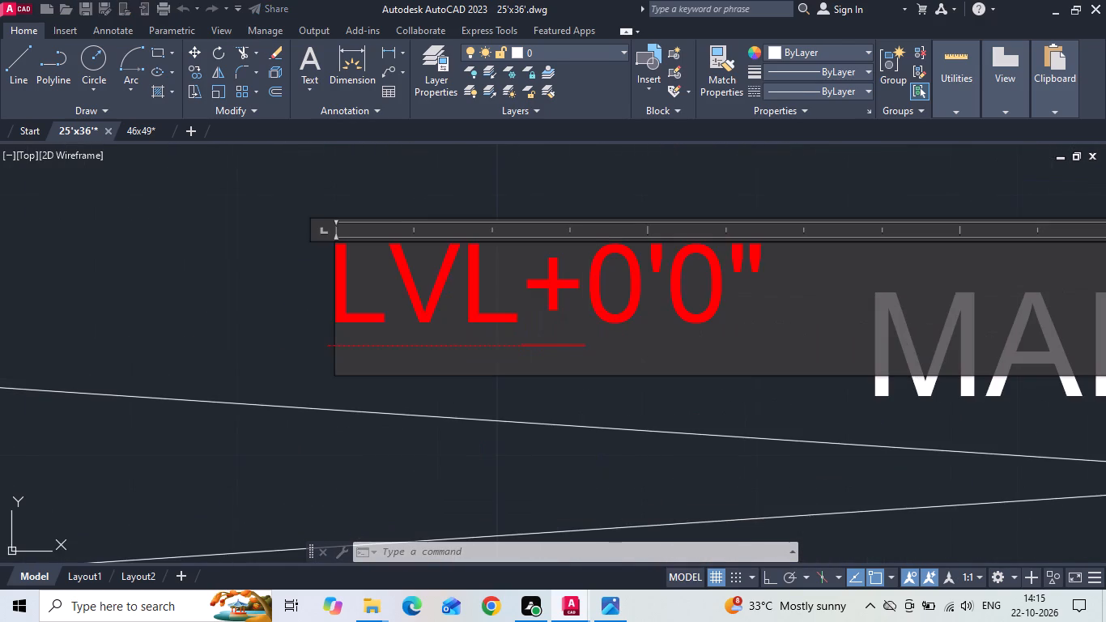
{"action": "left_click_drag", "start_coordinate": [586, 346], "coordinate": [544, 268]}
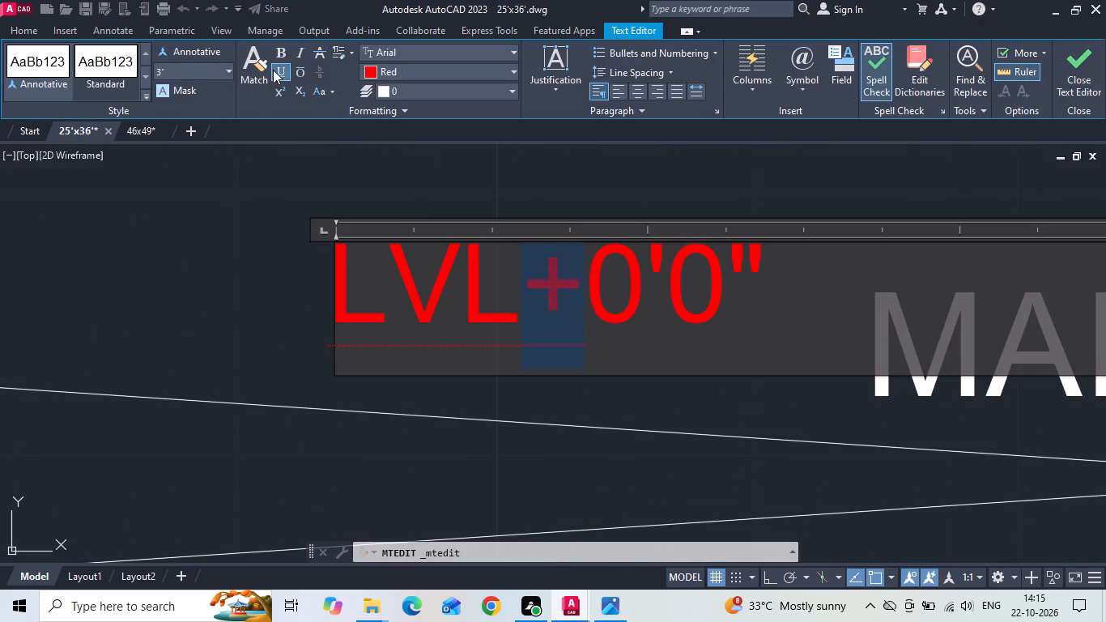
{"action": "left_click", "coordinate": [282, 72]}
{"action": "left_click", "coordinate": [633, 271]}
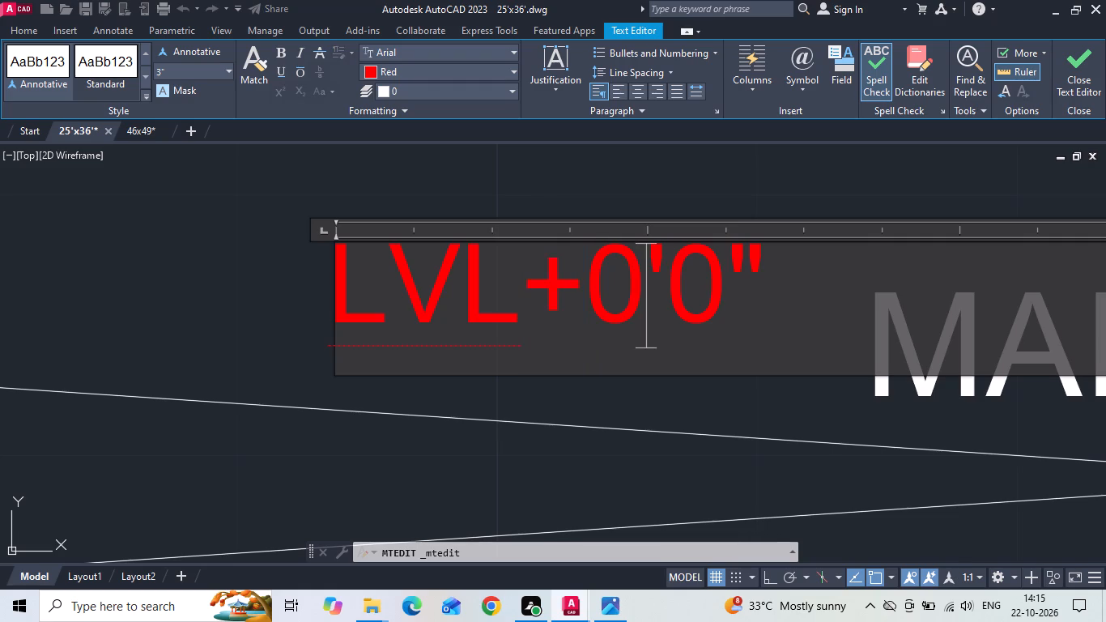
{"action": "key", "text": "BackSpace"}
{"action": "key", "text": "1"}
{"action": "left_click", "coordinate": [553, 364]}
{"action": "key", "text": "ctrl+s"}
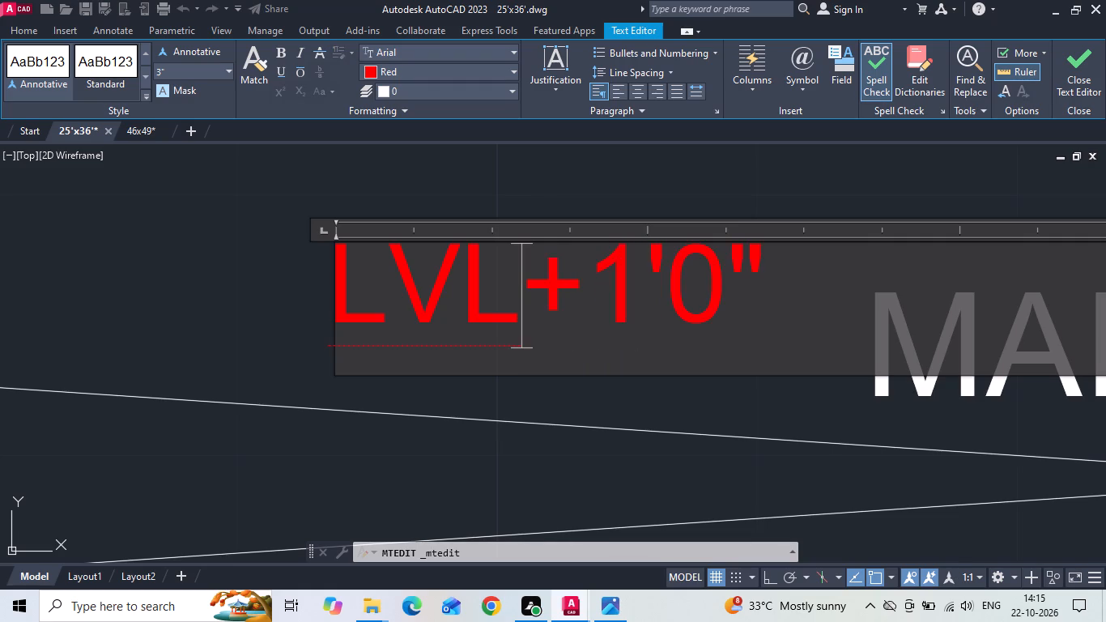
{"action": "scroll", "coordinate": [517, 343], "scroll_direction": "down", "scroll_amount": 3}
{"action": "left_click", "coordinate": [529, 289]}
Move the PARKING 10'-0"X14'-0" label down the parking area, away from the entrance doors and beside the middle of the car.
{"action": "scroll", "coordinate": [530, 375], "scroll_direction": "down", "scroll_amount": 1}
{"action": "scroll", "coordinate": [632, 420], "scroll_direction": "down", "scroll_amount": 2}
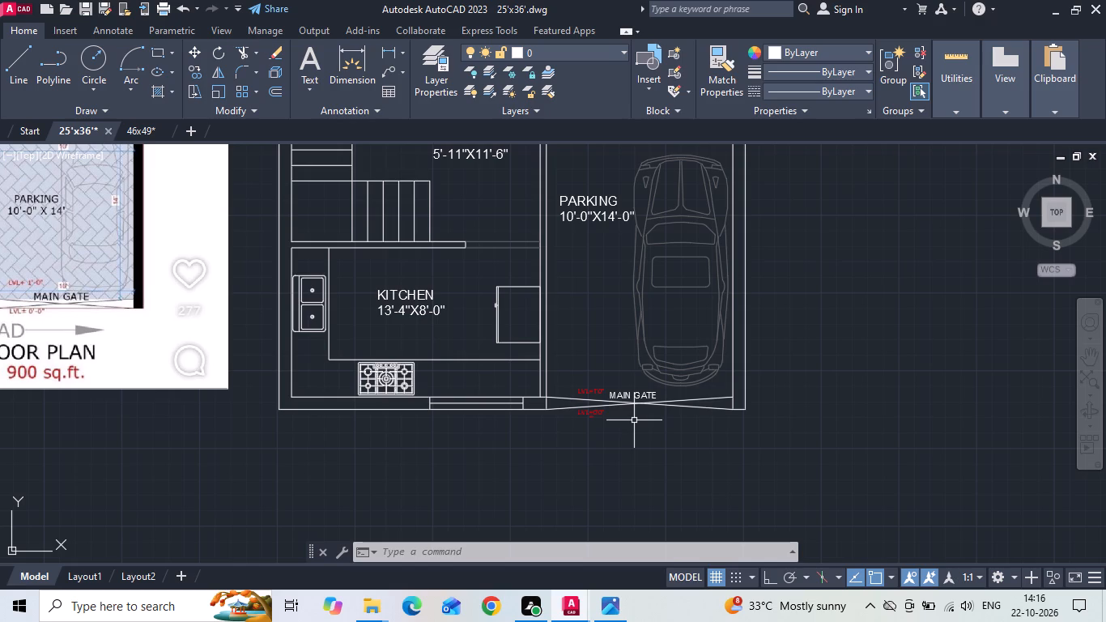
{"action": "scroll", "coordinate": [499, 434], "scroll_direction": "down", "scroll_amount": 2}
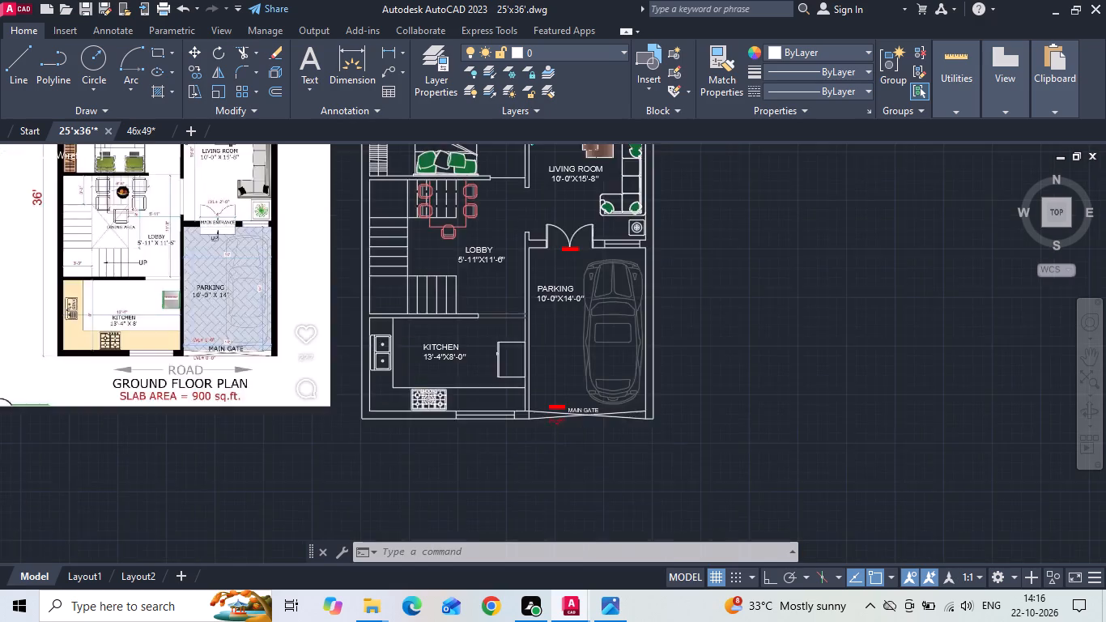
{"action": "scroll", "coordinate": [508, 407], "scroll_direction": "up", "scroll_amount": 1}
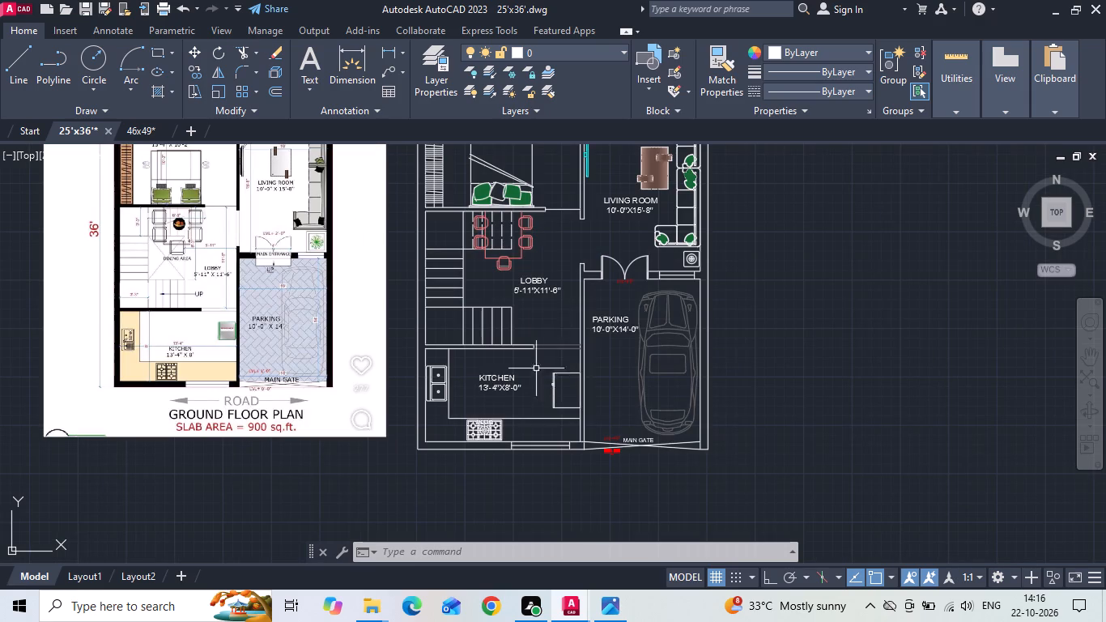
{"action": "left_click", "coordinate": [595, 328]}
{"action": "right_click", "coordinate": [596, 328]}
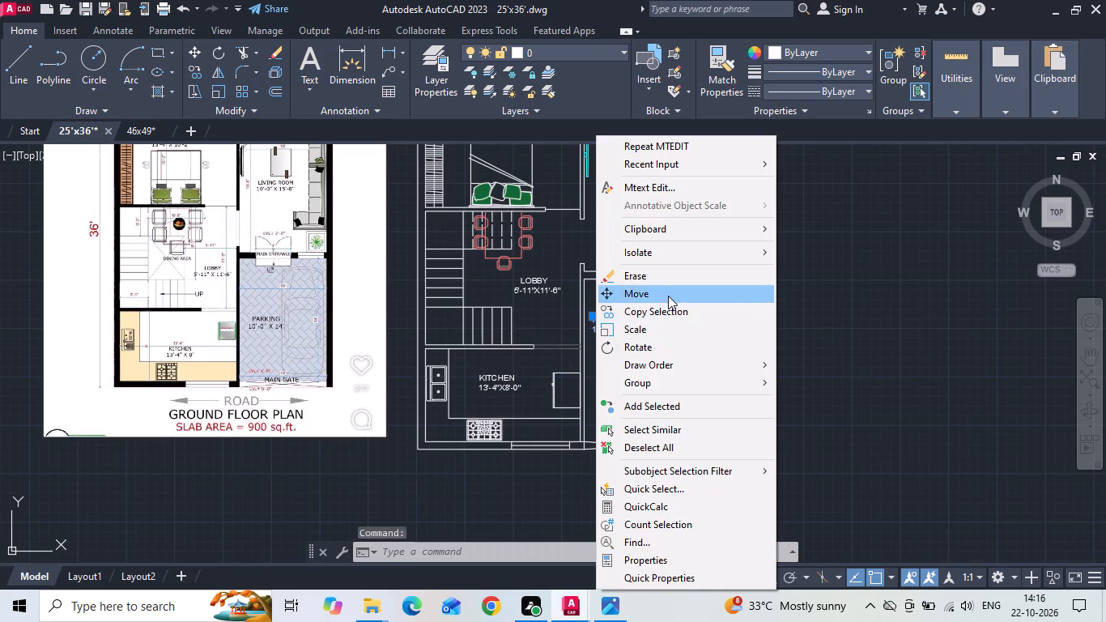
{"action": "left_click", "coordinate": [670, 294]}
{"action": "left_click", "coordinate": [925, 312]}
{"action": "left_click", "coordinate": [925, 347]}
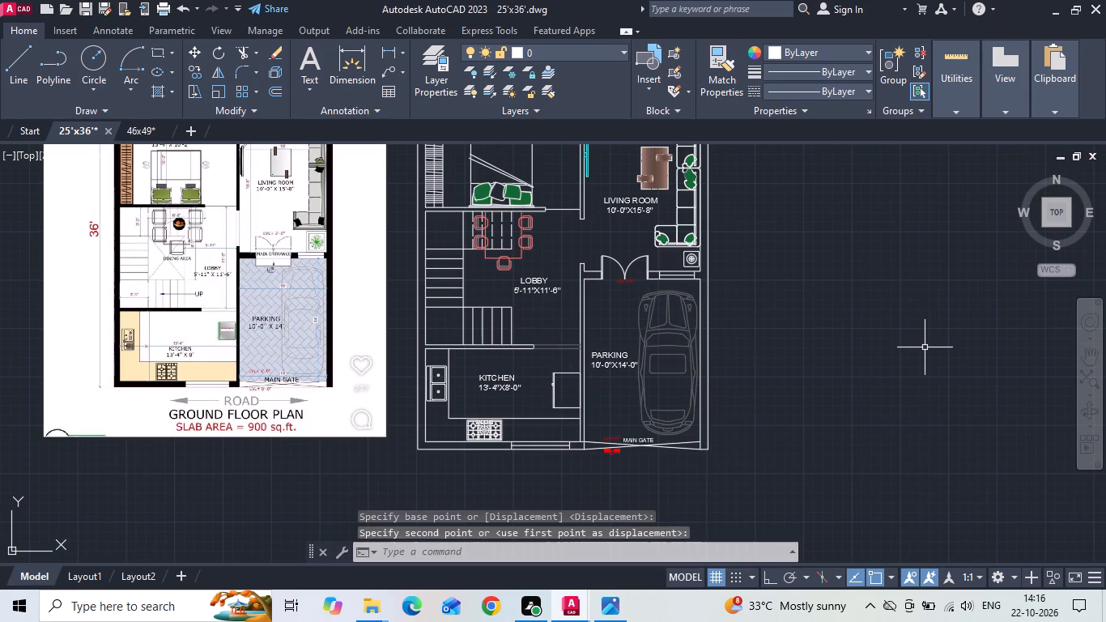
Modify dimension style ISO-25 to use red text with cyan dimension and extension lines, and set it current.
{"action": "type", "text": "D"}
{"action": "key", "text": "space"}
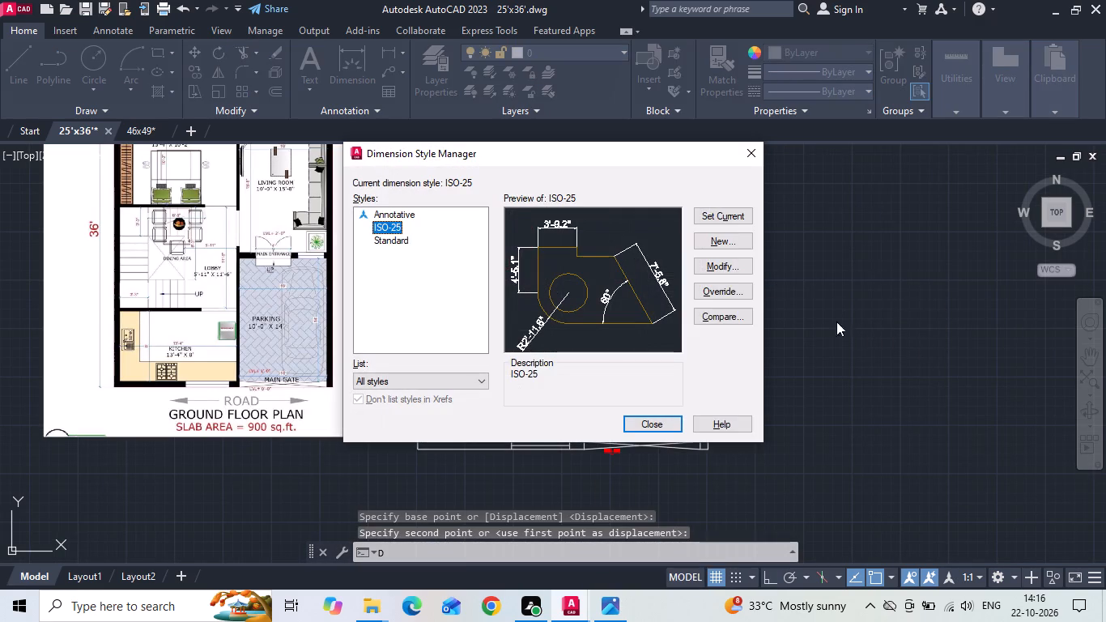
{"action": "left_click", "coordinate": [717, 264]}
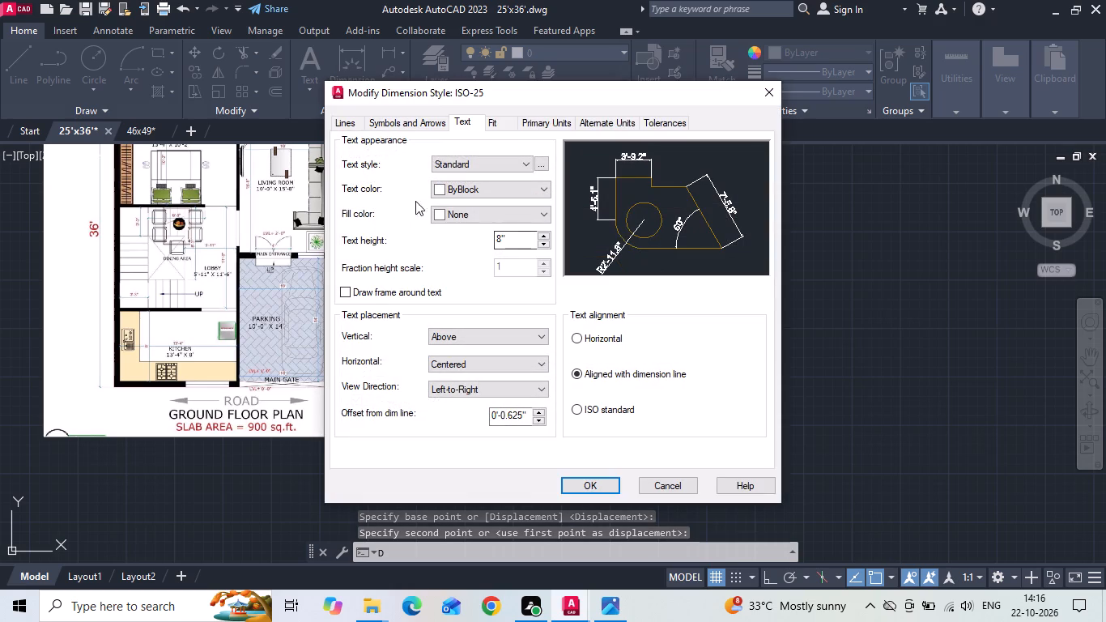
{"action": "left_click", "coordinate": [440, 187]}
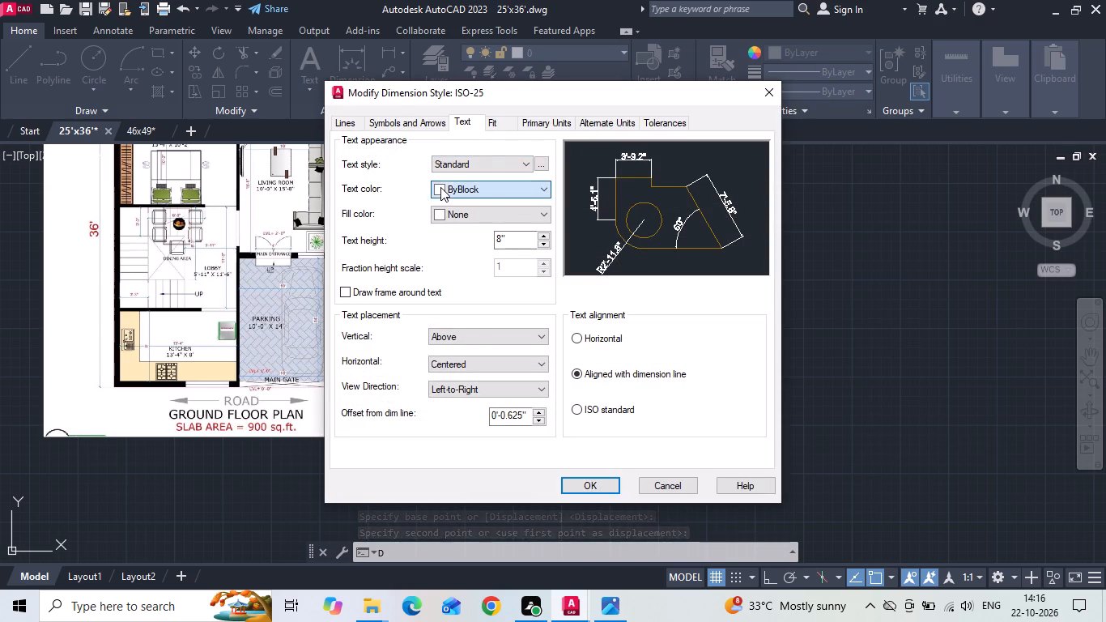
{"action": "left_click", "coordinate": [436, 231]}
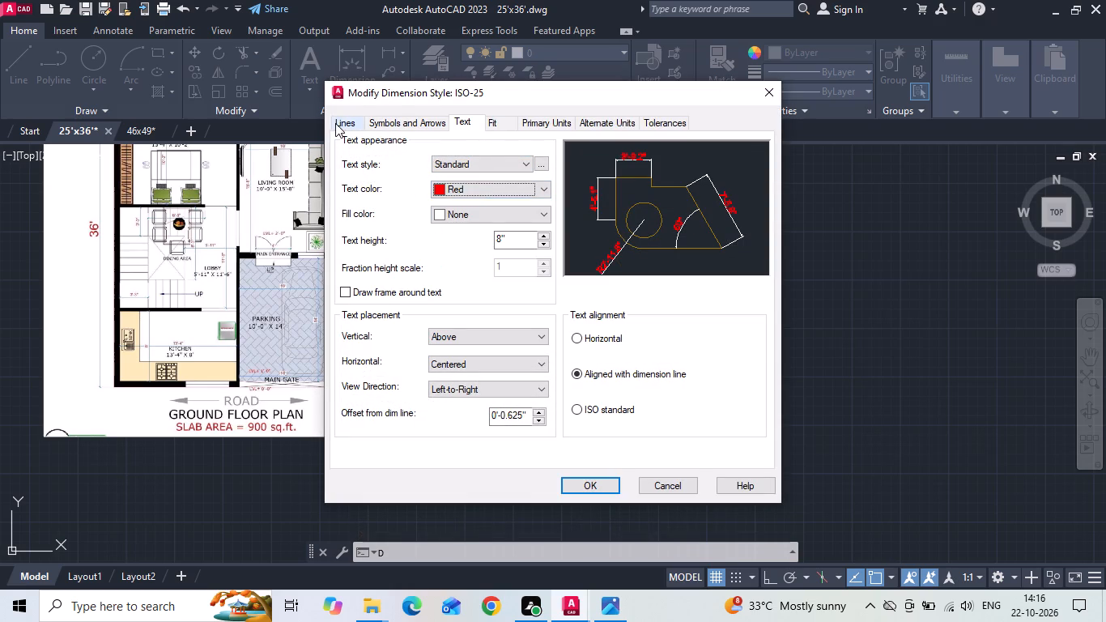
{"action": "left_click", "coordinate": [343, 120]}
{"action": "left_click", "coordinate": [432, 157]}
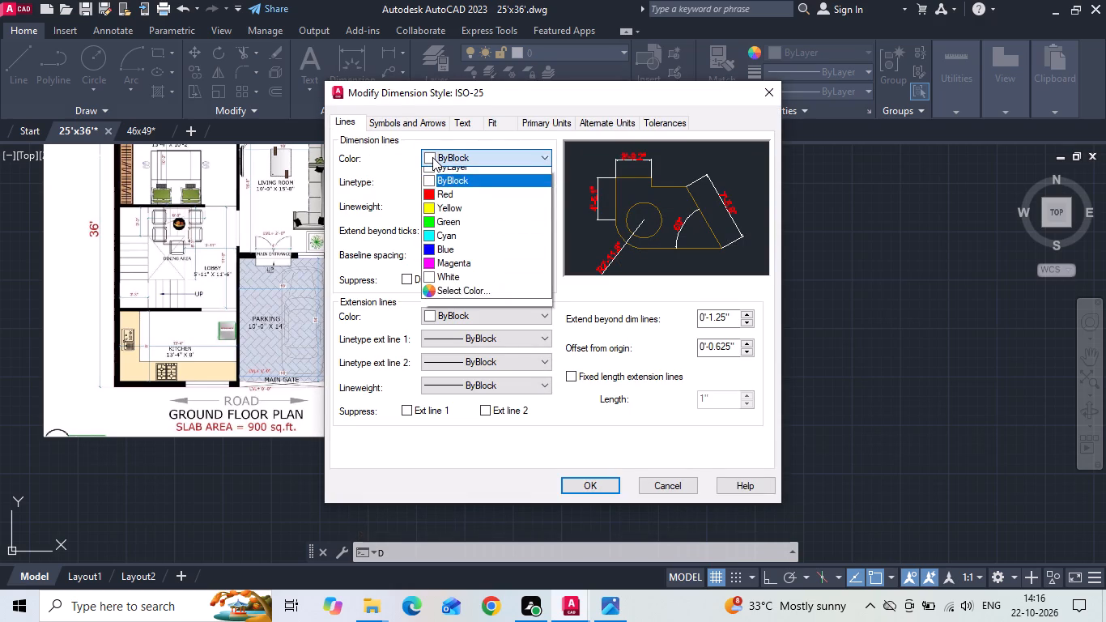
{"action": "left_click", "coordinate": [425, 242]}
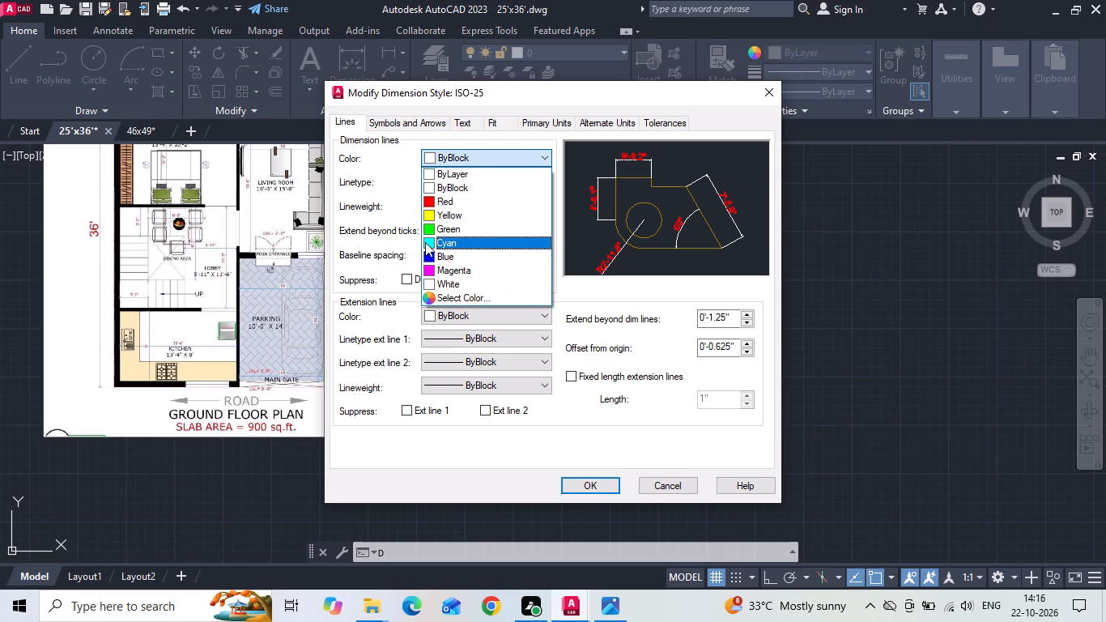
{"action": "left_click", "coordinate": [431, 314]}
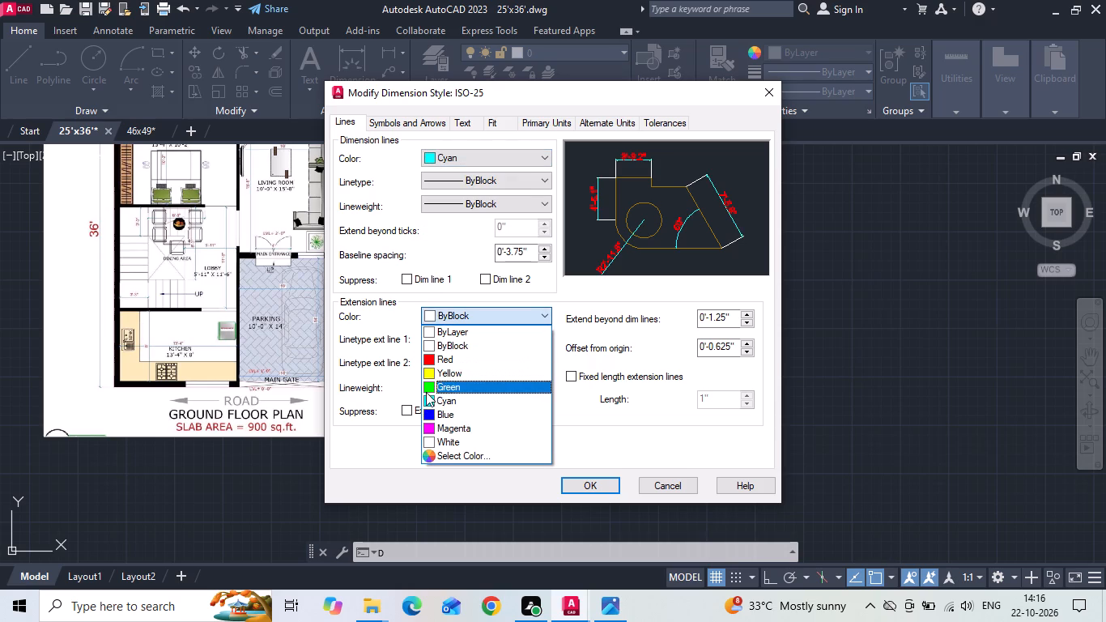
{"action": "left_click", "coordinate": [427, 400]}
{"action": "left_click", "coordinate": [598, 487]}
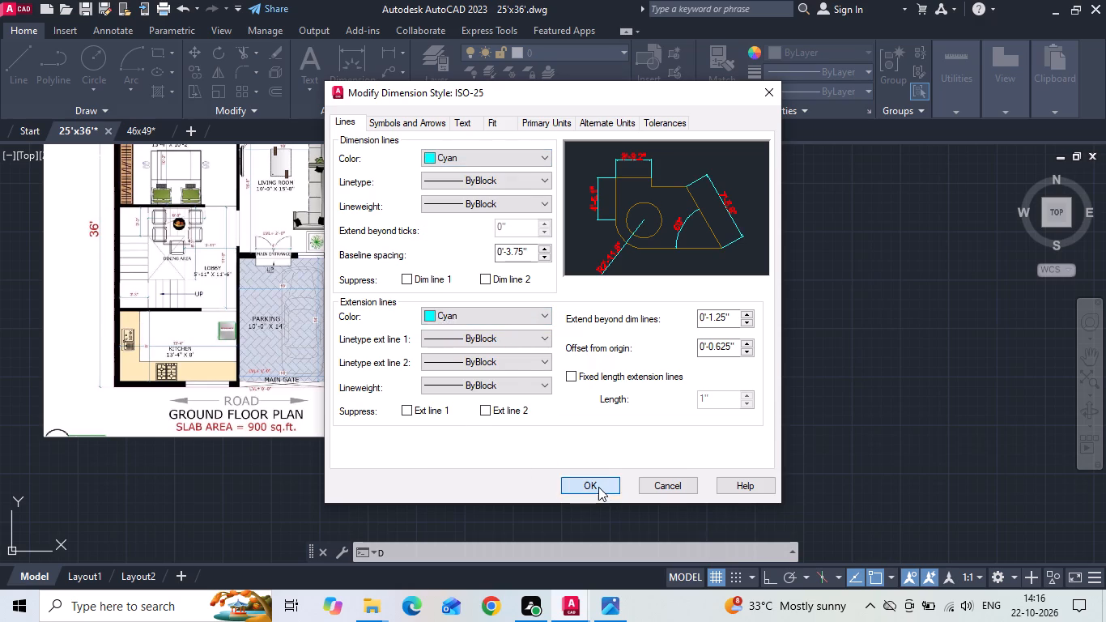
{"action": "left_click", "coordinate": [717, 211]}
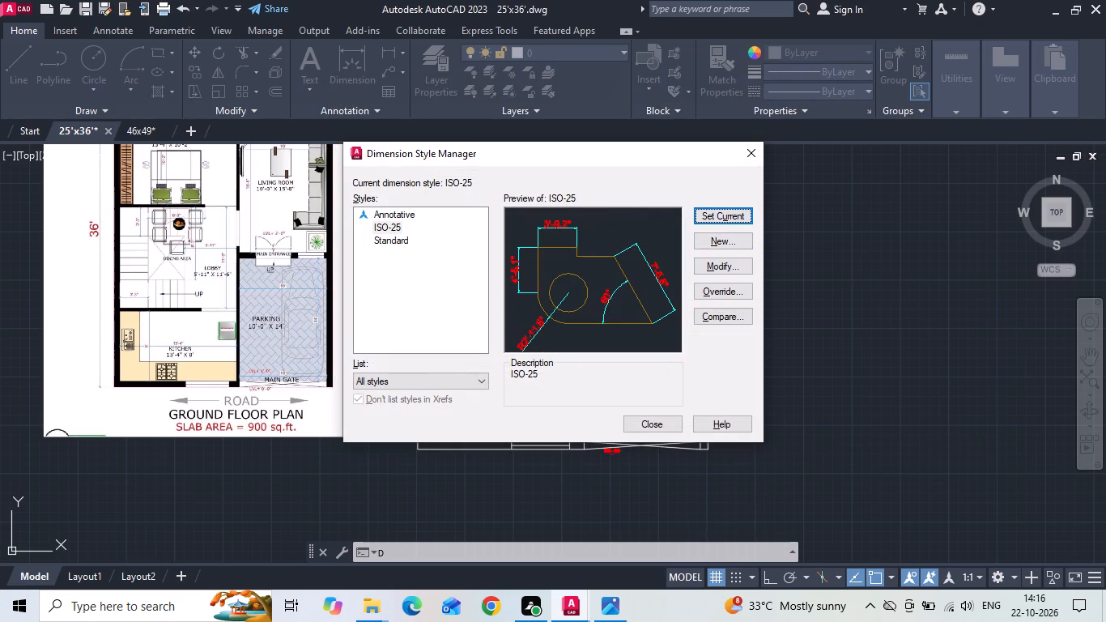
{"action": "left_click", "coordinate": [640, 420]}
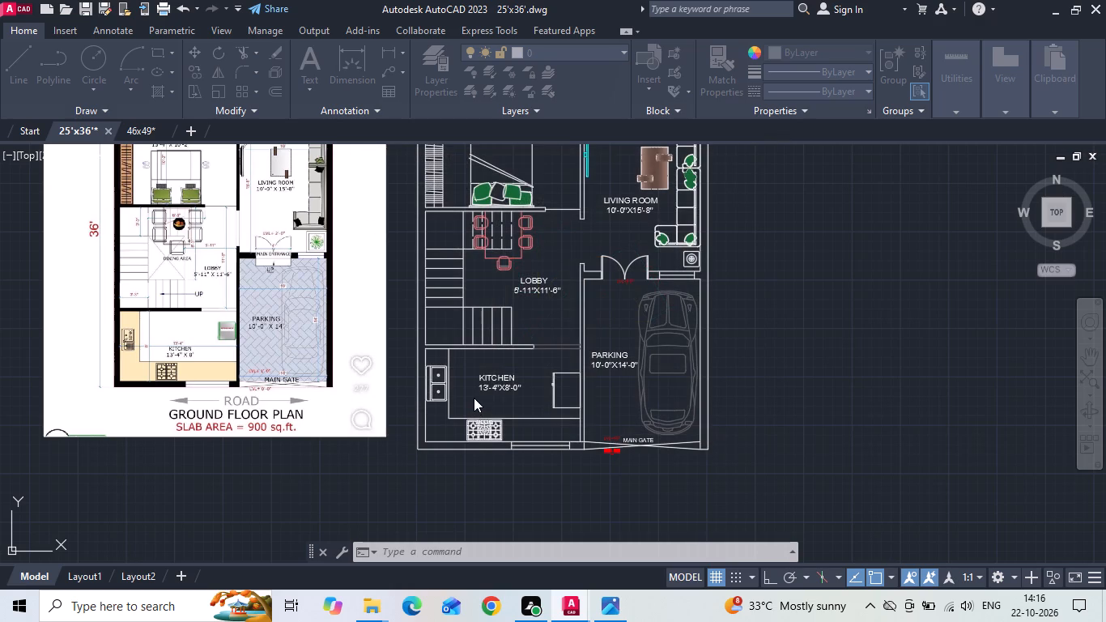
{"action": "scroll", "coordinate": [474, 398], "scroll_direction": "down", "scroll_amount": 1}
{"action": "key", "text": "Escape"}
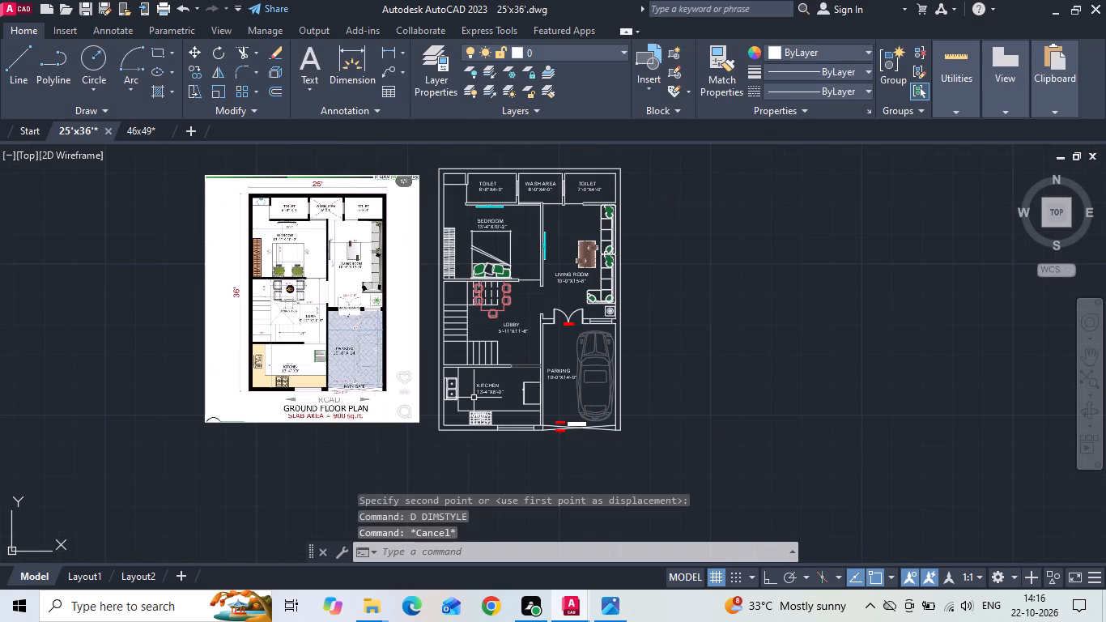
Open the recent drawing Plumbing_library.dwg.
{"action": "left_click", "coordinate": [7, 15]}
{"action": "key", "text": "Escape"}
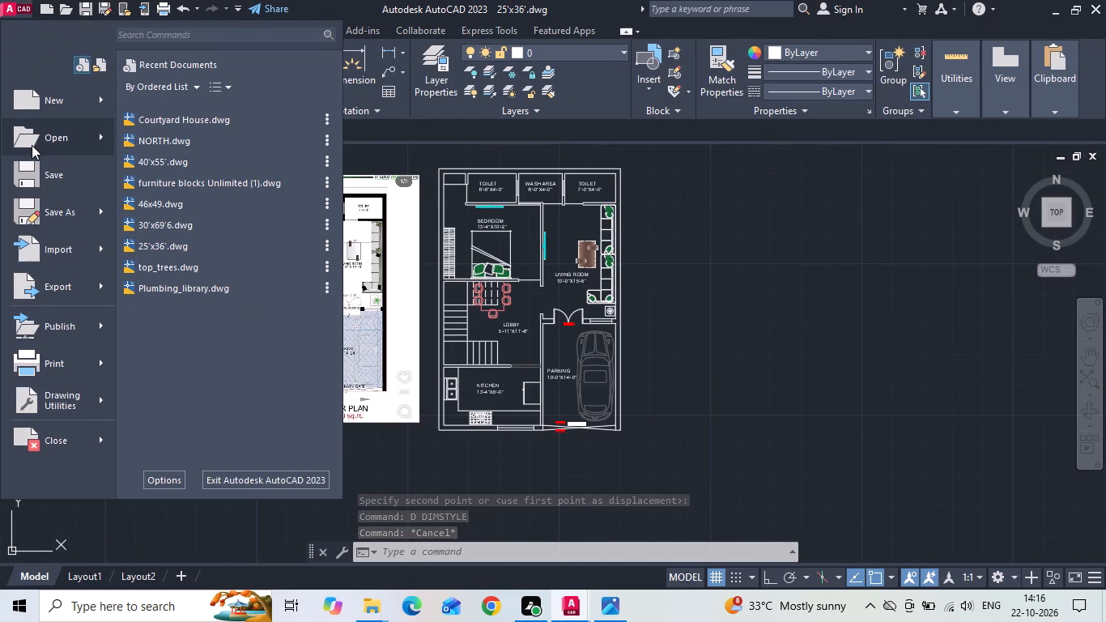
{"action": "left_click", "coordinate": [168, 302]}
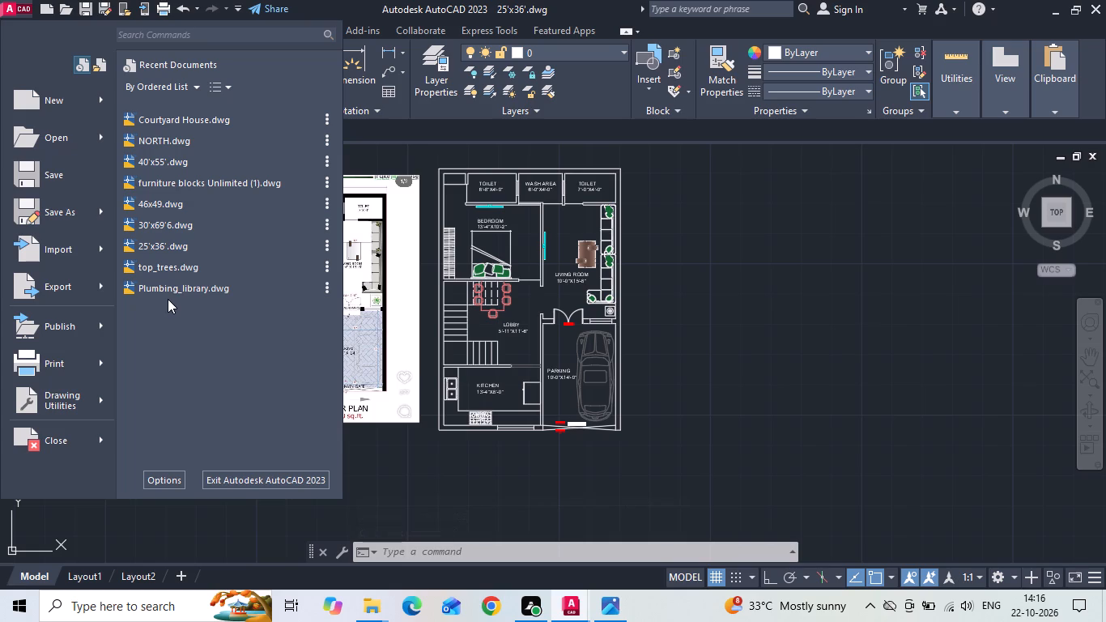
{"action": "double_click", "coordinate": [160, 288]}
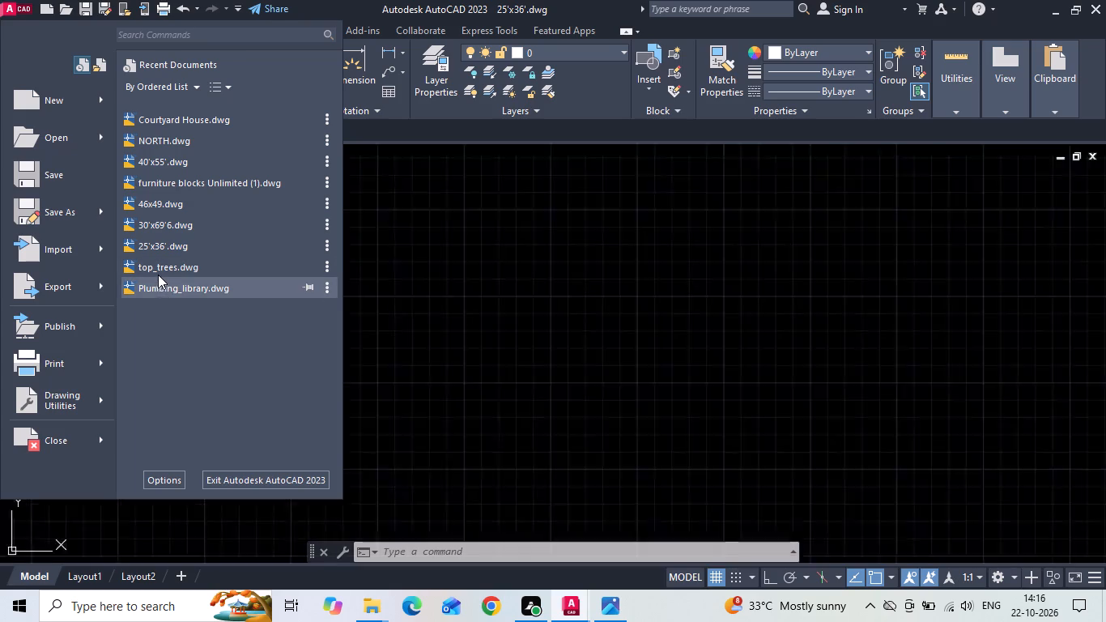
Browse the sanitary blocks in the plumbing library for a washbasin suited to the floor plan.
{"action": "scroll", "coordinate": [665, 319], "scroll_direction": "down", "scroll_amount": 3}
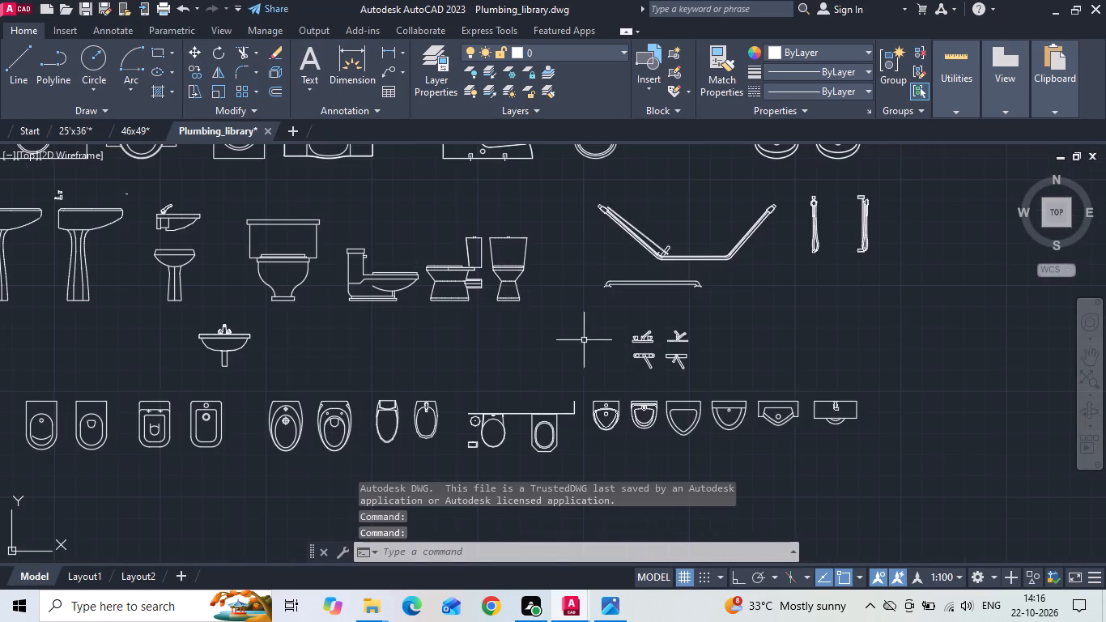
{"action": "scroll", "coordinate": [579, 371], "scroll_direction": "down", "scroll_amount": 2}
{"action": "scroll", "coordinate": [309, 356], "scroll_direction": "up", "scroll_amount": 2}
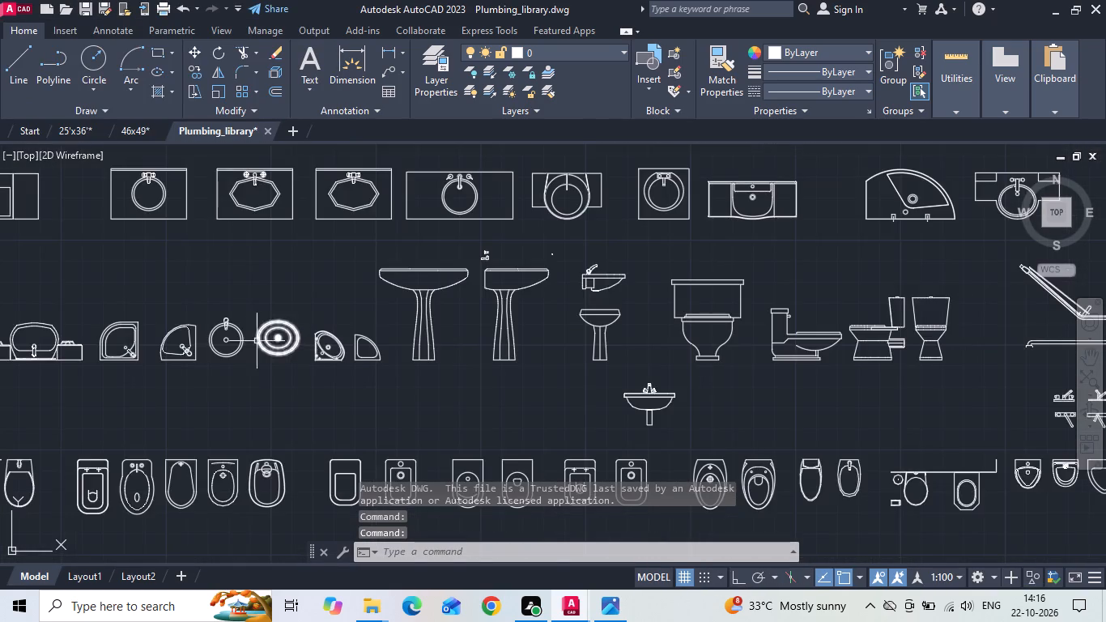
{"action": "scroll", "coordinate": [170, 332], "scroll_direction": "up", "scroll_amount": 1}
{"action": "middle_click_drag", "start_coordinate": [169, 331], "coordinate": [359, 309]}
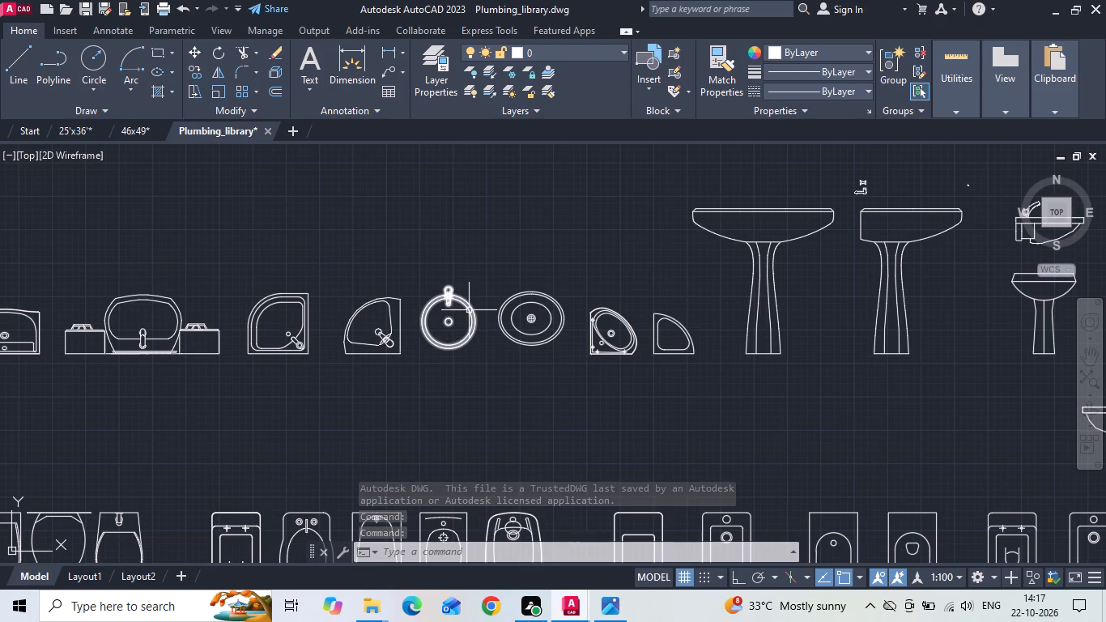
{"action": "left_click", "coordinate": [468, 310]}
{"action": "middle_click_drag", "start_coordinate": [265, 326], "coordinate": [784, 309]}
{"action": "scroll", "coordinate": [785, 309], "scroll_direction": "down", "scroll_amount": 2}
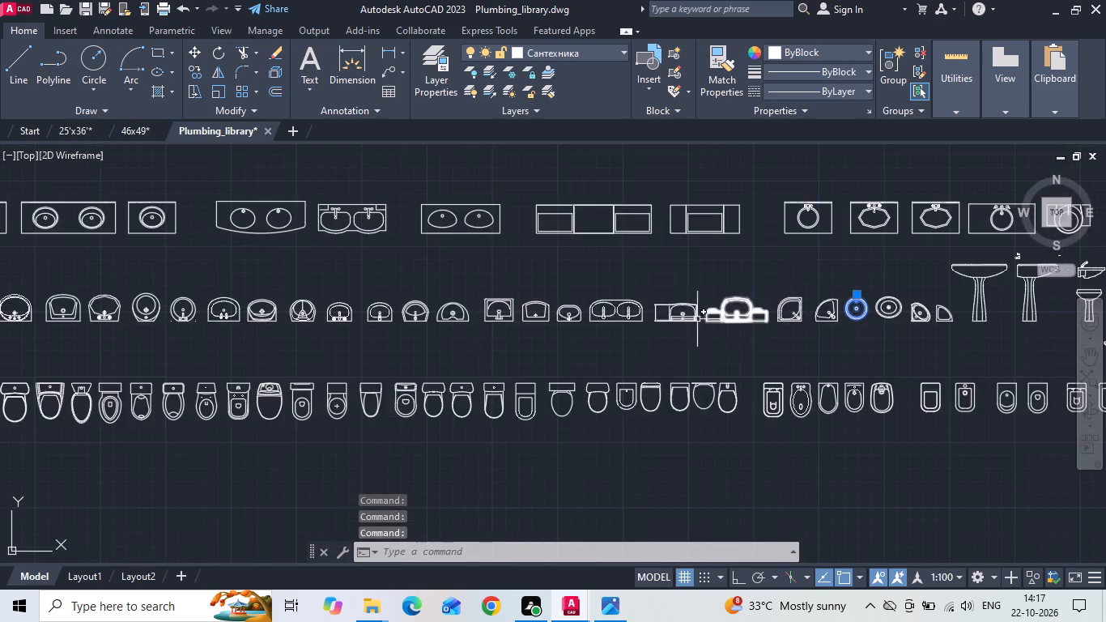
{"action": "scroll", "coordinate": [307, 315], "scroll_direction": "up", "scroll_amount": 2}
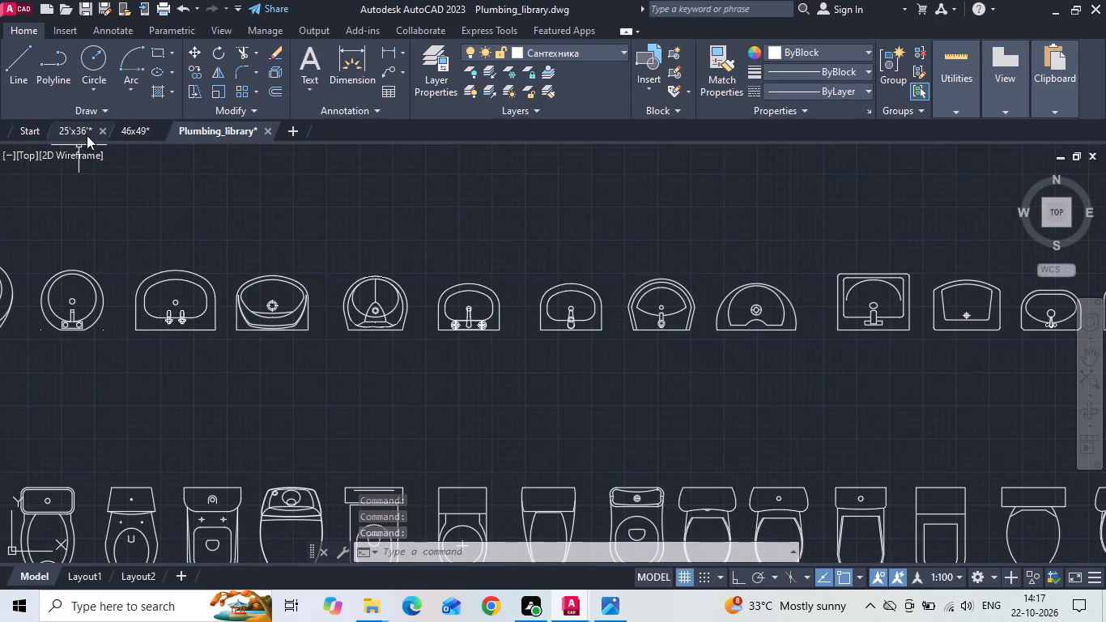
Switch back to the 25'x36' drawing and examine the washbasin beside the toilet in the reference image.
{"action": "left_click", "coordinate": [84, 134]}
{"action": "scroll", "coordinate": [245, 199], "scroll_direction": "up", "scroll_amount": 5}
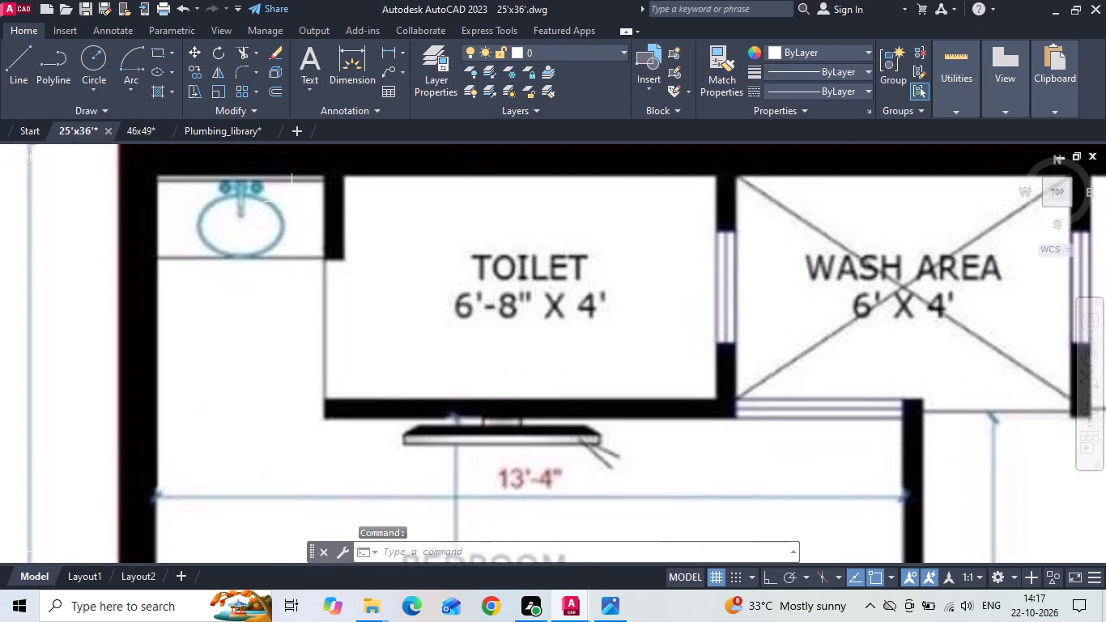
Copy the round washbasin with two taps from Plumbing_library into the 25'x36' drawing, placing it beside the reference image.
{"action": "left_click", "coordinate": [216, 131]}
{"action": "scroll", "coordinate": [259, 242], "scroll_direction": "down", "scroll_amount": 2}
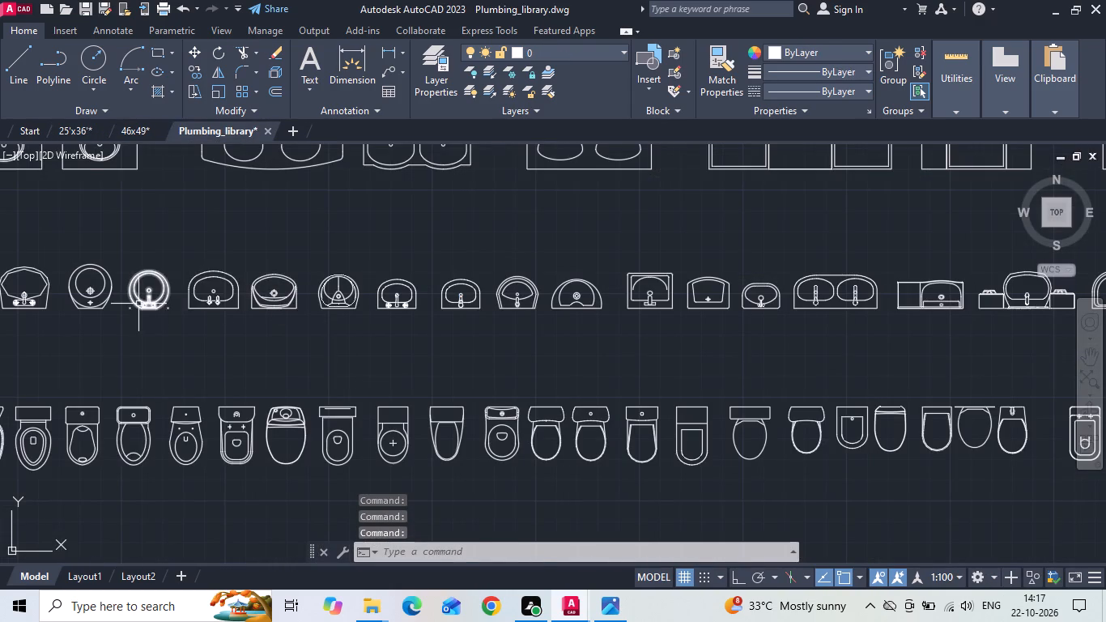
{"action": "scroll", "coordinate": [138, 304], "scroll_direction": "up", "scroll_amount": 1}
{"action": "left_click_drag", "start_coordinate": [147, 287], "coordinate": [149, 296]}
{"action": "left_click", "coordinate": [147, 326]}
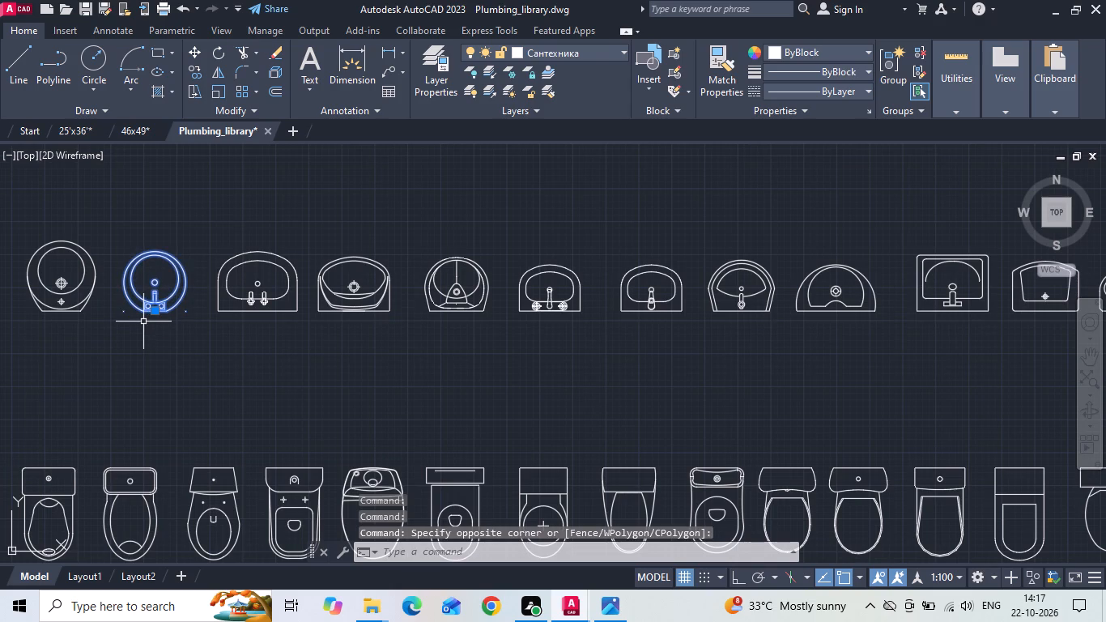
{"action": "key", "text": "ctrl+c"}
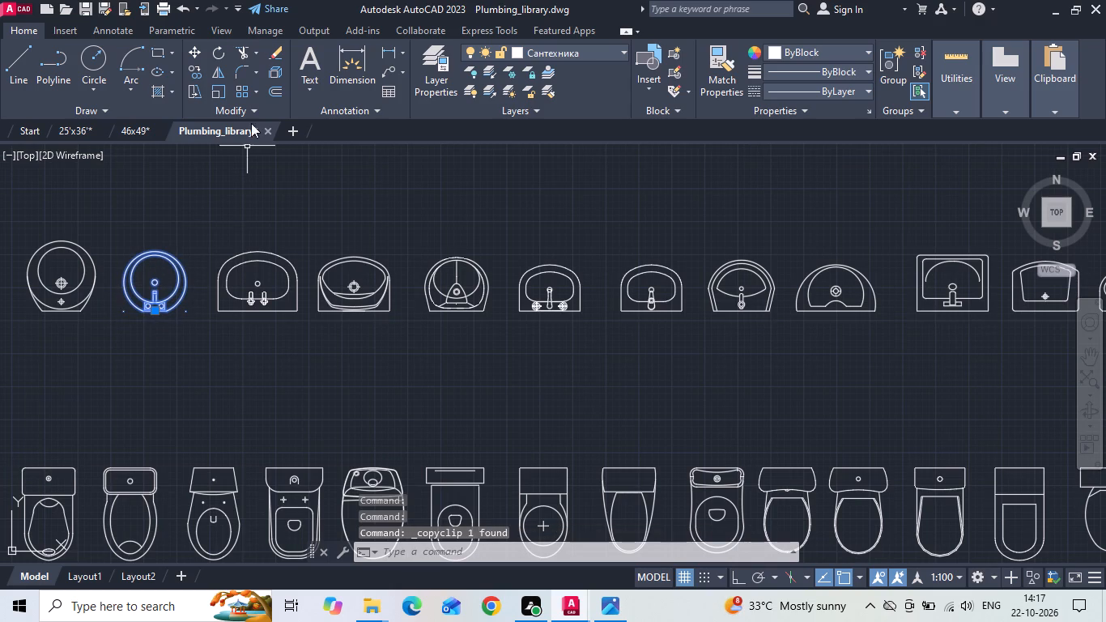
{"action": "left_click", "coordinate": [76, 129]}
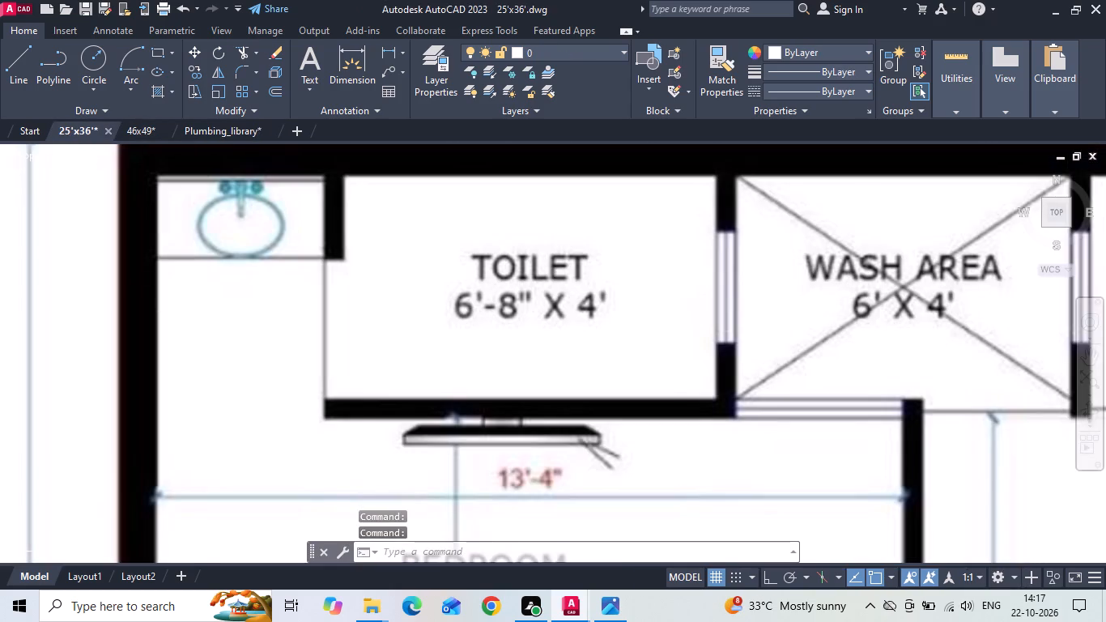
{"action": "scroll", "coordinate": [301, 365], "scroll_direction": "down", "scroll_amount": 1}
{"action": "key", "text": "ctrl+v"}
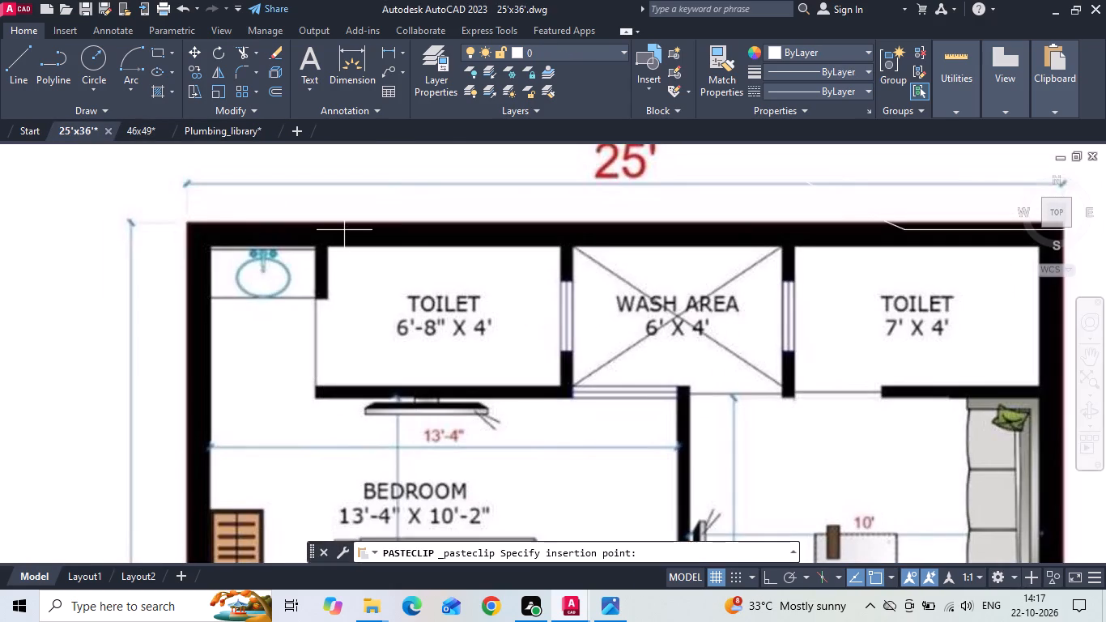
{"action": "scroll", "coordinate": [344, 234], "scroll_direction": "down", "scroll_amount": 3}
{"action": "scroll", "coordinate": [392, 327], "scroll_direction": "down", "scroll_amount": 2}
{"action": "left_click", "coordinate": [159, 376]}
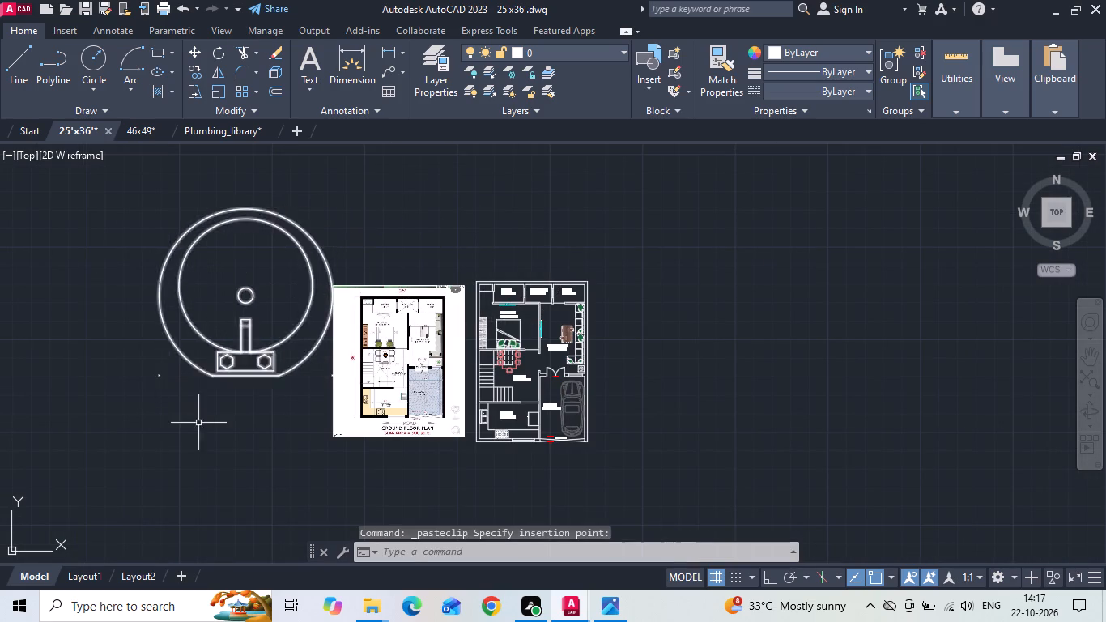
Scale the pasted washbasin down from the top of its bowl to about 4'-7" deep.
{"action": "left_click_drag", "start_coordinate": [205, 420], "coordinate": [205, 408]}
{"action": "left_click", "coordinate": [183, 304]}
{"action": "right_click", "coordinate": [182, 303]}
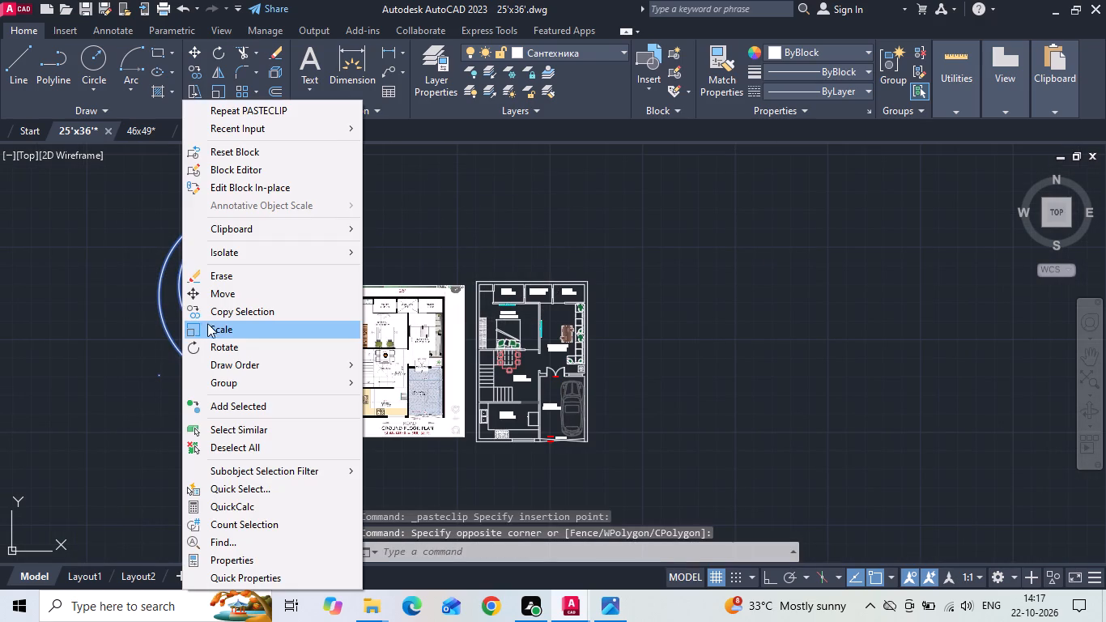
{"action": "left_click", "coordinate": [210, 326]}
{"action": "left_click", "coordinate": [242, 220]}
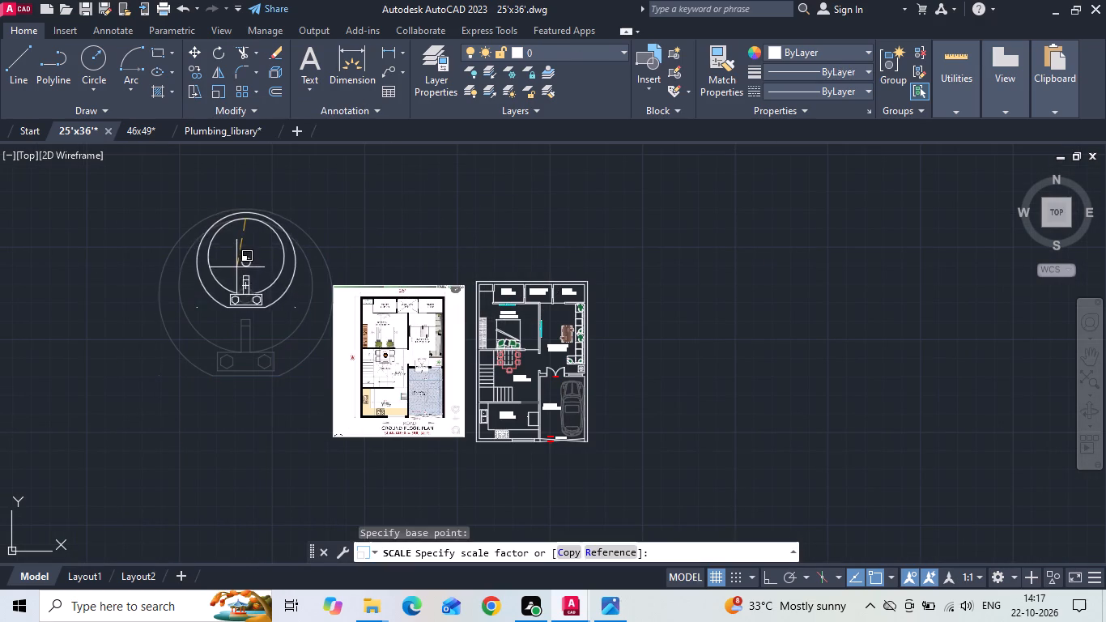
{"action": "left_click", "coordinate": [244, 229]}
Measure the washbasin's depth from the top of the bowl to its flat tap edge using a linear dimension.
{"action": "scroll", "coordinate": [244, 222], "scroll_direction": "up", "scroll_amount": 3}
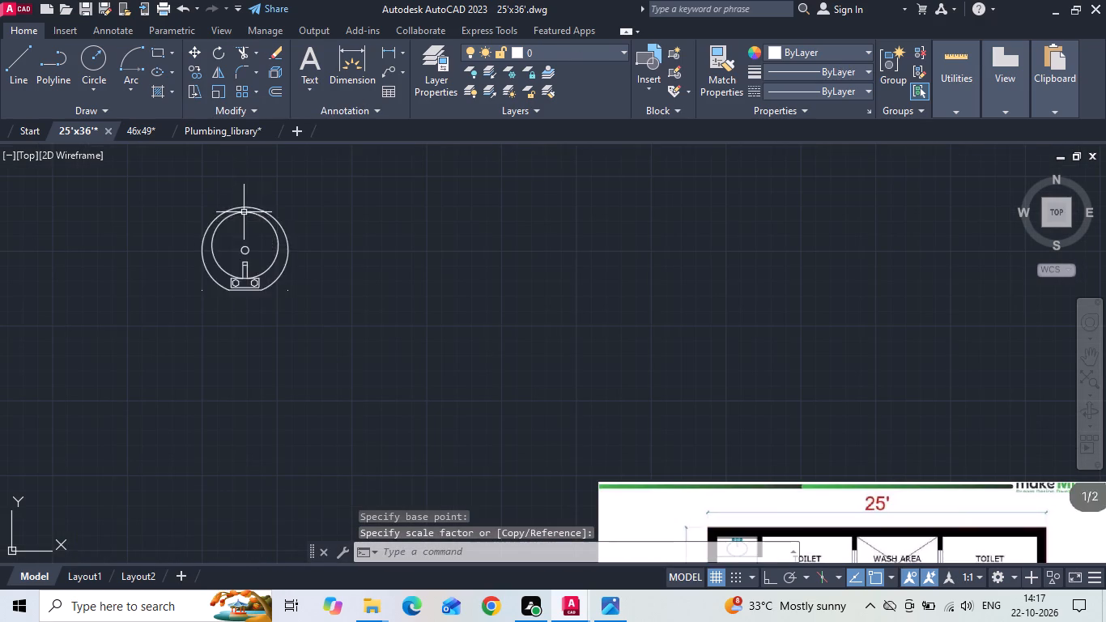
{"action": "left_click", "coordinate": [388, 55]}
{"action": "scroll", "coordinate": [243, 179], "scroll_direction": "up", "scroll_amount": 2}
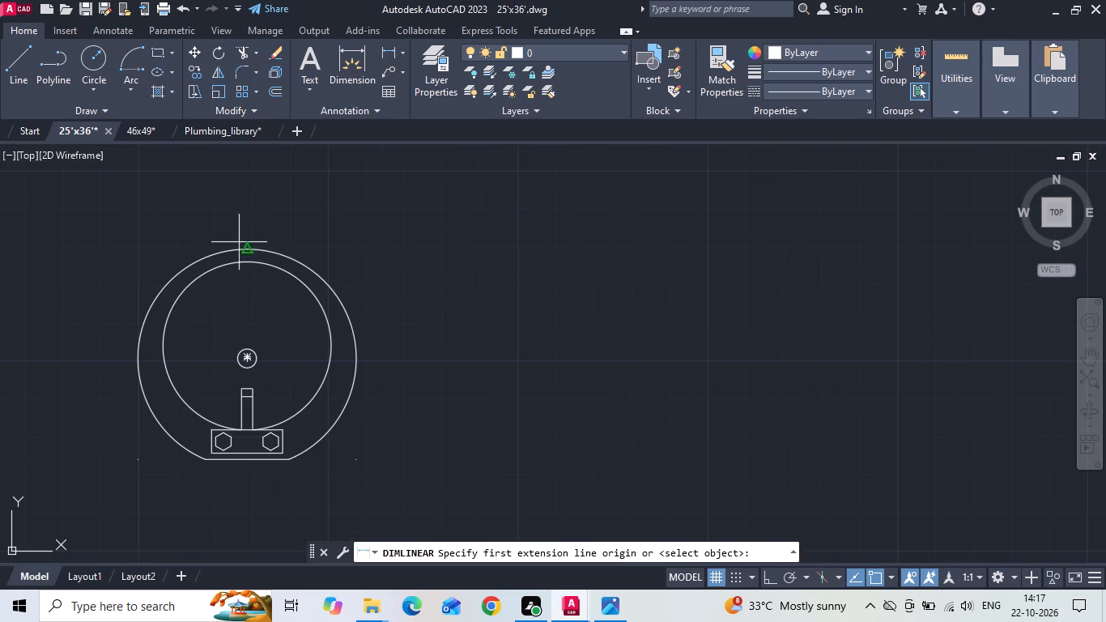
{"action": "left_click", "coordinate": [240, 250]}
{"action": "left_click", "coordinate": [242, 459]}
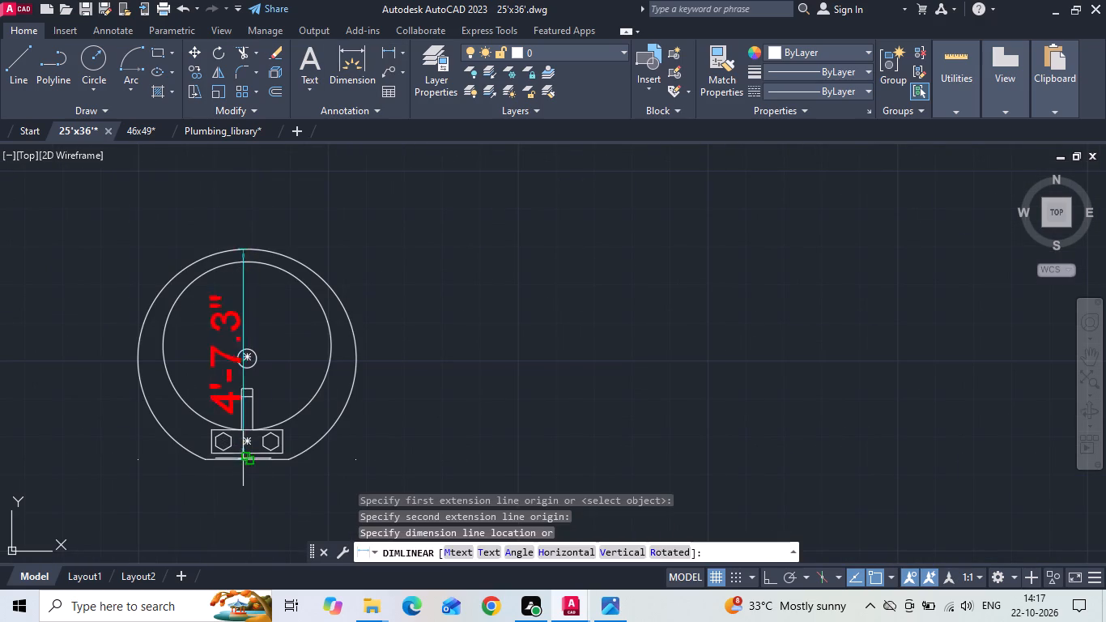
{"action": "key", "text": "Escape"}
Scale the washbasin down again from the top of its bowl to roughly half its size.
{"action": "left_click_drag", "start_coordinate": [276, 299], "coordinate": [254, 217]}
{"action": "left_click", "coordinate": [249, 203]}
{"action": "right_click", "coordinate": [249, 203]}
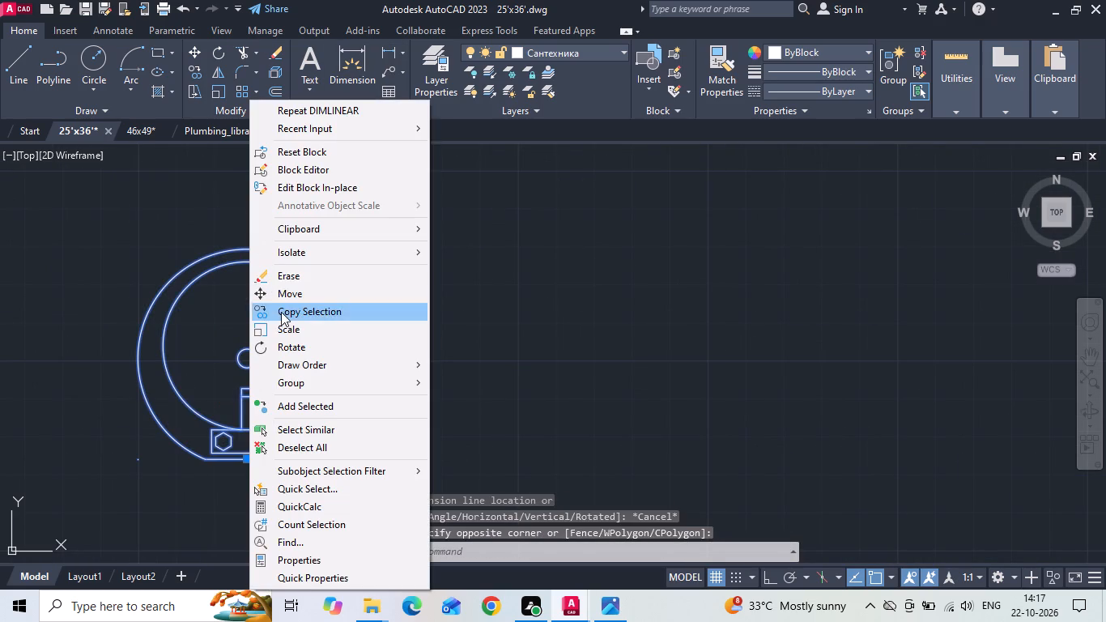
{"action": "left_click", "coordinate": [283, 332]}
{"action": "left_click", "coordinate": [243, 250]}
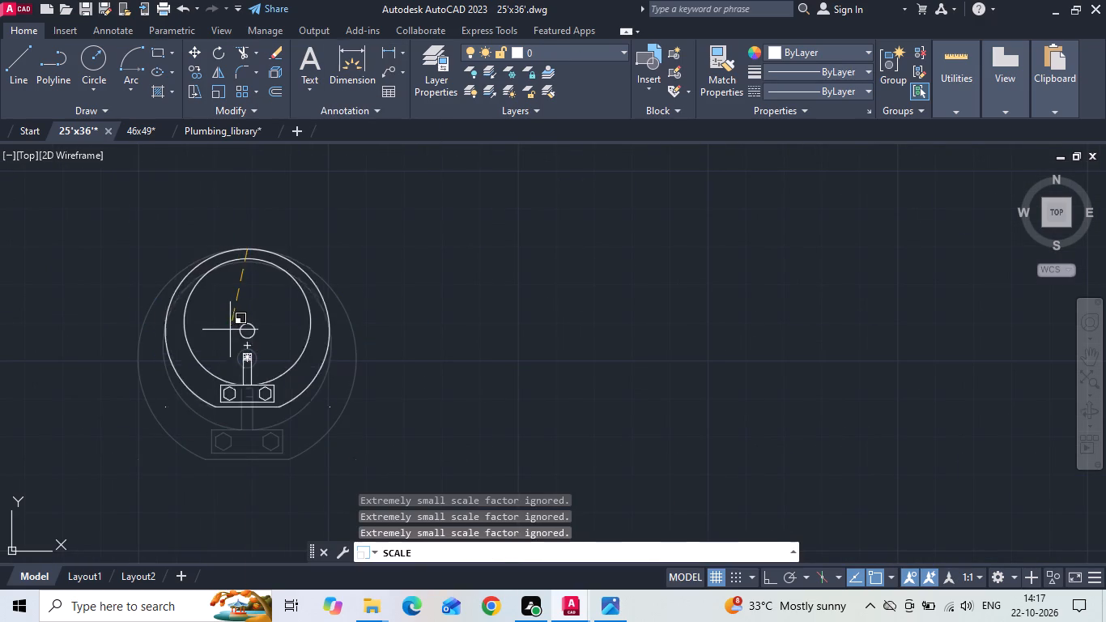
{"action": "left_click", "coordinate": [235, 306]}
Rotate the washbasin half a turn with Ortho on, so its flat tap edge faces up.
{"action": "left_click_drag", "start_coordinate": [334, 234], "coordinate": [304, 263]}
{"action": "left_click", "coordinate": [236, 301]}
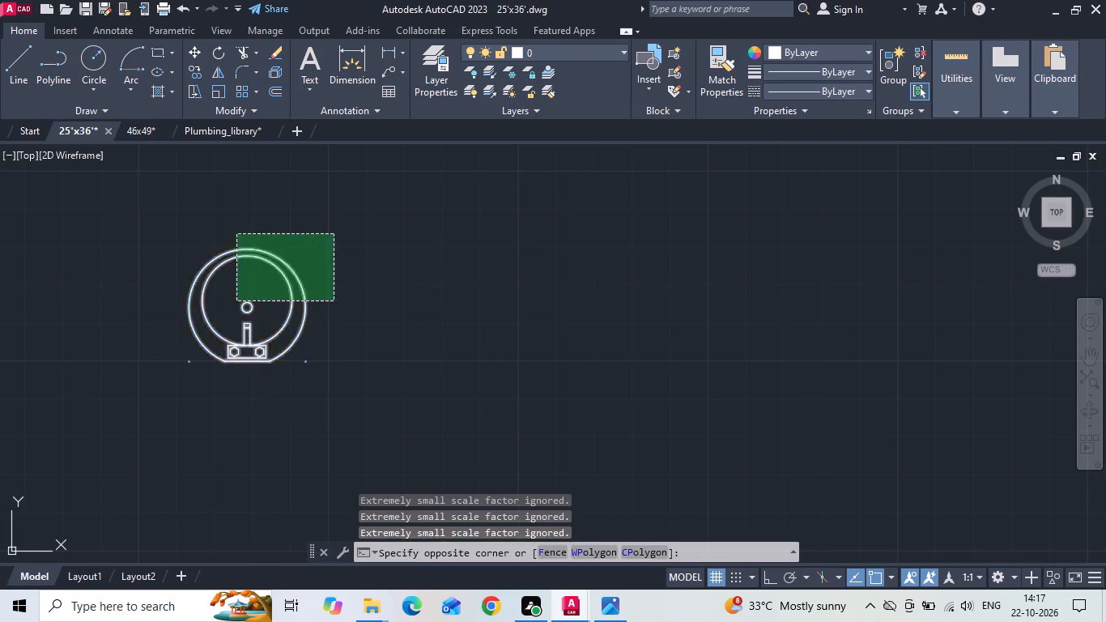
{"action": "right_click", "coordinate": [235, 301]}
{"action": "left_click", "coordinate": [248, 346]}
{"action": "left_click_drag", "start_coordinate": [380, 283], "coordinate": [377, 313]}
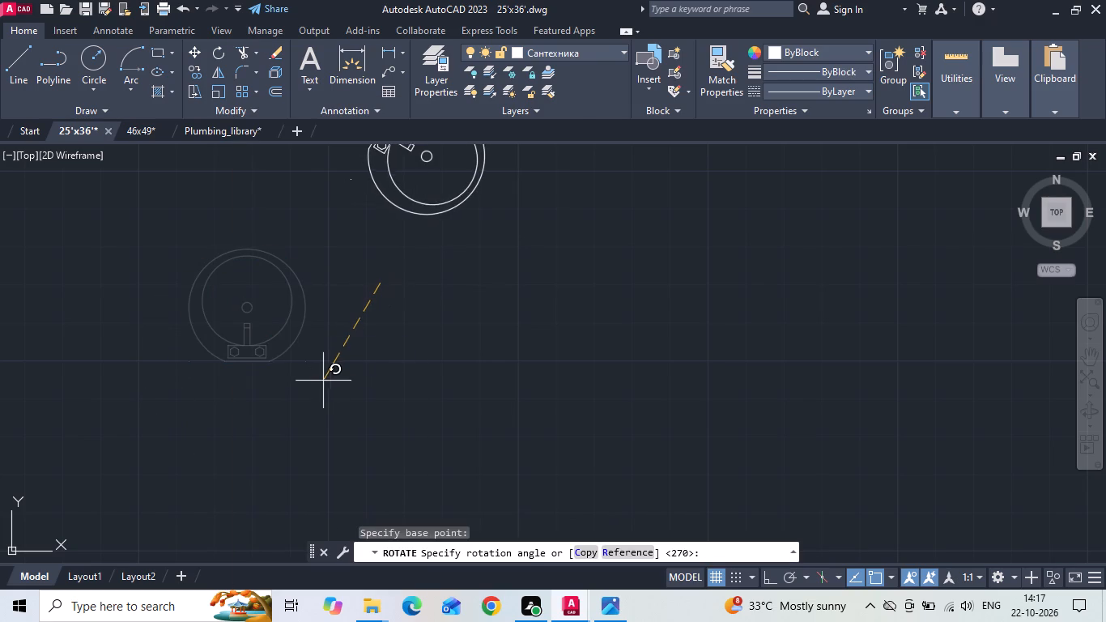
{"action": "key", "text": "F8"}
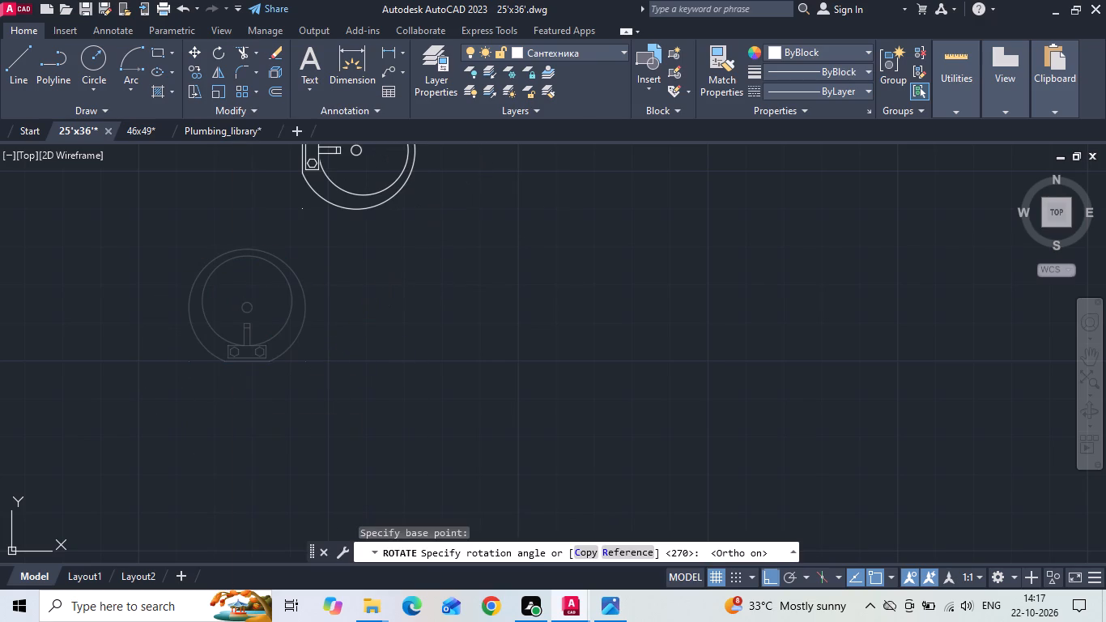
{"action": "left_click", "coordinate": [240, 404]}
Move the washbasin by its flat edge's midpoint onto the upper wall midpoint of the counter beside the 6'-8"X4'-0" toilet.
{"action": "left_click_drag", "start_coordinate": [533, 207], "coordinate": [526, 223]}
{"action": "right_click", "coordinate": [458, 272]}
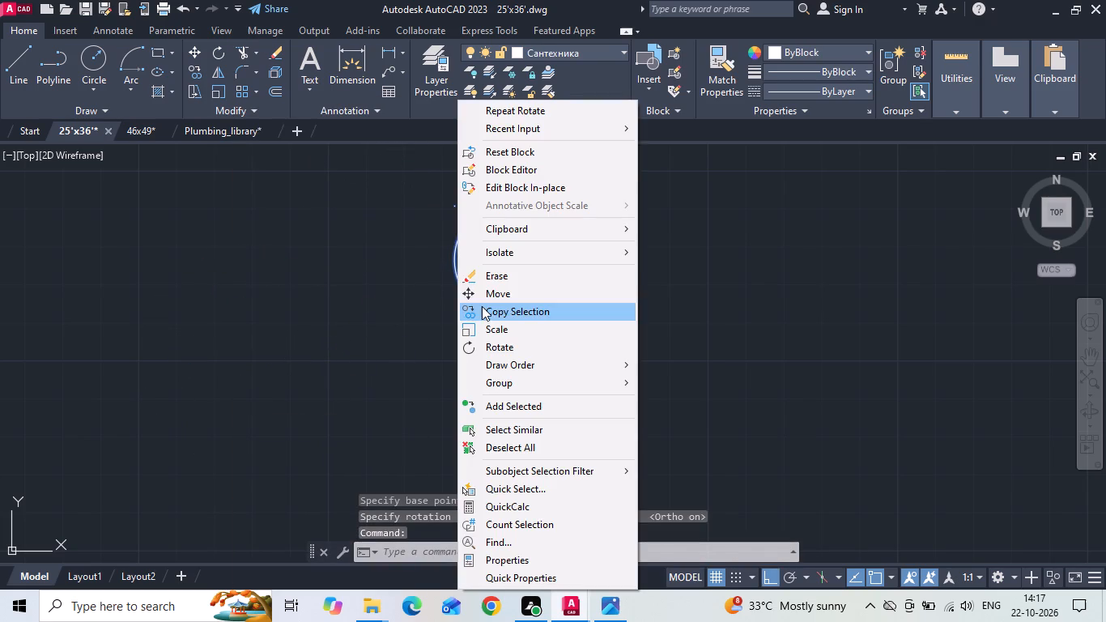
{"action": "left_click", "coordinate": [488, 301]}
{"action": "scroll", "coordinate": [517, 194], "scroll_direction": "up", "scroll_amount": 3}
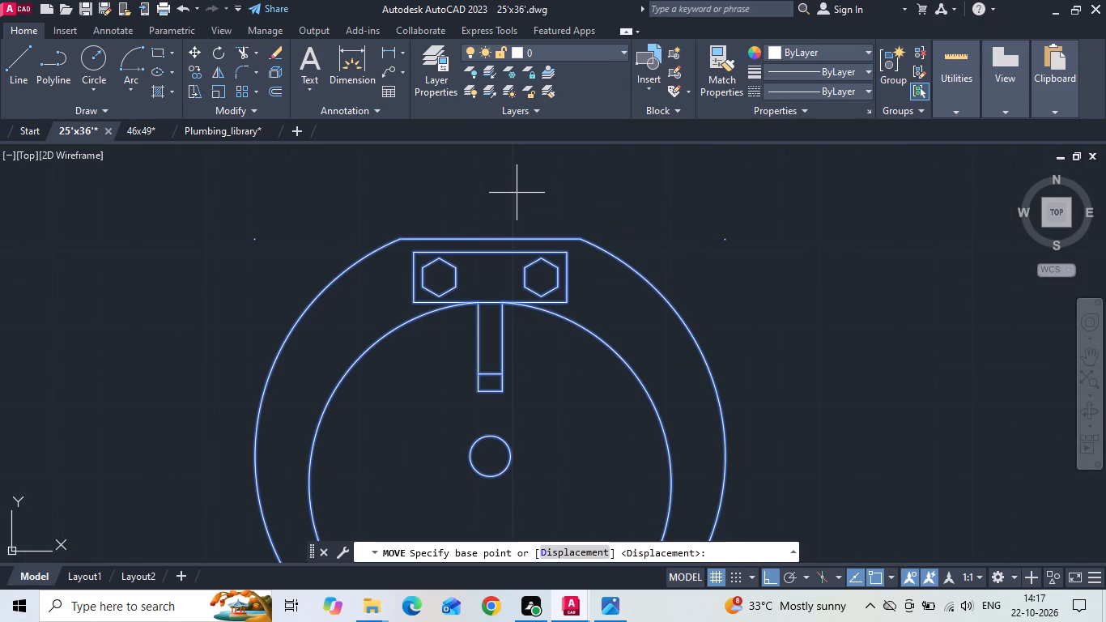
{"action": "left_click", "coordinate": [487, 241]}
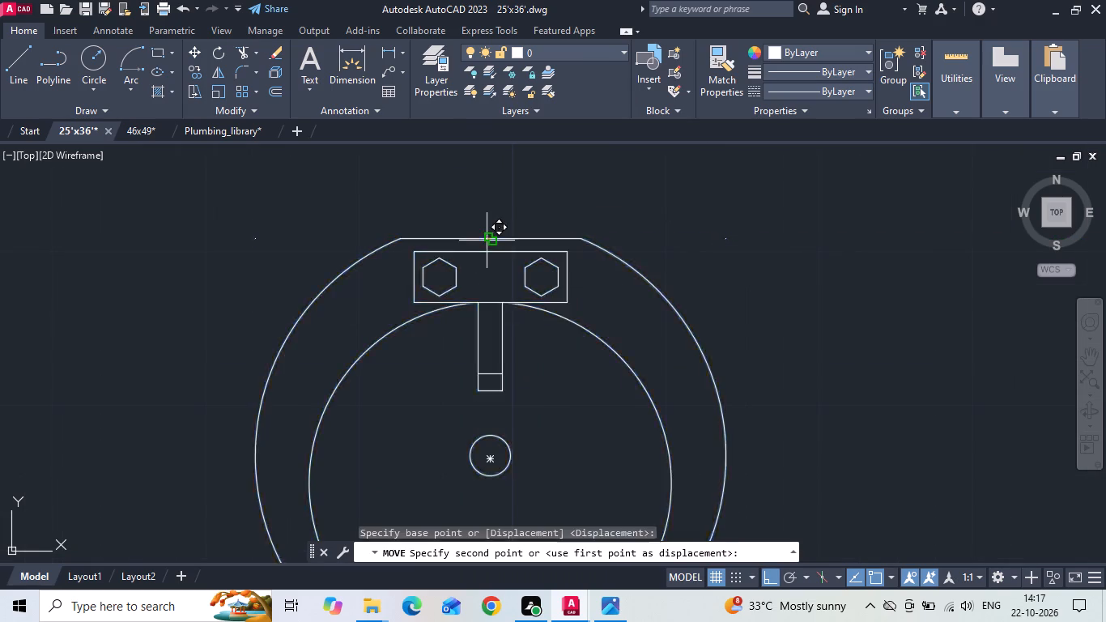
{"action": "scroll", "coordinate": [410, 240], "scroll_direction": "down", "scroll_amount": 9}
{"action": "scroll", "coordinate": [470, 345], "scroll_direction": "up", "scroll_amount": 2}
{"action": "scroll", "coordinate": [572, 309], "scroll_direction": "up", "scroll_amount": 2}
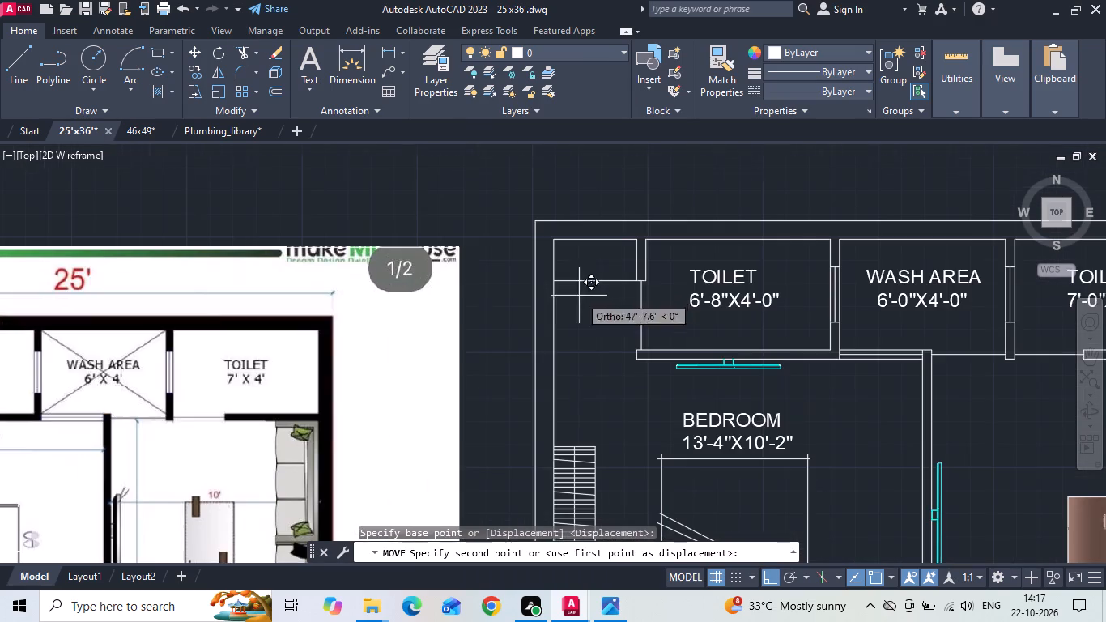
{"action": "left_click", "coordinate": [598, 242]}
Scale the washbasin down from its flat edge's midpoint so the bowl fits within the counter.
{"action": "scroll", "coordinate": [598, 242], "scroll_direction": "up", "scroll_amount": 3}
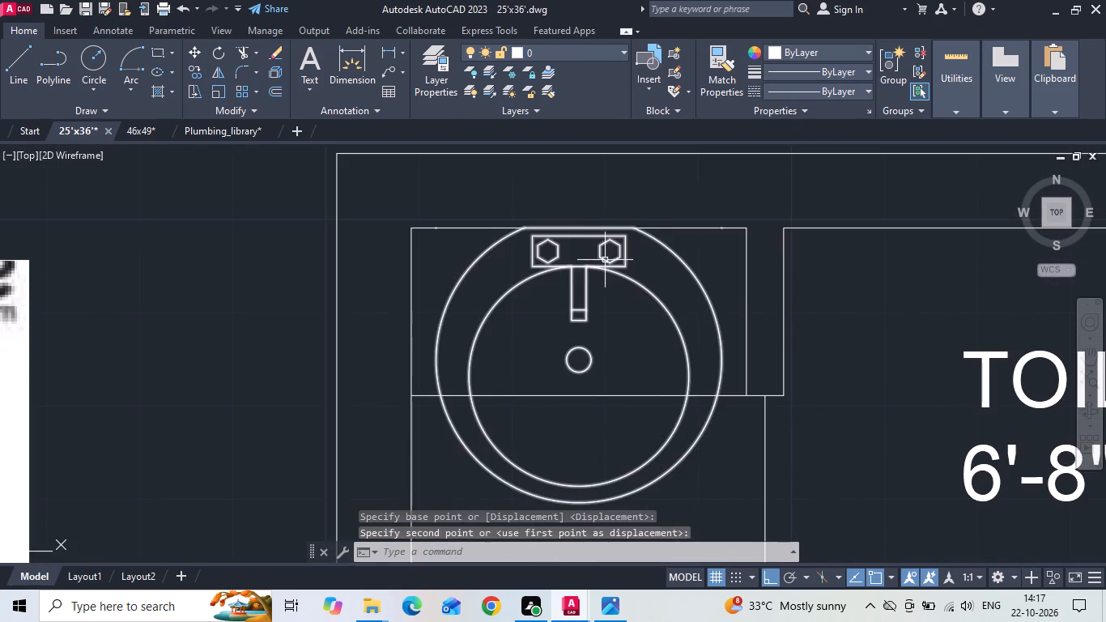
{"action": "left_click", "coordinate": [606, 261]}
{"action": "right_click", "coordinate": [605, 262]}
{"action": "left_click", "coordinate": [641, 328]}
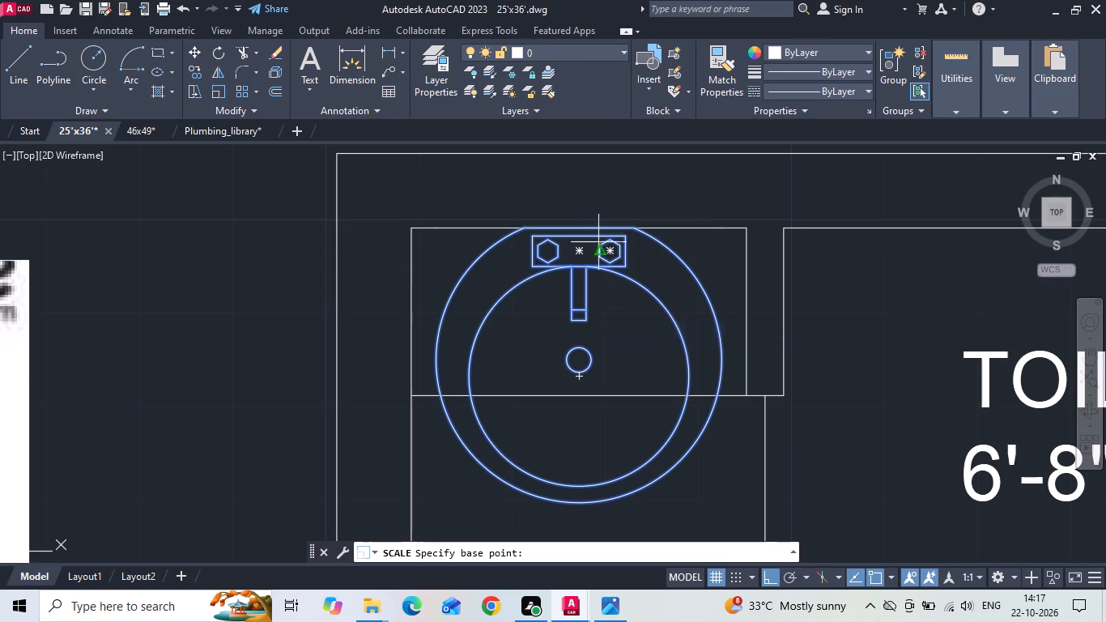
{"action": "left_click", "coordinate": [581, 228]}
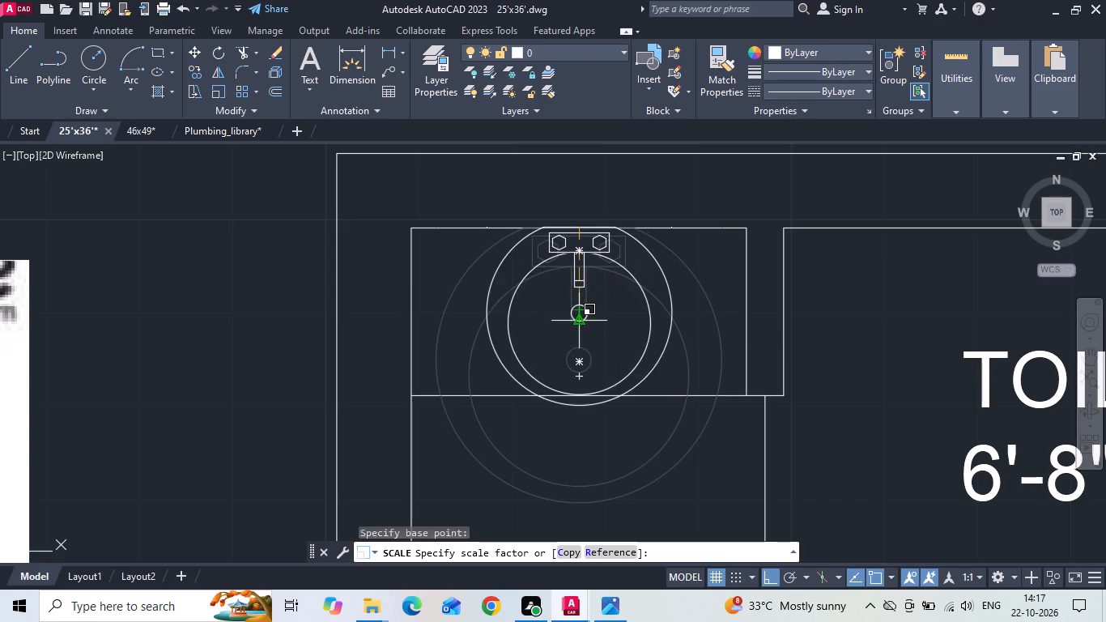
{"action": "left_click", "coordinate": [576, 314]}
Save the 25'x36' drawing with the washbasin in place.
{"action": "scroll", "coordinate": [504, 234], "scroll_direction": "down", "scroll_amount": 2}
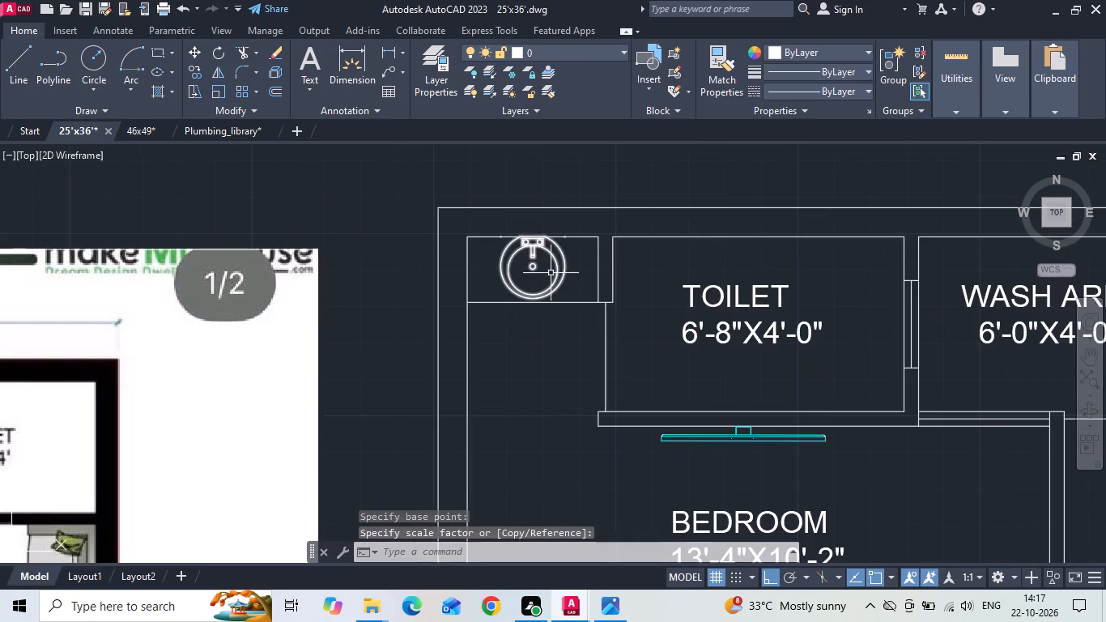
{"action": "key", "text": "ctrl+s"}
{"action": "scroll", "coordinate": [563, 274], "scroll_direction": "down", "scroll_amount": 2}
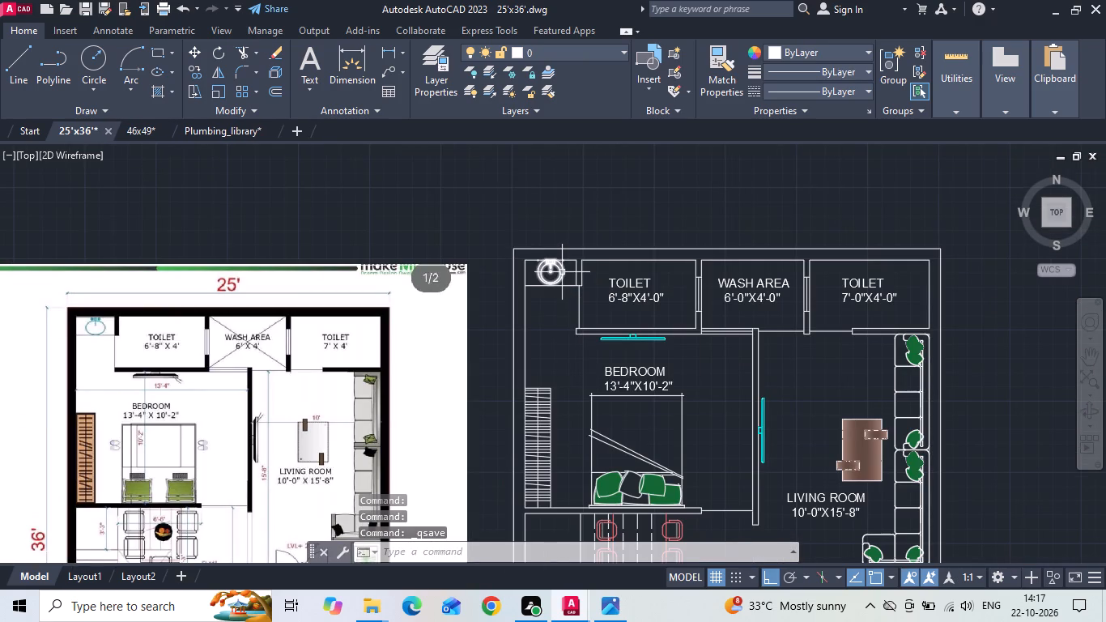
{"action": "middle_click_drag", "start_coordinate": [552, 255], "coordinate": [533, 222]}
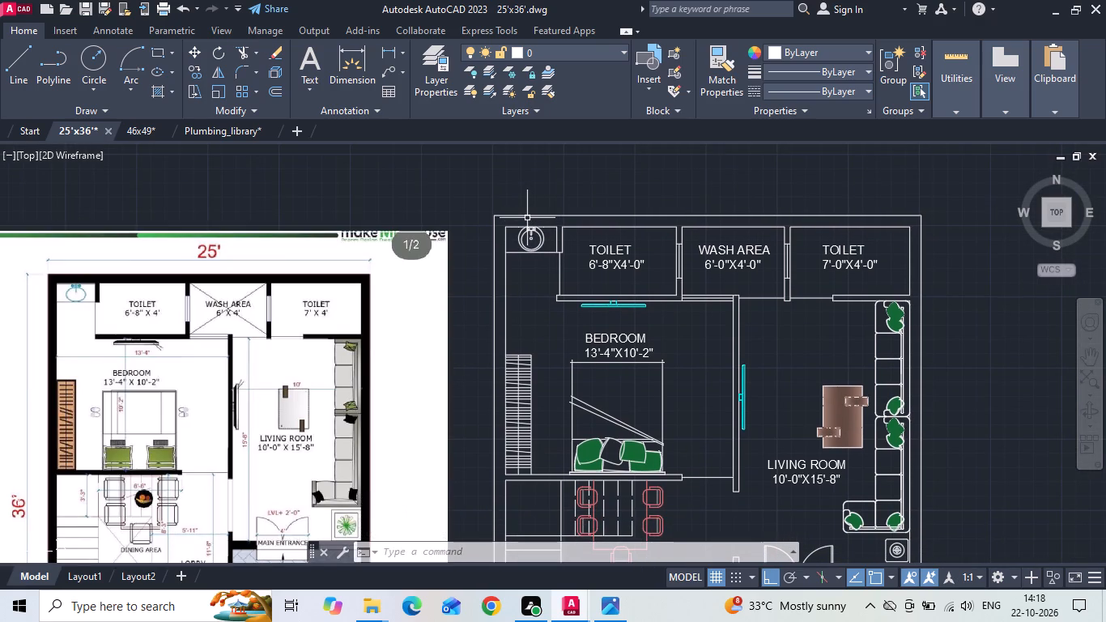
{"action": "key", "text": "ctrl+s"}
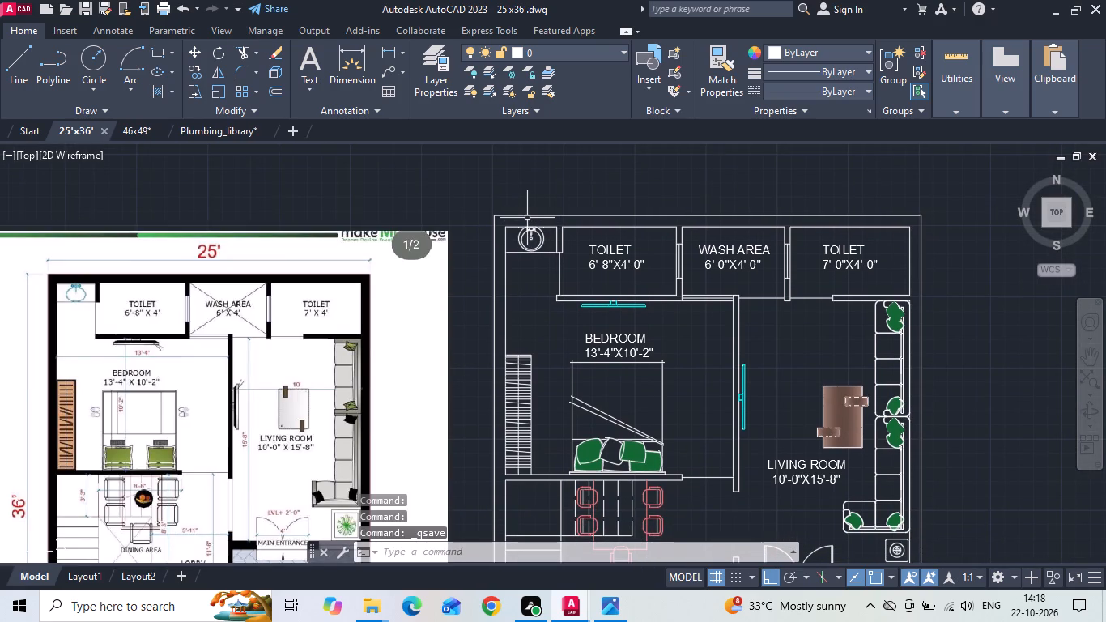
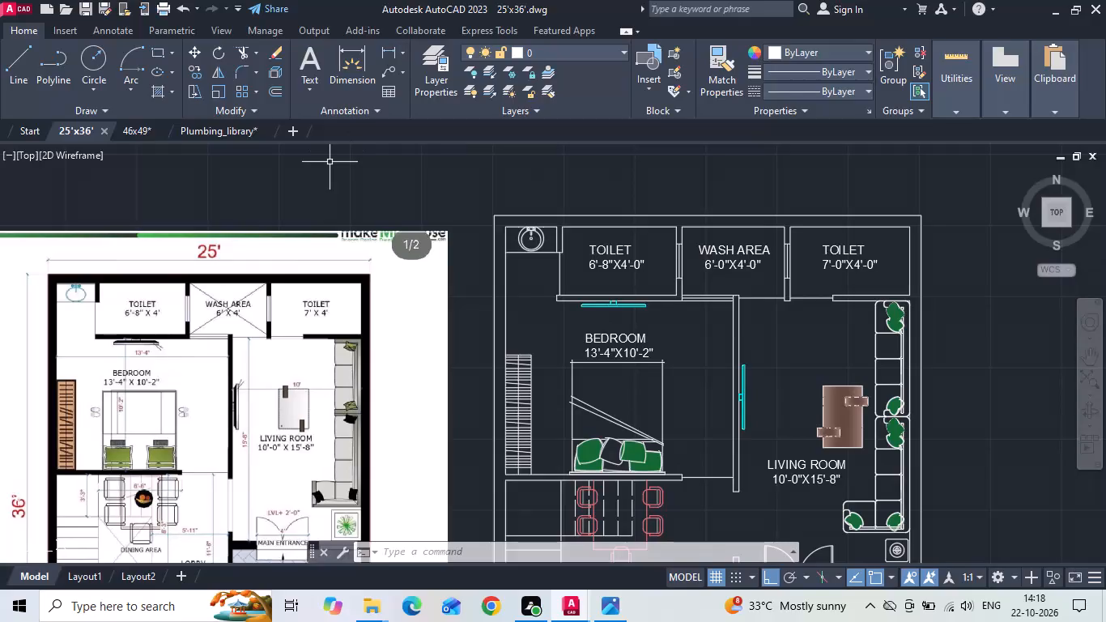
Copy the KITCHEN room label to the empty space just below the plan's front wall.
{"action": "scroll", "coordinate": [309, 223], "scroll_direction": "down", "scroll_amount": 2}
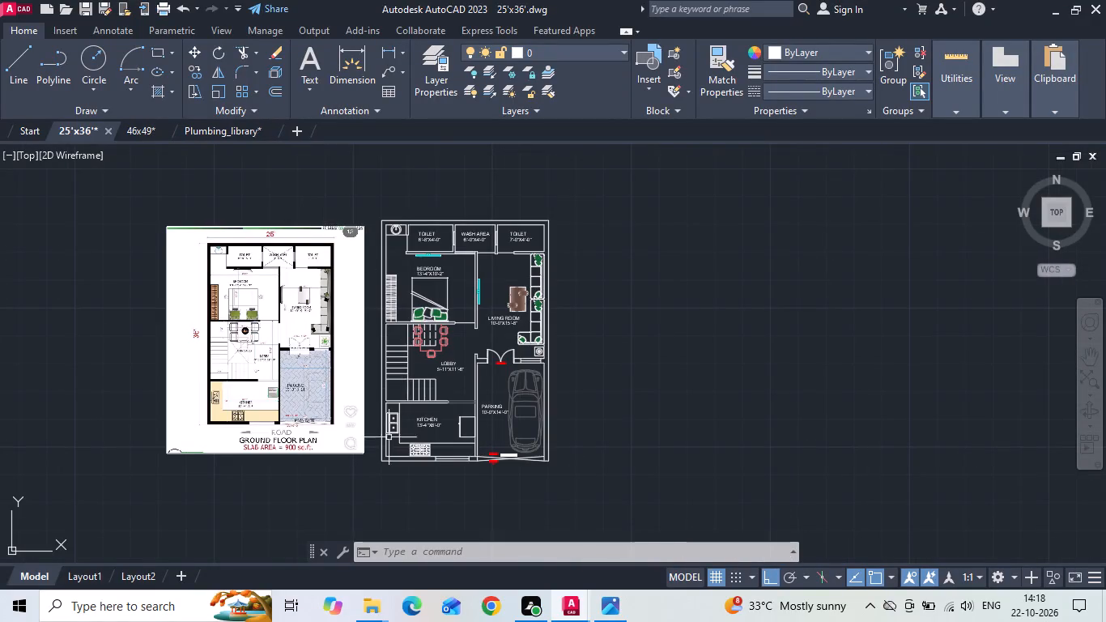
{"action": "scroll", "coordinate": [370, 441], "scroll_direction": "up", "scroll_amount": 1}
{"action": "middle_click_drag", "start_coordinate": [363, 432], "coordinate": [257, 390]}
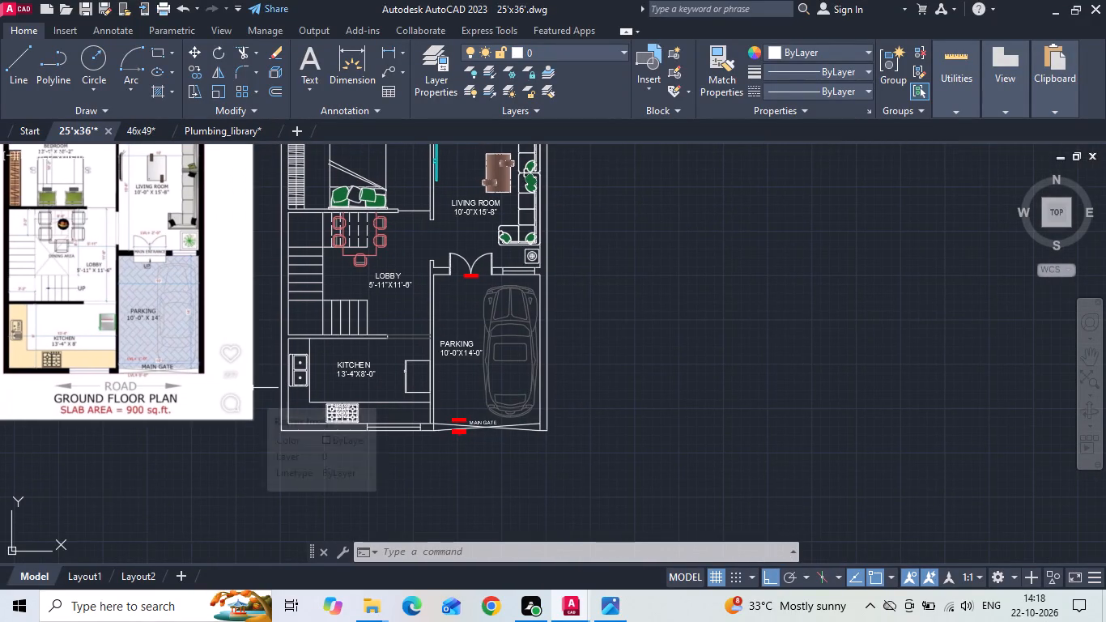
{"action": "left_click", "coordinate": [348, 364]}
{"action": "right_click", "coordinate": [348, 364]}
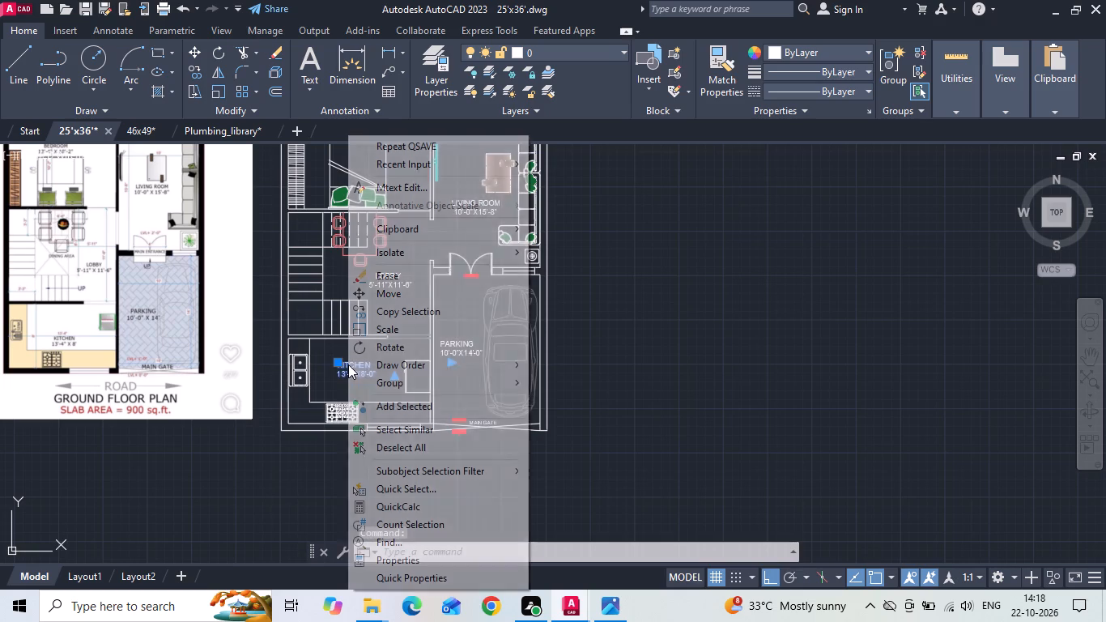
{"action": "left_click", "coordinate": [415, 316]}
{"action": "middle_click_drag", "start_coordinate": [309, 381], "coordinate": [515, 286]}
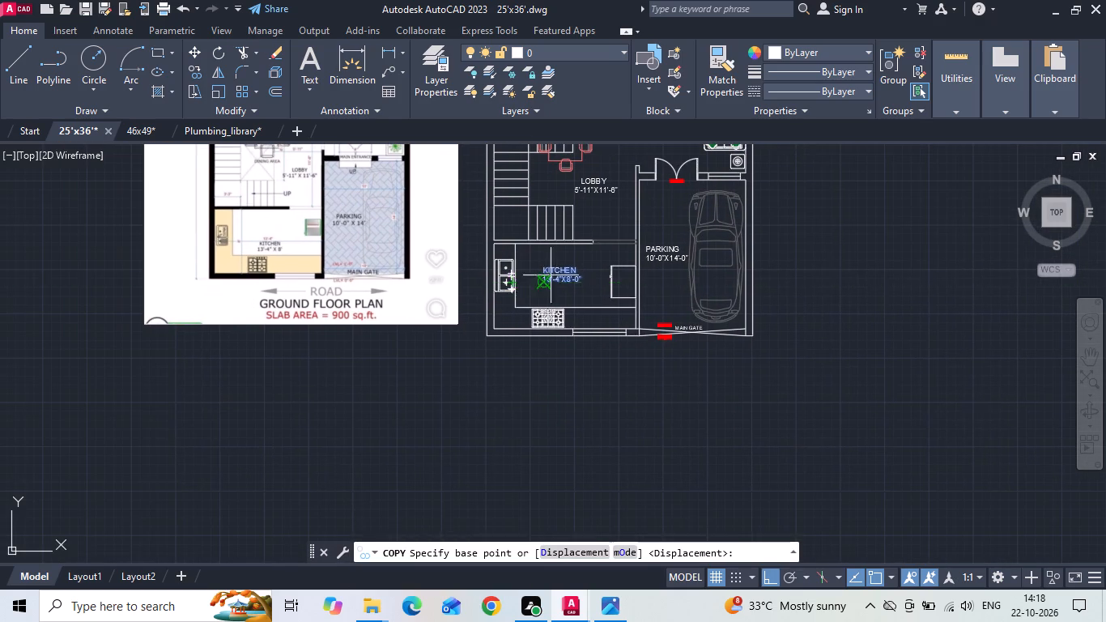
{"action": "left_click_drag", "start_coordinate": [556, 273], "coordinate": [576, 315]}
{"action": "scroll", "coordinate": [615, 368], "scroll_direction": "up", "scroll_amount": 1}
{"action": "left_click", "coordinate": [632, 348]}
{"action": "key", "text": "Escape"}
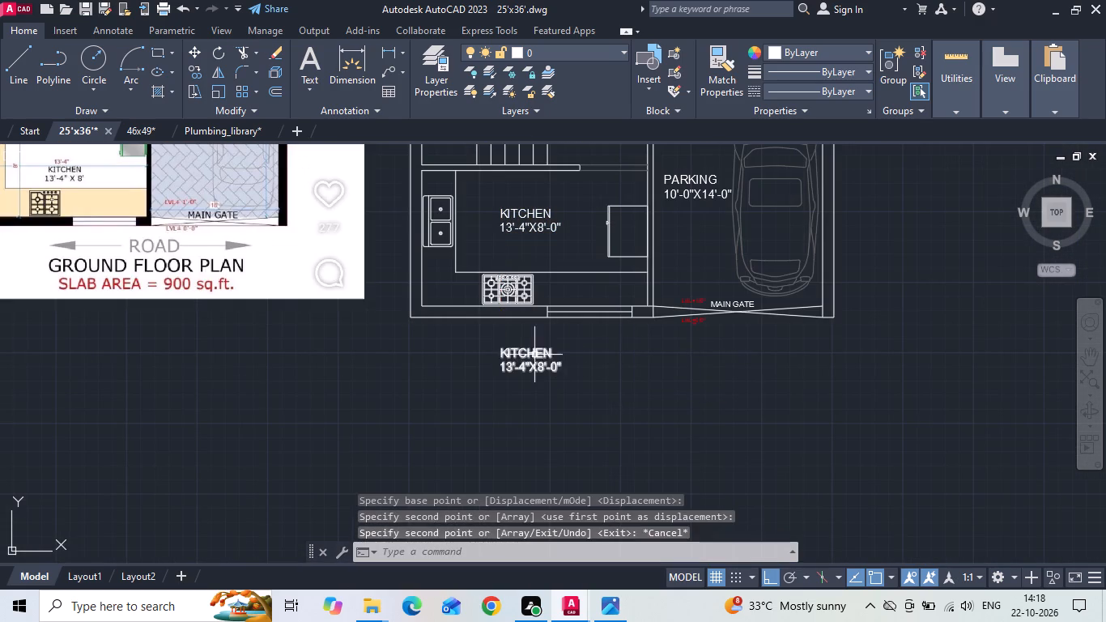
Set the copied label's text height to 1' and widen its text frame to fit a longer title.
{"action": "double_click", "coordinate": [531, 356]}
{"action": "key", "text": "ctrl+a"}
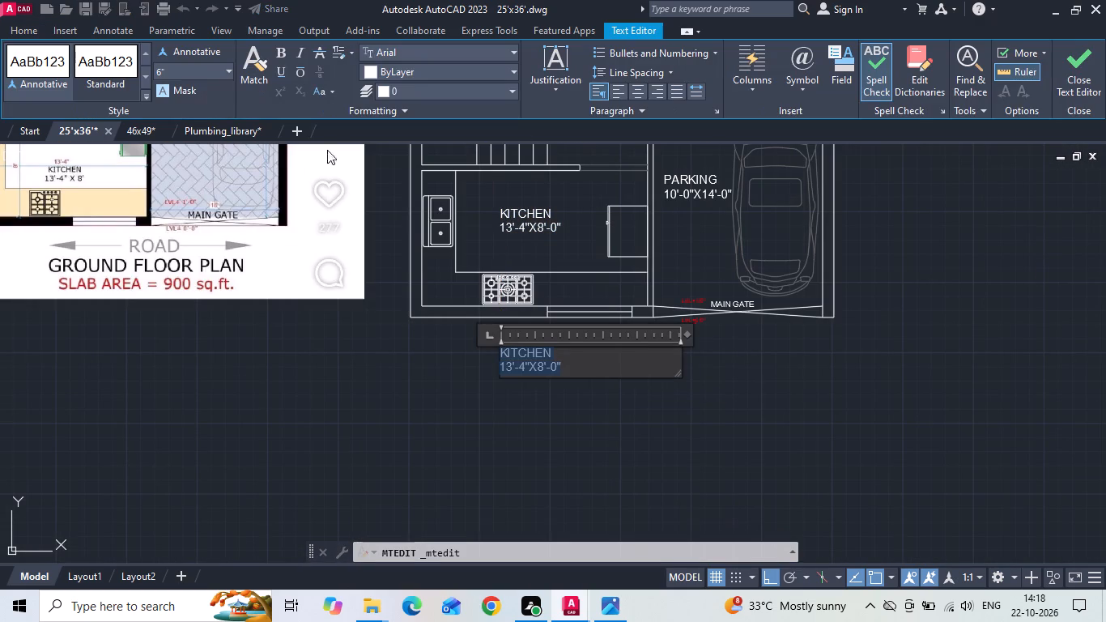
{"action": "left_click", "coordinate": [211, 75]}
{"action": "key", "text": "BackSpace"}
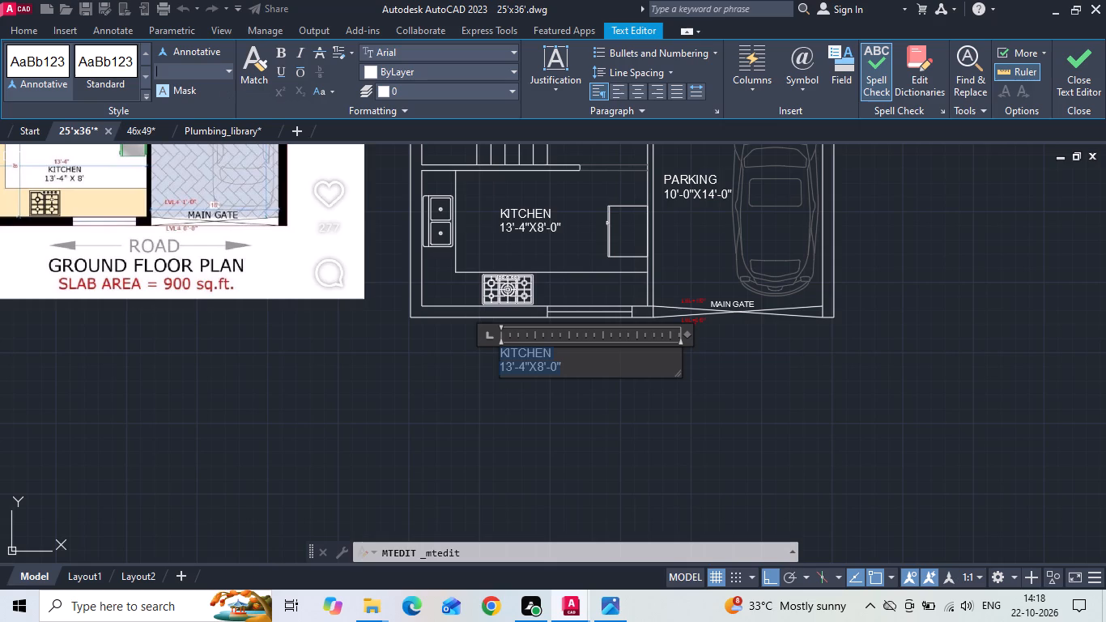
{"action": "type", "text": "1'"}
{"action": "key", "text": "Return"}
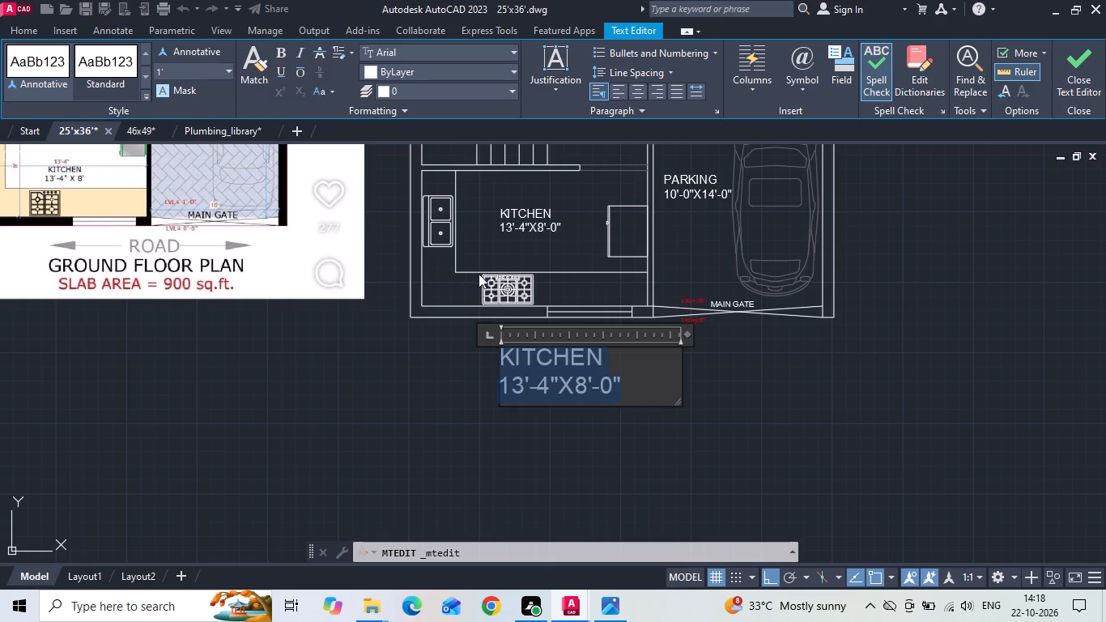
{"action": "left_click_drag", "start_coordinate": [681, 366], "coordinate": [827, 369]}
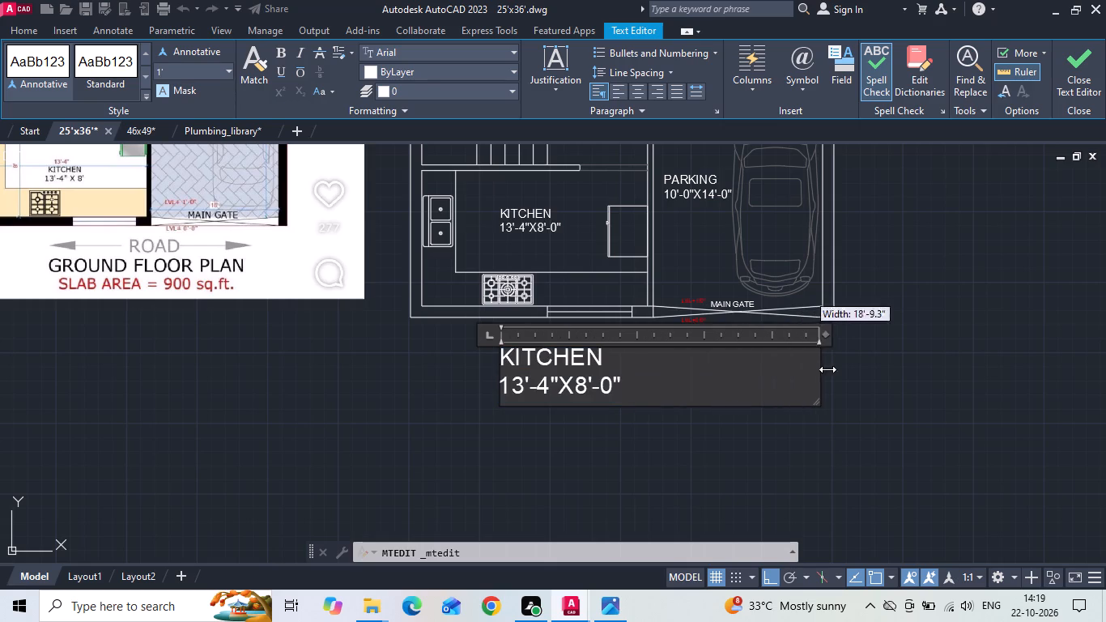
{"action": "left_click_drag", "start_coordinate": [827, 369], "coordinate": [923, 369]}
Replace the copied label's text with the title GROUND FLOOR PLAN.
{"action": "left_click_drag", "start_coordinate": [754, 382], "coordinate": [732, 389]}
{"action": "key", "text": "BackSpace"}
{"action": "key", "text": "BackSpace"}
{"action": "key", "text": "BackSpace"}
{"action": "key", "text": "BackSpace"}
{"action": "key", "text": "BackSpace"}
{"action": "key", "text": "BackSpace"}
{"action": "key", "text": "BackSpace"}
{"action": "key", "text": "BackSpace"}
{"action": "key", "text": "BackSpace"}
{"action": "key", "text": "BackSpace"}
{"action": "key", "text": "BackSpace"}
{"action": "key", "text": "BackSpace"}
{"action": "key", "text": "BackSpace"}
{"action": "key", "text": "BackSpace"}
{"action": "key", "text": "BackSpace"}
{"action": "key", "text": "BackSpace"}
{"action": "key", "text": "BackSpace"}
{"action": "key", "text": "BackSpace"}
{"action": "key", "text": "BackSpace"}
{"action": "key", "text": "BackSpace"}
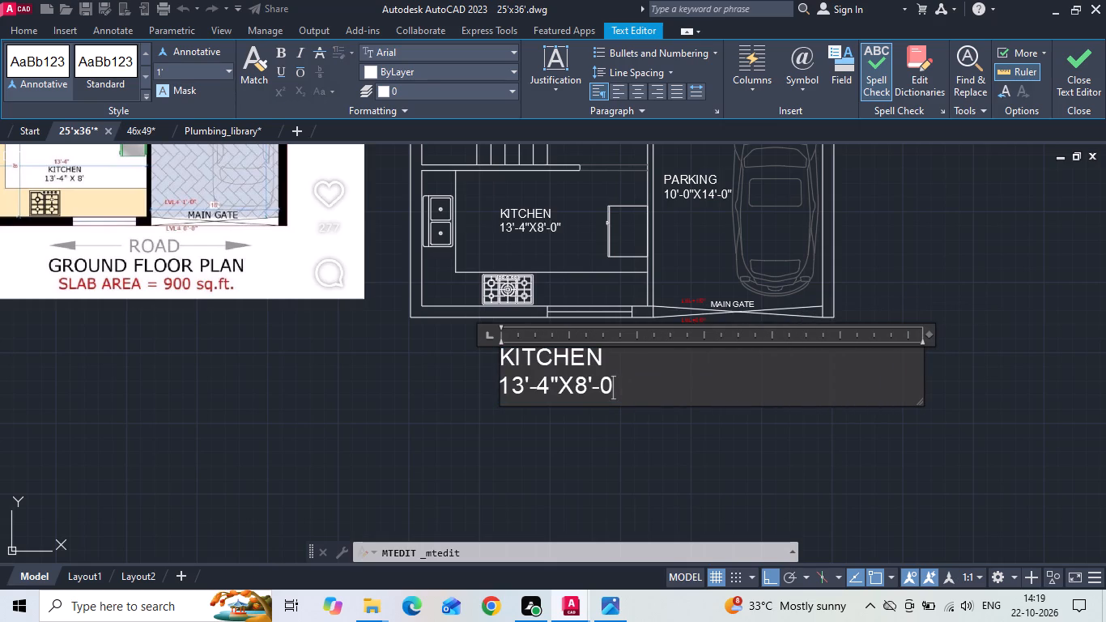
{"action": "type", "text": "GROUNDFLOOR"}
{"action": "key", "text": "space"}
{"action": "type", "text": "PLAN"}
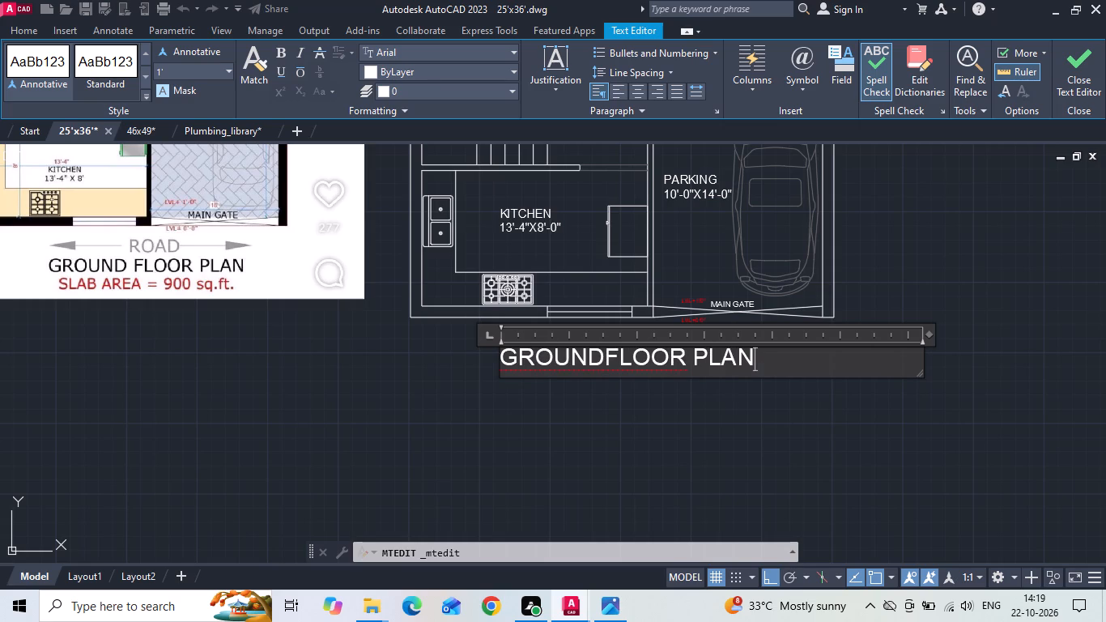
{"action": "left_click", "coordinate": [604, 363]}
{"action": "key", "text": "space"}
{"action": "left_click", "coordinate": [760, 372]}
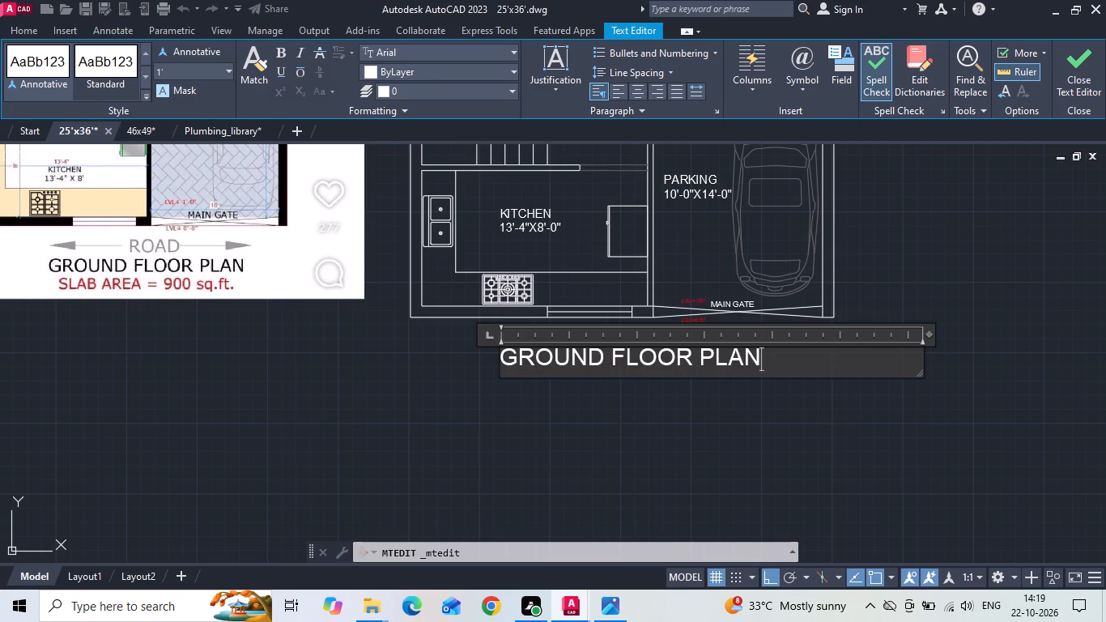
Add a second line under the title reading SLAB AREA 900sq.ft.
{"action": "key", "text": "Return"}
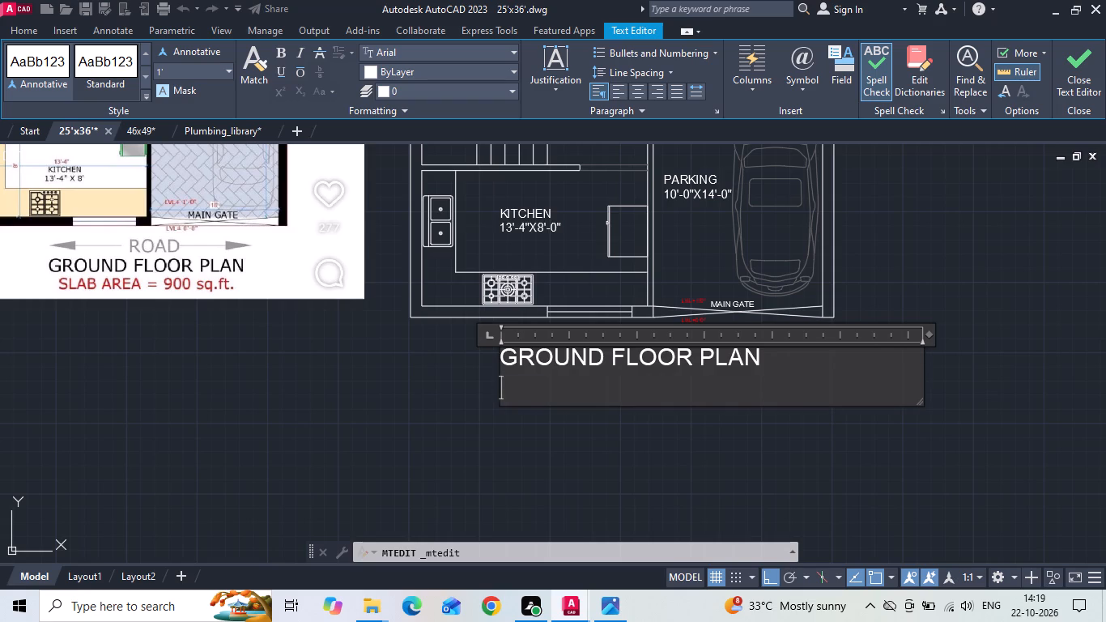
{"action": "type", "text": "SLAB AREA"}
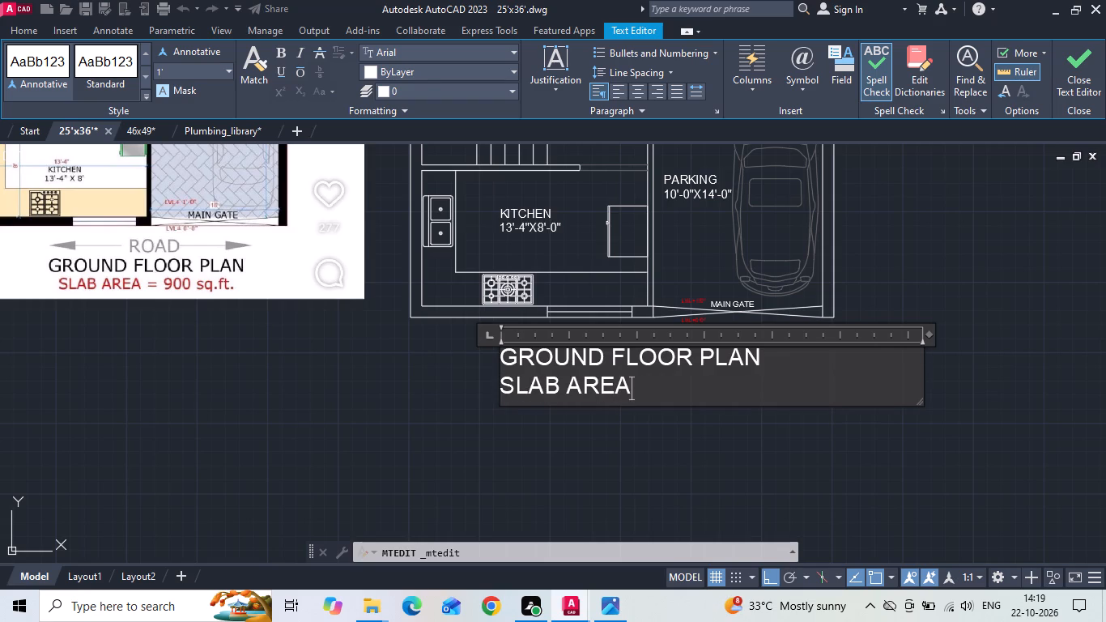
{"action": "key", "text": "space"}
{"action": "key", "text": "9"}
{"action": "type", "text": "00"}
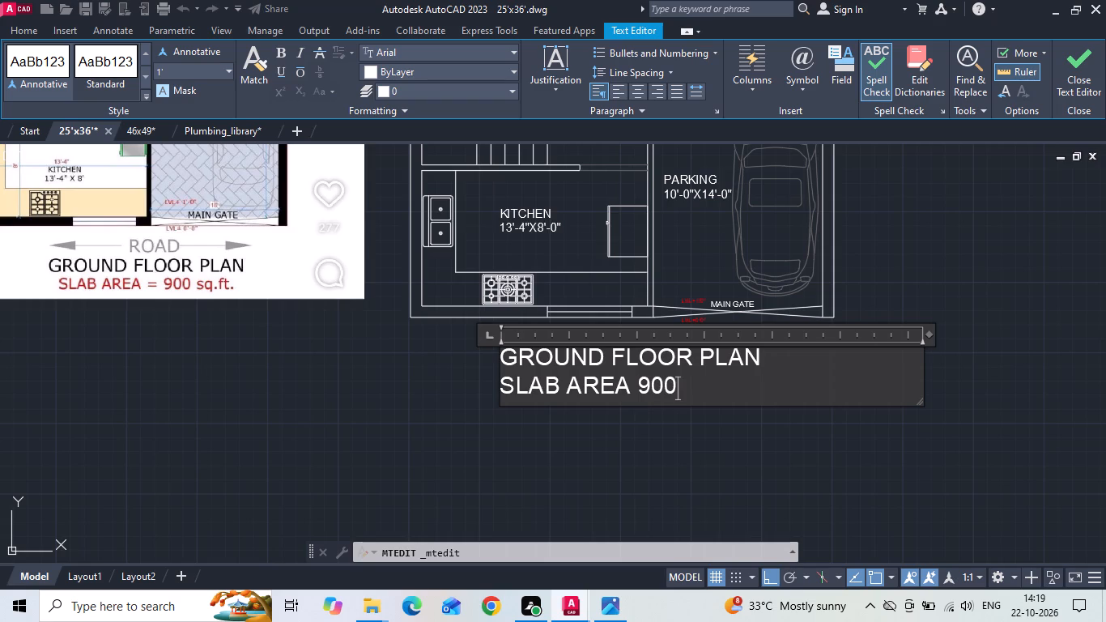
{"action": "key", "text": "s"}
{"action": "type", "text": "q ft"}
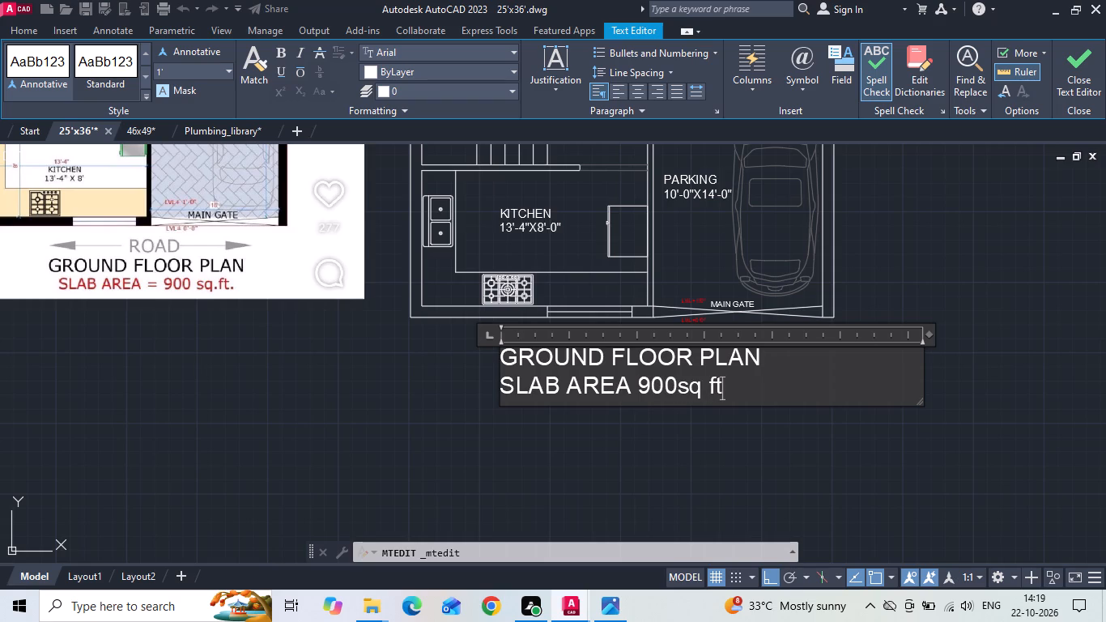
{"action": "key", "text": "BackSpace"}
{"action": "key", "text": "BackSpace"}
{"action": "key", "text": "BackSpace"}
{"action": "key", "text": "comma"}
{"action": "type", "text": "ft."}
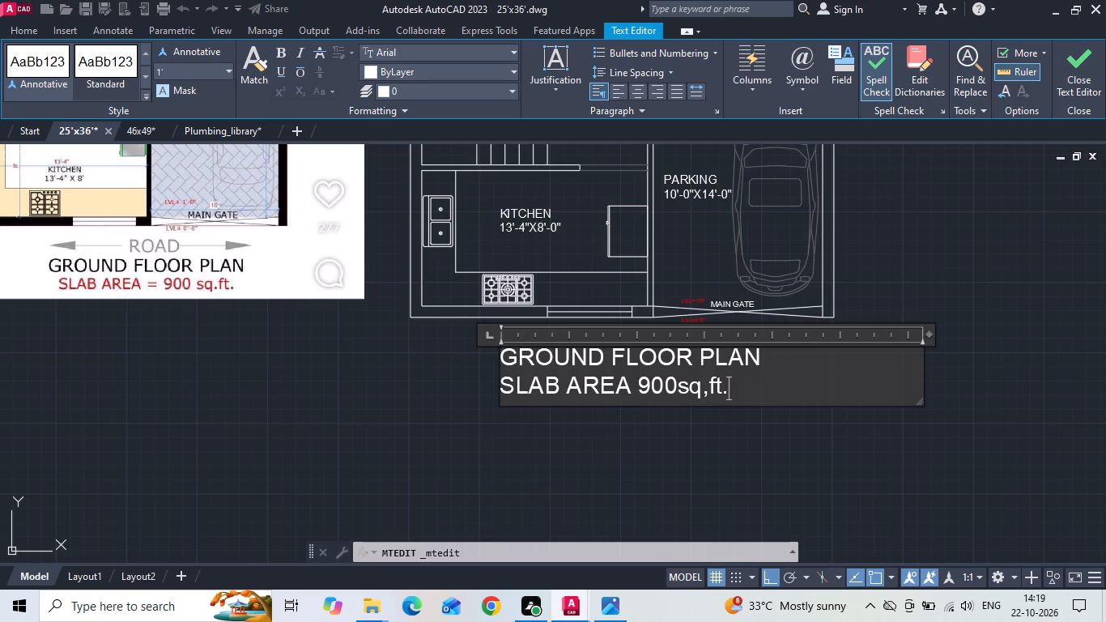
{"action": "left_click", "coordinate": [711, 393]}
{"action": "key", "text": "BackSpace"}
{"action": "key", "text": "period"}
Colour the SLAB AREA 900sq.ft. line red.
{"action": "left_click_drag", "start_coordinate": [732, 386], "coordinate": [657, 398]}
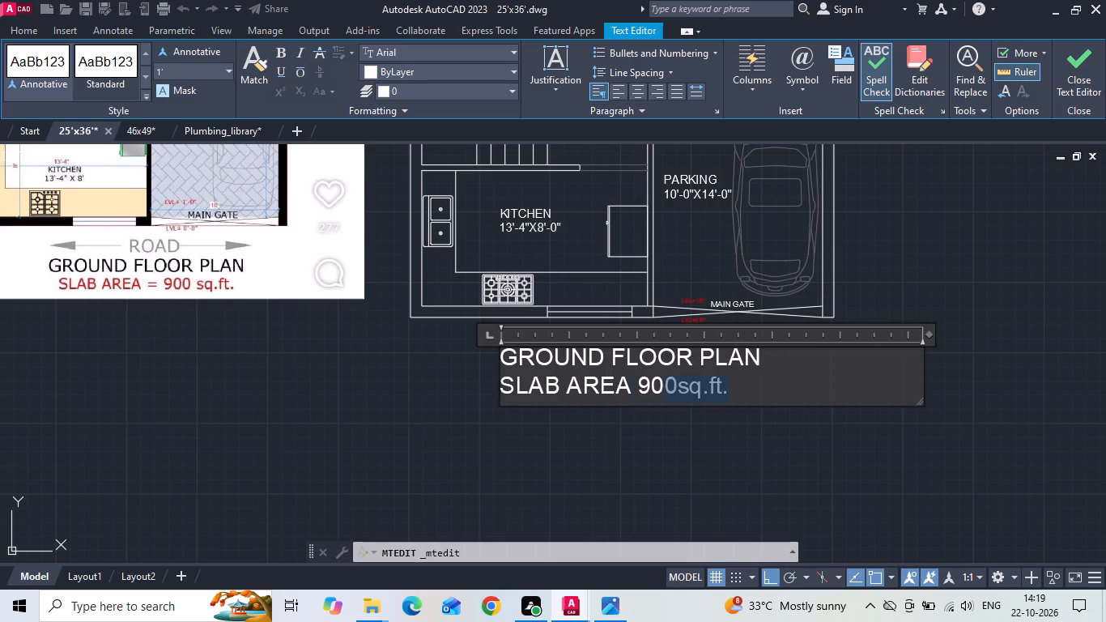
{"action": "left_click_drag", "start_coordinate": [657, 398], "coordinate": [496, 398]}
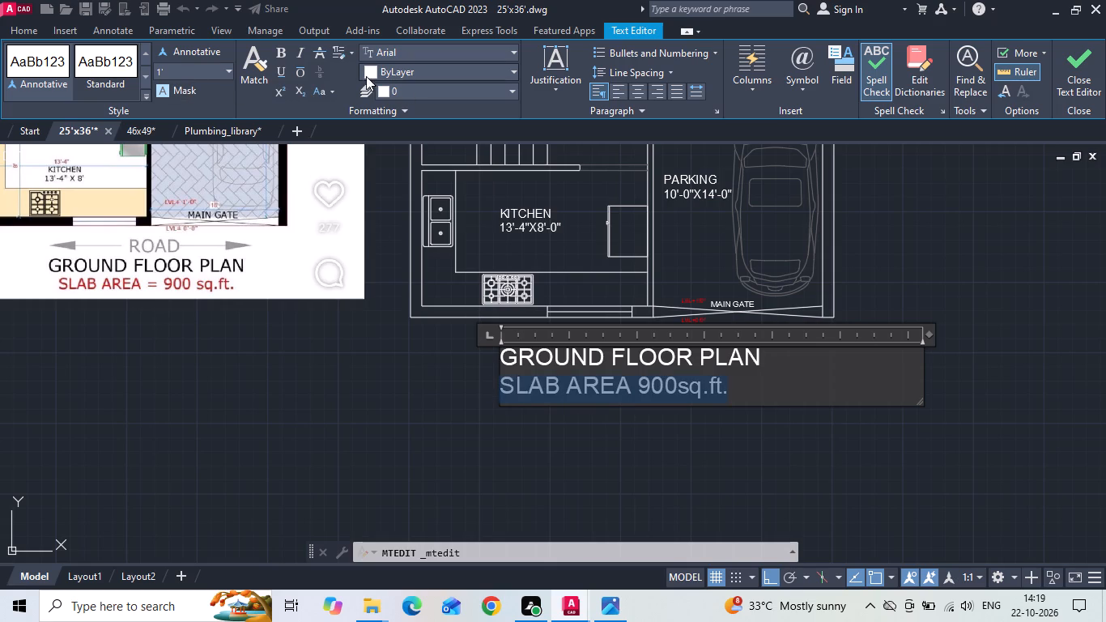
{"action": "left_click", "coordinate": [370, 72]}
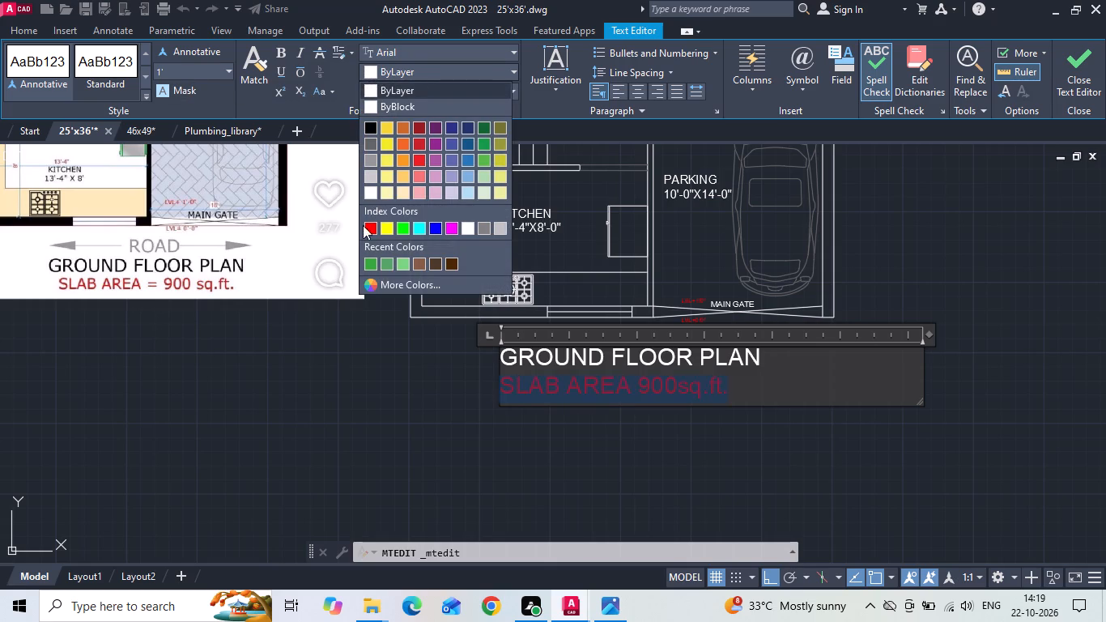
{"action": "left_click", "coordinate": [364, 235]}
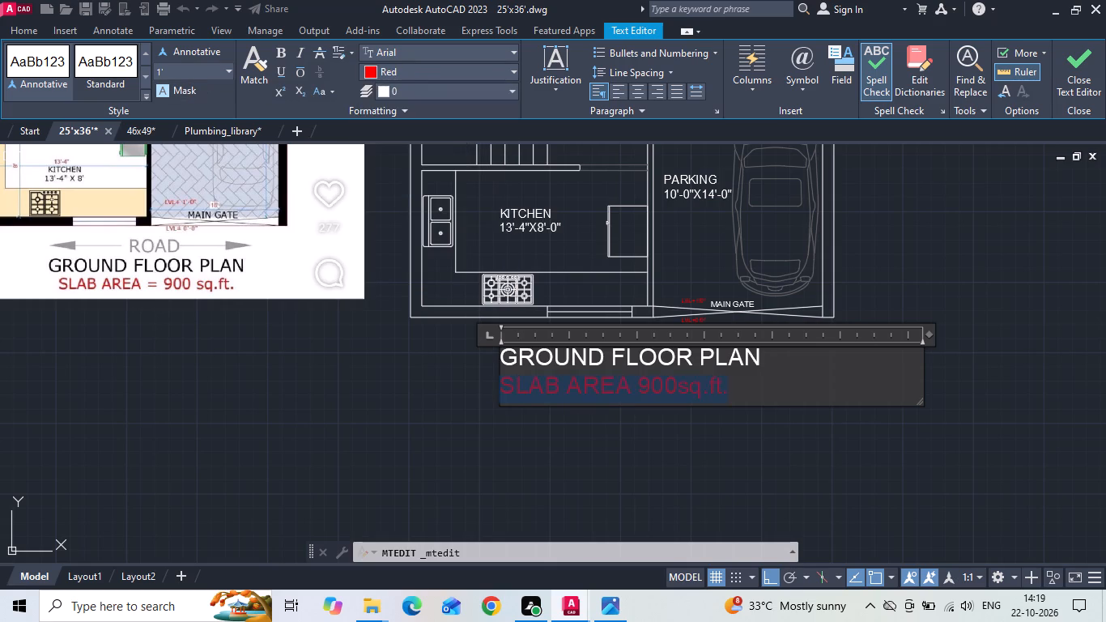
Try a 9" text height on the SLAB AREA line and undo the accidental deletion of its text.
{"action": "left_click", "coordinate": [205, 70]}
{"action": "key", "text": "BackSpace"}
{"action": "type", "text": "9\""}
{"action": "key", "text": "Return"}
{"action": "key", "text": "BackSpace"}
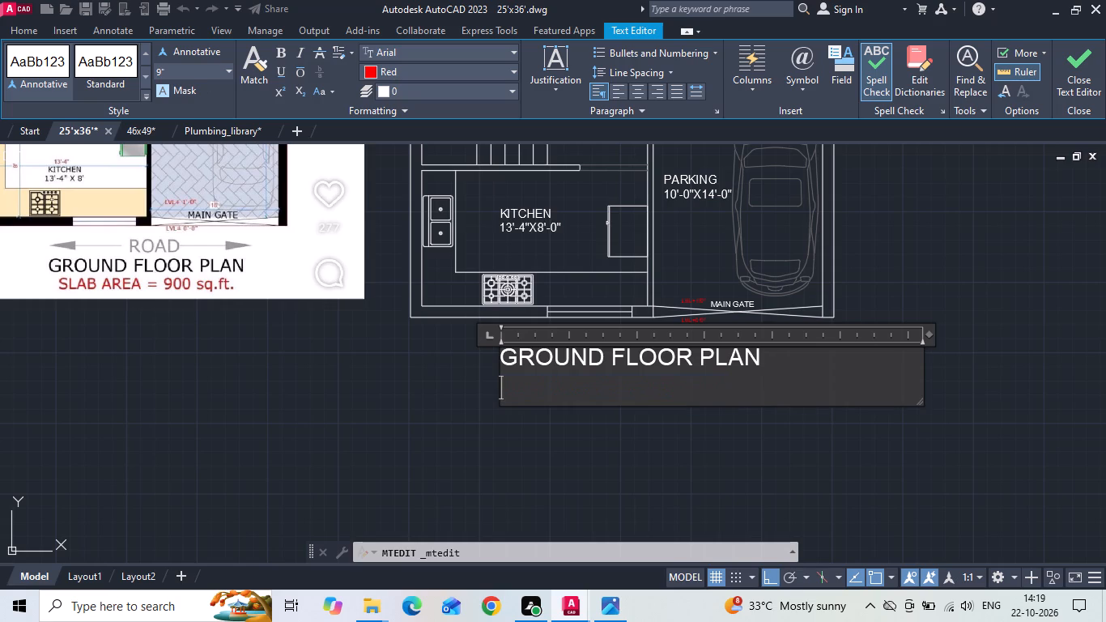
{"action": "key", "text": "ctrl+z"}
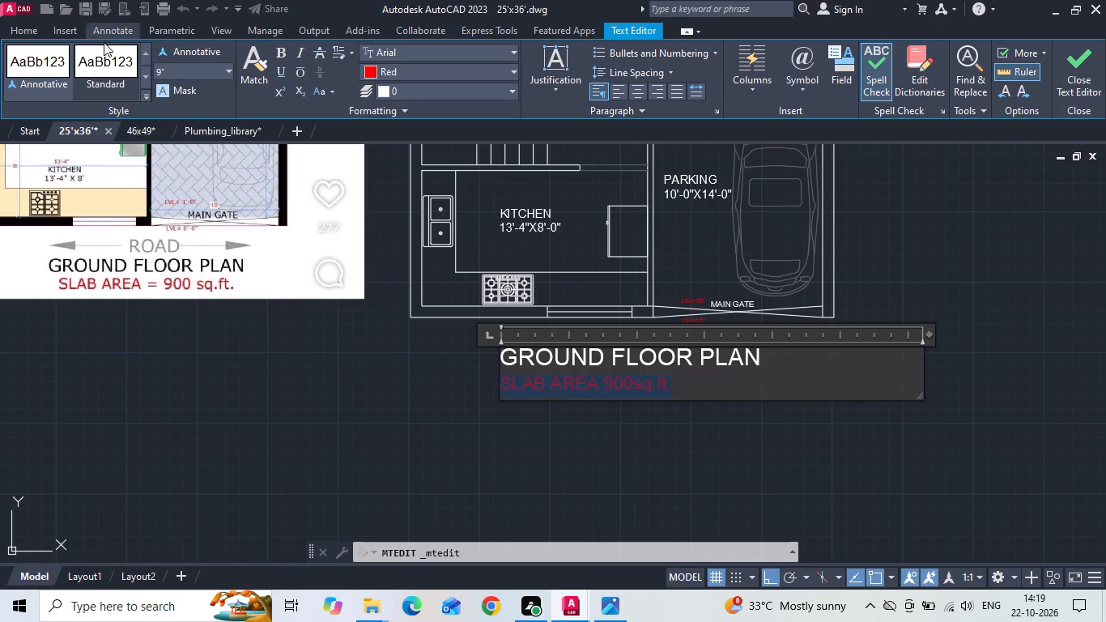
Set the SLAB AREA line's text height to 10" and finish editing the title text.
{"action": "left_click", "coordinate": [171, 71]}
{"action": "key", "text": "BackSpace"}
{"action": "key", "text": "1"}
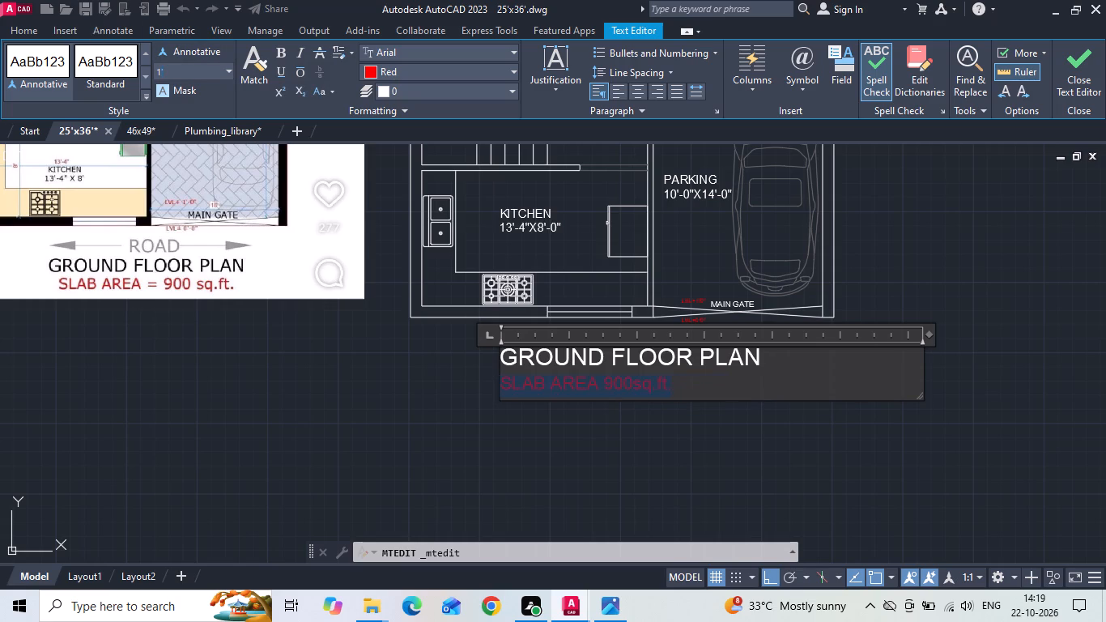
{"action": "type", "text": "0\""}
{"action": "key", "text": "Return"}
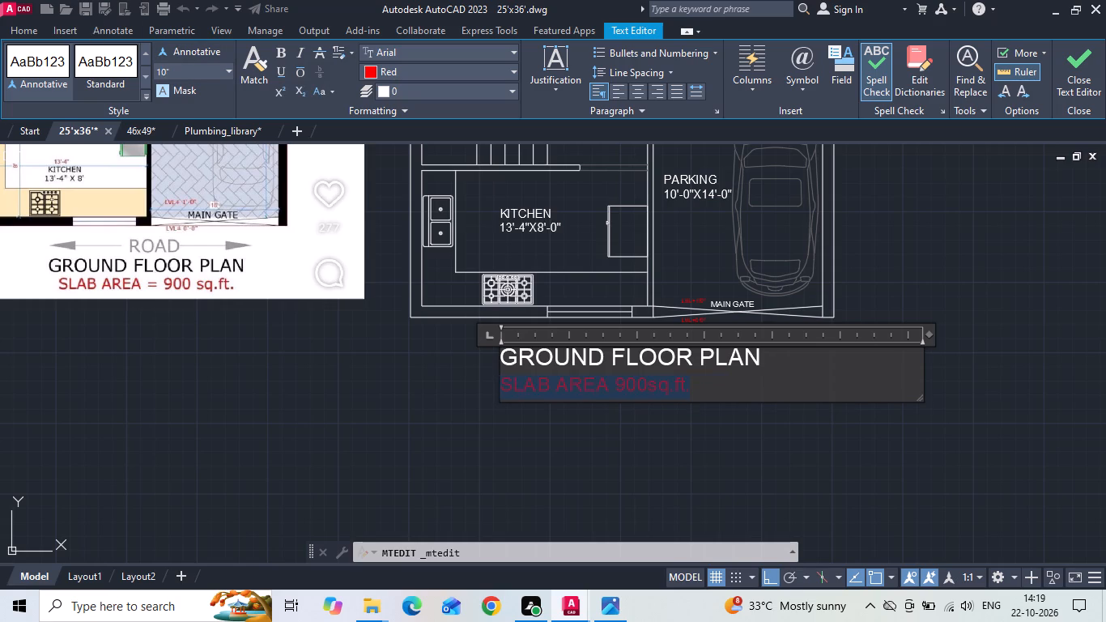
{"action": "left_click", "coordinate": [499, 390]}
{"action": "key", "text": "space"}
Save the 25'x36' drawing with the new title text.
{"action": "scroll", "coordinate": [504, 390], "scroll_direction": "down", "scroll_amount": 1}
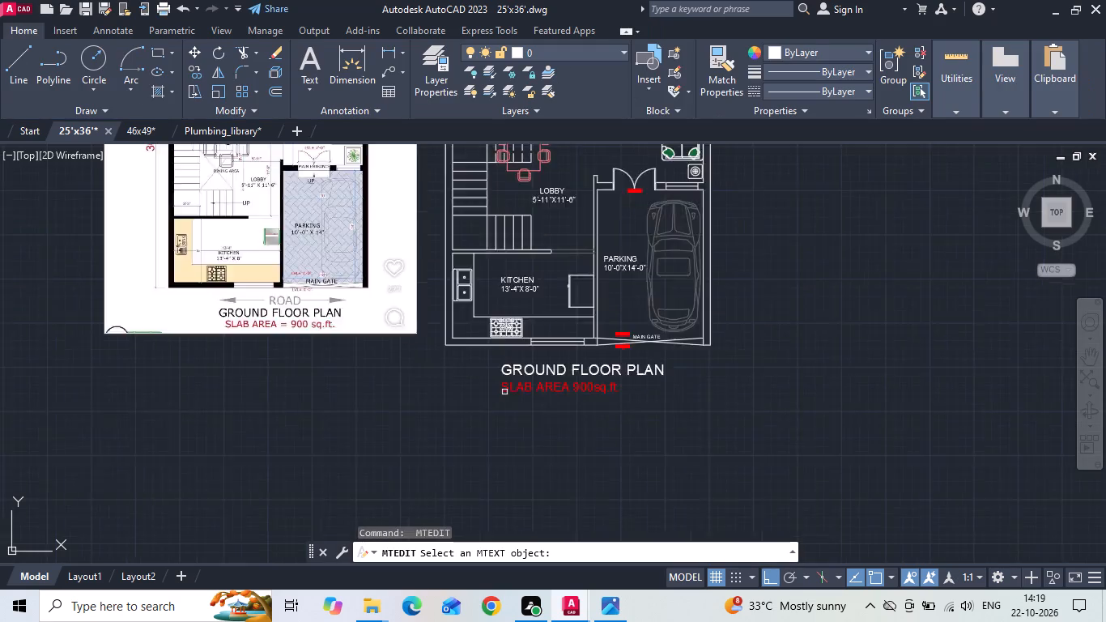
{"action": "scroll", "coordinate": [504, 393], "scroll_direction": "down", "scroll_amount": 2}
{"action": "key", "text": "ctrl+s"}
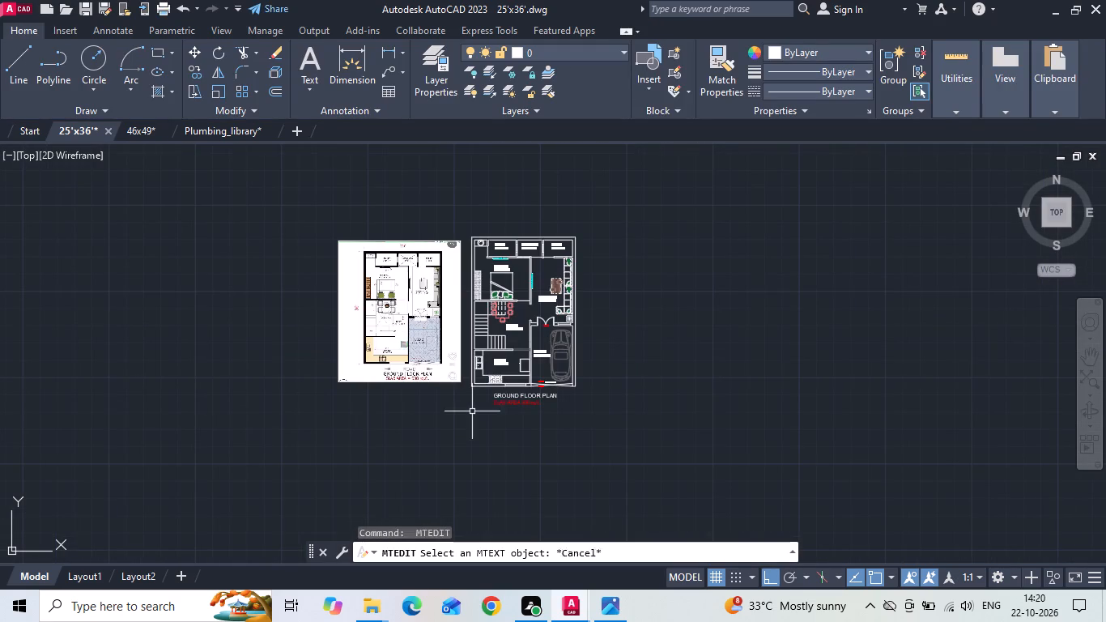
Move the GROUND FLOOR PLAN title text slightly down, away from the plan's front wall.
{"action": "scroll", "coordinate": [477, 395], "scroll_direction": "up", "scroll_amount": 2}
{"action": "left_click", "coordinate": [522, 398]}
{"action": "right_click", "coordinate": [523, 398]}
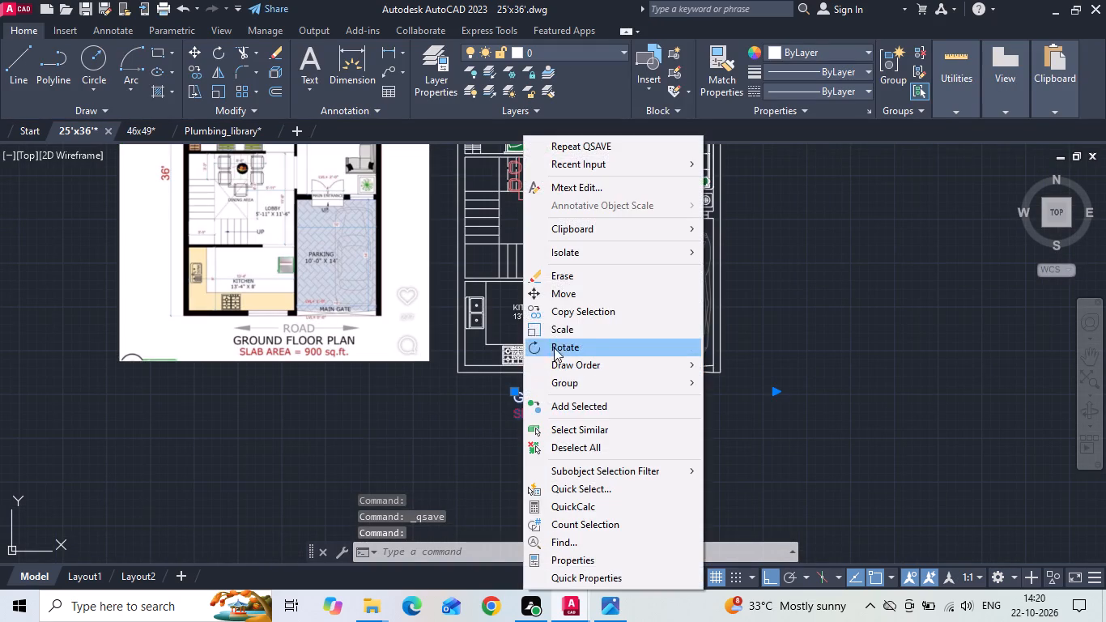
{"action": "left_click", "coordinate": [580, 300]}
{"action": "left_click", "coordinate": [827, 373]}
{"action": "left_click", "coordinate": [828, 377]}
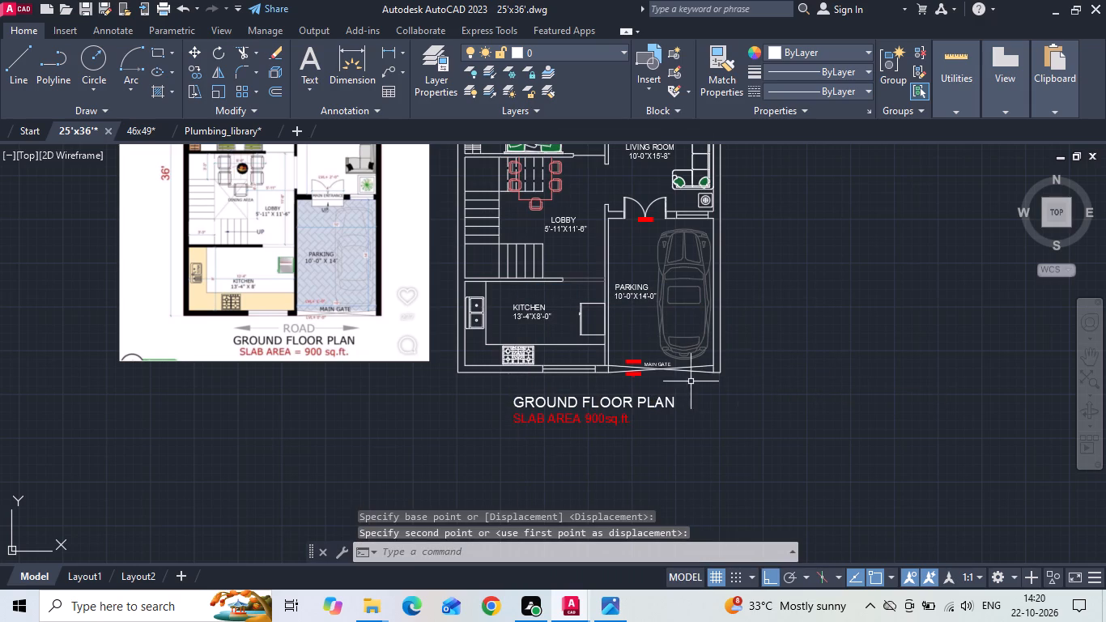
Save the 25'x36' drawing with the repositioned title.
{"action": "key", "text": "ctrl+s"}
{"action": "scroll", "coordinate": [444, 386], "scroll_direction": "down", "scroll_amount": 2}
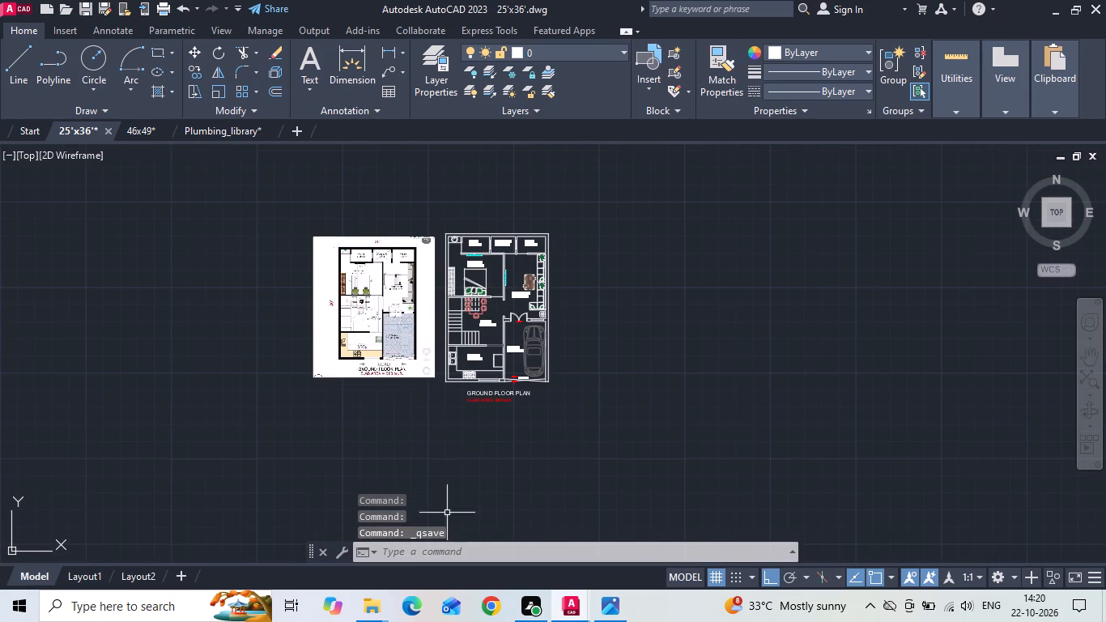
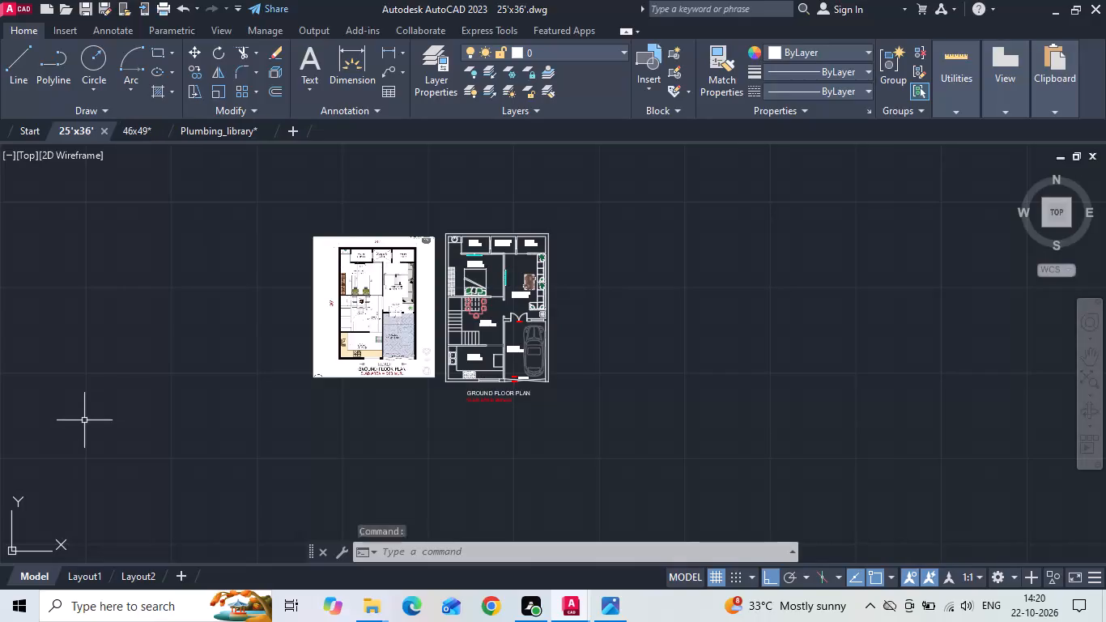
Copy the whole ground floor plan with its title about 30' horizontally, to the side away from the reference image.
{"action": "left_click", "coordinate": [440, 219]}
{"action": "left_click", "coordinate": [556, 415]}
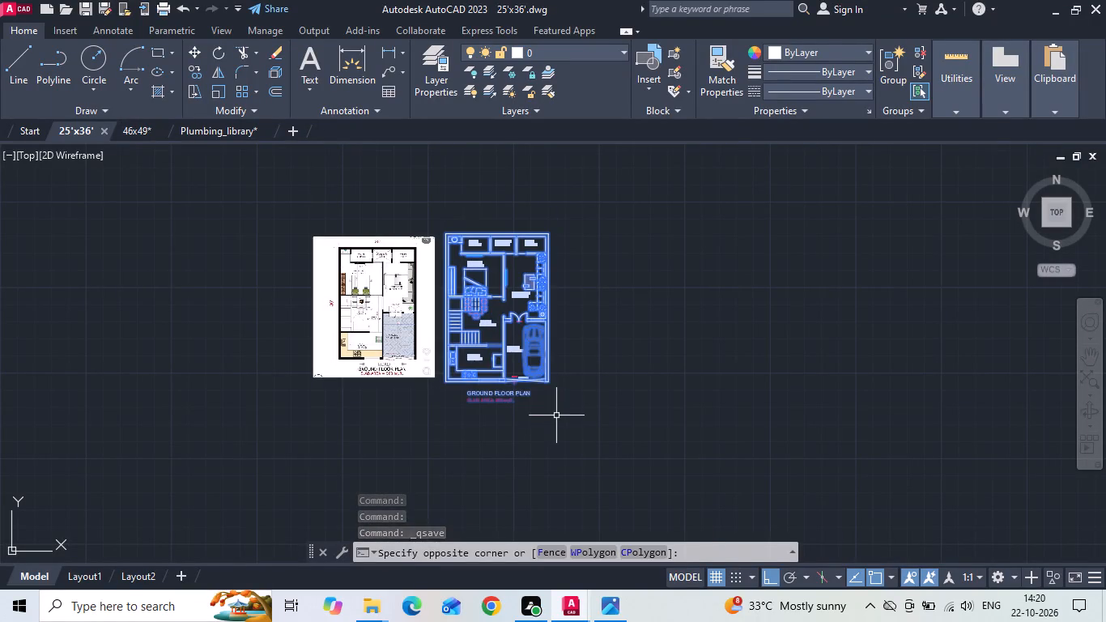
{"action": "right_click", "coordinate": [557, 415]}
{"action": "left_click", "coordinate": [615, 161]}
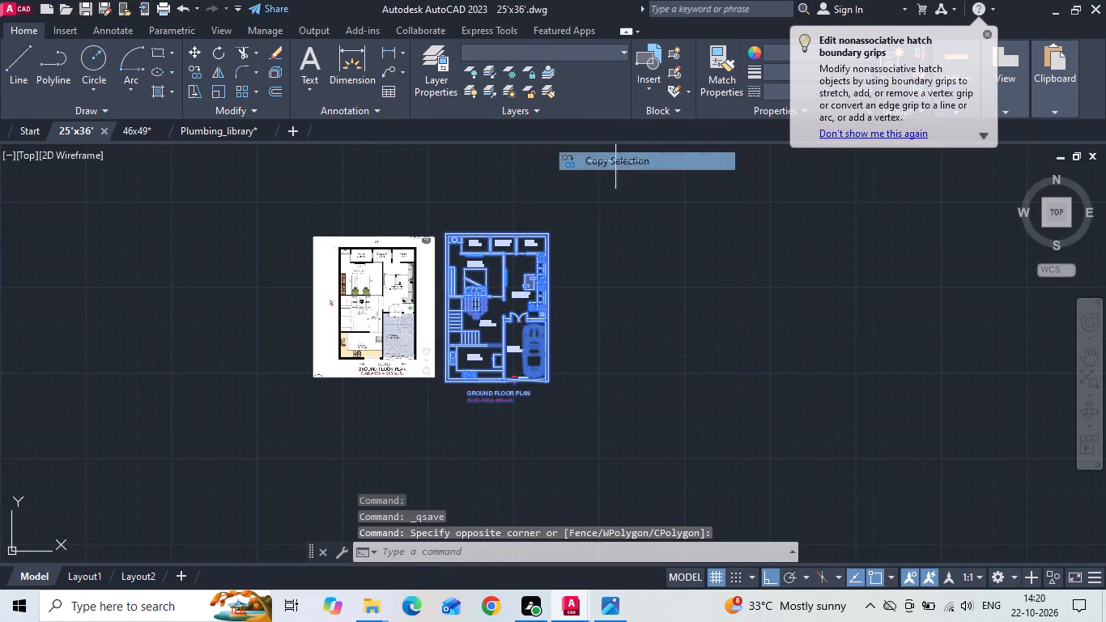
{"action": "left_click_drag", "start_coordinate": [617, 327], "coordinate": [643, 331]}
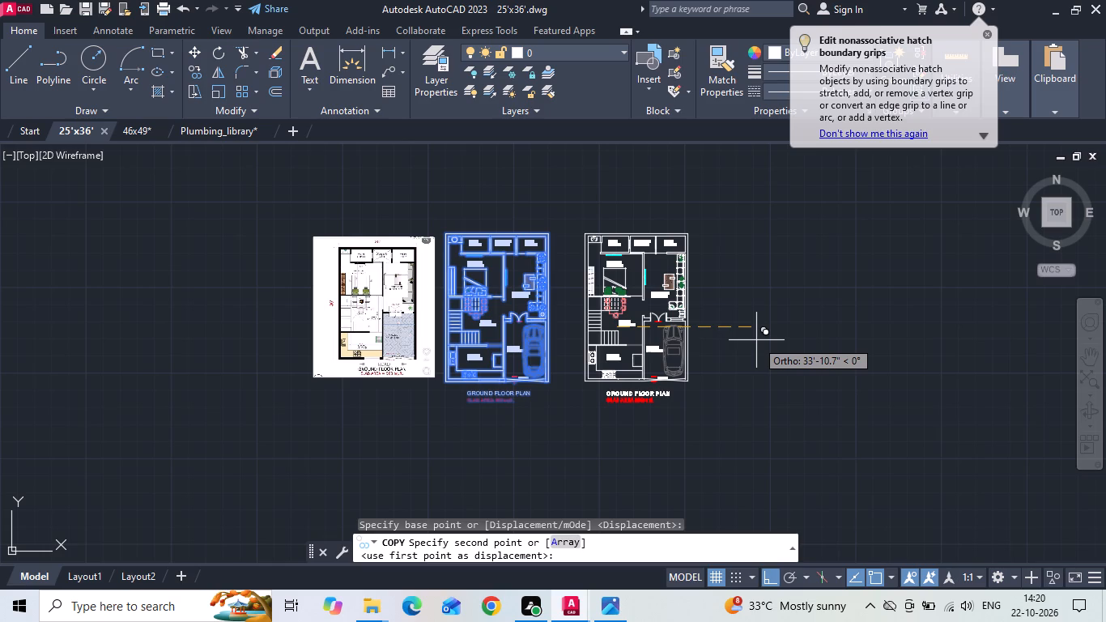
{"action": "left_click", "coordinate": [742, 340]}
{"action": "key", "text": "Escape"}
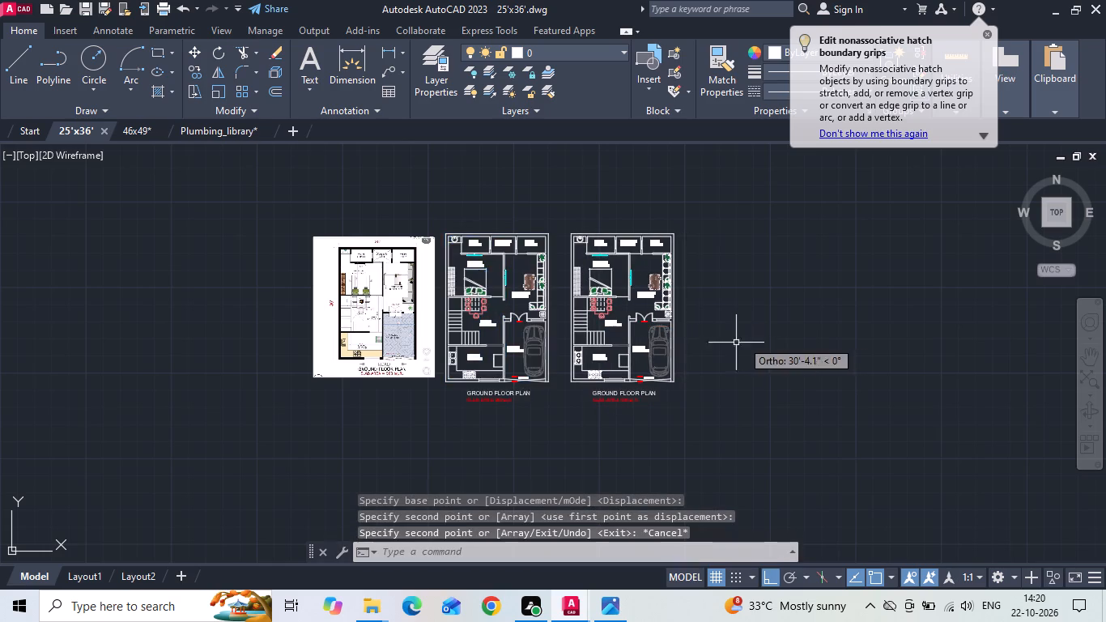
Change the copied plan's title from GROUND FLOOR PLAN to FIRST FLOOR PLAN.
{"action": "scroll", "coordinate": [631, 383], "scroll_direction": "up", "scroll_amount": 2}
{"action": "double_click", "coordinate": [597, 413]}
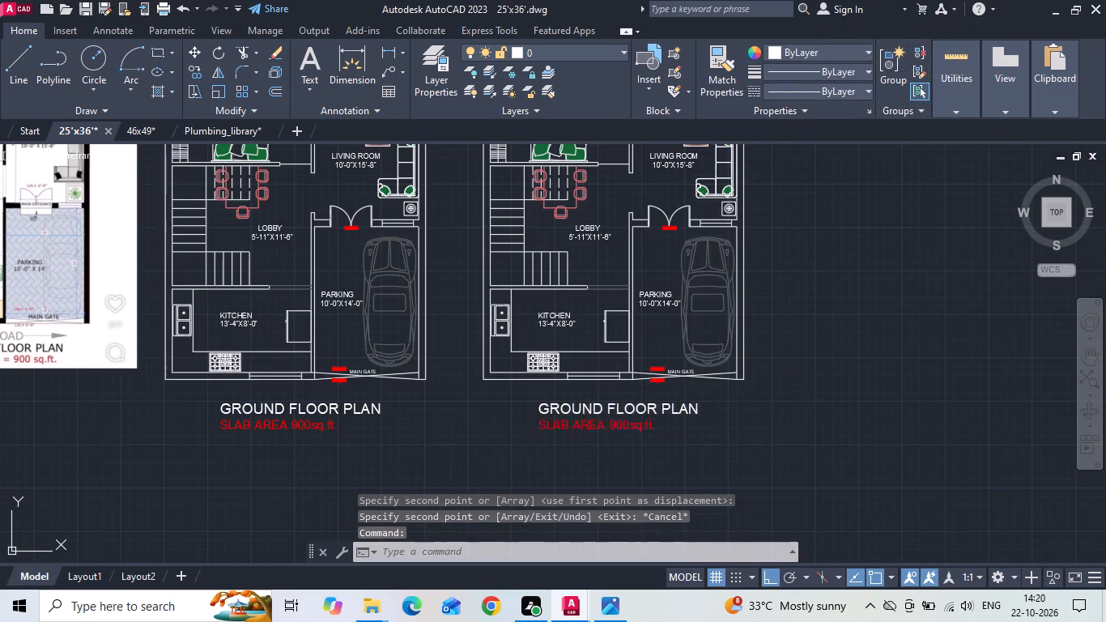
{"action": "left_click_drag", "start_coordinate": [602, 411], "coordinate": [533, 407]}
{"action": "key", "text": "BackSpace"}
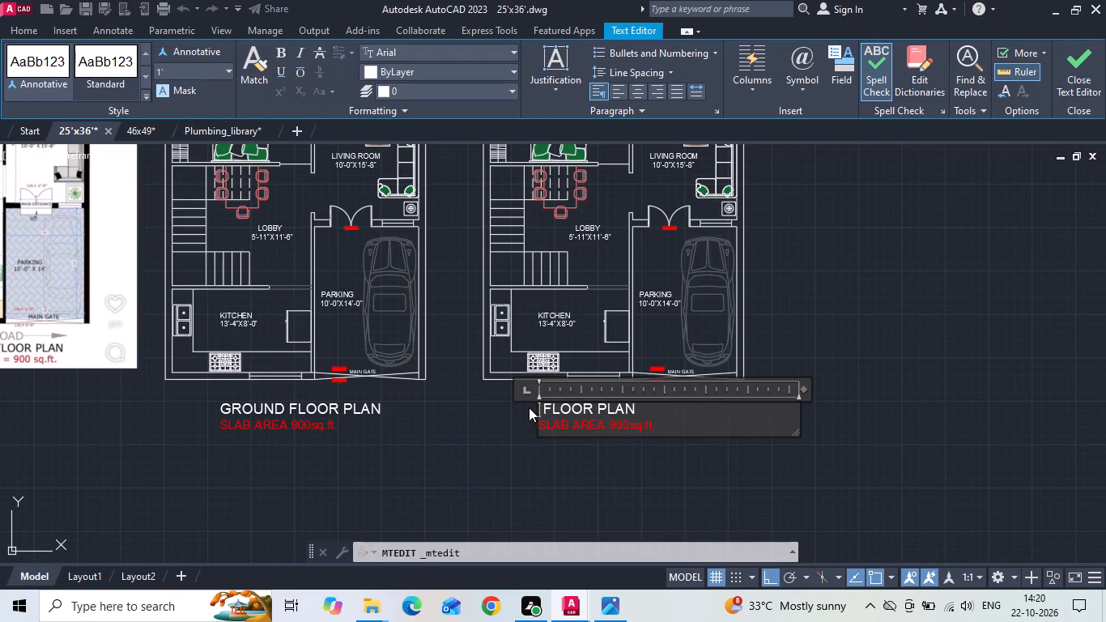
{"action": "type", "text": "fri"}
{"action": "type", "text": "st"}
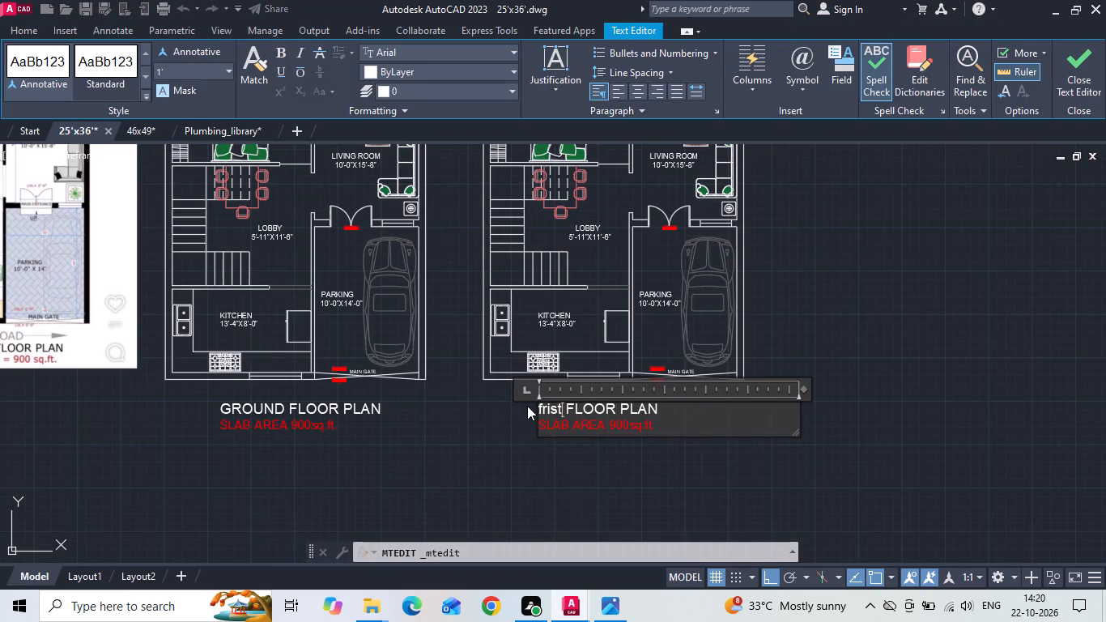
{"action": "key", "text": "BackSpace"}
{"action": "key", "text": "BackSpace"}
{"action": "key", "text": "BackSpace"}
{"action": "key", "text": "BackSpace"}
{"action": "key", "text": "BackSpace"}
{"action": "key", "text": "BackSpace"}
{"action": "key", "text": "BackSpace"}
{"action": "key", "text": "BackSpace"}
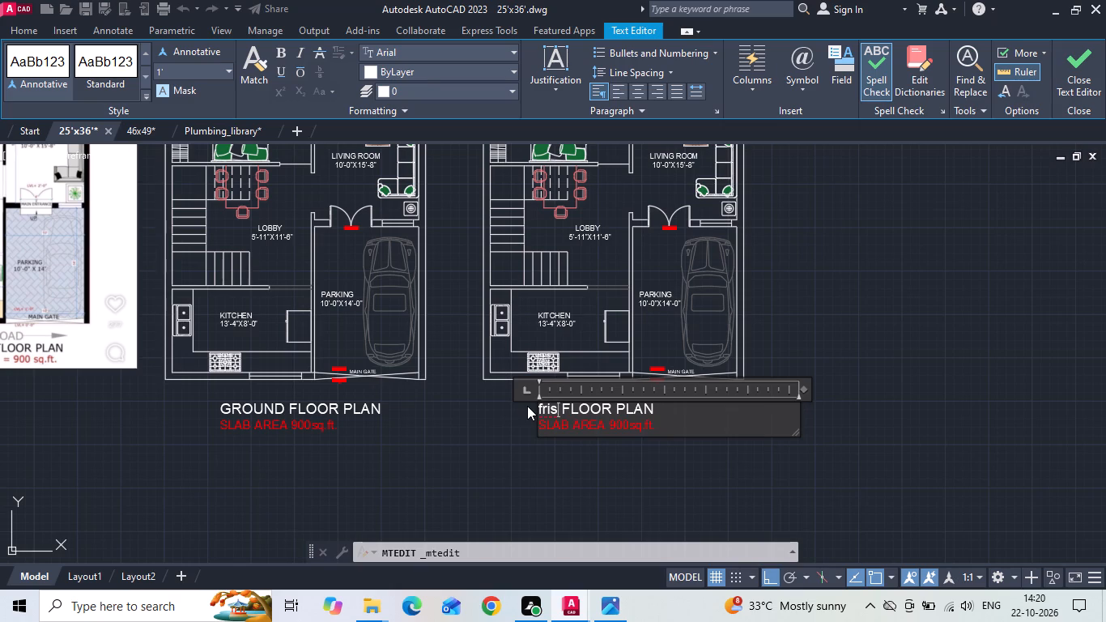
{"action": "type", "text": "FIRST"}
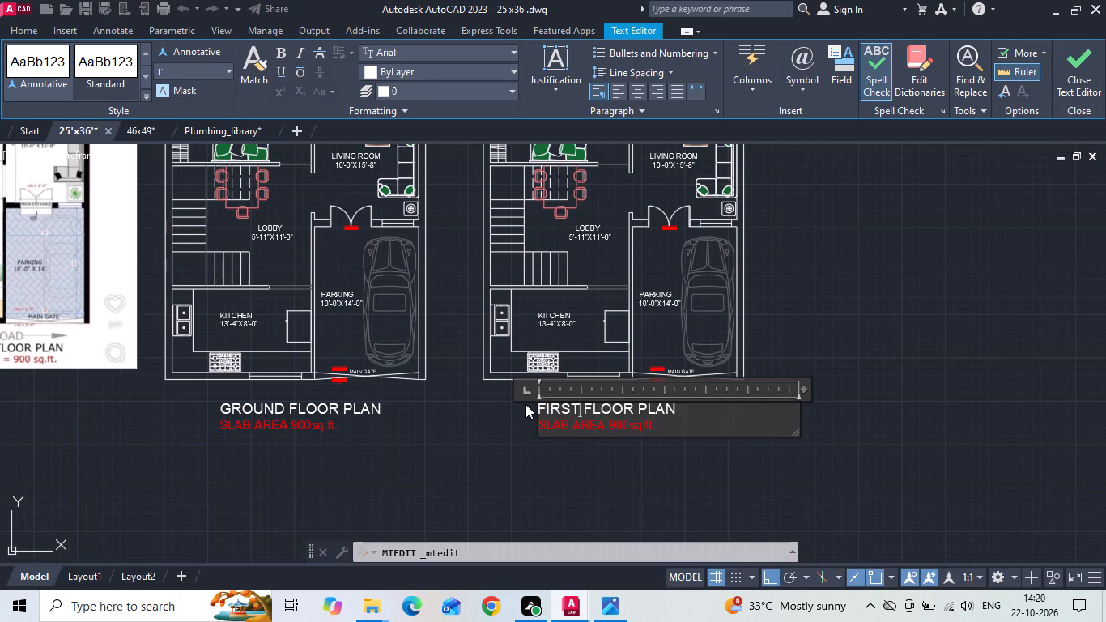
{"action": "left_click", "coordinate": [810, 329]}
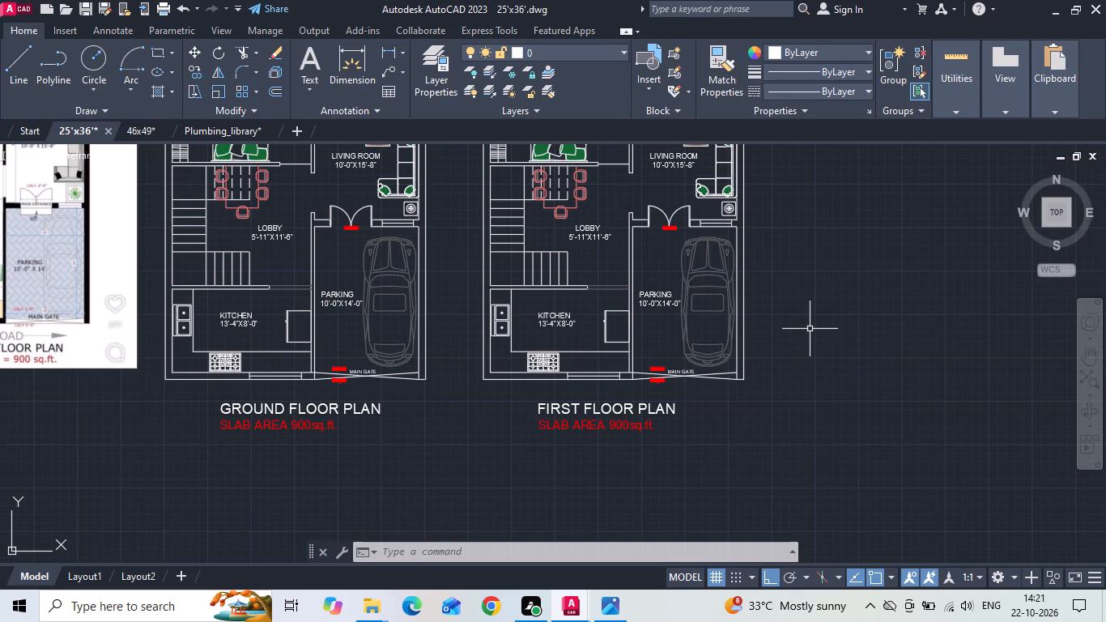
Save the 25'x36' drawing with the first floor plan copy.
{"action": "key", "text": "ctrl+s"}
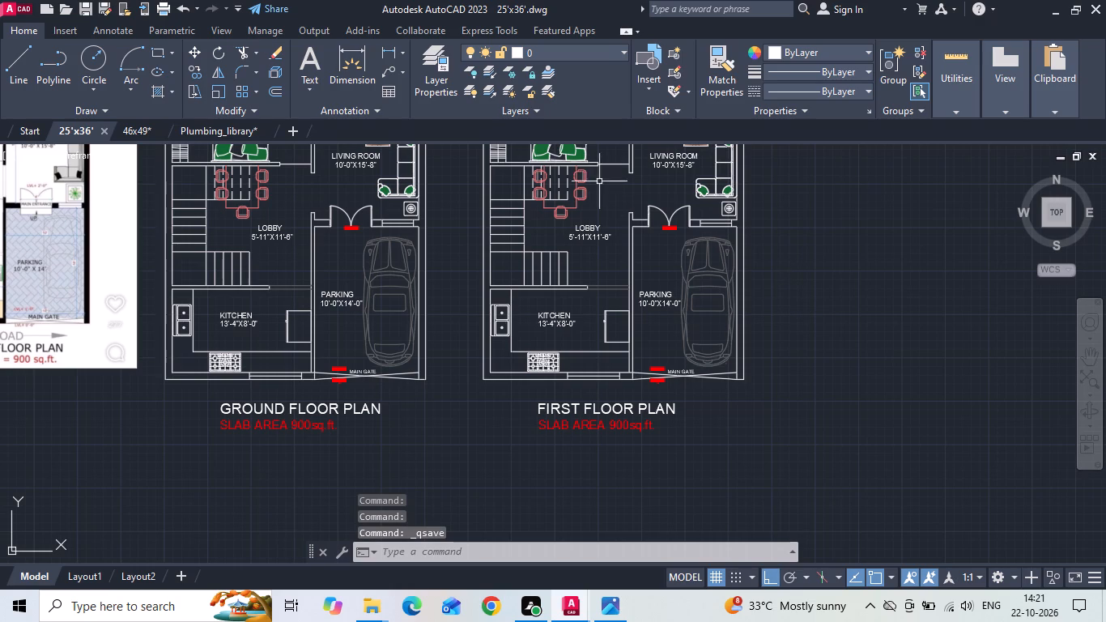
Open the 25x36ff reference image from the 22102026 folder and copy it to the clipboard.
{"action": "scroll", "coordinate": [600, 273], "scroll_direction": "down", "scroll_amount": 1}
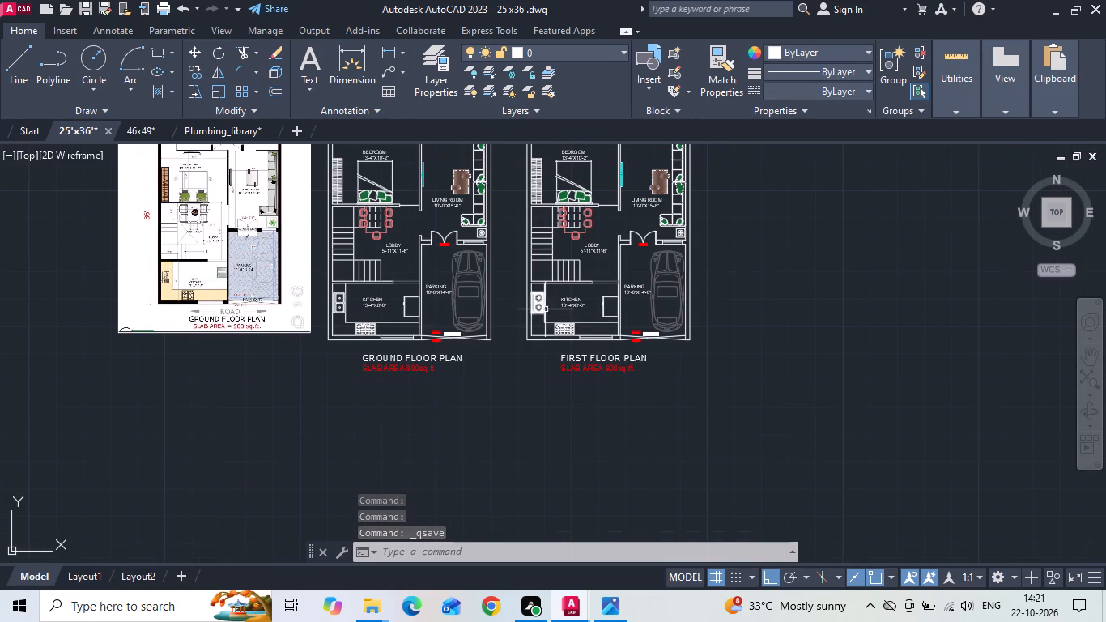
{"action": "left_click", "coordinate": [367, 608]}
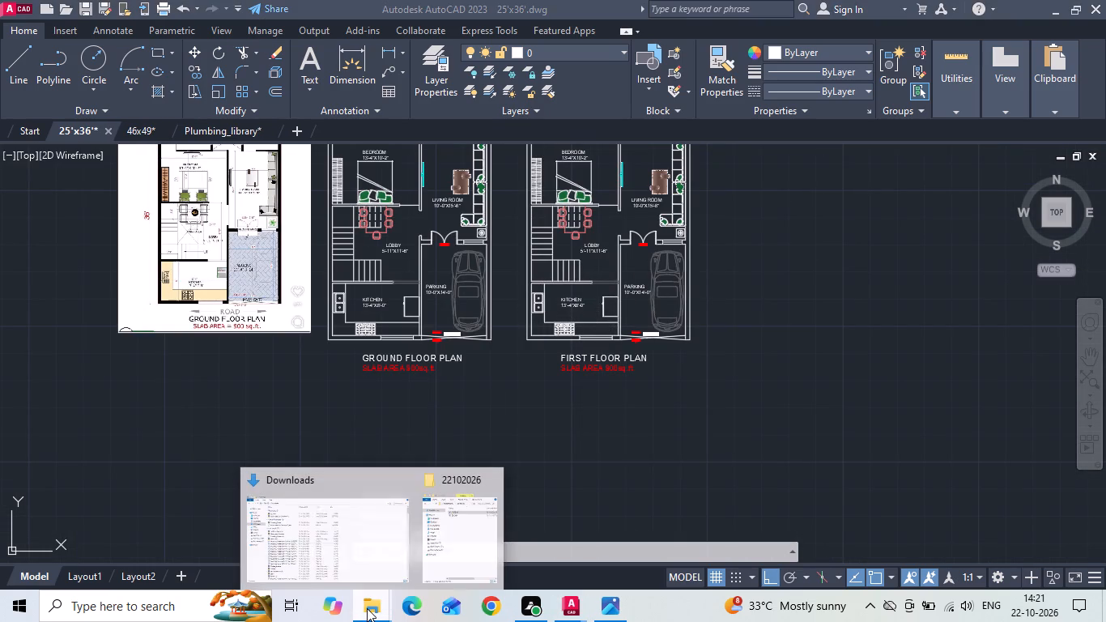
{"action": "left_click", "coordinate": [463, 525]}
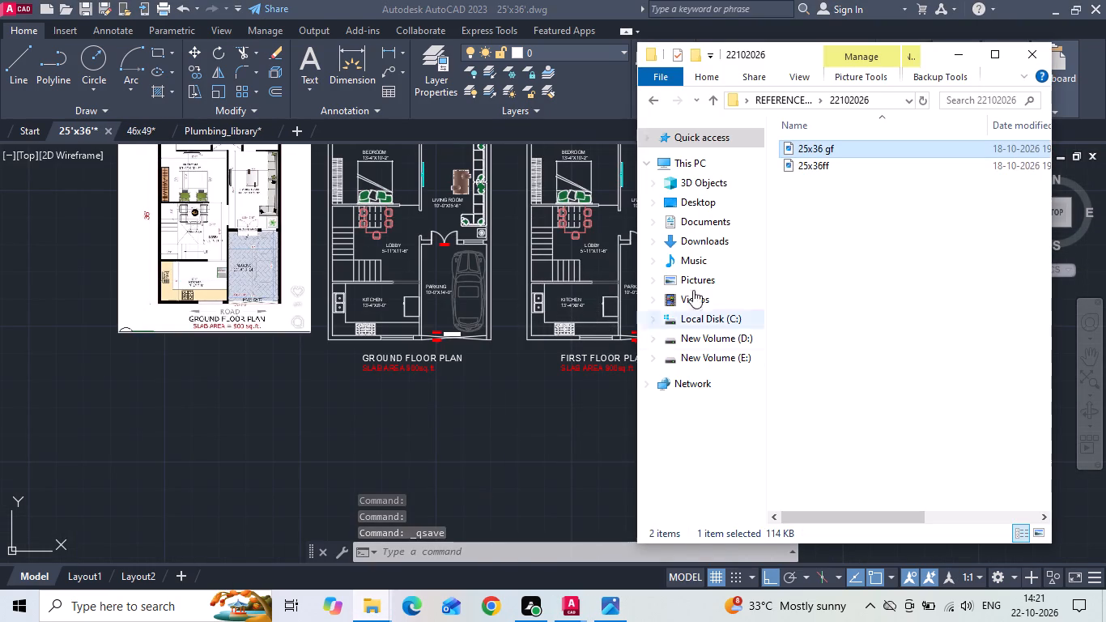
{"action": "double_click", "coordinate": [810, 168]}
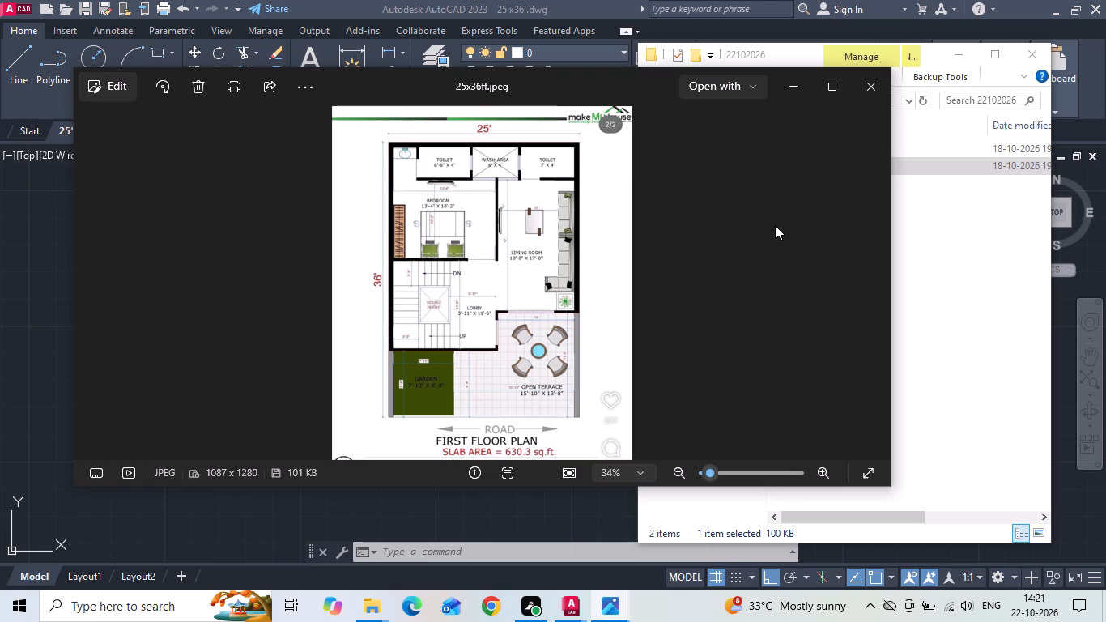
{"action": "right_click", "coordinate": [555, 270]}
{"action": "left_click", "coordinate": [583, 299]}
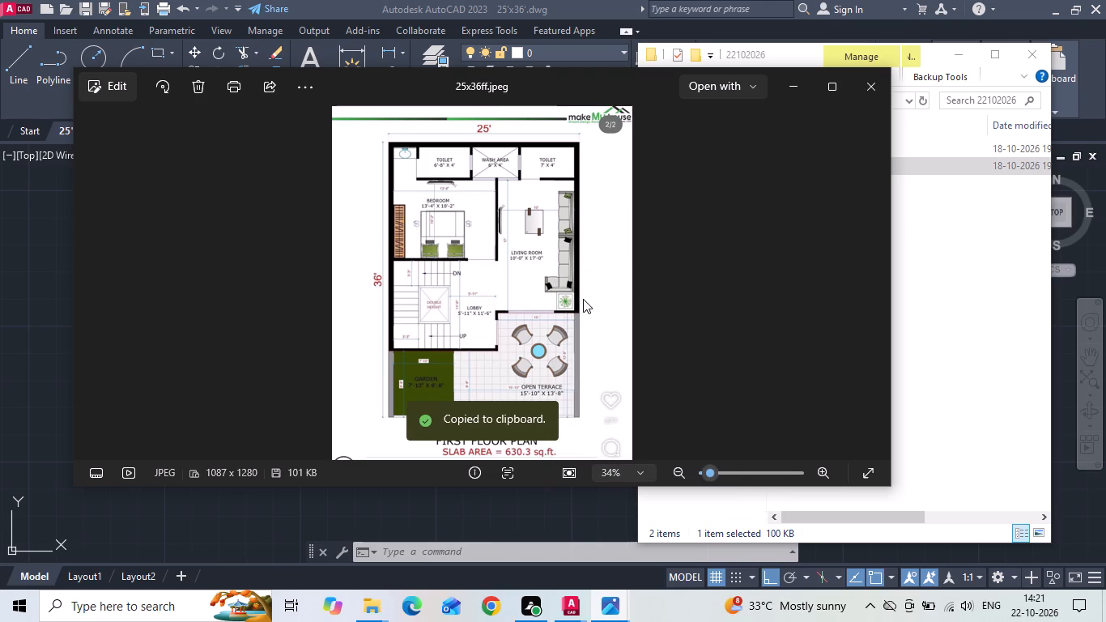
Paste the first floor reference image into the 25'x36' drawing beside the first floor plan, unrotated and scaled to about the plan's height.
{"action": "left_click", "coordinate": [509, 511]}
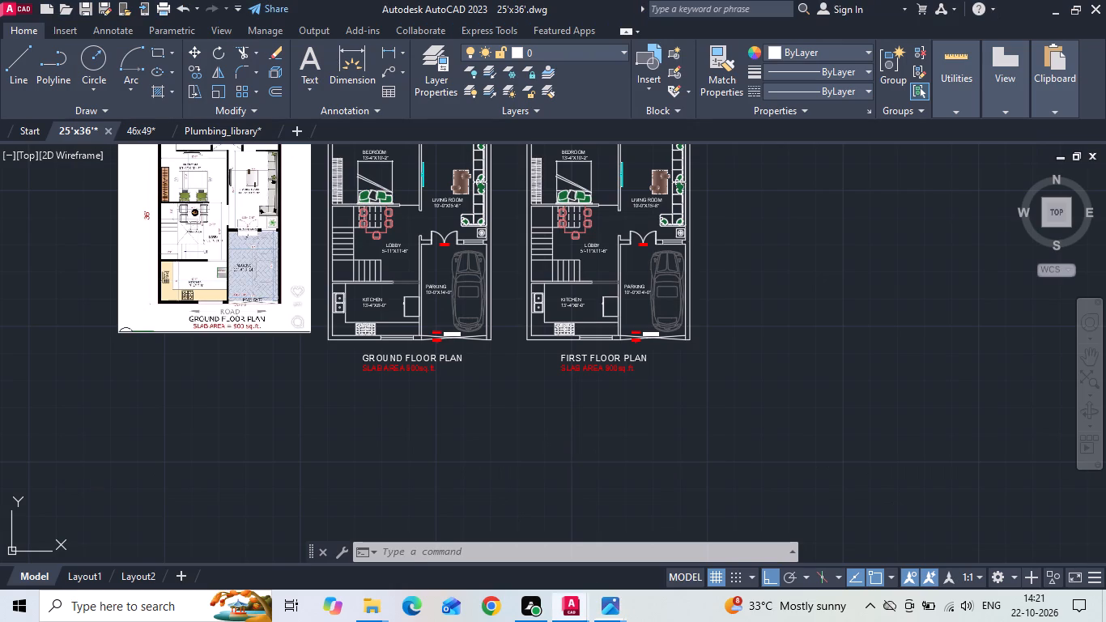
{"action": "key", "text": "ctrl+v"}
{"action": "scroll", "coordinate": [539, 423], "scroll_direction": "down", "scroll_amount": 2}
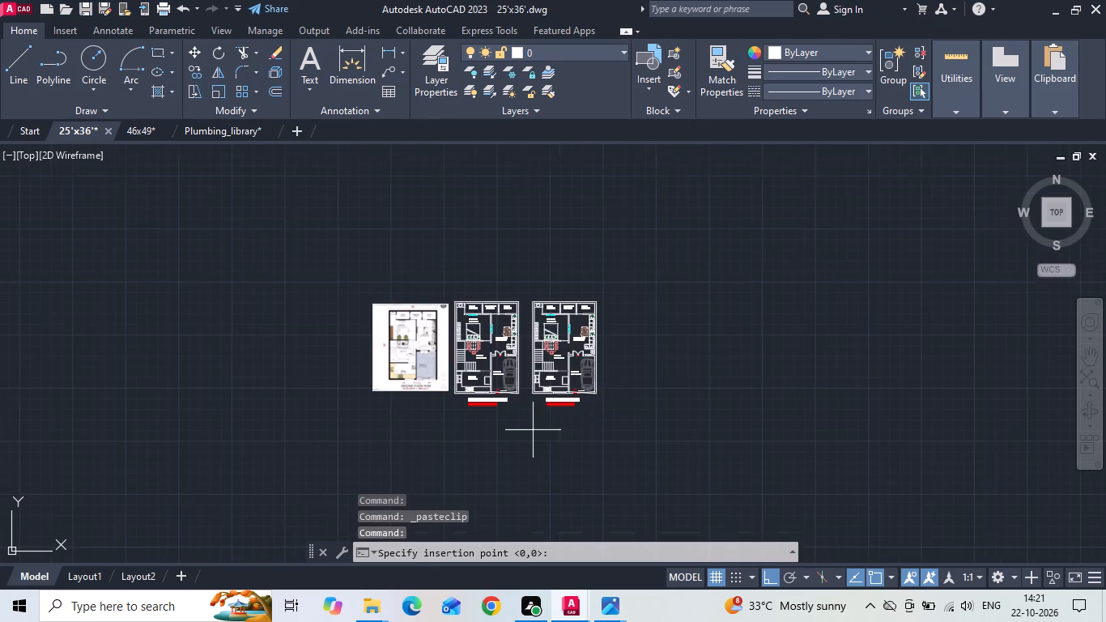
{"action": "key", "text": "ctrl+v"}
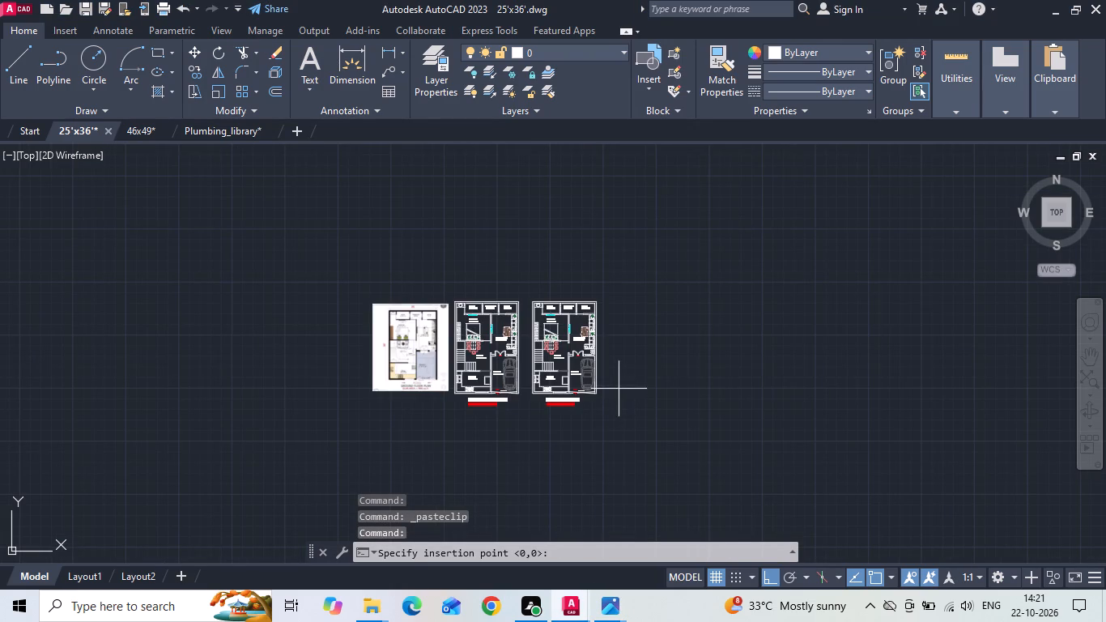
{"action": "left_click", "coordinate": [619, 389]}
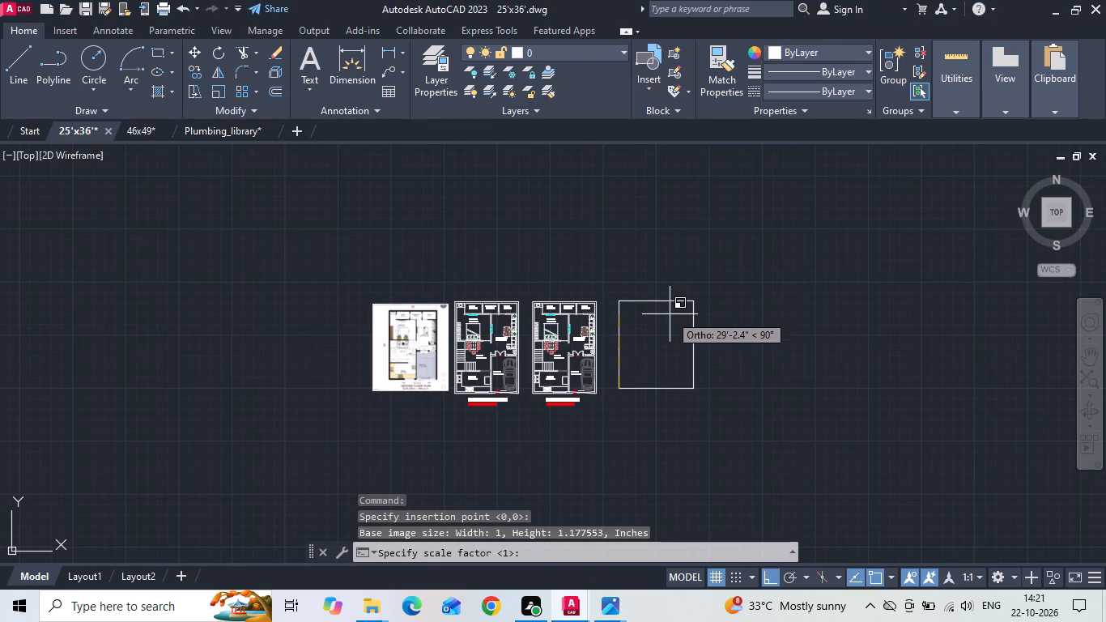
{"action": "left_click", "coordinate": [666, 317]}
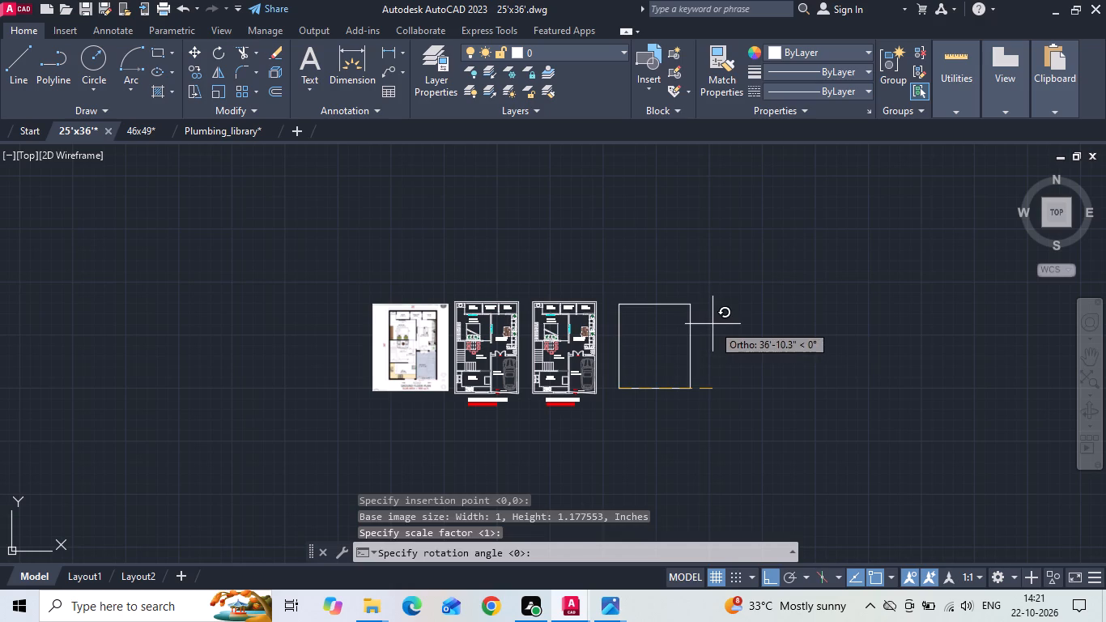
{"action": "left_click", "coordinate": [713, 324]}
Compare the pasted first floor reference image with the copied first floor plan.
{"action": "scroll", "coordinate": [593, 381], "scroll_direction": "up", "scroll_amount": 1}
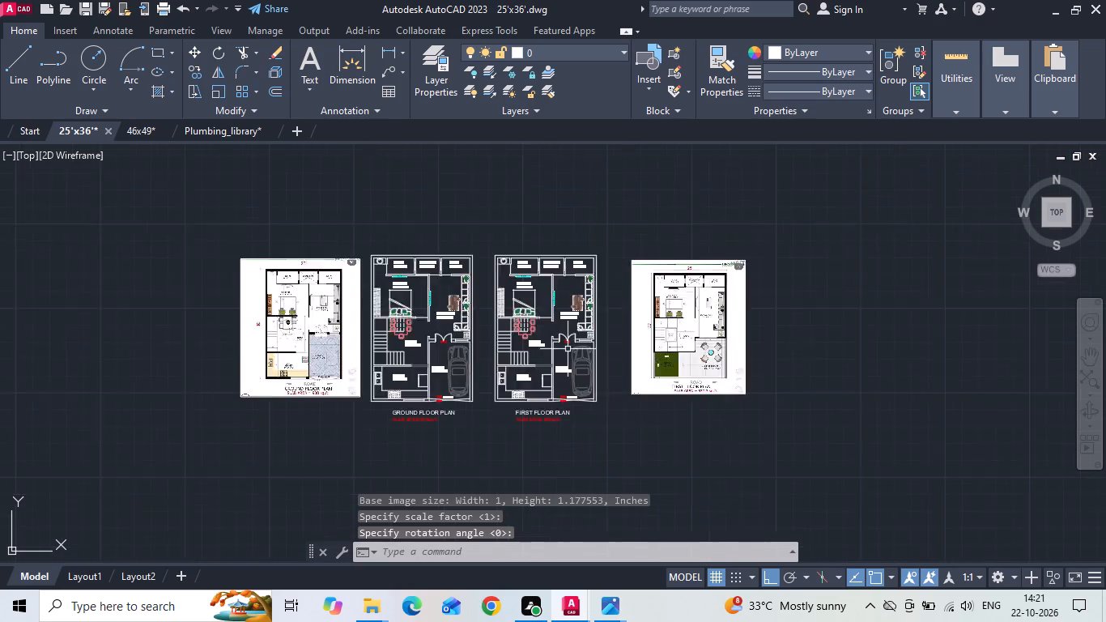
{"action": "scroll", "coordinate": [568, 349], "scroll_direction": "up", "scroll_amount": 2}
{"action": "middle_click_drag", "start_coordinate": [665, 276], "coordinate": [625, 355]}
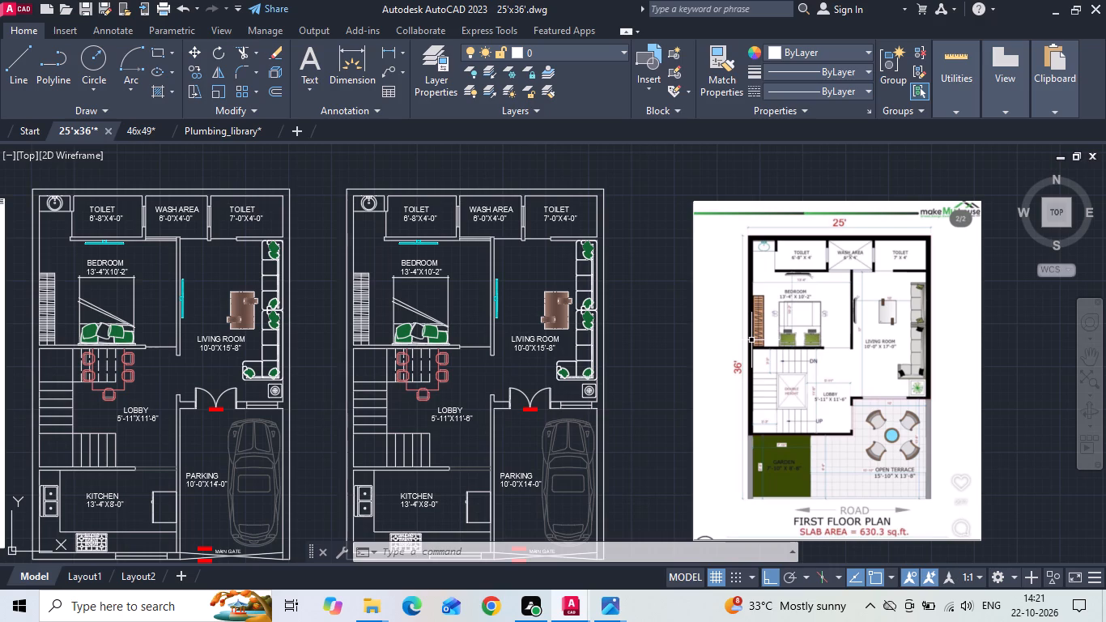
{"action": "key", "text": "Escape"}
{"action": "middle_click_drag", "start_coordinate": [660, 399], "coordinate": [667, 336]}
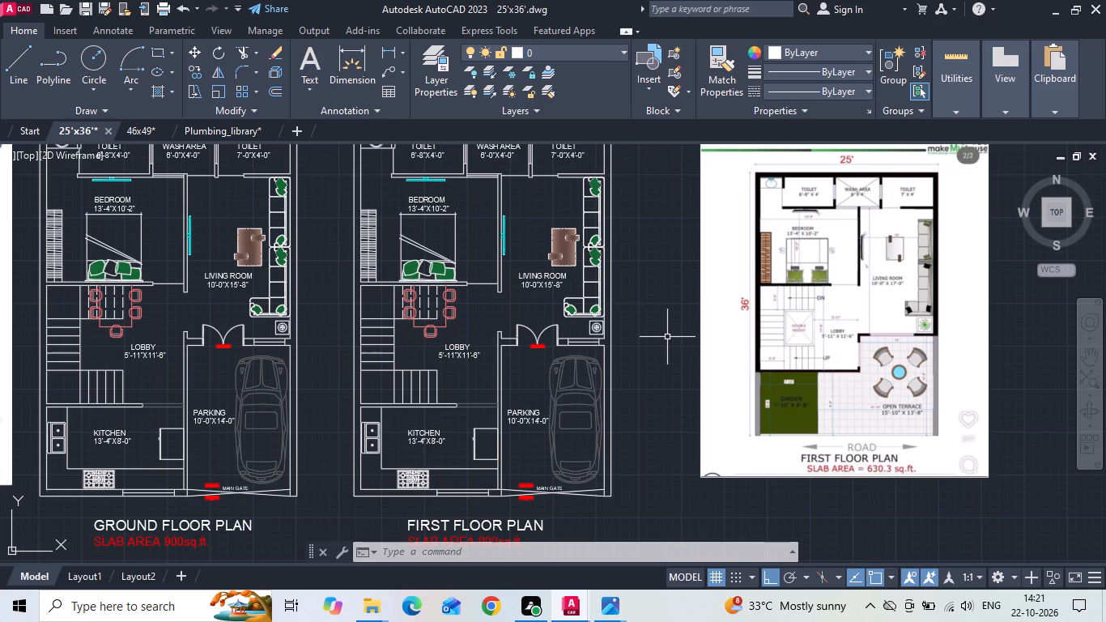
{"action": "key", "text": "Escape"}
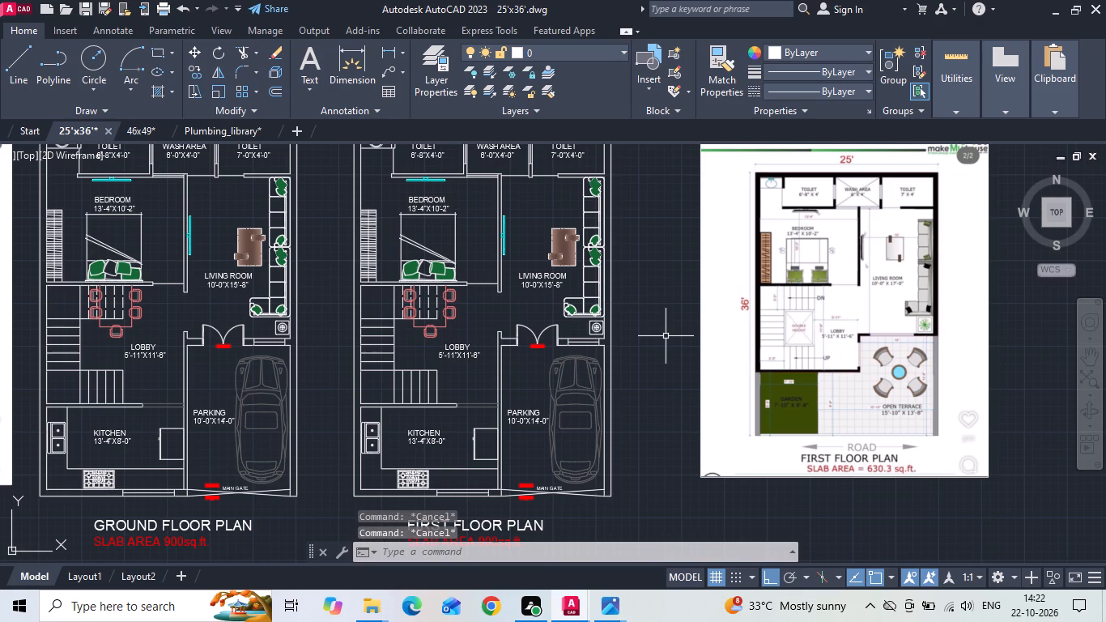
In the 46x49 drawing's ground floor plan, copy the ROAD label with its arrows and the staircase's UP label with its arrow.
{"action": "middle_click_drag", "start_coordinate": [315, 368], "coordinate": [440, 343]}
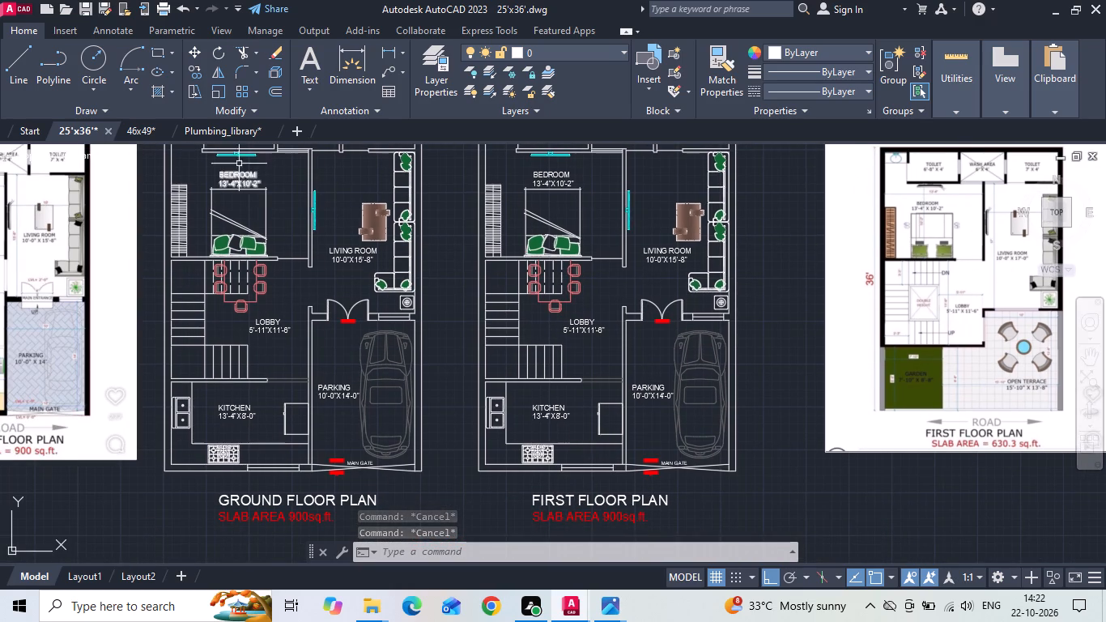
{"action": "left_click", "coordinate": [149, 133]}
{"action": "scroll", "coordinate": [553, 275], "scroll_direction": "down", "scroll_amount": 1}
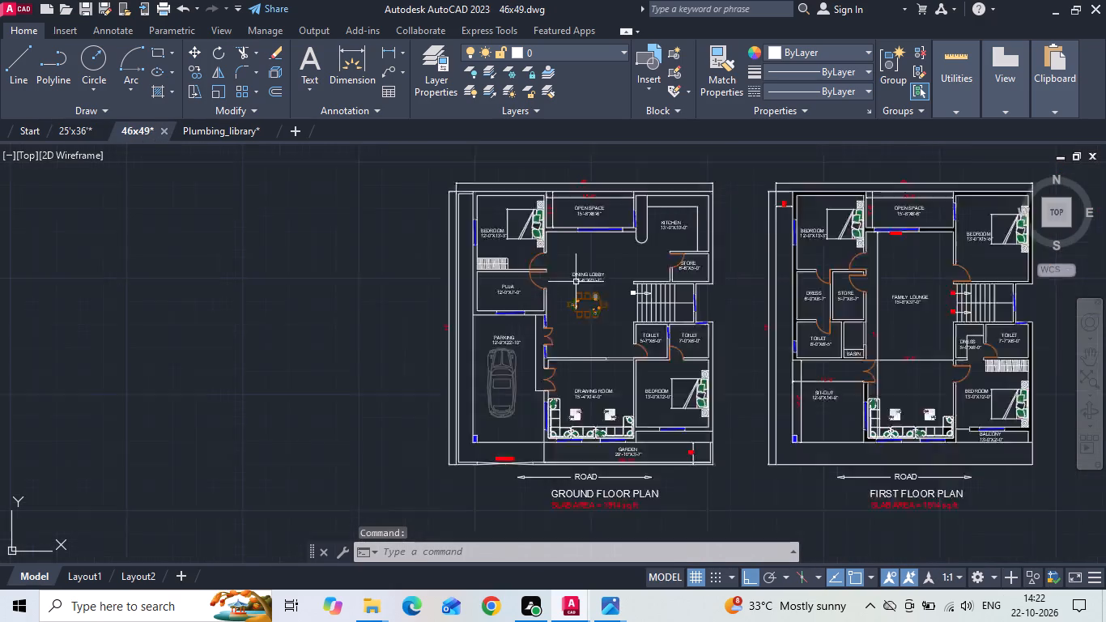
{"action": "scroll", "coordinate": [589, 285], "scroll_direction": "down", "scroll_amount": 1}
{"action": "scroll", "coordinate": [594, 441], "scroll_direction": "up", "scroll_amount": 2}
{"action": "scroll", "coordinate": [618, 339], "scroll_direction": "up", "scroll_amount": 3}
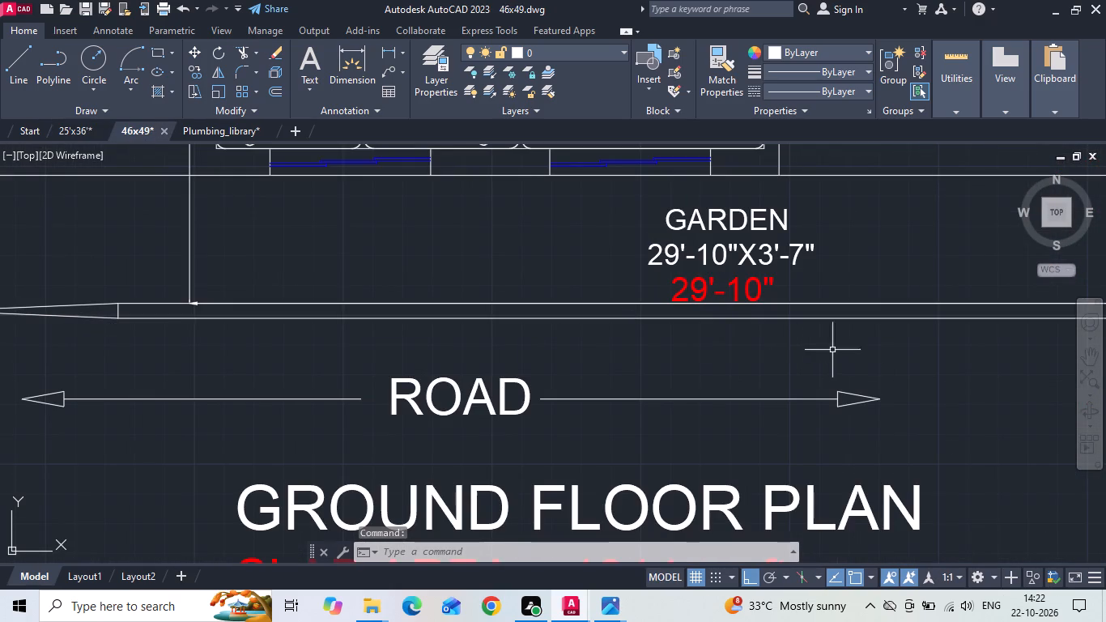
{"action": "left_click", "coordinate": [878, 375]}
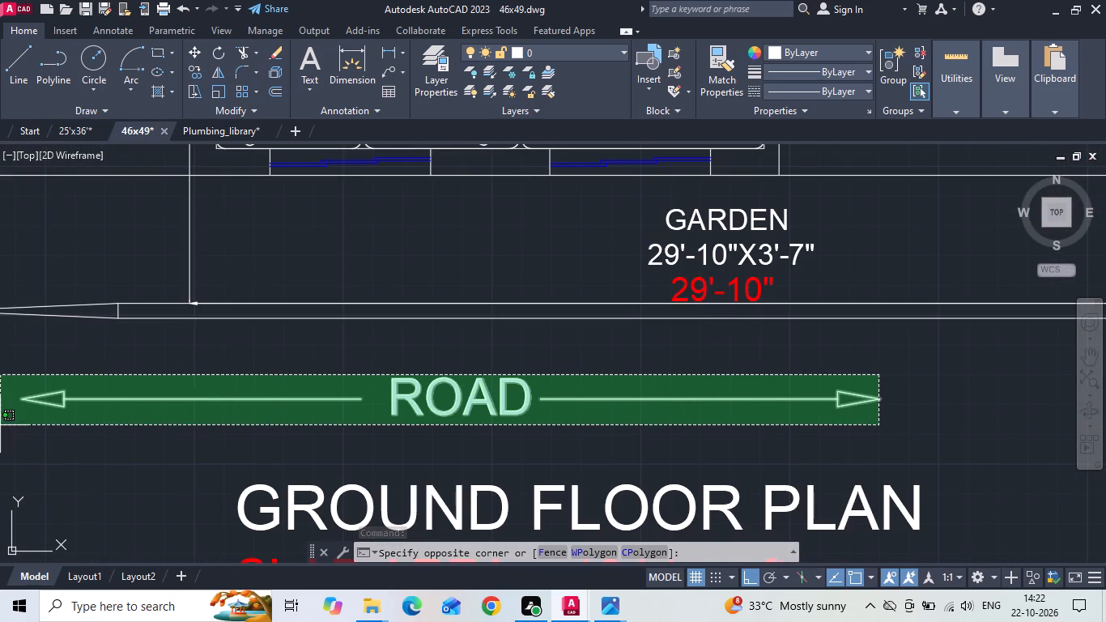
{"action": "left_click", "coordinate": [29, 420]}
{"action": "scroll", "coordinate": [436, 445], "scroll_direction": "down", "scroll_amount": 1}
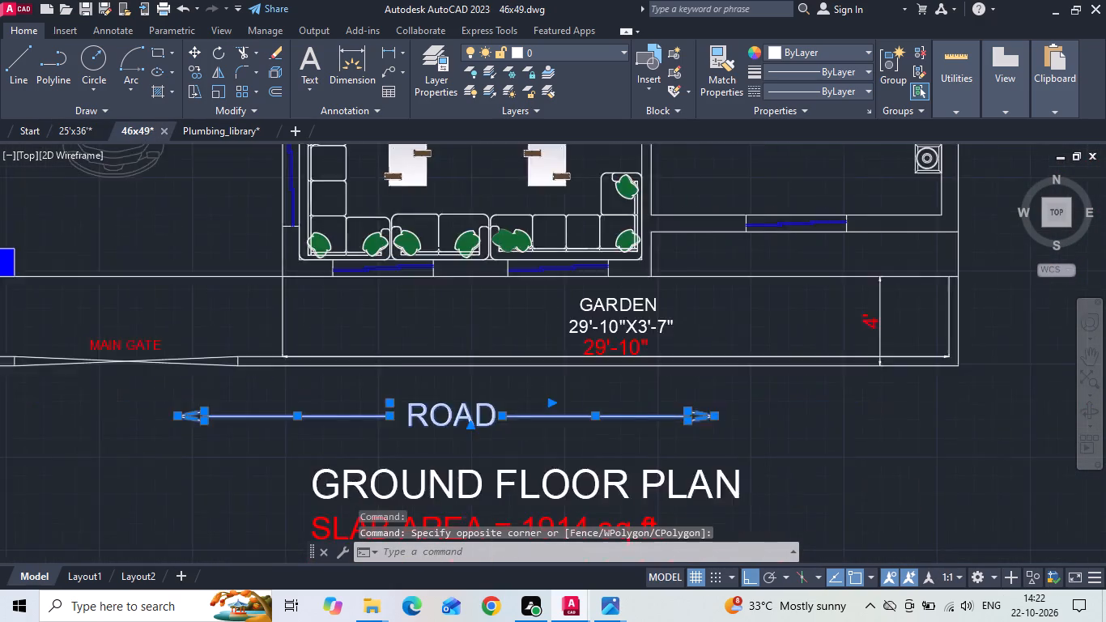
{"action": "scroll", "coordinate": [443, 444], "scroll_direction": "down", "scroll_amount": 2}
{"action": "middle_click_drag", "start_coordinate": [500, 258], "coordinate": [500, 315]}
{"action": "scroll", "coordinate": [524, 194], "scroll_direction": "up", "scroll_amount": 1}
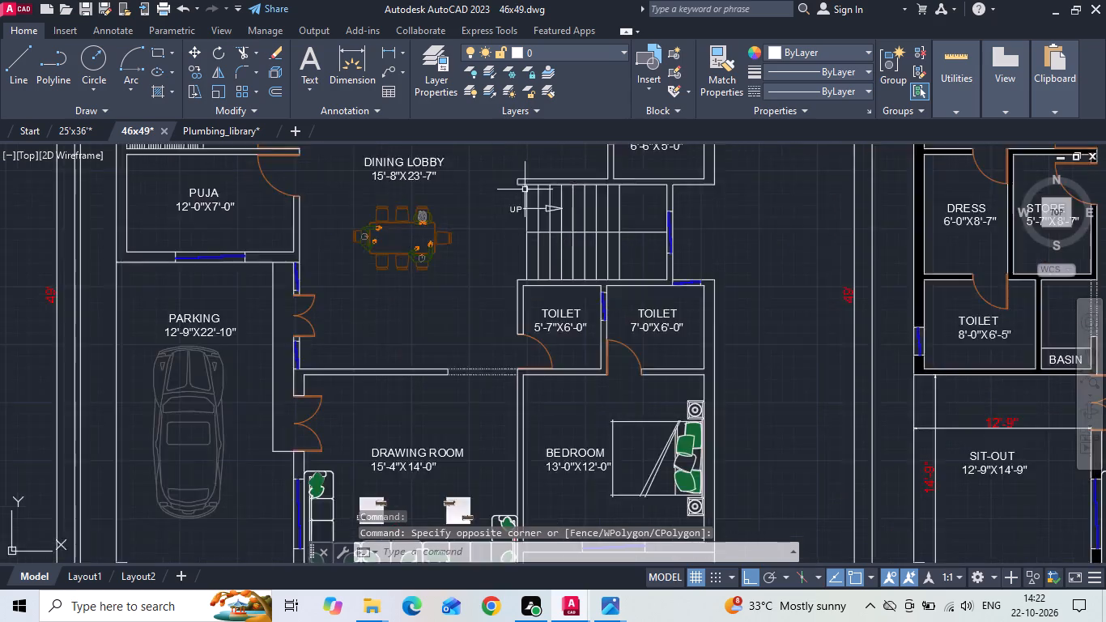
{"action": "scroll", "coordinate": [525, 190], "scroll_direction": "up", "scroll_amount": 2}
{"action": "left_click_drag", "start_coordinate": [510, 201], "coordinate": [499, 252]}
{"action": "left_click", "coordinate": [473, 287]}
{"action": "scroll", "coordinate": [567, 225], "scroll_direction": "up", "scroll_amount": 3}
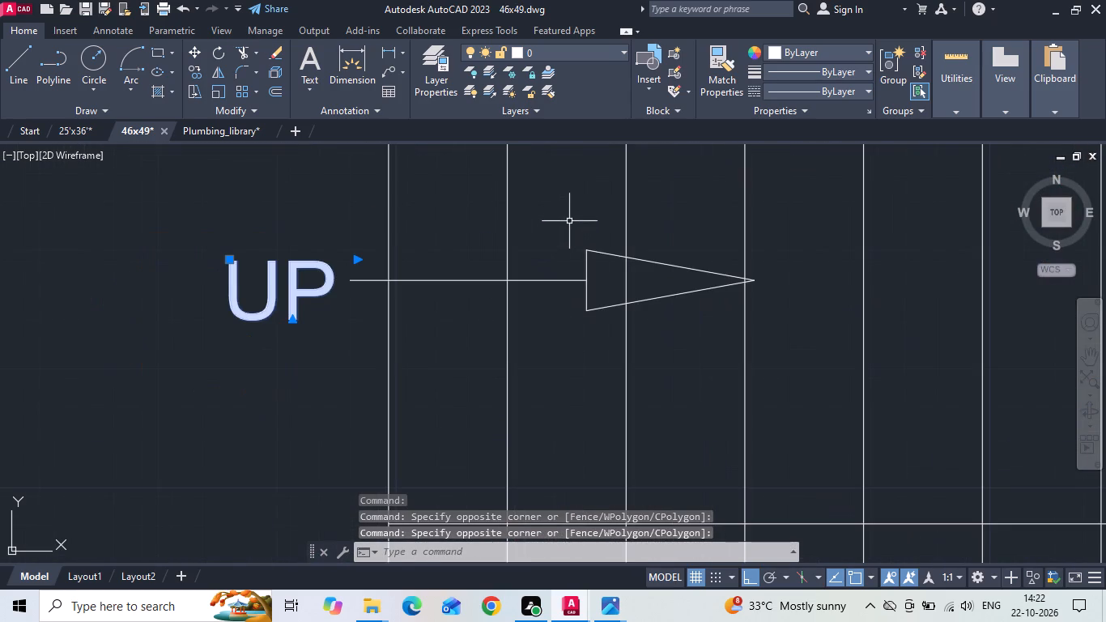
{"action": "left_click_drag", "start_coordinate": [598, 235], "coordinate": [585, 276]}
{"action": "left_click", "coordinate": [568, 335]}
{"action": "key", "text": "ctrl+c"}
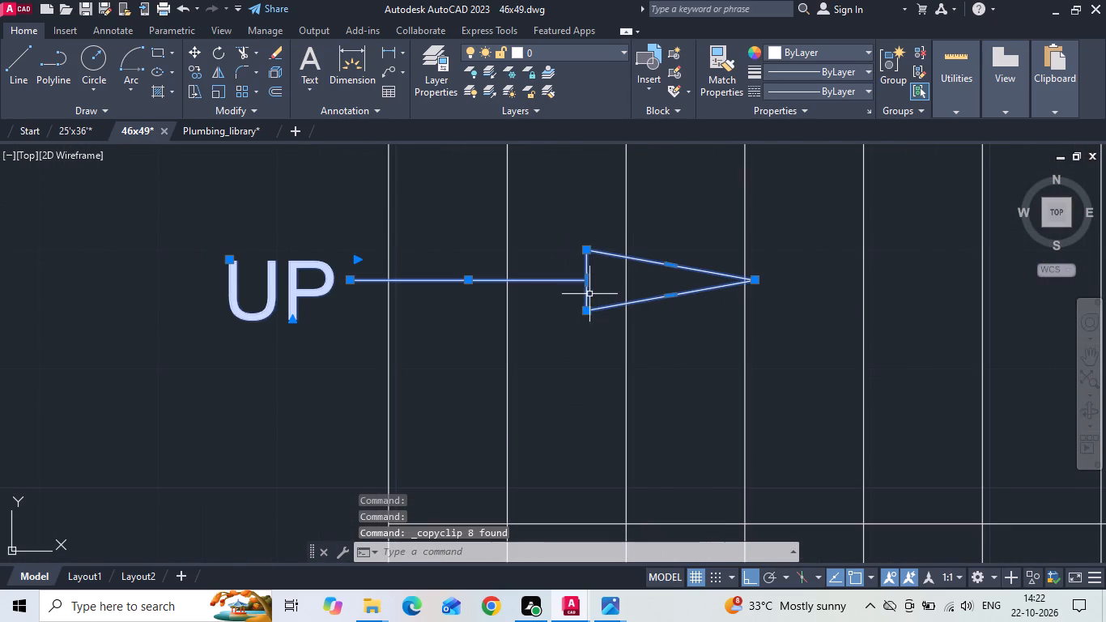
Paste the copied ROAD and UP annotations into the 25'x36' drawing, with ROAD just above the GROUND FLOOR PLAN title.
{"action": "left_click", "coordinate": [74, 136]}
{"action": "key", "text": "ctrl+v"}
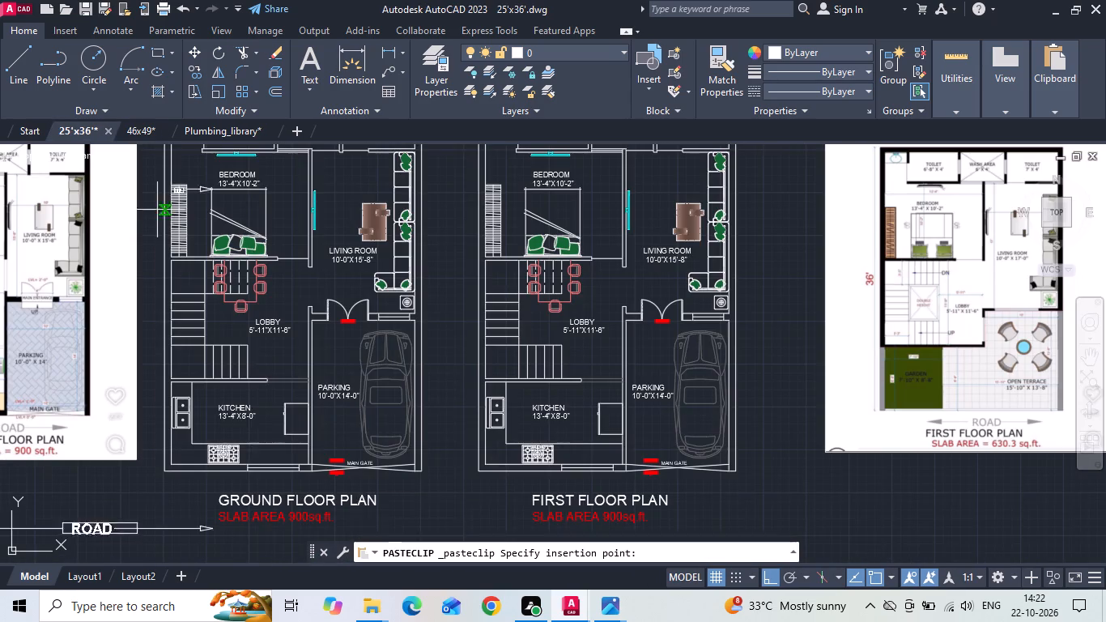
{"action": "scroll", "coordinate": [364, 247], "scroll_direction": "down", "scroll_amount": 3}
{"action": "scroll", "coordinate": [378, 249], "scroll_direction": "up", "scroll_amount": 3}
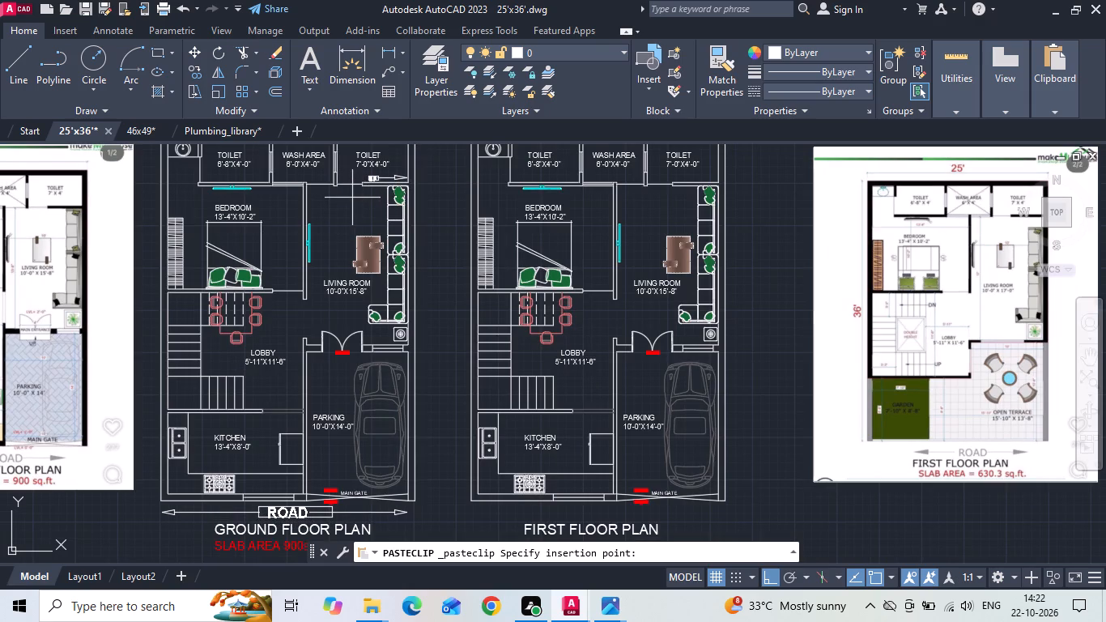
{"action": "left_click", "coordinate": [352, 198]}
Move the pasted UP label with its arrow from the toilet to the foot of the ground floor stairs, above the kitchen wall.
{"action": "scroll", "coordinate": [362, 148], "scroll_direction": "up", "scroll_amount": 2}
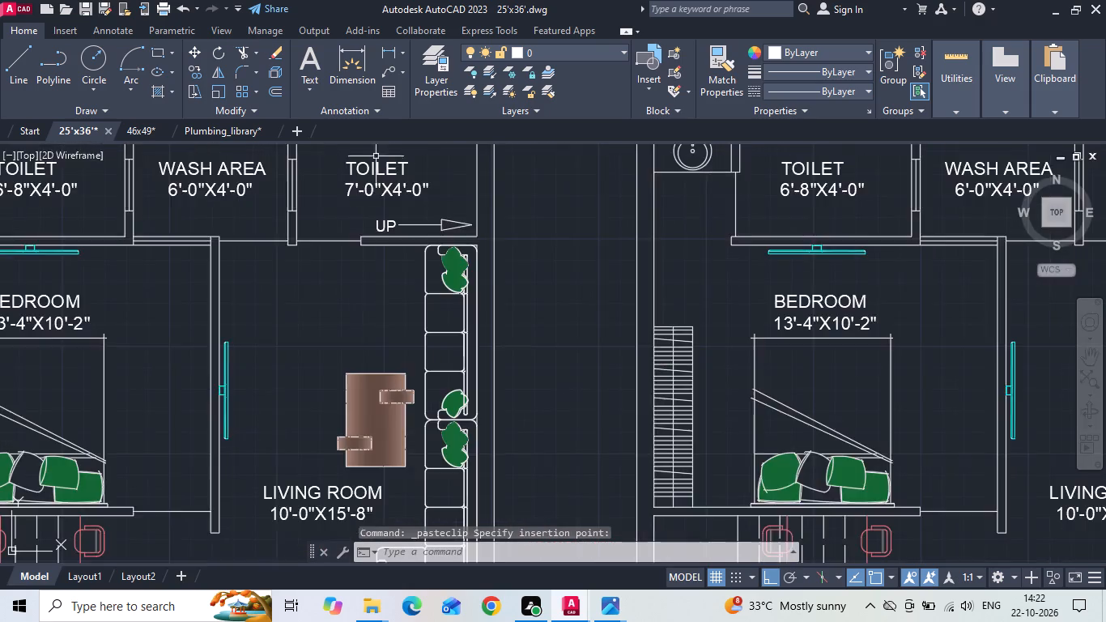
{"action": "scroll", "coordinate": [442, 190], "scroll_direction": "up", "scroll_amount": 2}
{"action": "left_click_drag", "start_coordinate": [443, 239], "coordinate": [437, 252]}
{"action": "left_click", "coordinate": [288, 290]}
{"action": "right_click", "coordinate": [284, 288]}
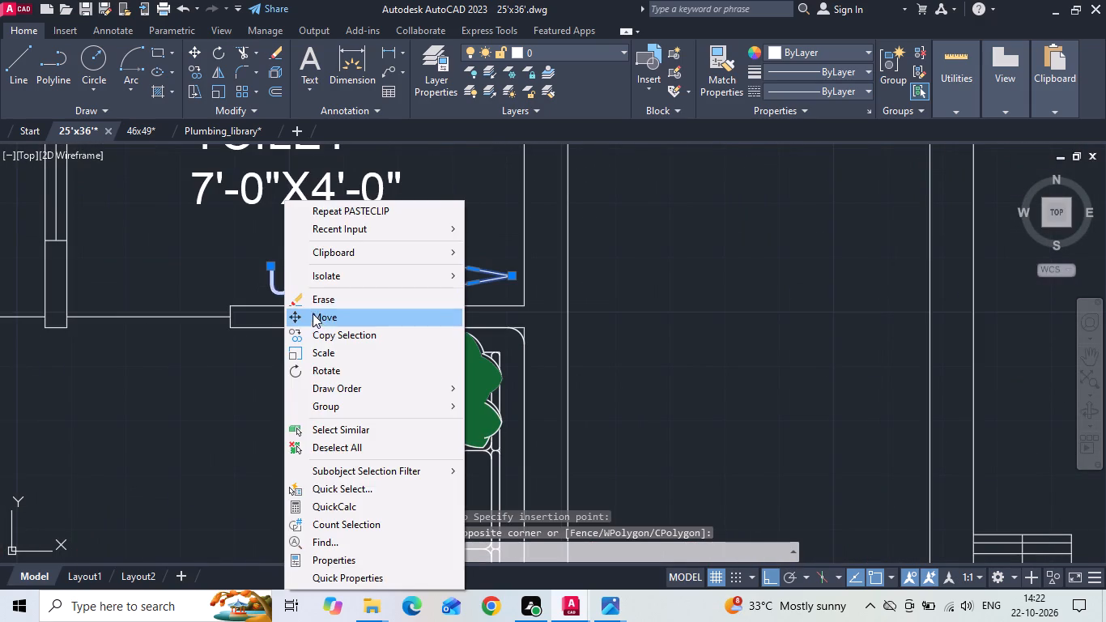
{"action": "left_click", "coordinate": [315, 319]}
{"action": "left_click_drag", "start_coordinate": [413, 257], "coordinate": [395, 294]}
{"action": "scroll", "coordinate": [504, 264], "scroll_direction": "down", "scroll_amount": 2}
{"action": "middle_click_drag", "start_coordinate": [484, 416], "coordinate": [538, 339]}
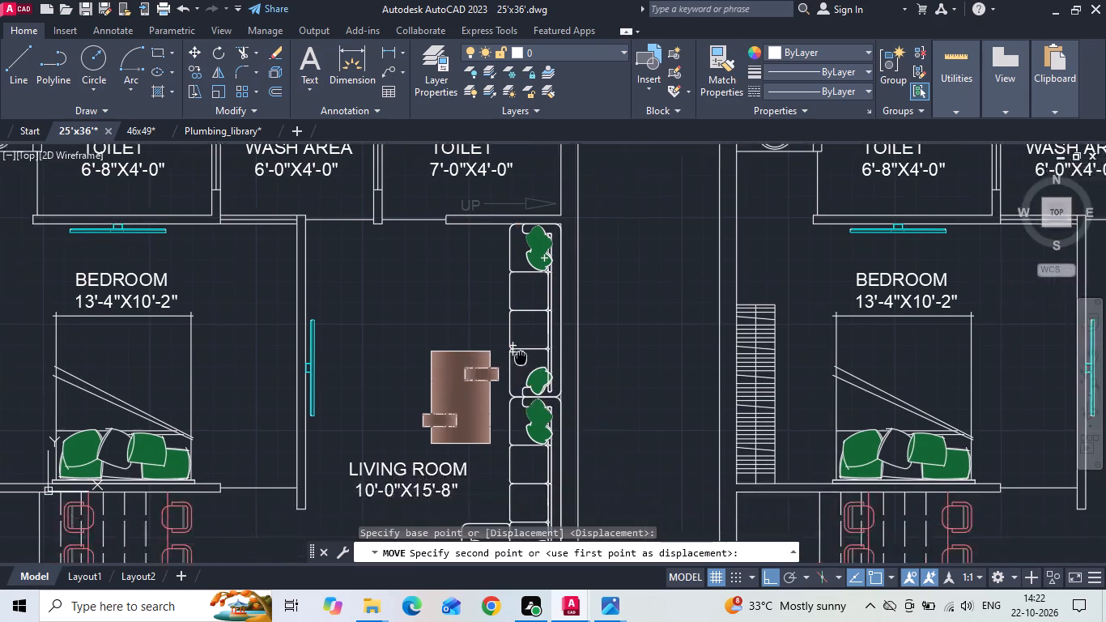
{"action": "middle_click_drag", "start_coordinate": [538, 339], "coordinate": [611, 264]}
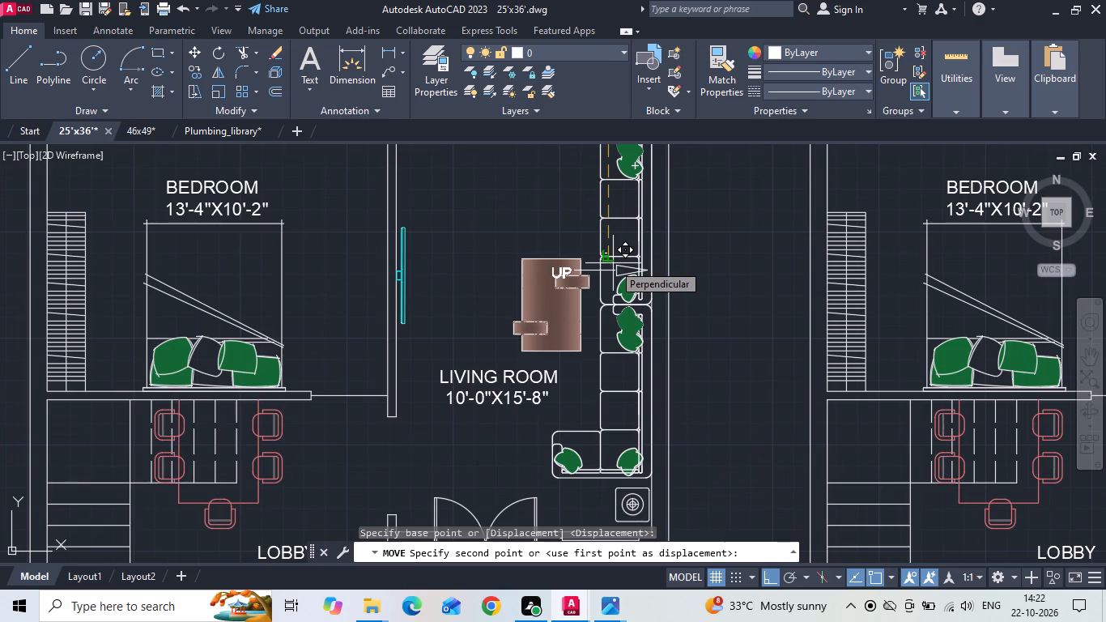
{"action": "scroll", "coordinate": [611, 253], "scroll_direction": "down", "scroll_amount": 1}
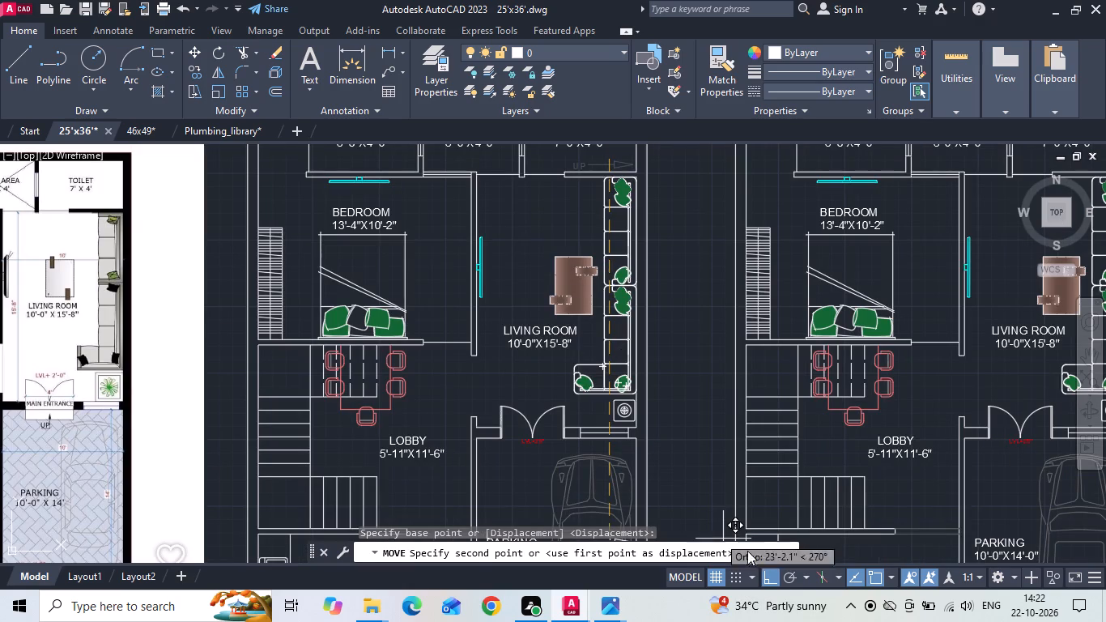
{"action": "left_click", "coordinate": [769, 580]}
{"action": "middle_click_drag", "start_coordinate": [418, 458], "coordinate": [485, 317]}
{"action": "scroll", "coordinate": [499, 324], "scroll_direction": "down", "scroll_amount": 1}
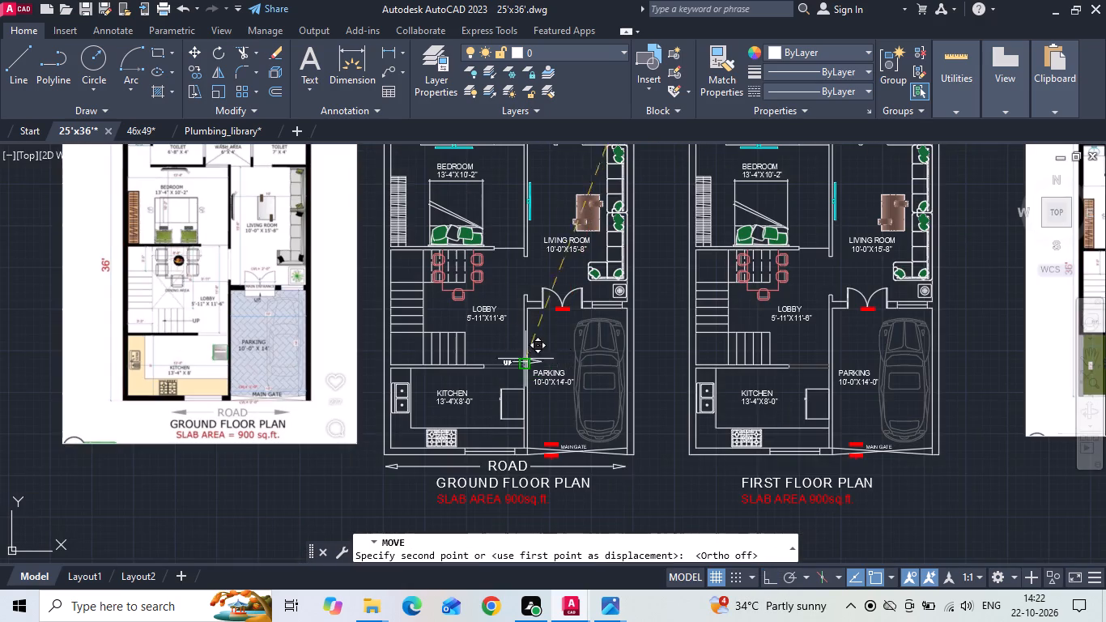
{"action": "scroll", "coordinate": [461, 354], "scroll_direction": "up", "scroll_amount": 5}
{"action": "left_click", "coordinate": [530, 281]}
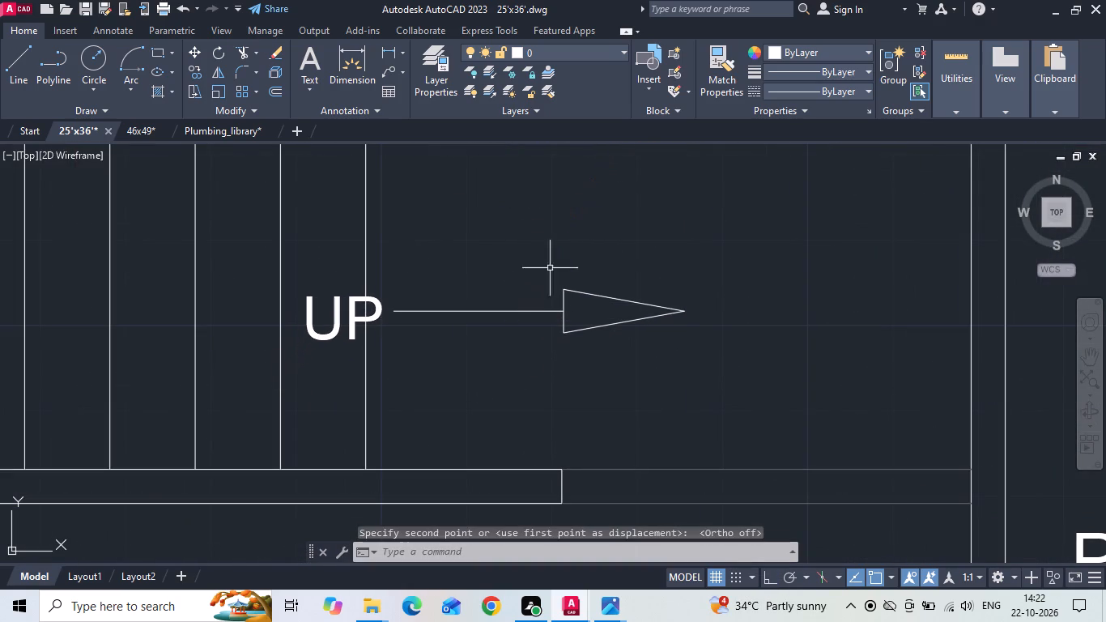
Mirror the UP label and arrow about a vertical line so the arrow points into the stairs, erasing the source objects.
{"action": "left_click_drag", "start_coordinate": [632, 243], "coordinate": [607, 282]}
{"action": "left_click", "coordinate": [413, 371]}
{"action": "left_click", "coordinate": [333, 323]}
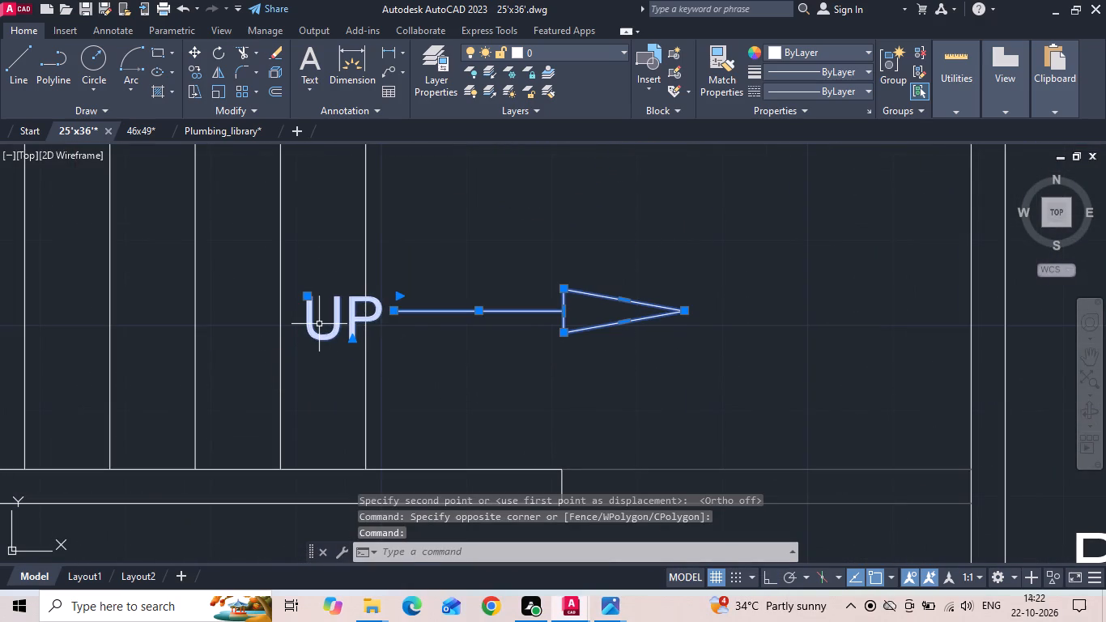
{"action": "type", "text": "MI"}
{"action": "key", "text": "F8"}
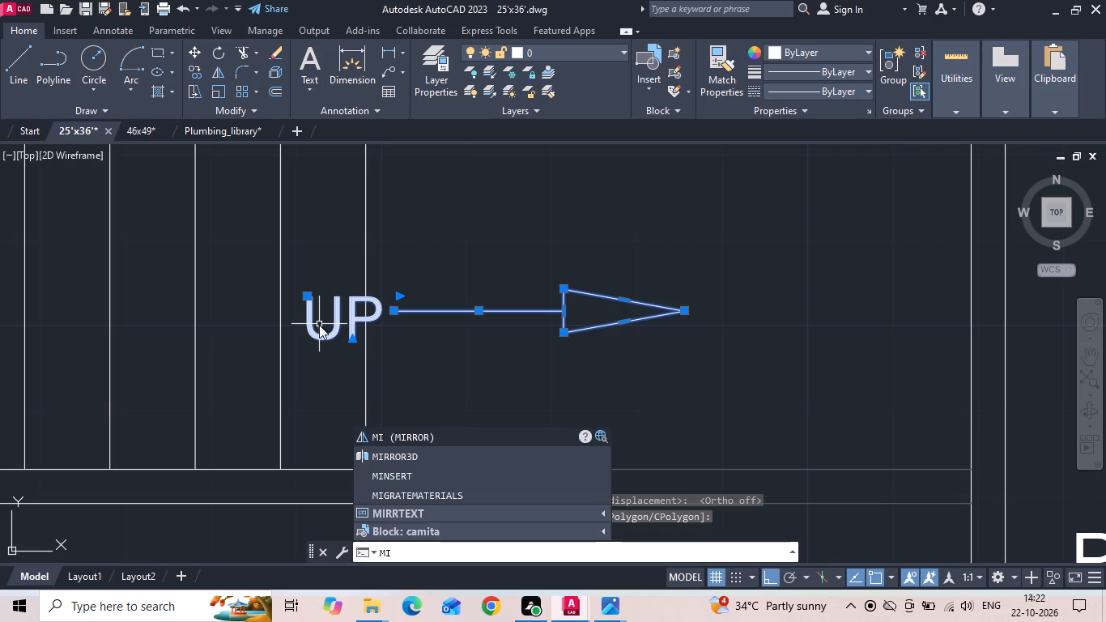
{"action": "key", "text": "space"}
{"action": "left_click_drag", "start_coordinate": [425, 271], "coordinate": [416, 305]}
{"action": "left_click", "coordinate": [408, 329]}
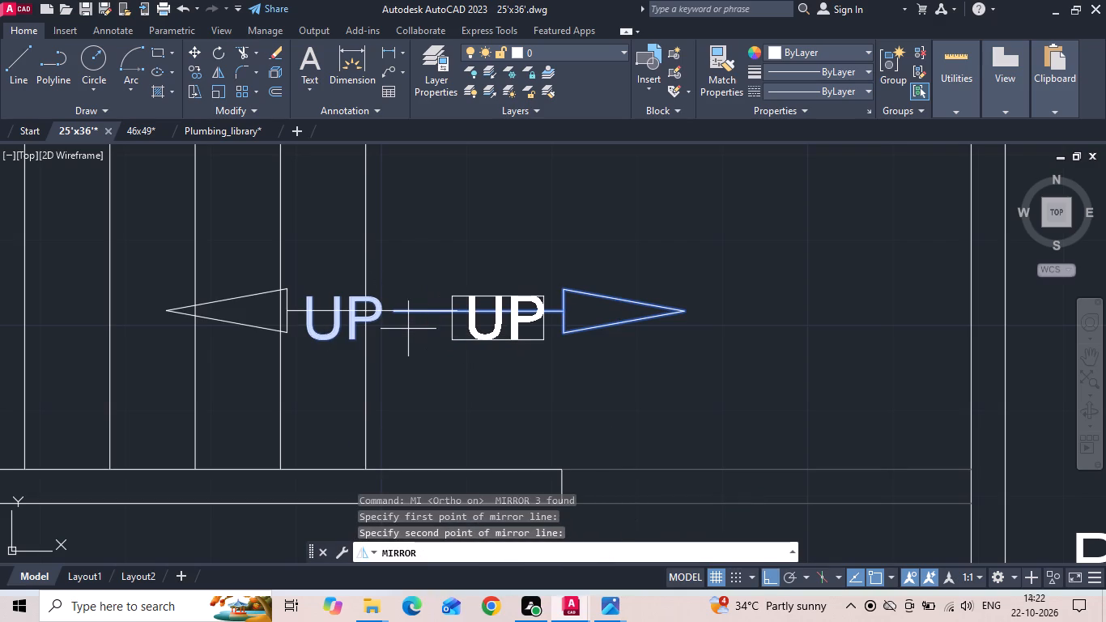
{"action": "type", "text": "Y"}
{"action": "key", "text": "space"}
Move the UP arrow's shaft line by its midpoint onto the midpoint of the outermost stair tread line.
{"action": "middle_click_drag", "start_coordinate": [431, 327], "coordinate": [508, 314]}
{"action": "scroll", "coordinate": [505, 314], "scroll_direction": "down", "scroll_amount": 1}
{"action": "scroll", "coordinate": [502, 306], "scroll_direction": "up", "scroll_amount": 1}
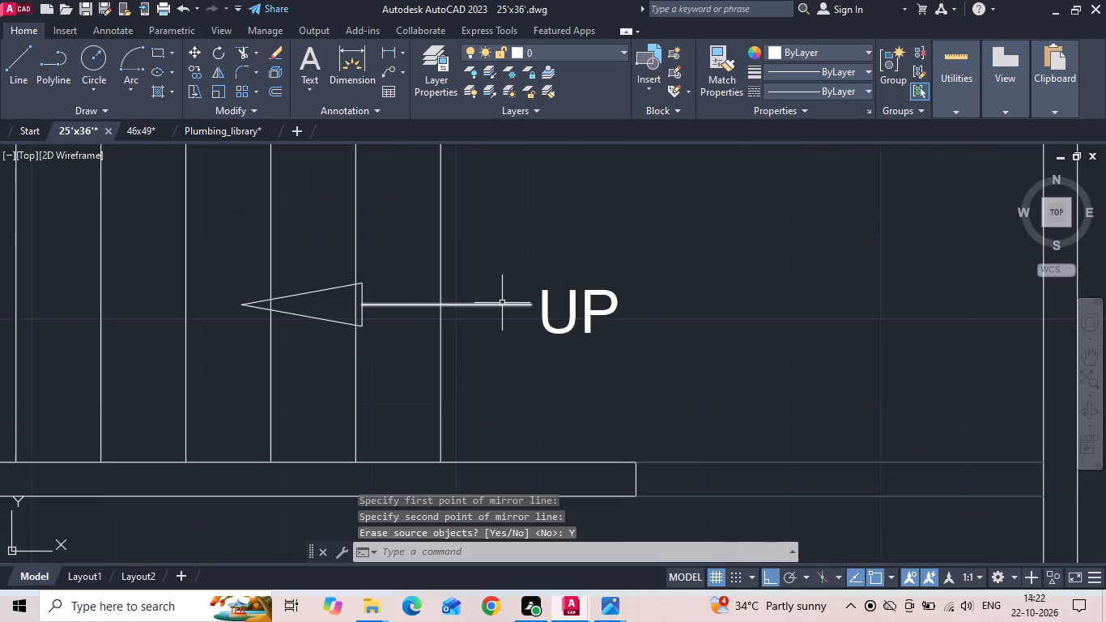
{"action": "scroll", "coordinate": [499, 317], "scroll_direction": "down", "scroll_amount": 1}
{"action": "left_click", "coordinate": [499, 307]}
{"action": "scroll", "coordinate": [477, 313], "scroll_direction": "up", "scroll_amount": 1}
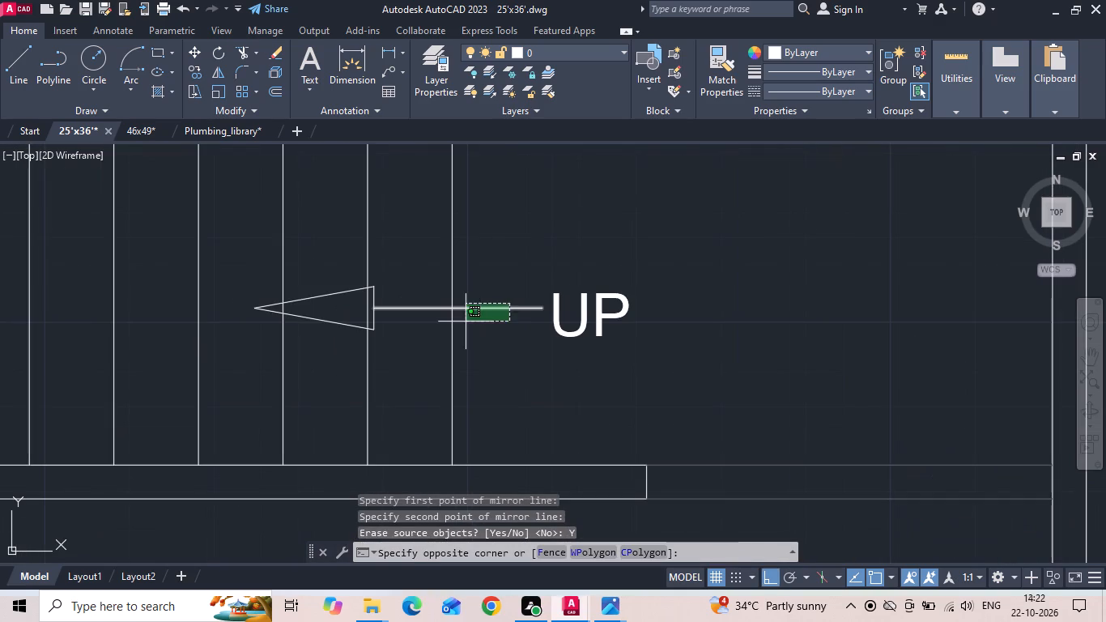
{"action": "left_click", "coordinate": [466, 322]}
{"action": "right_click", "coordinate": [480, 275]}
{"action": "left_click", "coordinate": [516, 296]}
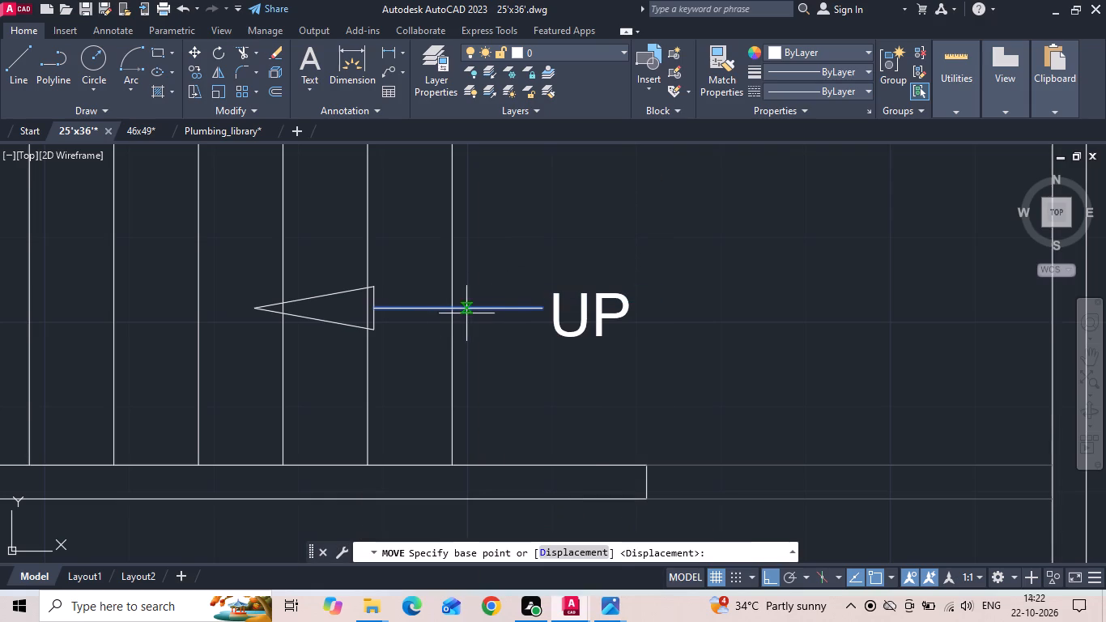
{"action": "left_click", "coordinate": [464, 310]}
{"action": "left_click", "coordinate": [450, 296]}
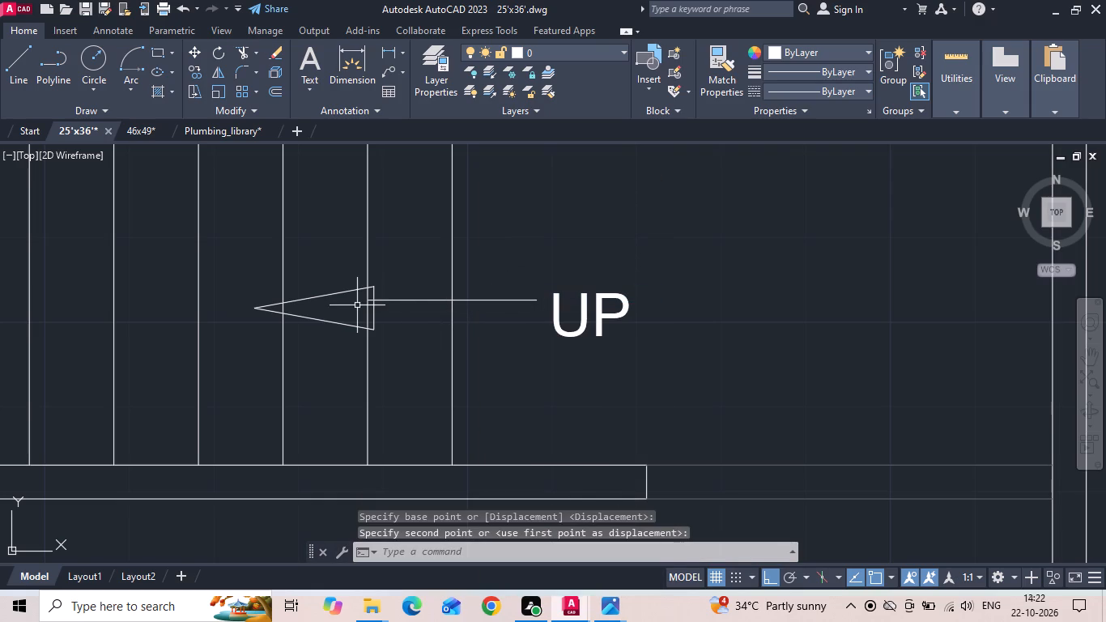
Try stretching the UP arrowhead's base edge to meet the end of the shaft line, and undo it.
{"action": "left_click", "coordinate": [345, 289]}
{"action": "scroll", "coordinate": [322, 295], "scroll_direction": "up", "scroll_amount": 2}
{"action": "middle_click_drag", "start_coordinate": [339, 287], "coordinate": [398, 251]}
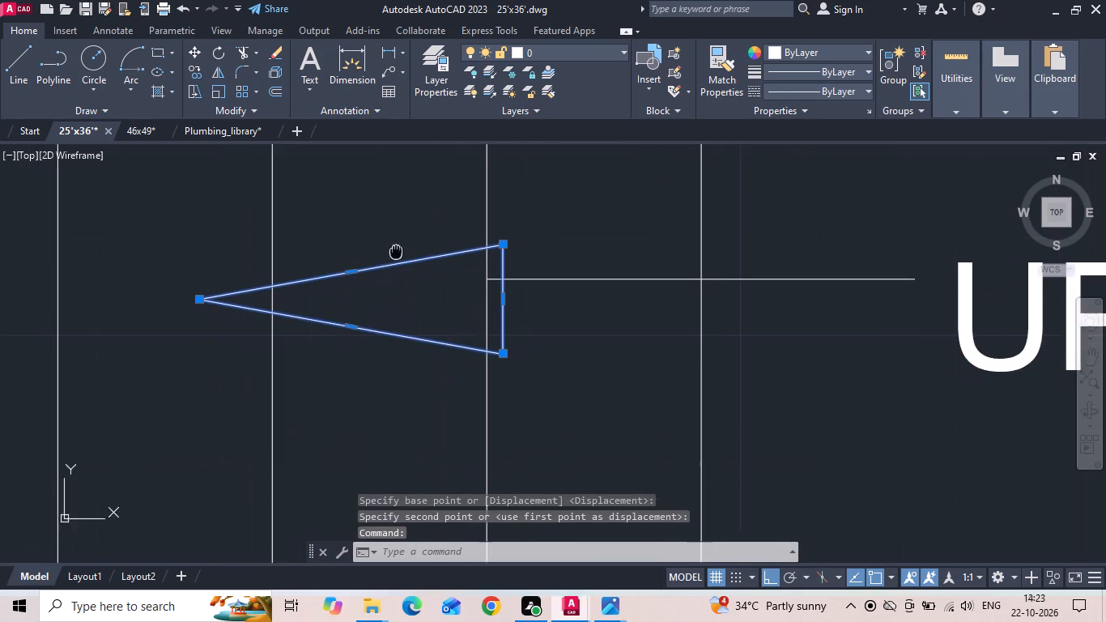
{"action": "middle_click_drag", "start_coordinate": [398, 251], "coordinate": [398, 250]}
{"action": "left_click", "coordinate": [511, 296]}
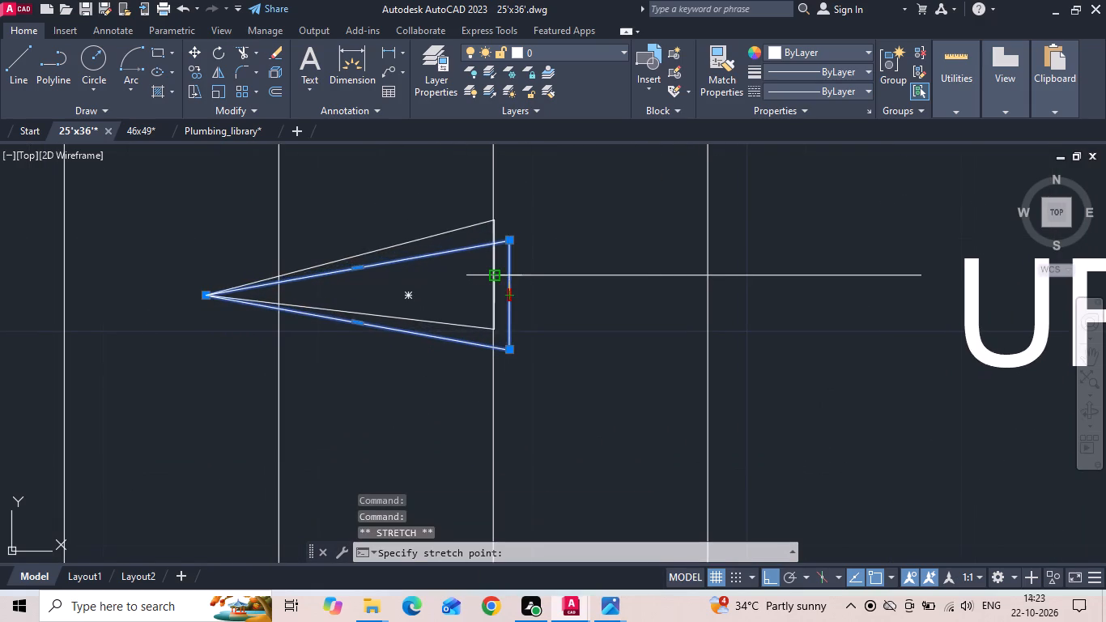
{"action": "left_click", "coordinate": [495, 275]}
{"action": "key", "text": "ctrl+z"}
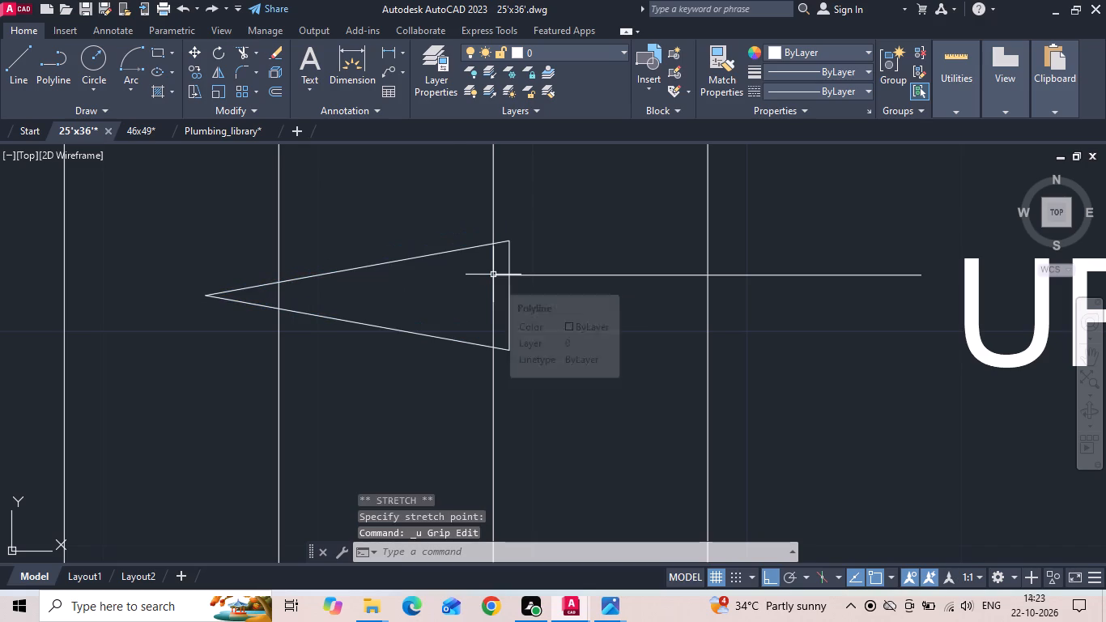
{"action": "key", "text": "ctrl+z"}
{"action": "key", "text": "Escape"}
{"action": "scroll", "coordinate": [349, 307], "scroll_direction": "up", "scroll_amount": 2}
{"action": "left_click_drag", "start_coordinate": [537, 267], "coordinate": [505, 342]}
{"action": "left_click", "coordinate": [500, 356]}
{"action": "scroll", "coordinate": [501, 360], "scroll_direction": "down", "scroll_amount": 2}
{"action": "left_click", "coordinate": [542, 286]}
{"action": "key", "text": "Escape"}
Move the UP arrowhead vertically by its base midpoint so that it is centred on the shaft line.
{"action": "scroll", "coordinate": [446, 315], "scroll_direction": "up", "scroll_amount": 2}
{"action": "left_click_drag", "start_coordinate": [445, 315], "coordinate": [440, 326]}
{"action": "left_click", "coordinate": [391, 378]}
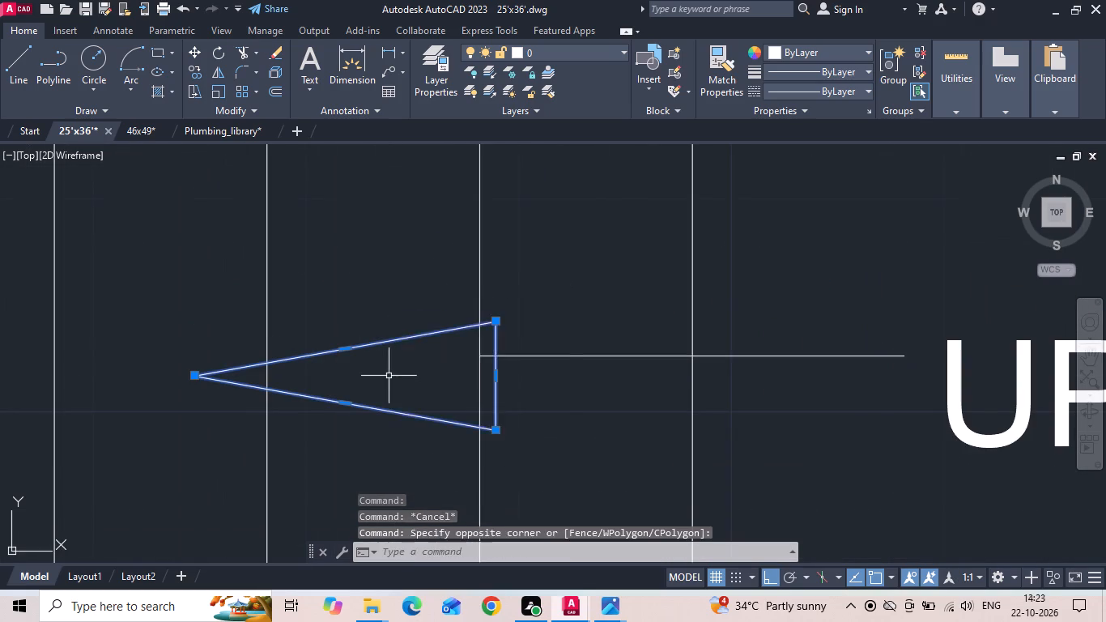
{"action": "right_click", "coordinate": [388, 374]}
{"action": "left_click", "coordinate": [421, 300]}
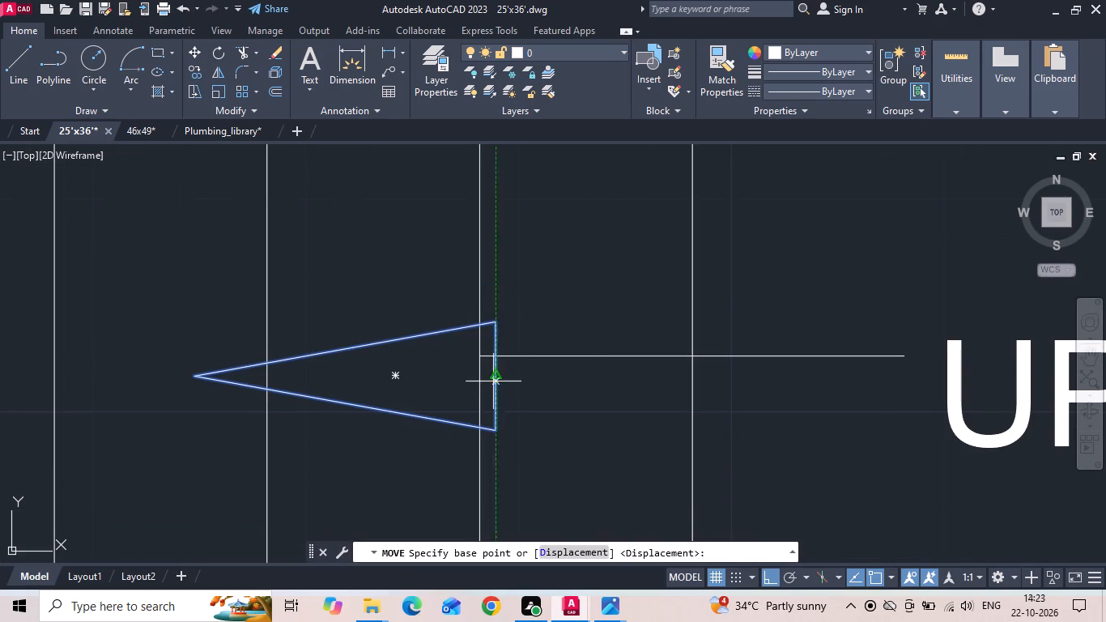
{"action": "left_click", "coordinate": [494, 380]}
{"action": "left_click", "coordinate": [495, 359]}
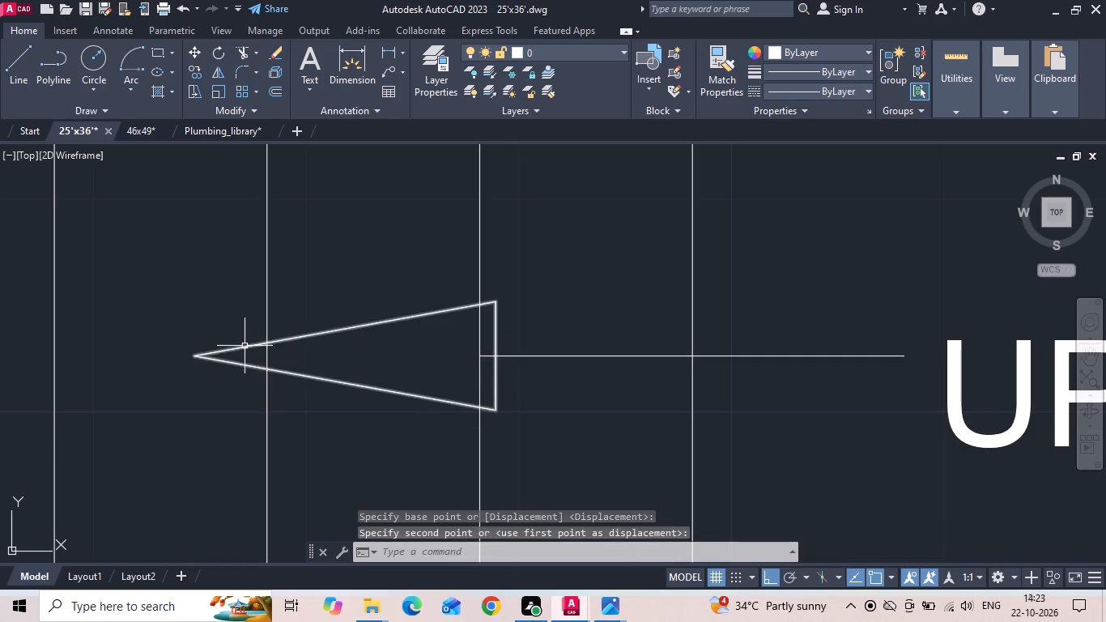
Shorten the UP arrowhead by stretching its tip about 5.5" towards its base.
{"action": "left_click", "coordinate": [243, 346]}
{"action": "left_click_drag", "start_coordinate": [192, 356], "coordinate": [206, 356]}
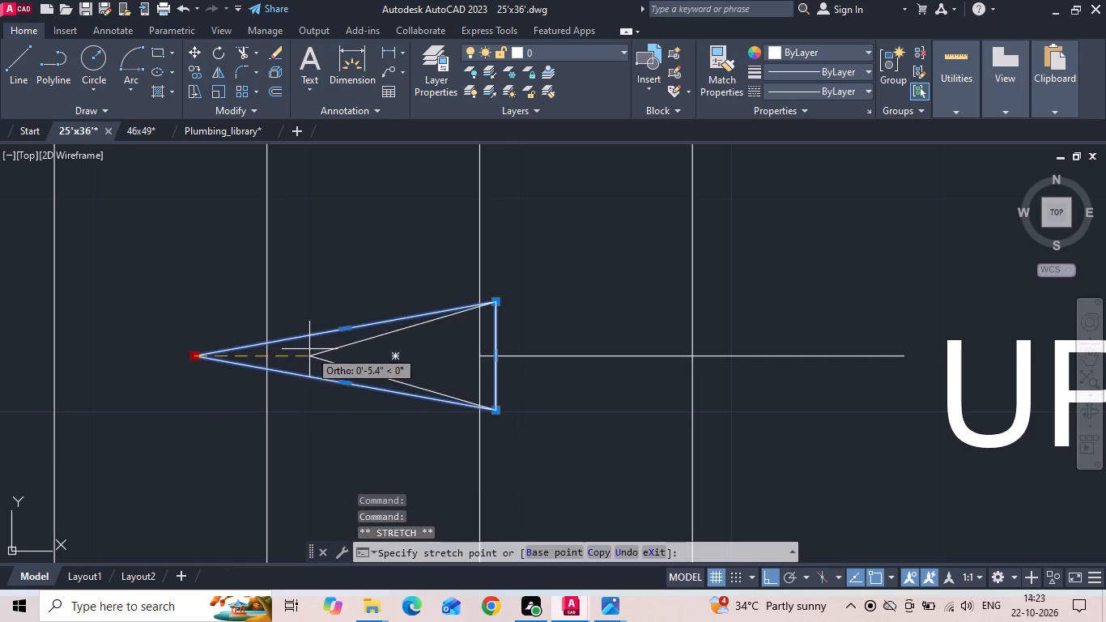
{"action": "left_click", "coordinate": [312, 349]}
{"action": "scroll", "coordinate": [423, 408], "scroll_direction": "up", "scroll_amount": 2}
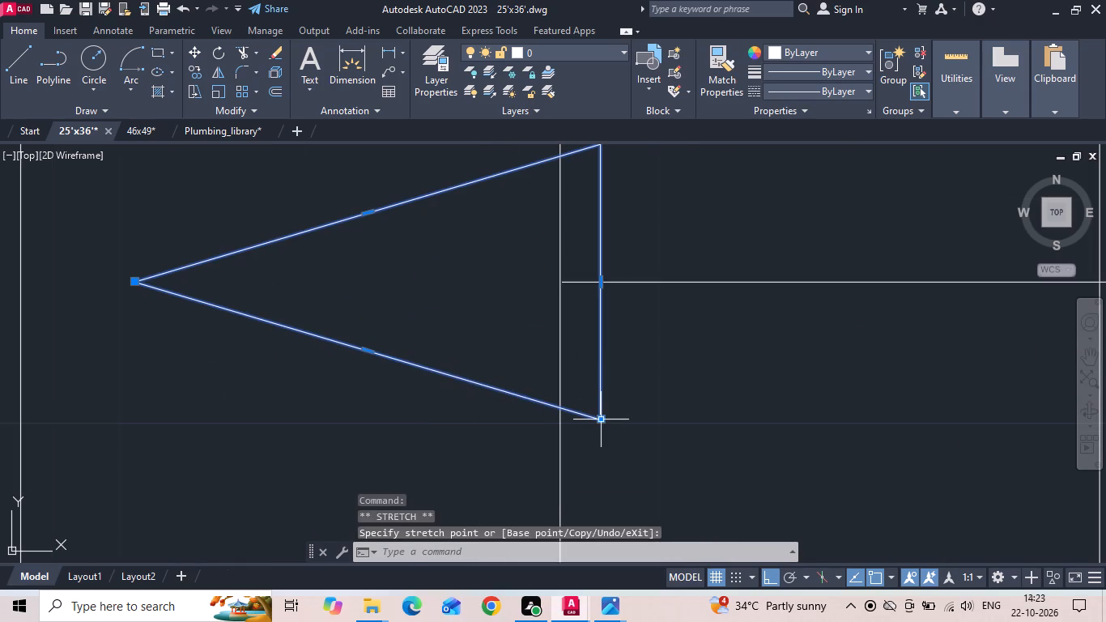
Stretch the lower and upper base corners of the UP arrowhead 2" each towards the shaft line.
{"action": "left_click", "coordinate": [599, 420]}
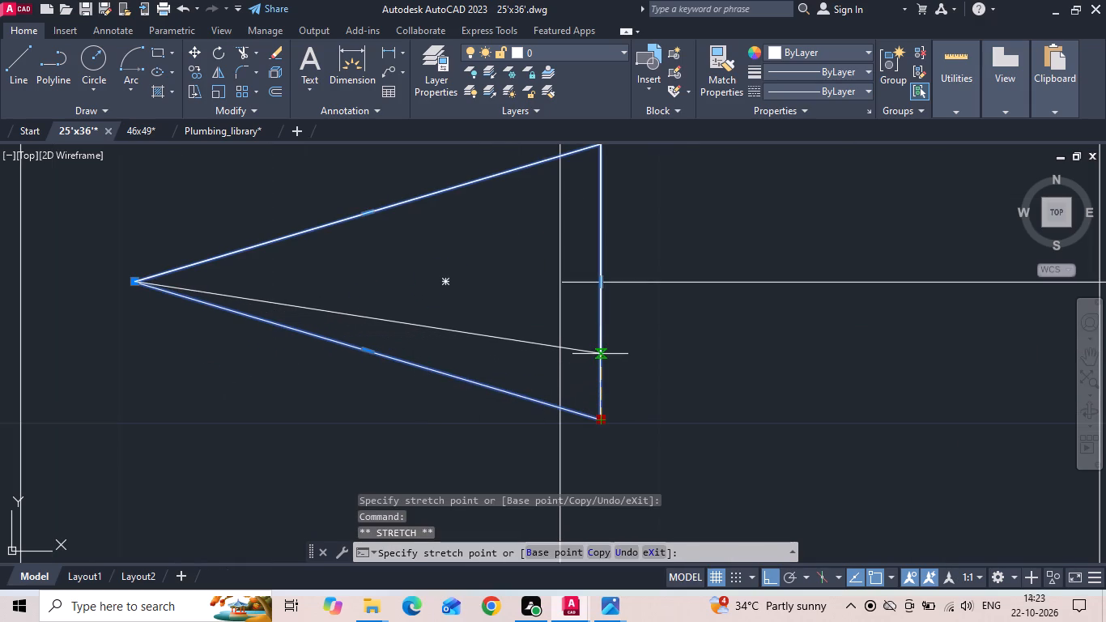
{"action": "key", "text": "2"}
{"action": "key", "text": "Return"}
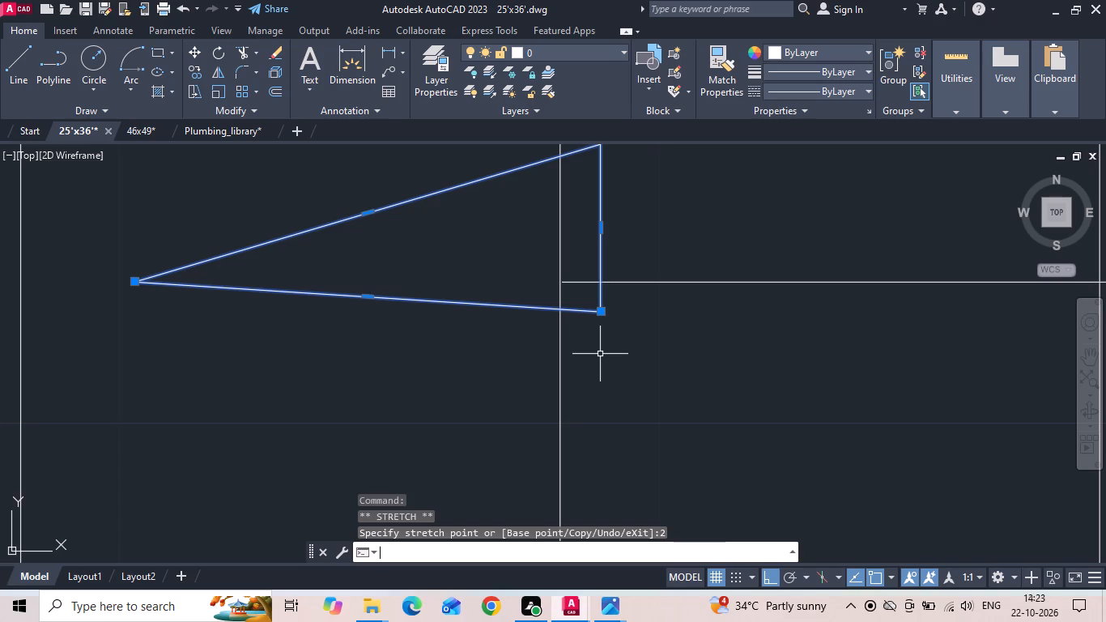
{"action": "middle_click_drag", "start_coordinate": [599, 355], "coordinate": [599, 398]}
{"action": "left_click_drag", "start_coordinate": [604, 184], "coordinate": [604, 198]}
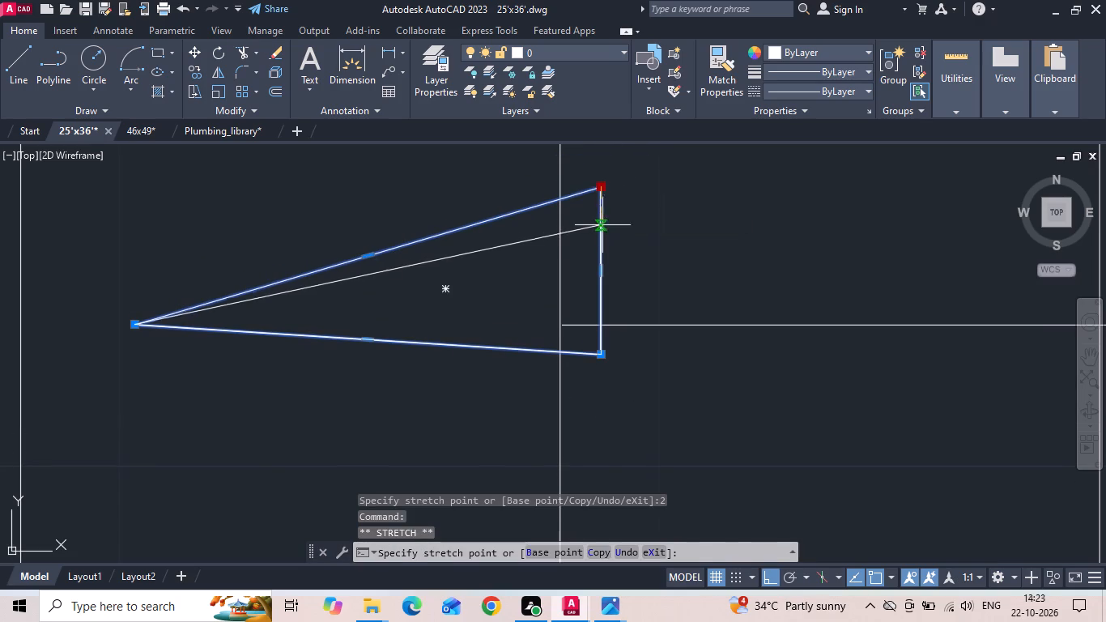
{"action": "key", "text": "2"}
{"action": "key", "text": "Return"}
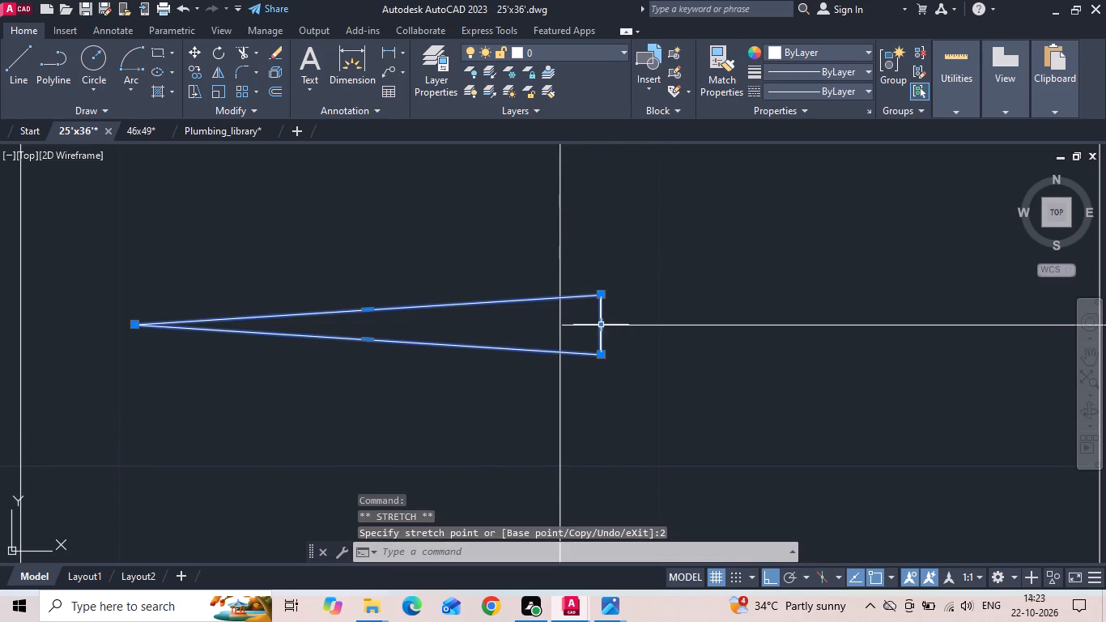
Stretch the upper and lower base corners of the UP arrowhead 1" each away from the shaft line.
{"action": "left_click_drag", "start_coordinate": [603, 298], "coordinate": [606, 288]}
{"action": "type", "text": "1"}
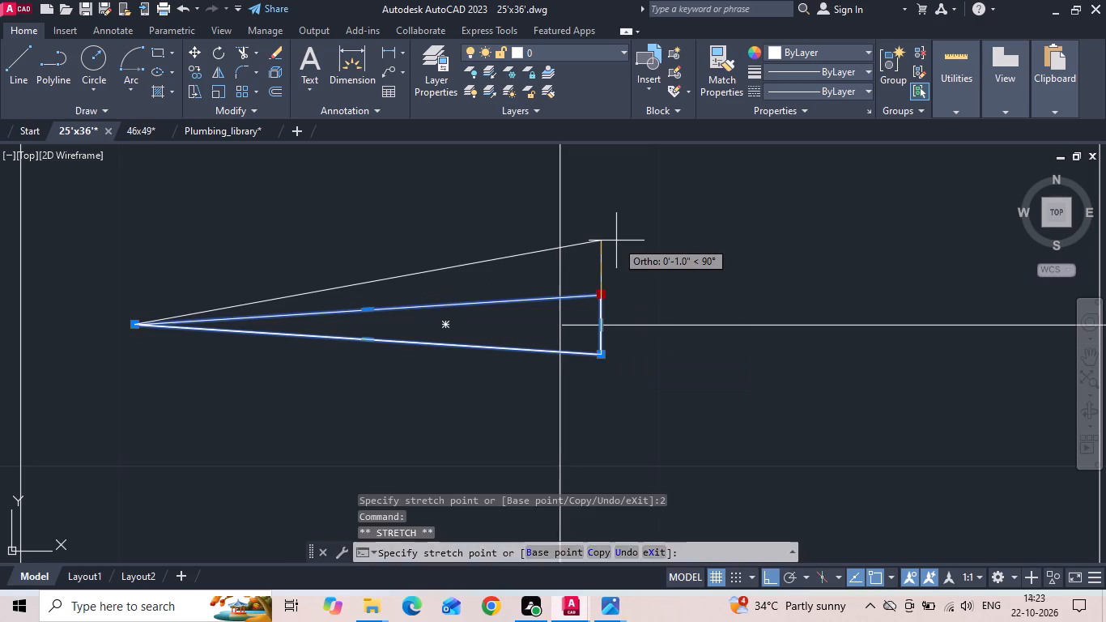
{"action": "key", "text": "space"}
{"action": "left_click_drag", "start_coordinate": [599, 356], "coordinate": [598, 391]}
{"action": "key", "text": "1"}
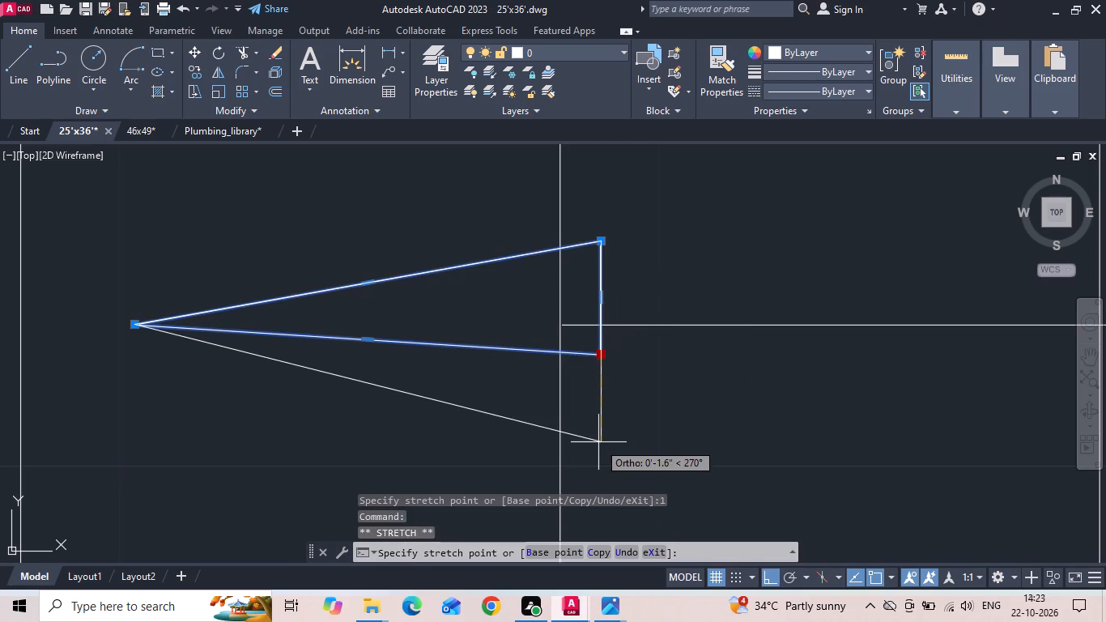
{"action": "key", "text": "space"}
{"action": "scroll", "coordinate": [462, 386], "scroll_direction": "down", "scroll_amount": 2}
{"action": "key", "text": "Escape"}
Move the UP text upwards to line up with the arrow's shaft, and sideways to sit right against the shaft's end.
{"action": "scroll", "coordinate": [576, 356], "scroll_direction": "down", "scroll_amount": 2}
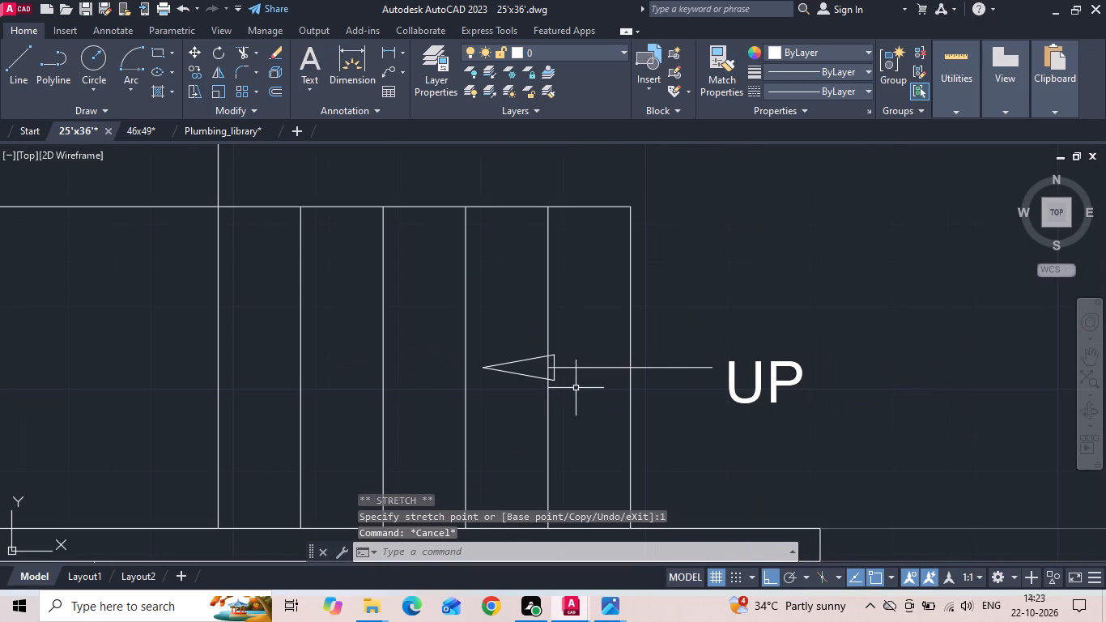
{"action": "left_click", "coordinate": [746, 388]}
{"action": "left_click", "coordinate": [731, 346]}
{"action": "right_click", "coordinate": [731, 345]}
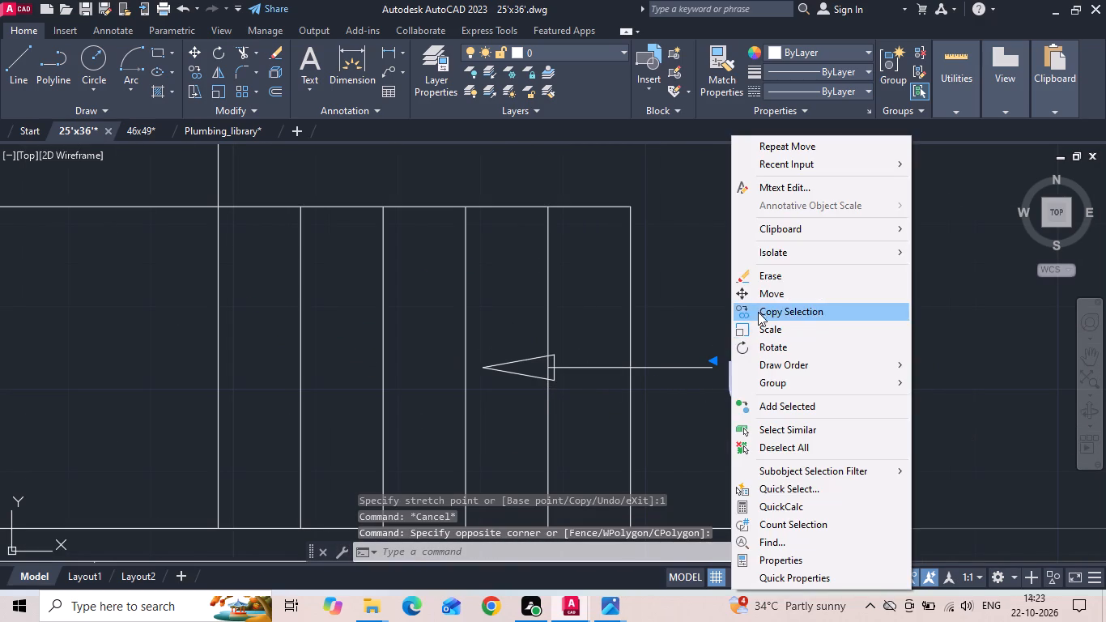
{"action": "left_click", "coordinate": [764, 292]}
{"action": "left_click", "coordinate": [784, 304]}
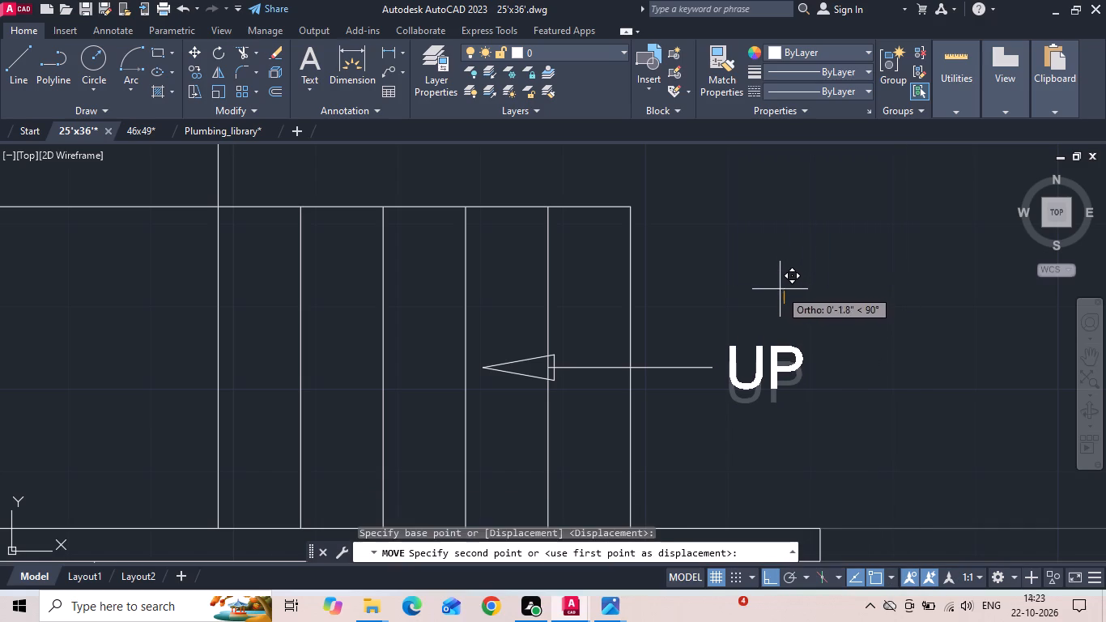
{"action": "left_click", "coordinate": [780, 291]}
{"action": "left_click_drag", "start_coordinate": [776, 332], "coordinate": [744, 386]}
{"action": "left_click", "coordinate": [743, 388]}
{"action": "right_click", "coordinate": [743, 388]}
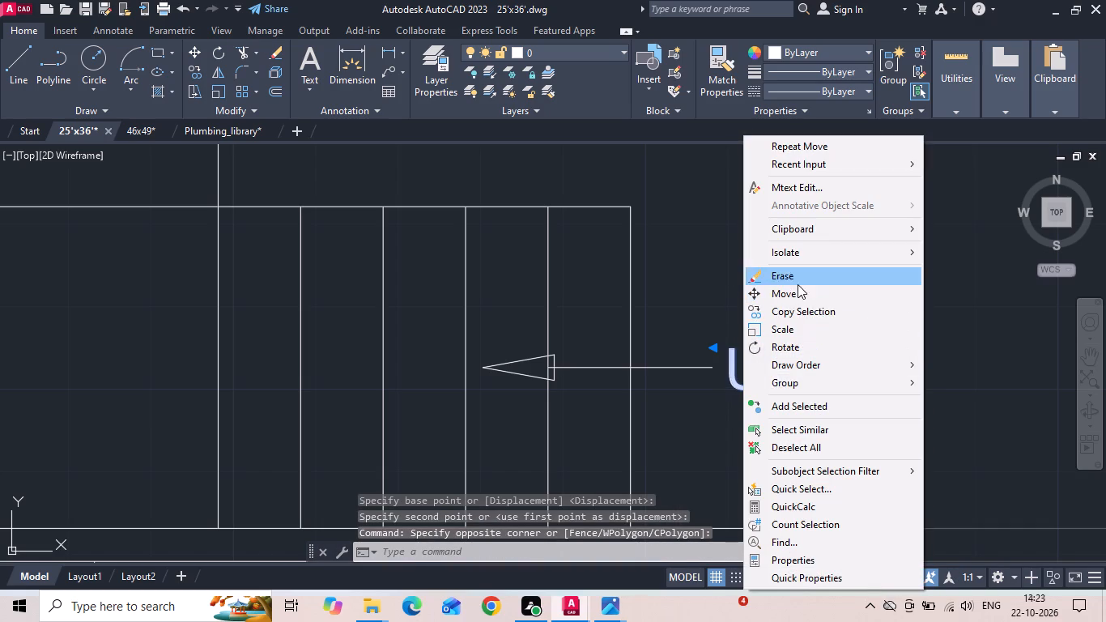
{"action": "left_click", "coordinate": [797, 292]}
{"action": "left_click", "coordinate": [862, 331]}
{"action": "left_click", "coordinate": [851, 340]}
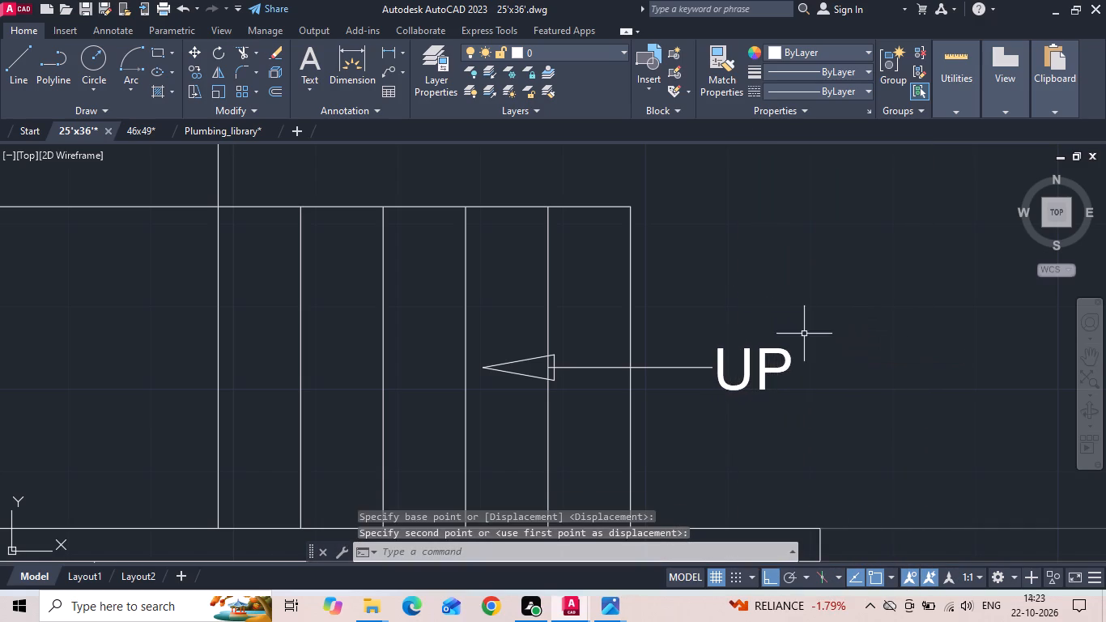
Copy the UP text with its arrow from the ground floor stairs to the matching lower stair flight on the first floor plan.
{"action": "scroll", "coordinate": [760, 317], "scroll_direction": "down", "scroll_amount": 1}
{"action": "left_click_drag", "start_coordinate": [758, 317], "coordinate": [732, 361]}
{"action": "left_click", "coordinate": [711, 387]}
{"action": "scroll", "coordinate": [617, 360], "scroll_direction": "up", "scroll_amount": 2}
{"action": "left_click", "coordinate": [615, 356]}
{"action": "left_click", "coordinate": [585, 309]}
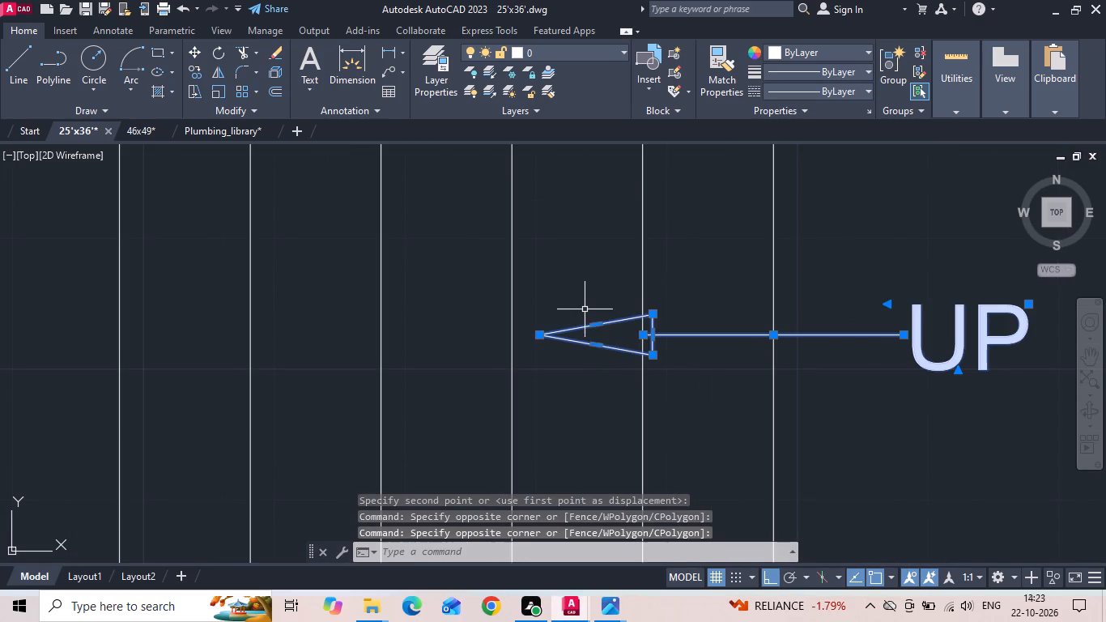
{"action": "right_click", "coordinate": [584, 309]}
{"action": "left_click", "coordinate": [634, 331]}
{"action": "scroll", "coordinate": [623, 386], "scroll_direction": "down", "scroll_amount": 1}
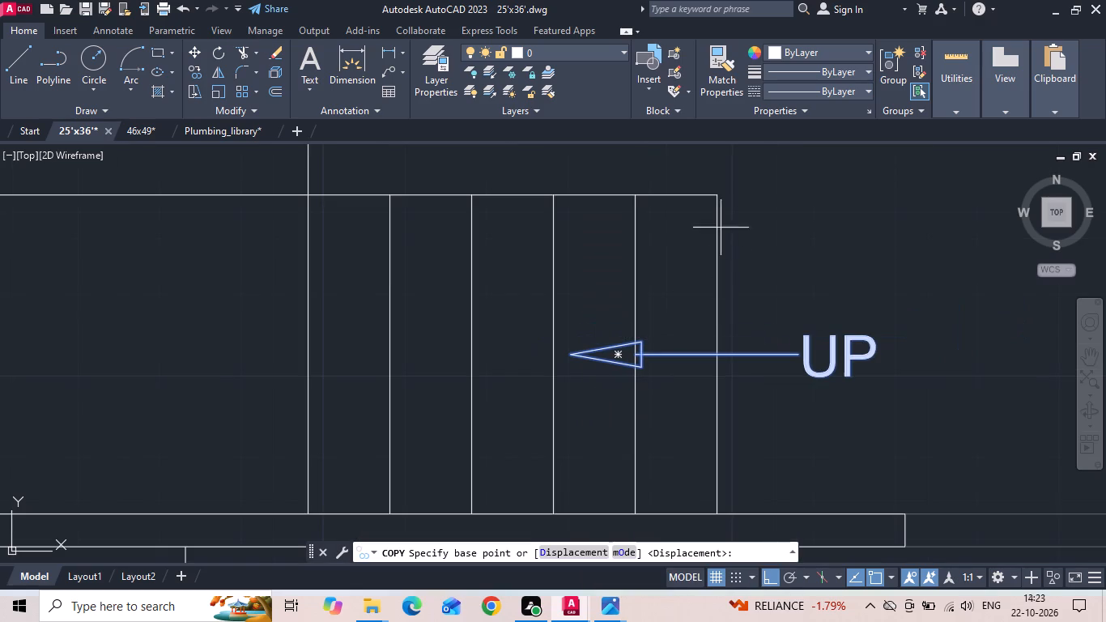
{"action": "left_click", "coordinate": [715, 189]}
{"action": "scroll", "coordinate": [429, 332], "scroll_direction": "down", "scroll_amount": 4}
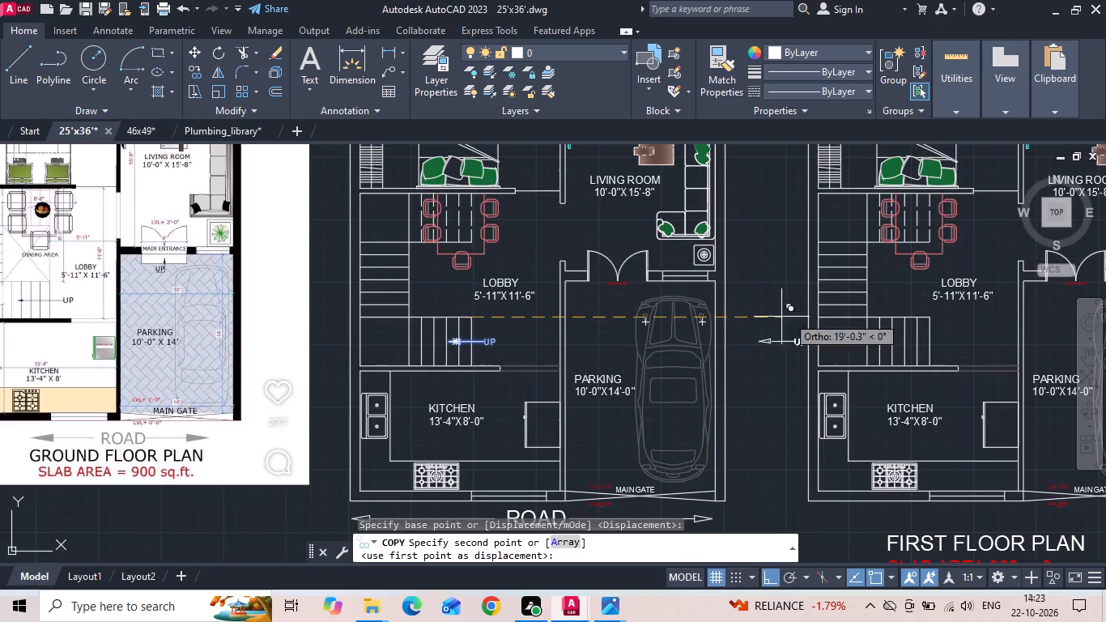
{"action": "scroll", "coordinate": [945, 321], "scroll_direction": "up", "scroll_amount": 2}
{"action": "left_click", "coordinate": [899, 309]}
Place another copy of the UP arrow and text on the first floor plan's upper stair flight, aligned with its top corner.
{"action": "scroll", "coordinate": [710, 380], "scroll_direction": "down", "scroll_amount": 2}
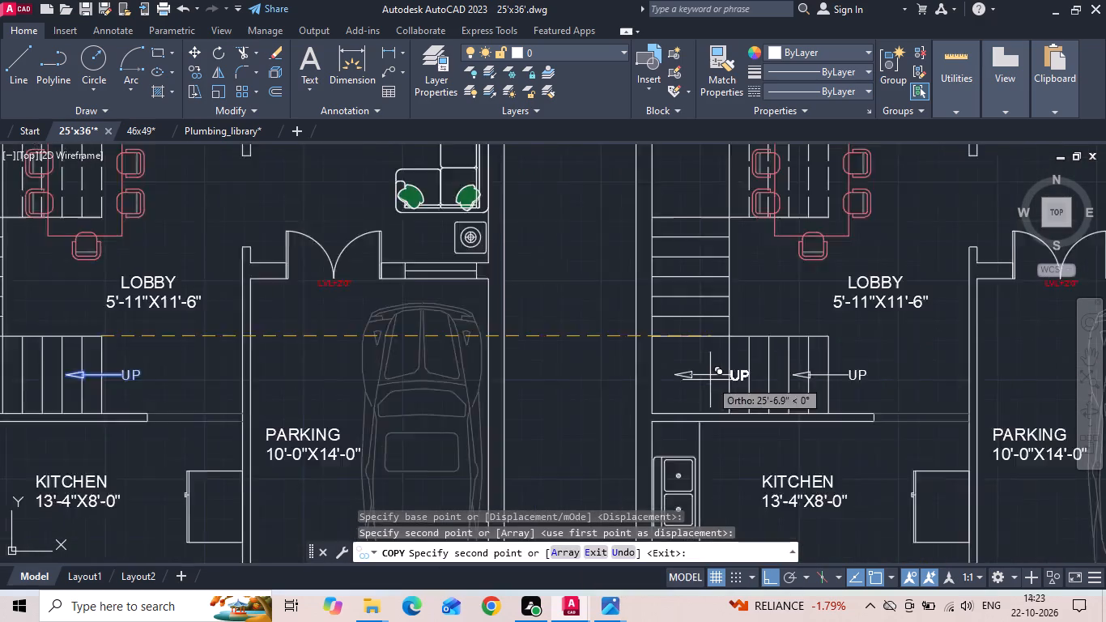
{"action": "scroll", "coordinate": [789, 228], "scroll_direction": "up", "scroll_amount": 2}
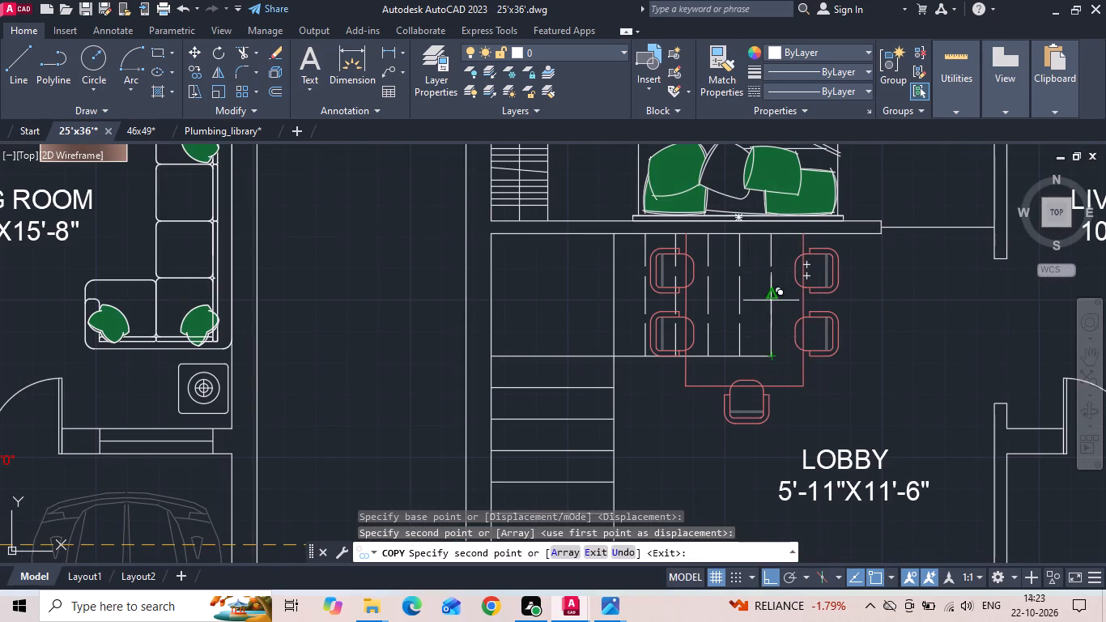
{"action": "left_click", "coordinate": [774, 229]}
{"action": "key", "text": "Escape"}
Change the text of the arrow on the first floor's upper stair flight to DN.
{"action": "scroll", "coordinate": [823, 311], "scroll_direction": "up", "scroll_amount": 2}
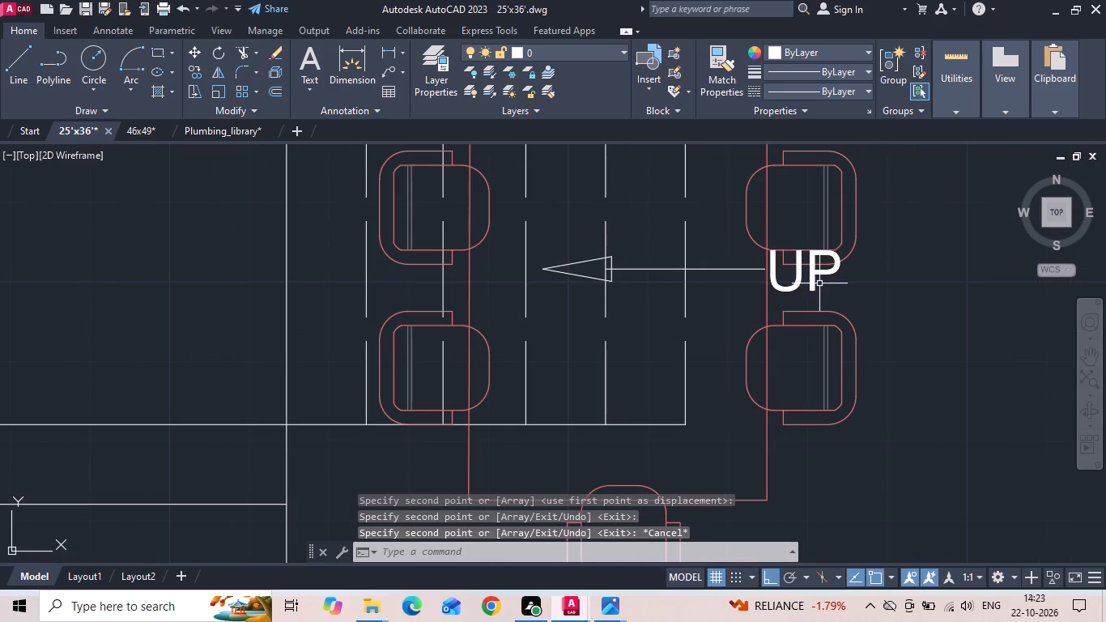
{"action": "double_click", "coordinate": [815, 277]}
{"action": "left_click_drag", "start_coordinate": [829, 288], "coordinate": [789, 292]}
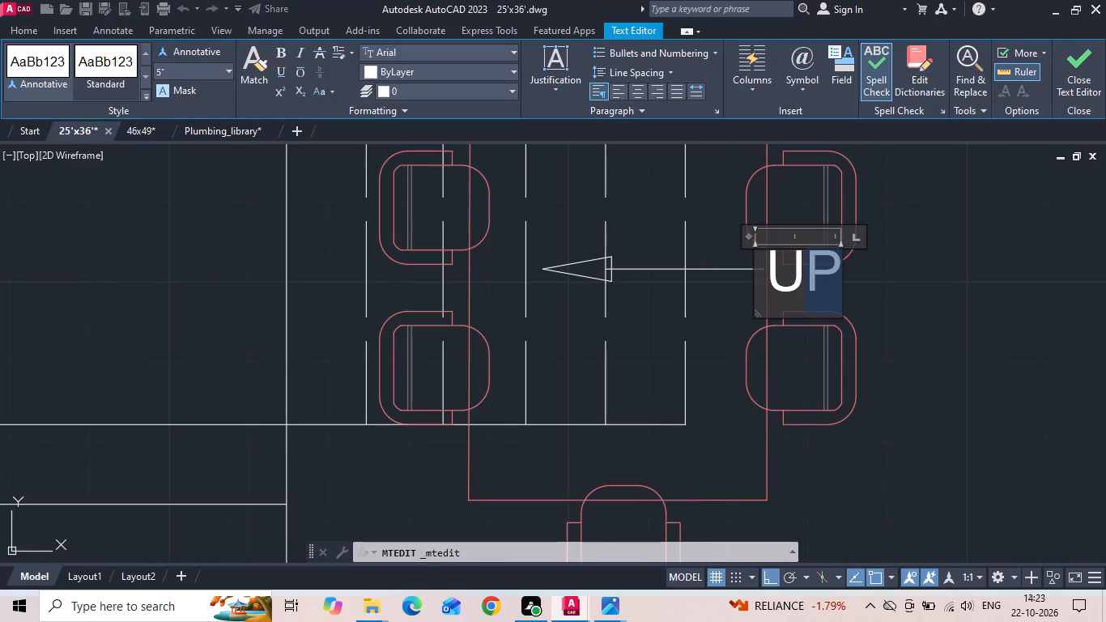
{"action": "key", "text": "BackSpace"}
{"action": "key", "text": "BackSpace"}
{"action": "type", "text": "DN"}
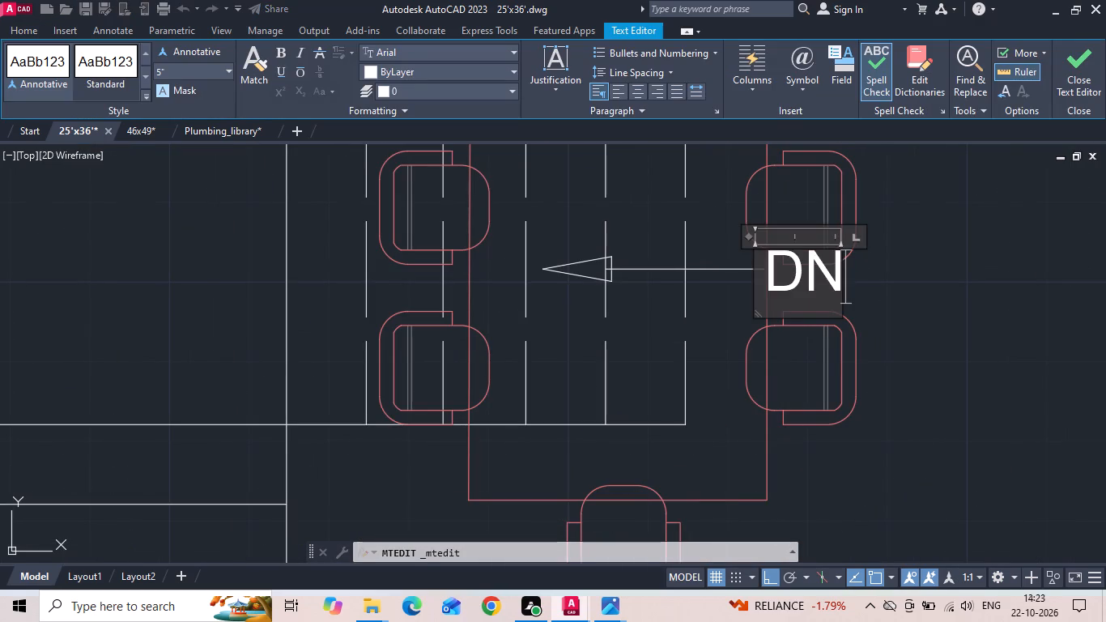
{"action": "left_click", "coordinate": [920, 334]}
{"action": "scroll", "coordinate": [864, 350], "scroll_direction": "down", "scroll_amount": 1}
{"action": "key", "text": "Escape"}
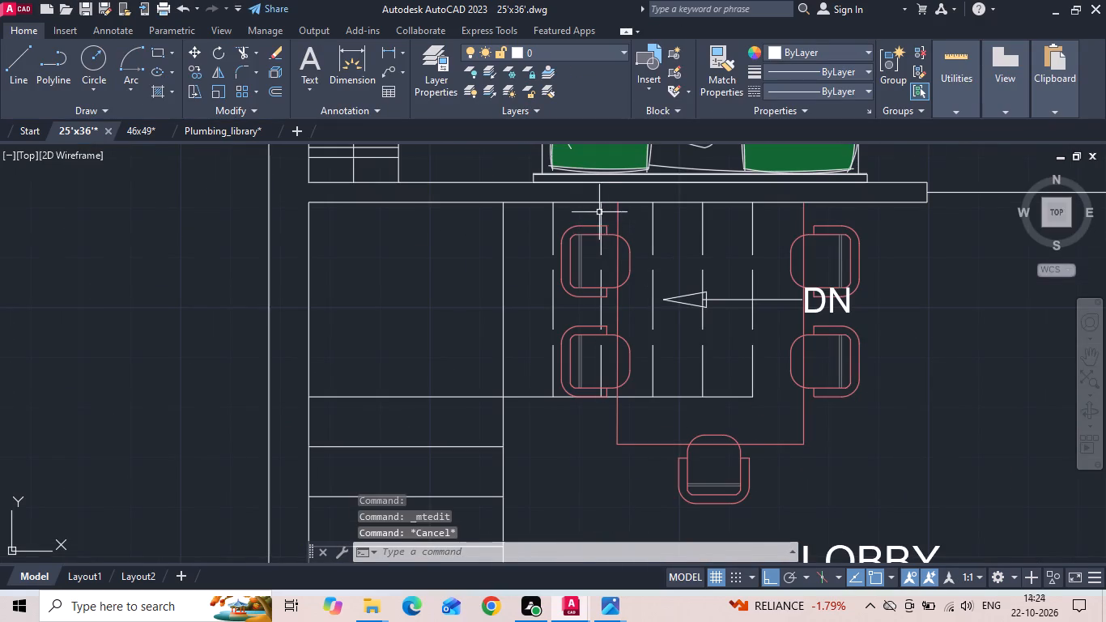
Erase the bulk of the two left-hand dining chairs overlapping the first floor's upper stair flight.
{"action": "left_click_drag", "start_coordinate": [589, 213], "coordinate": [582, 238]}
{"action": "left_click", "coordinate": [557, 360]}
{"action": "key", "text": "Delete"}
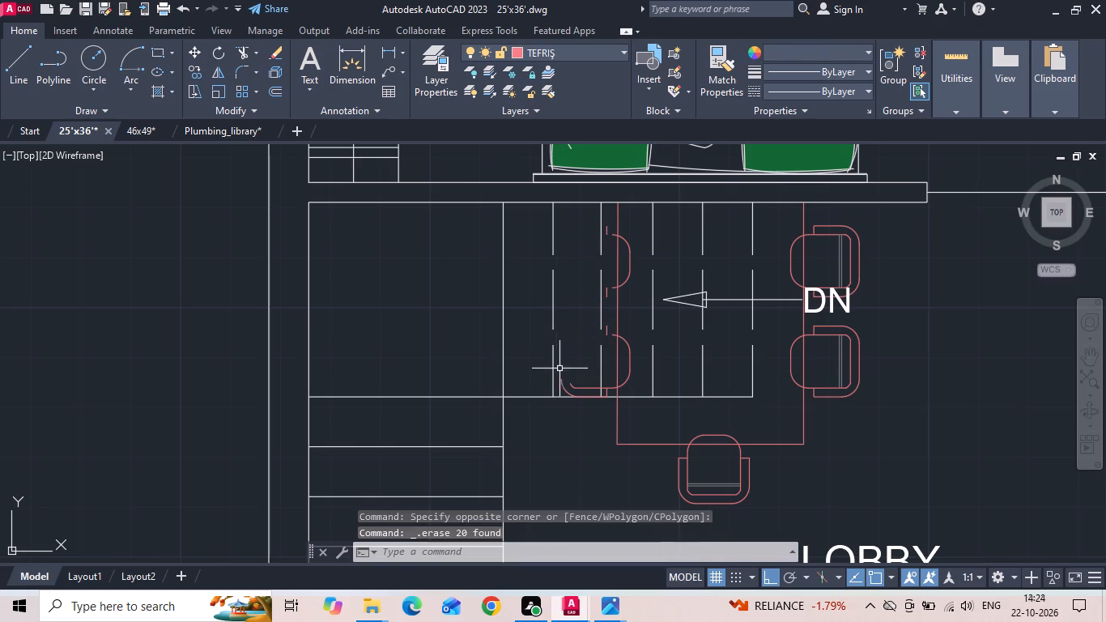
Erase the dining table outline and the single chair at its lower end from the first floor plan.
{"action": "left_click_drag", "start_coordinate": [823, 428], "coordinate": [785, 443]}
{"action": "left_click_drag", "start_coordinate": [609, 466], "coordinate": [606, 476]}
{"action": "key", "text": "Delete"}
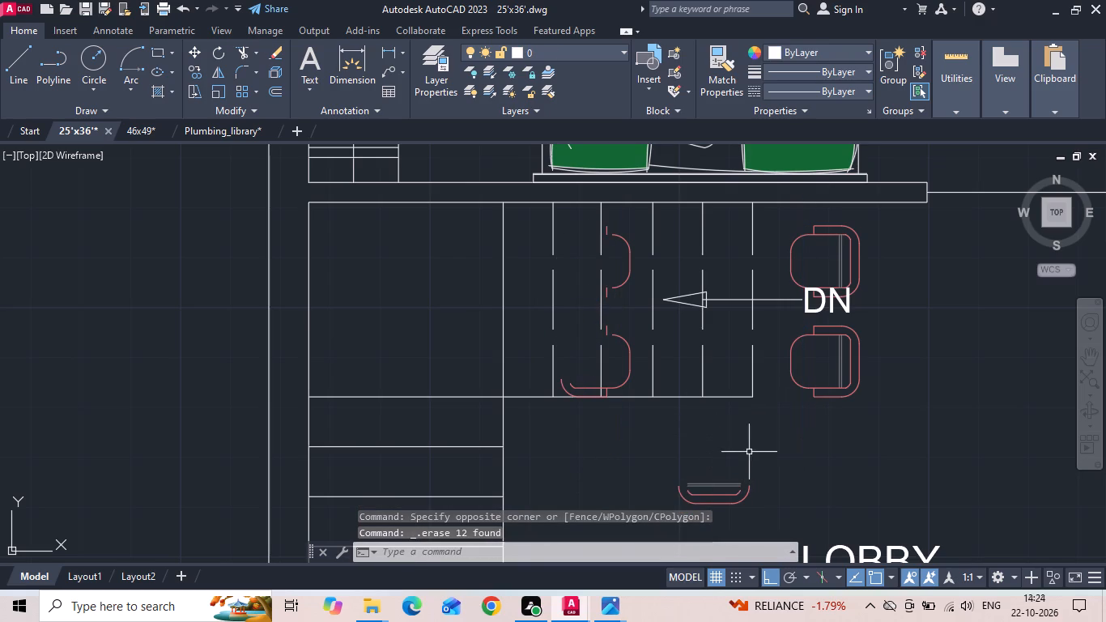
{"action": "left_click_drag", "start_coordinate": [776, 453], "coordinate": [719, 491]}
{"action": "left_click", "coordinate": [637, 513]}
{"action": "key", "text": "Delete"}
{"action": "middle_click_drag", "start_coordinate": [670, 499], "coordinate": [662, 462]}
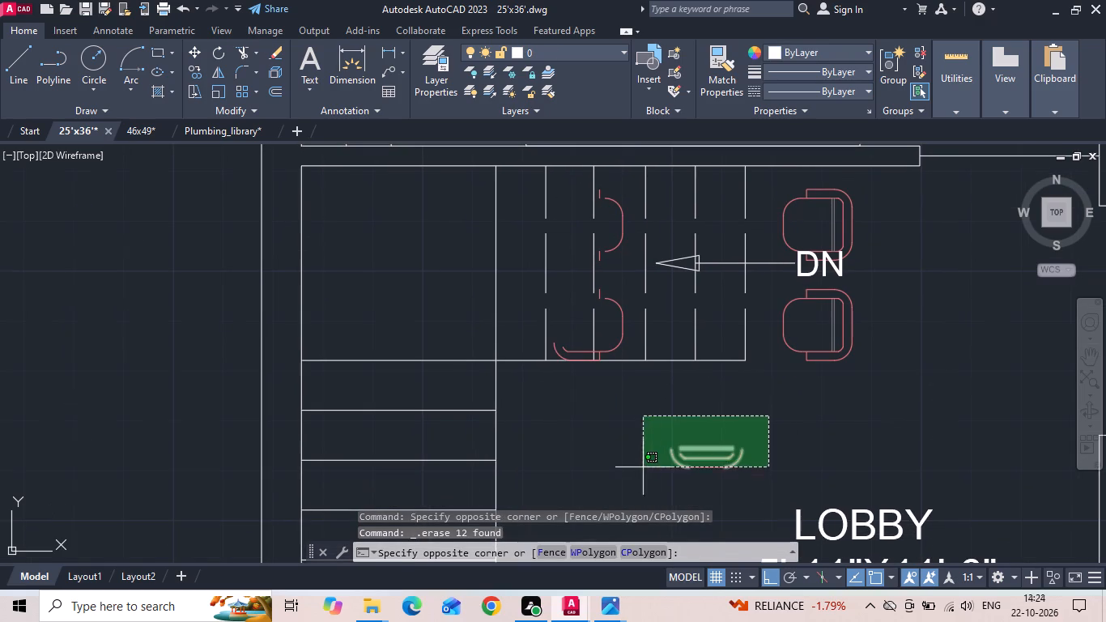
{"action": "left_click", "coordinate": [637, 472]}
{"action": "key", "text": "Delete"}
Erase the two right-hand dining chairs around the DN text on the first floor plan.
{"action": "left_click_drag", "start_coordinate": [857, 280], "coordinate": [851, 306]}
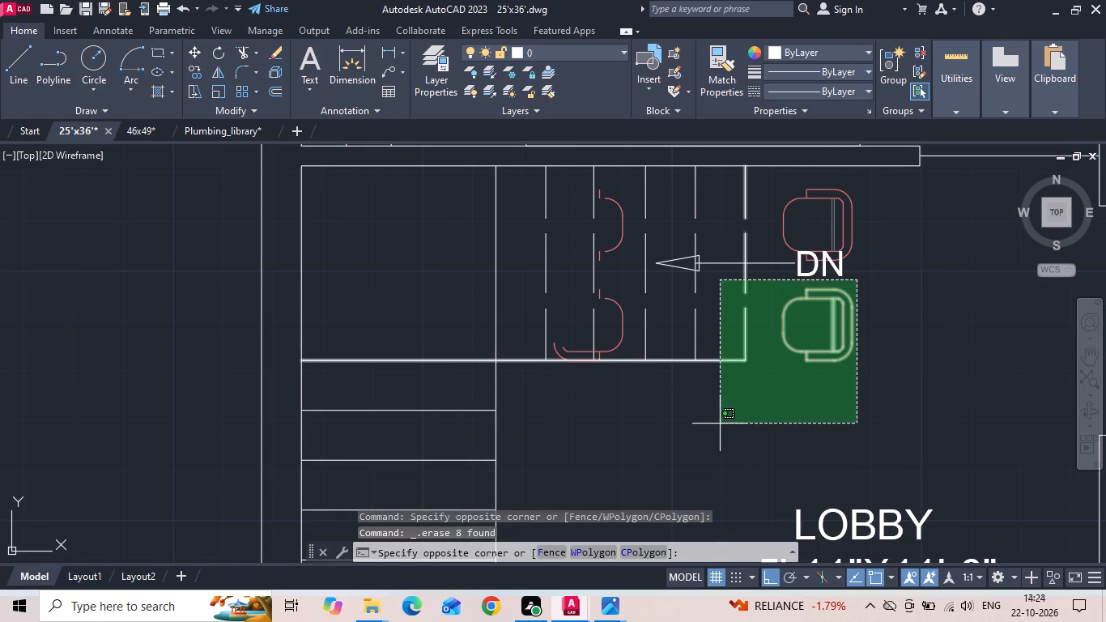
{"action": "left_click", "coordinate": [767, 420]}
{"action": "key", "text": "Delete"}
{"action": "scroll", "coordinate": [814, 173], "scroll_direction": "up", "scroll_amount": 1}
{"action": "left_click", "coordinate": [744, 190]}
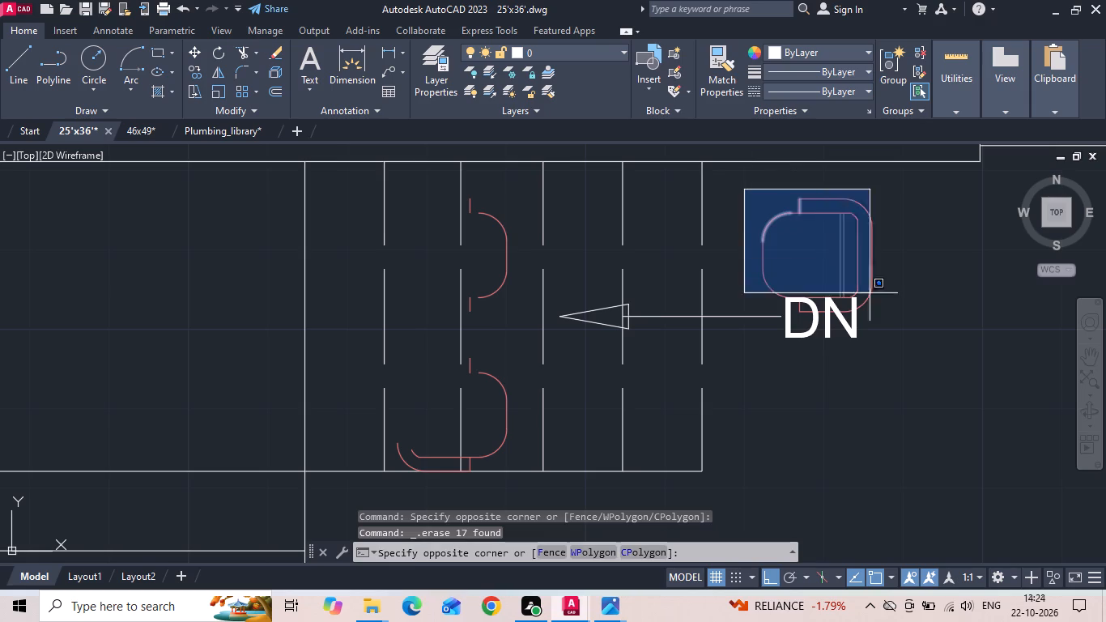
{"action": "left_click", "coordinate": [899, 314]}
{"action": "key", "text": "Delete"}
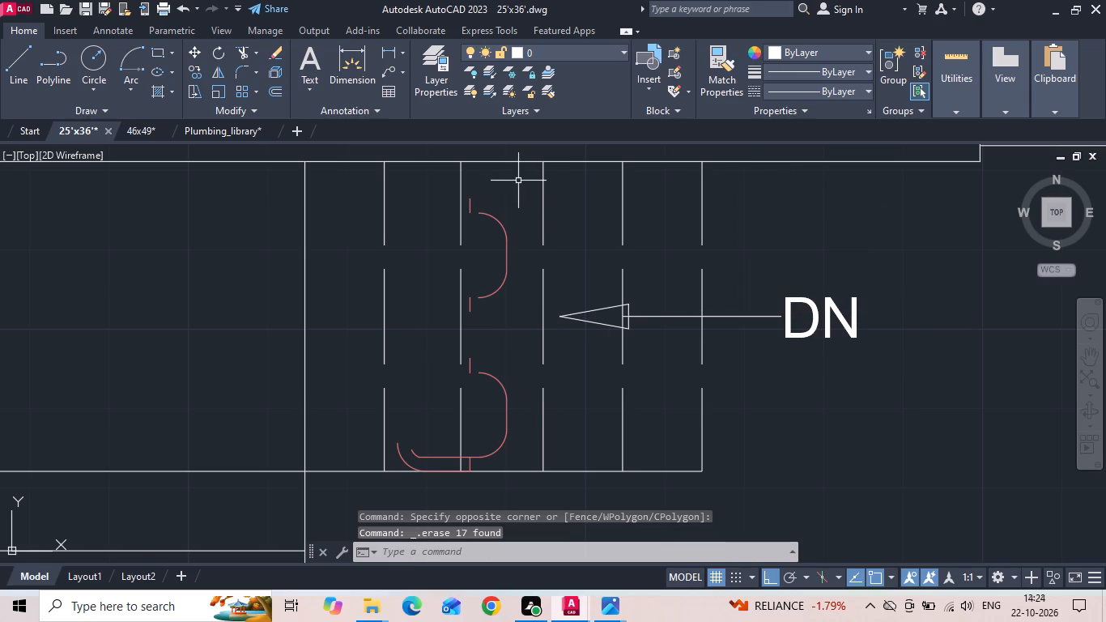
Erase the leftover red fragments of the left-hand chairs from the first floor's upper stair flight.
{"action": "left_click_drag", "start_coordinate": [508, 185], "coordinate": [501, 202]}
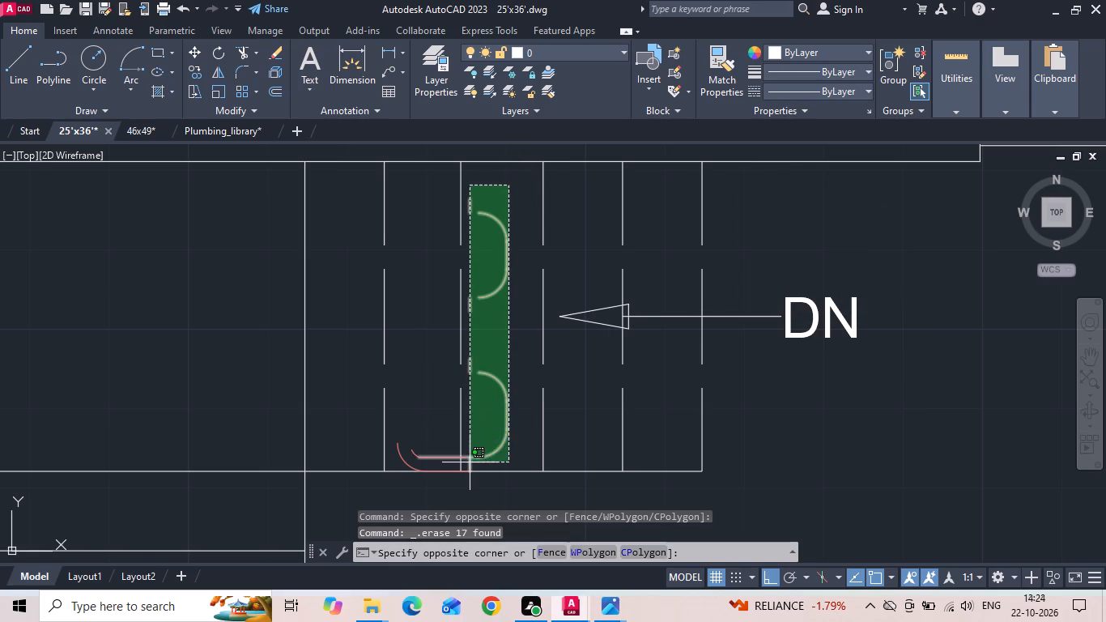
{"action": "left_click", "coordinate": [470, 462]}
{"action": "key", "text": "Delete"}
{"action": "left_click_drag", "start_coordinate": [432, 459], "coordinate": [419, 458]}
{"action": "left_click", "coordinate": [391, 451]}
{"action": "key", "text": "Delete"}
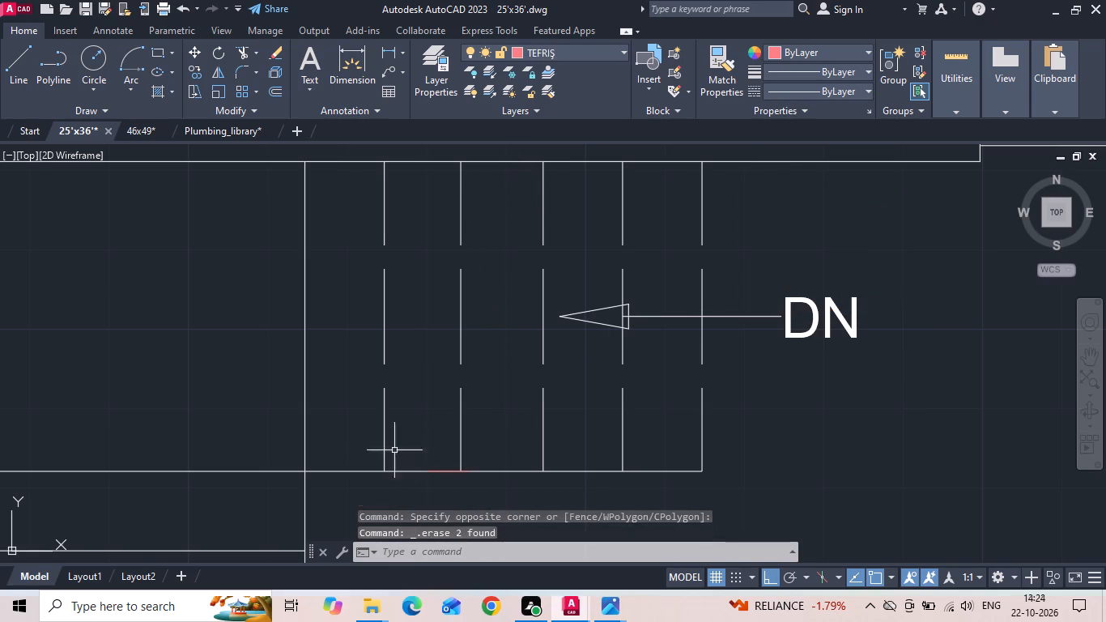
{"action": "left_click", "coordinate": [443, 470]}
{"action": "key", "text": "Delete"}
Draw a rectangle on the ground floor plan filling the opening between the upper and lower stair flights, beside the side treads.
{"action": "scroll", "coordinate": [527, 363], "scroll_direction": "down", "scroll_amount": 4}
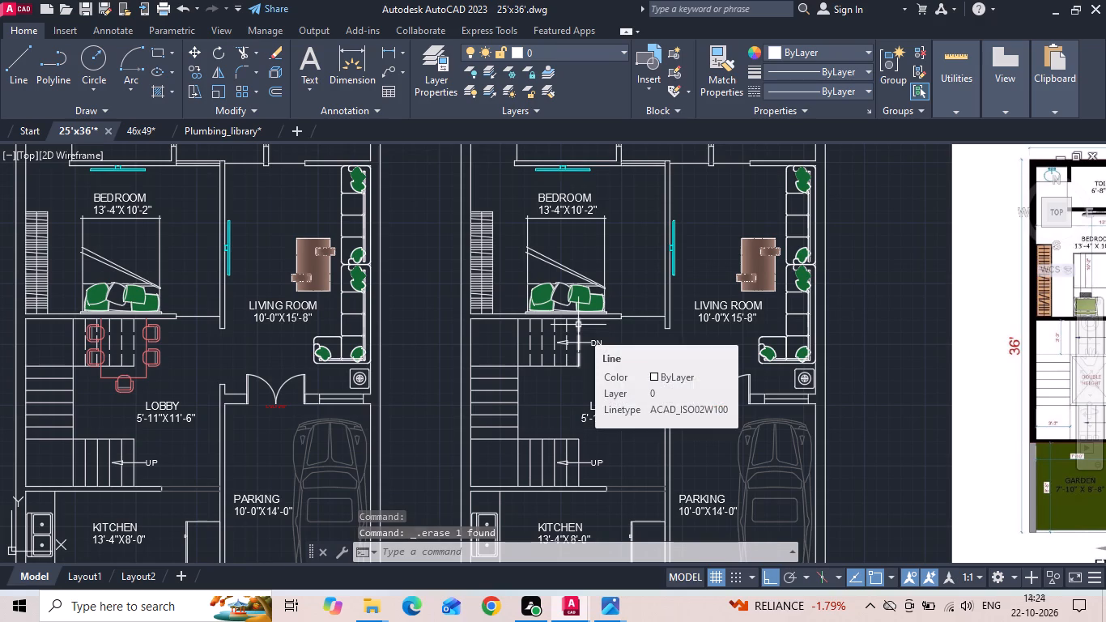
{"action": "scroll", "coordinate": [553, 320], "scroll_direction": "down", "scroll_amount": 2}
{"action": "scroll", "coordinate": [569, 347], "scroll_direction": "up", "scroll_amount": 1}
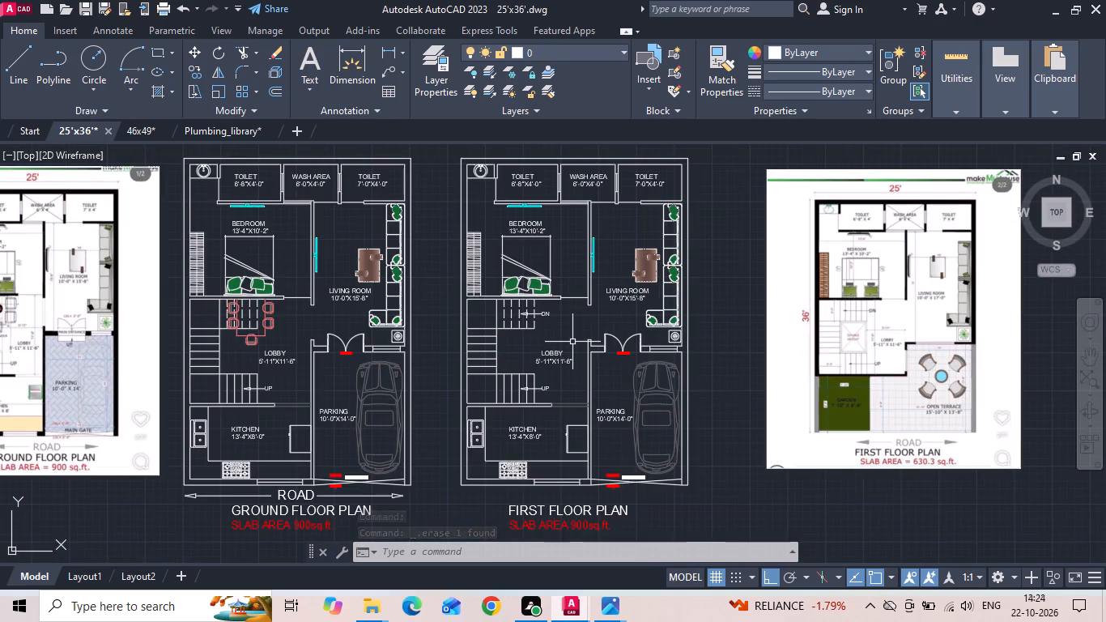
{"action": "scroll", "coordinate": [572, 342], "scroll_direction": "up", "scroll_amount": 1}
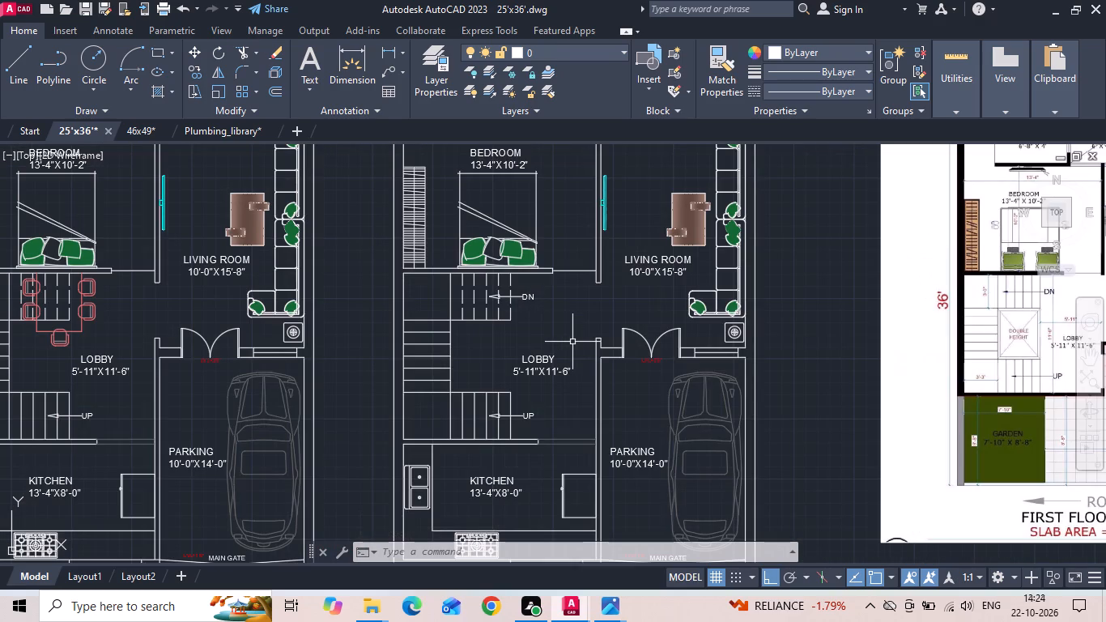
{"action": "scroll", "coordinate": [572, 342], "scroll_direction": "down", "scroll_amount": 1}
{"action": "middle_click_drag", "start_coordinate": [572, 342], "coordinate": [640, 328]}
{"action": "scroll", "coordinate": [265, 326], "scroll_direction": "up", "scroll_amount": 2}
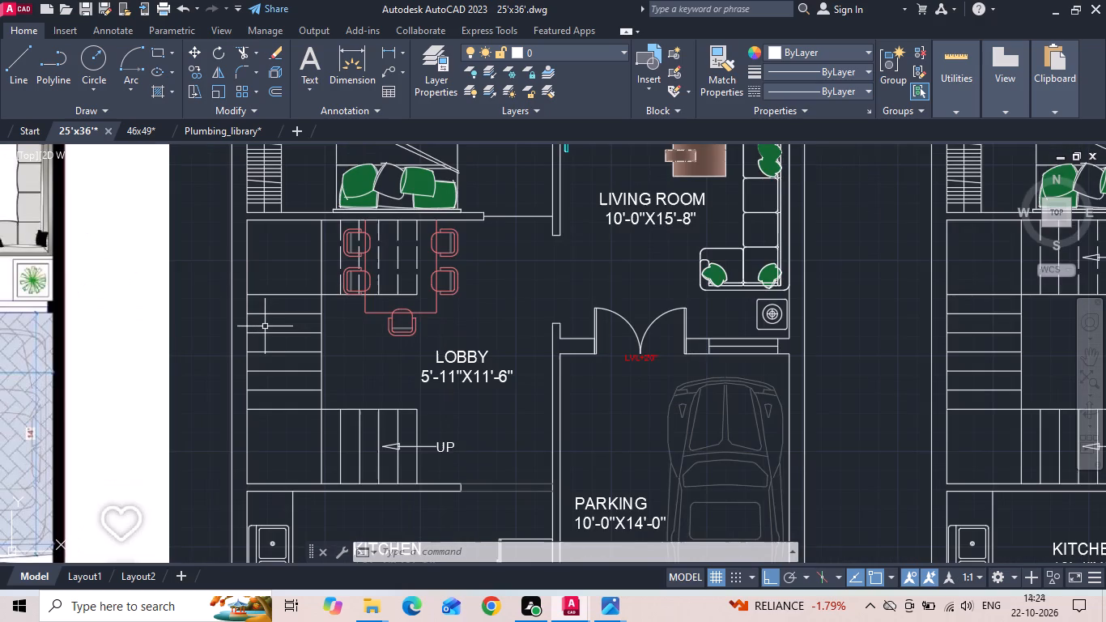
{"action": "type", "text": "REC"}
{"action": "key", "text": "space"}
{"action": "scroll", "coordinate": [289, 322], "scroll_direction": "up", "scroll_amount": 1}
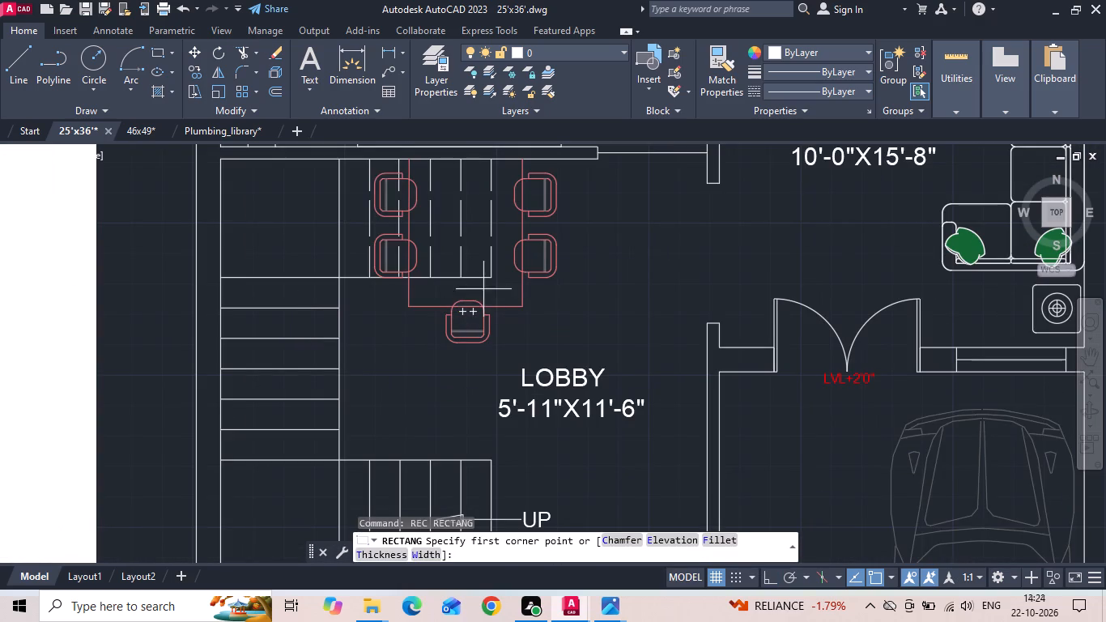
{"action": "left_click_drag", "start_coordinate": [487, 278], "coordinate": [474, 304]}
{"action": "left_click", "coordinate": [337, 458]}
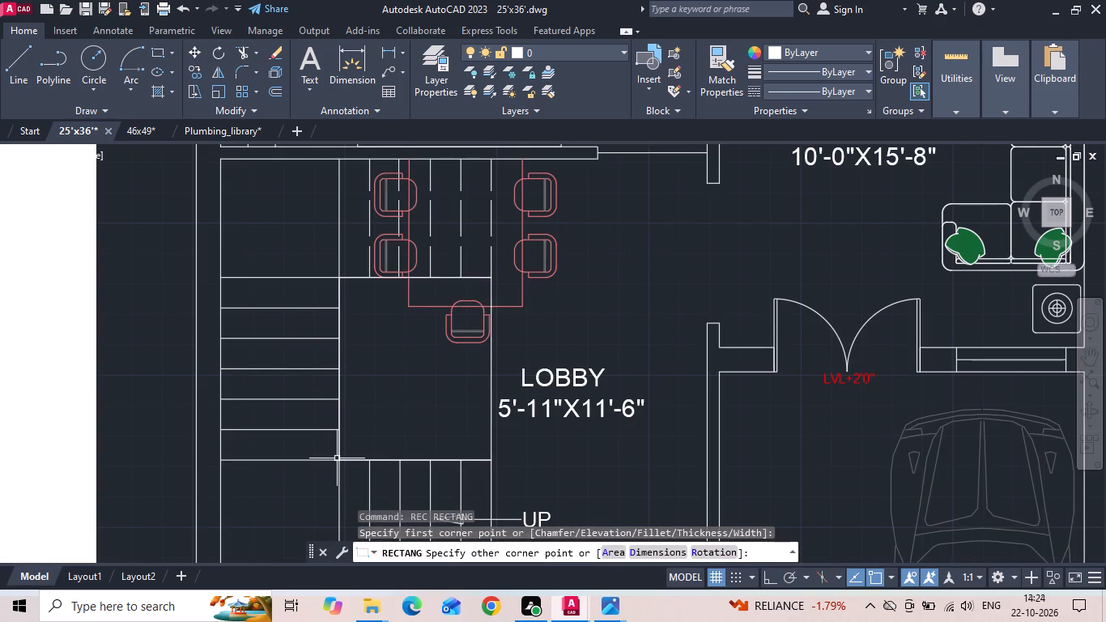
Offset the stair opening rectangle 1" inwards.
{"action": "type", "text": "O"}
{"action": "key", "text": "space"}
{"action": "type", "text": "1"}
{"action": "key", "text": "space"}
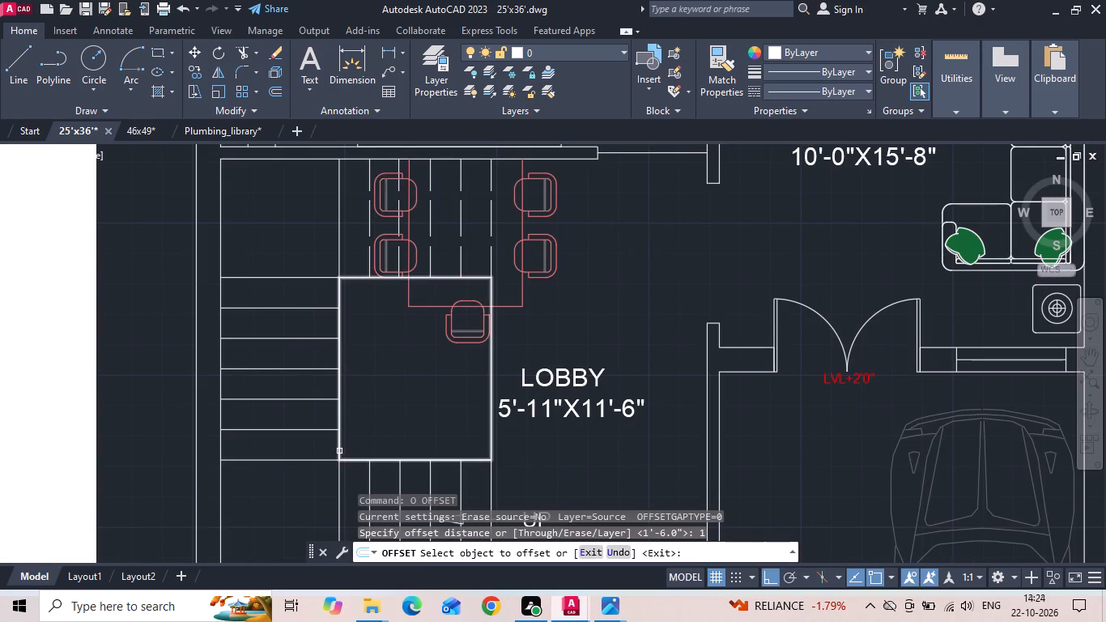
{"action": "left_click_drag", "start_coordinate": [339, 451], "coordinate": [347, 442]}
{"action": "left_click", "coordinate": [406, 401]}
{"action": "key", "text": "Escape"}
Copy the ground floor LOBBY label sideways into the double-outlined rectangle between the stair flights.
{"action": "scroll", "coordinate": [344, 443], "scroll_direction": "up", "scroll_amount": 2}
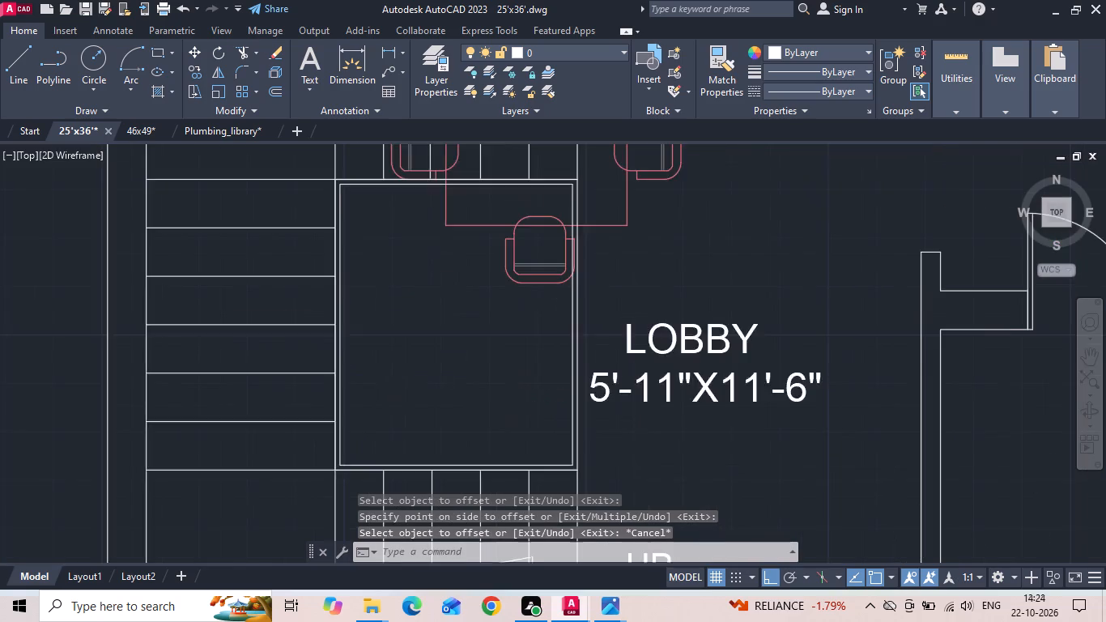
{"action": "scroll", "coordinate": [501, 339], "scroll_direction": "down", "scroll_amount": 4}
{"action": "scroll", "coordinate": [123, 317], "scroll_direction": "up", "scroll_amount": 2}
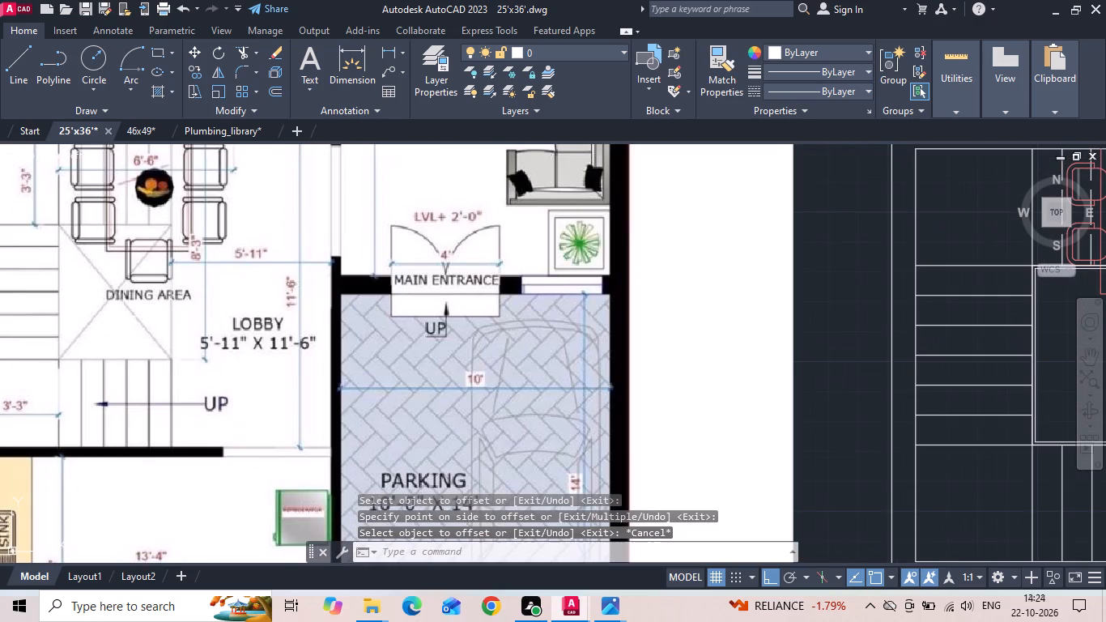
{"action": "scroll", "coordinate": [125, 319], "scroll_direction": "down", "scroll_amount": 1}
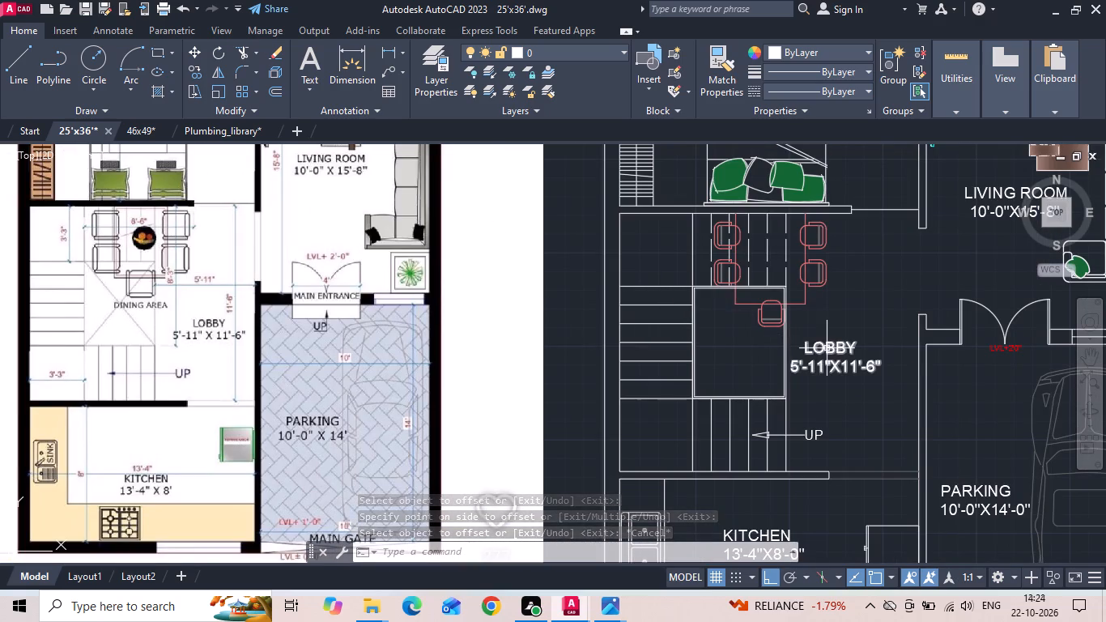
{"action": "left_click", "coordinate": [827, 348]}
{"action": "right_click", "coordinate": [827, 348]}
{"action": "left_click", "coordinate": [887, 314]}
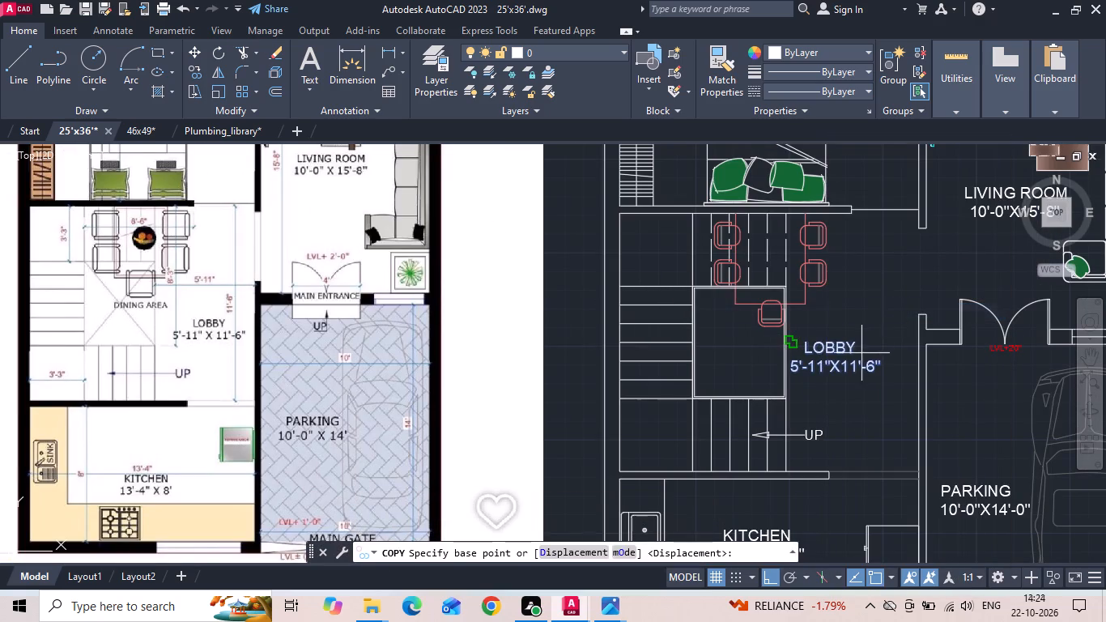
{"action": "left_click", "coordinate": [859, 355]}
{"action": "scroll", "coordinate": [731, 347], "scroll_direction": "up", "scroll_amount": 2}
{"action": "left_click", "coordinate": [676, 347]}
{"action": "key", "text": "Escape"}
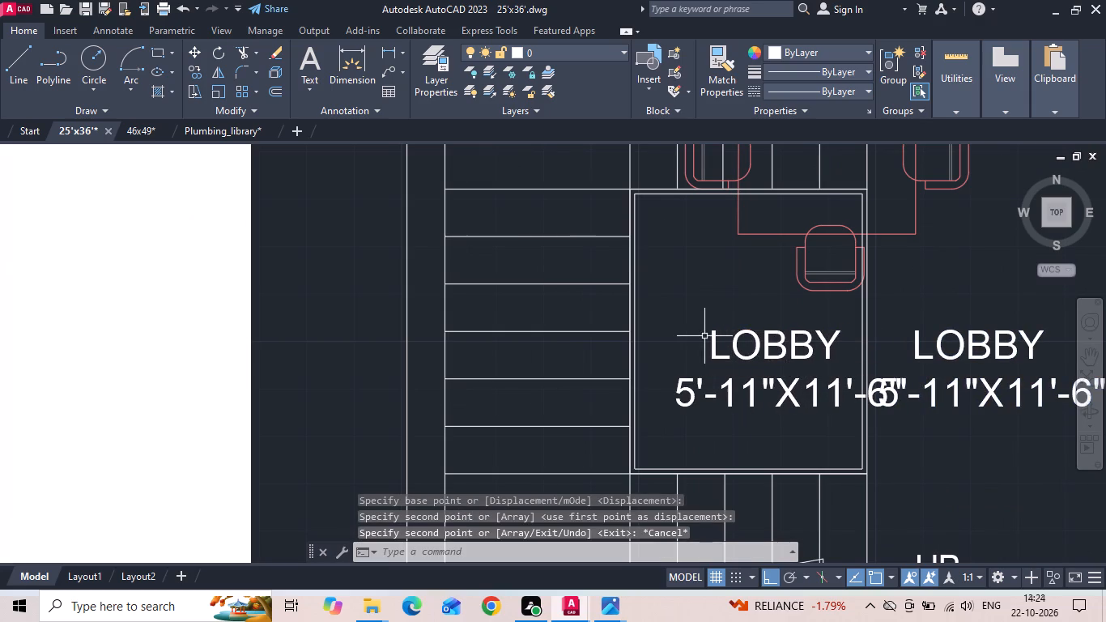
Replace the copied lobby label's whole text with DINING.
{"action": "double_click", "coordinate": [716, 351]}
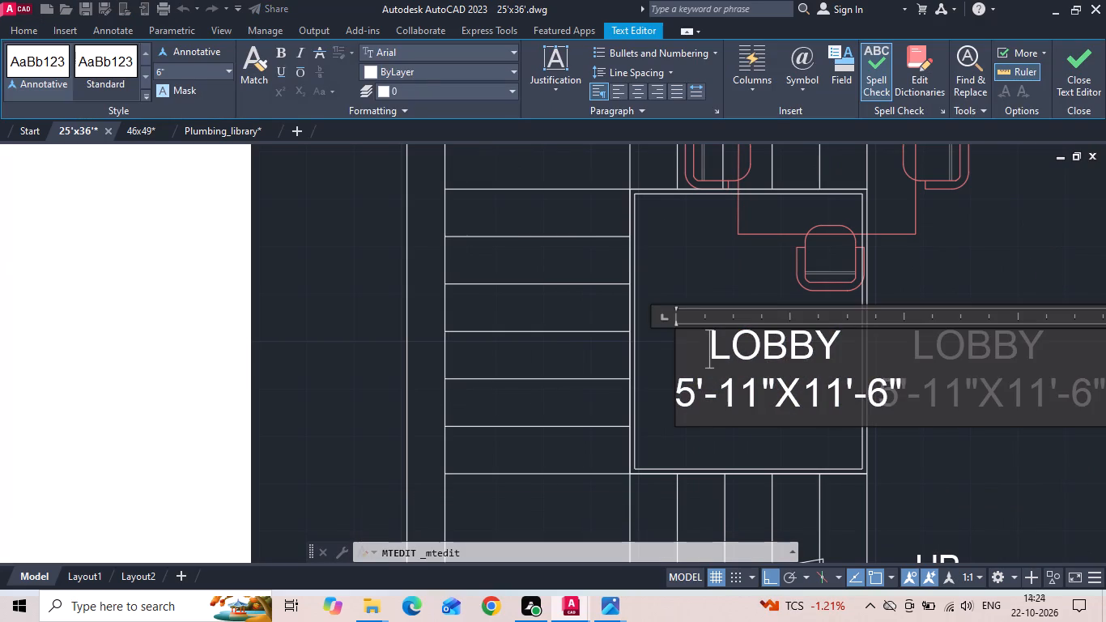
{"action": "left_click_drag", "start_coordinate": [911, 397], "coordinate": [672, 352]}
{"action": "key", "text": "BackSpace"}
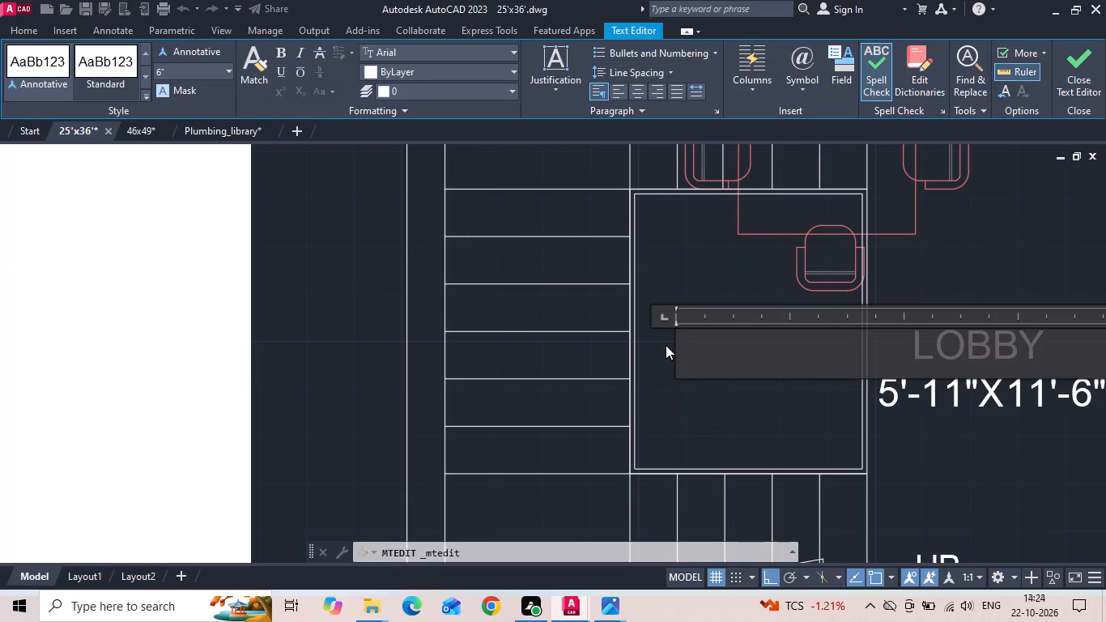
{"action": "type", "text": "DINING"}
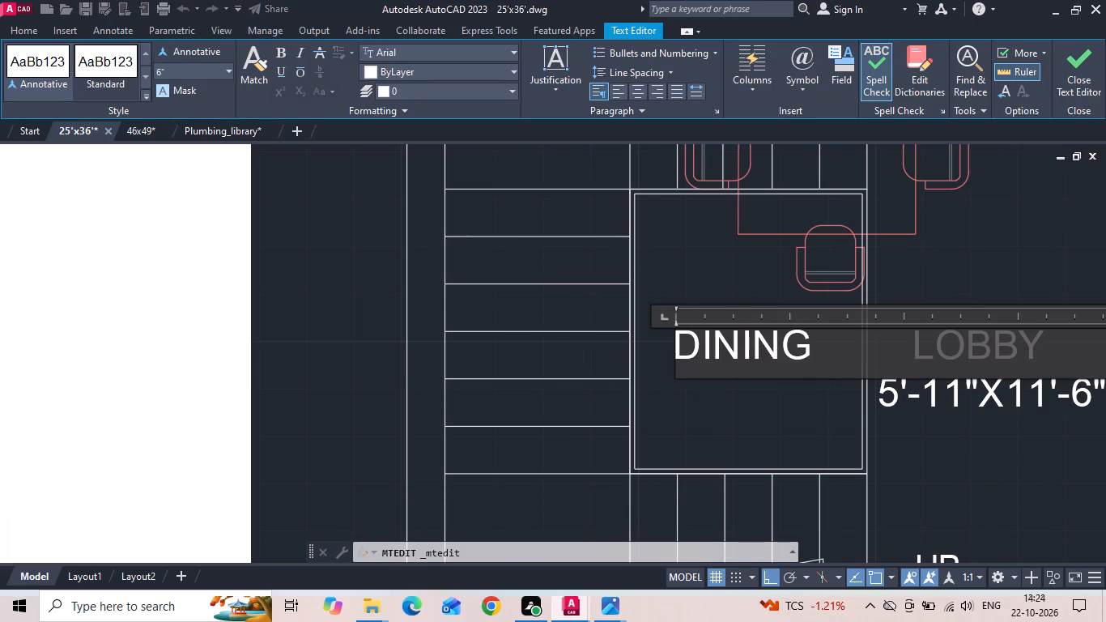
{"action": "left_click", "coordinate": [731, 296]}
Move the ground floor DINING label up and sideways to centre it across the upper half of the stair opening.
{"action": "left_click", "coordinate": [713, 369]}
{"action": "left_click", "coordinate": [683, 316]}
{"action": "right_click", "coordinate": [682, 313]}
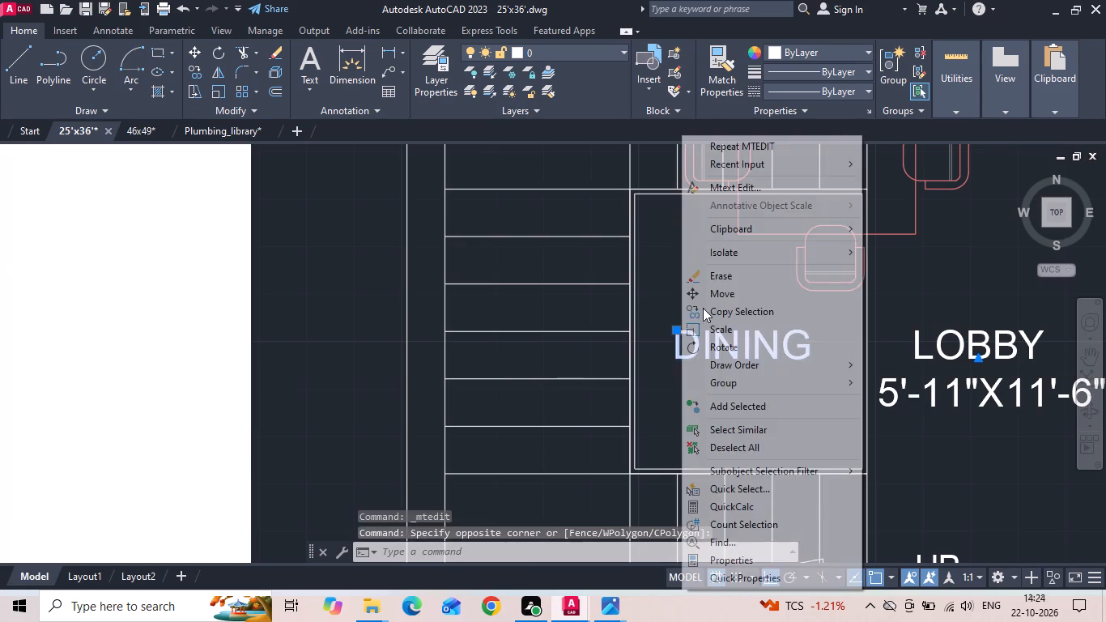
{"action": "left_click", "coordinate": [713, 299]}
{"action": "left_click", "coordinate": [730, 410]}
{"action": "left_click", "coordinate": [731, 365]}
{"action": "left_click", "coordinate": [759, 311]}
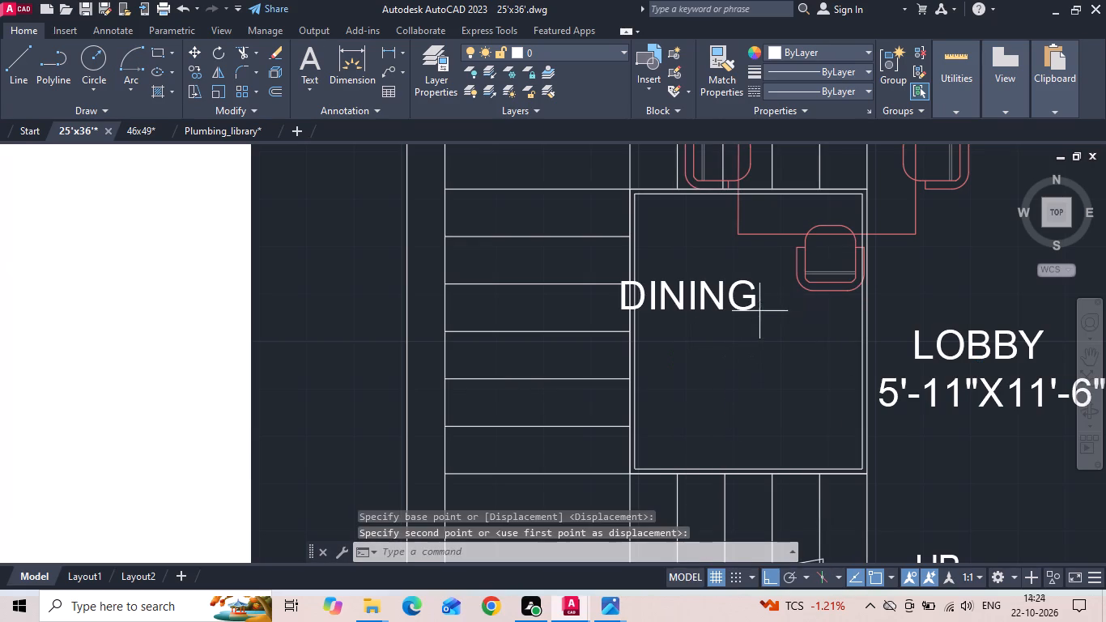
{"action": "left_click", "coordinate": [742, 308]}
{"action": "right_click", "coordinate": [742, 306]}
{"action": "left_click", "coordinate": [771, 295]}
{"action": "left_click_drag", "start_coordinate": [747, 377], "coordinate": [805, 380]}
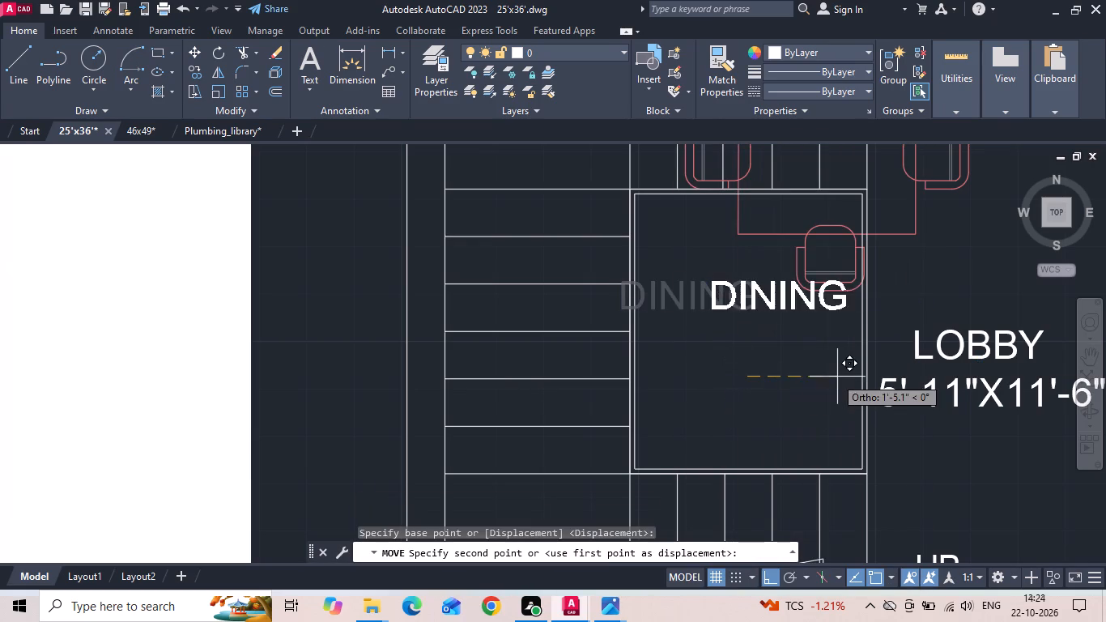
{"action": "left_click", "coordinate": [811, 380]}
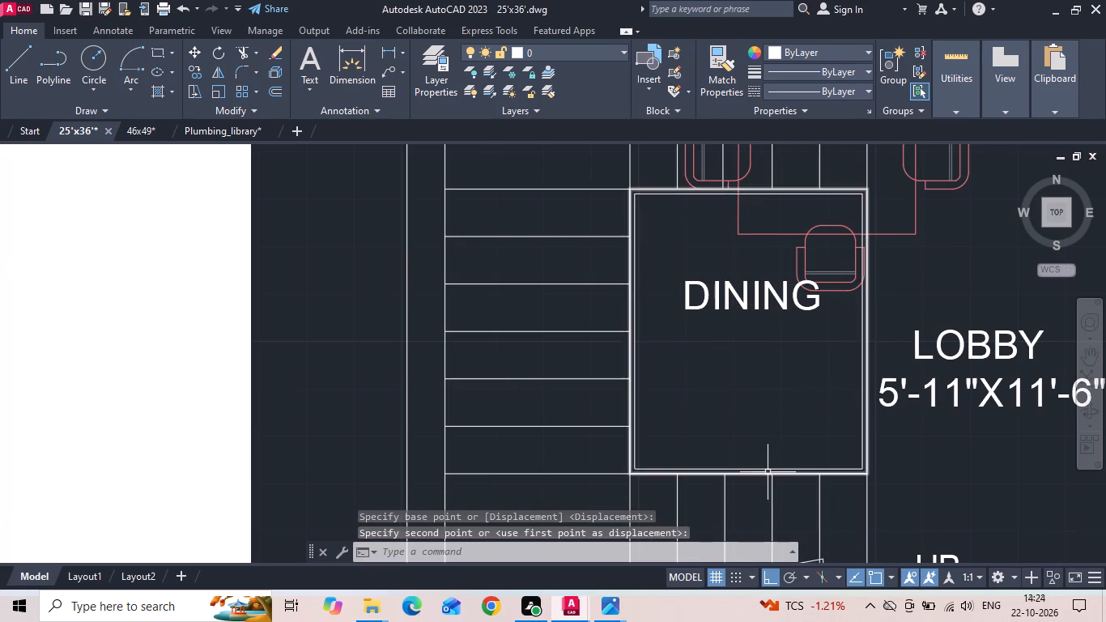
Copy the double-outlined stair opening and its DINING label from the ground floor plan to the same place on the first floor plan.
{"action": "left_click", "coordinate": [767, 473]}
{"action": "key", "text": "Escape"}
{"action": "left_click", "coordinate": [764, 470]}
{"action": "left_click", "coordinate": [752, 475]}
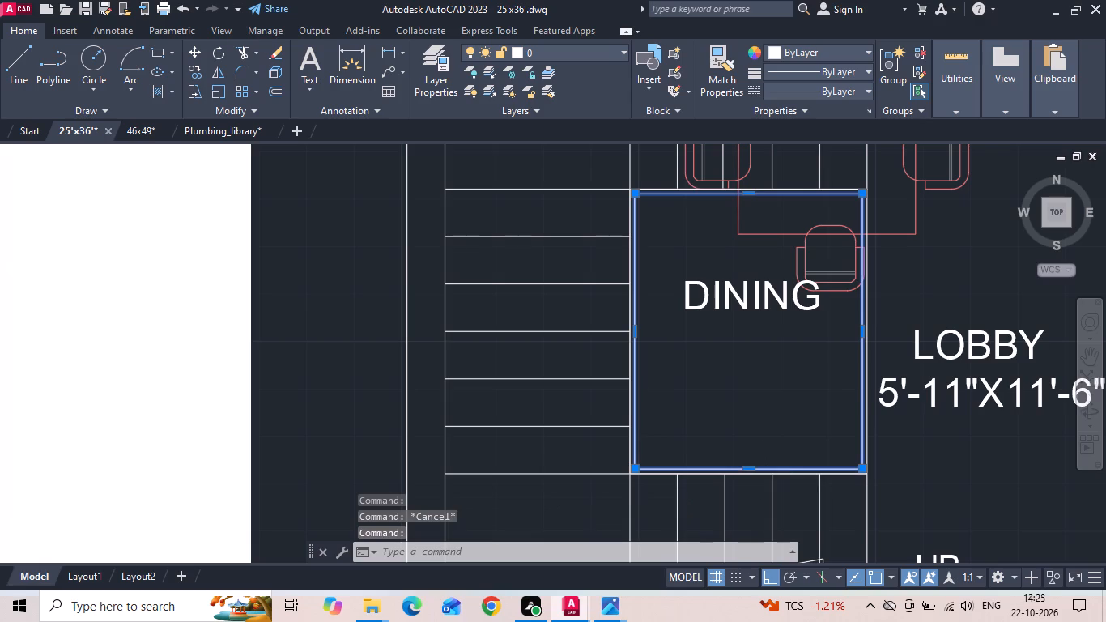
{"action": "left_click_drag", "start_coordinate": [736, 349], "coordinate": [721, 290]}
{"action": "left_click", "coordinate": [717, 283]}
{"action": "right_click", "coordinate": [717, 283]}
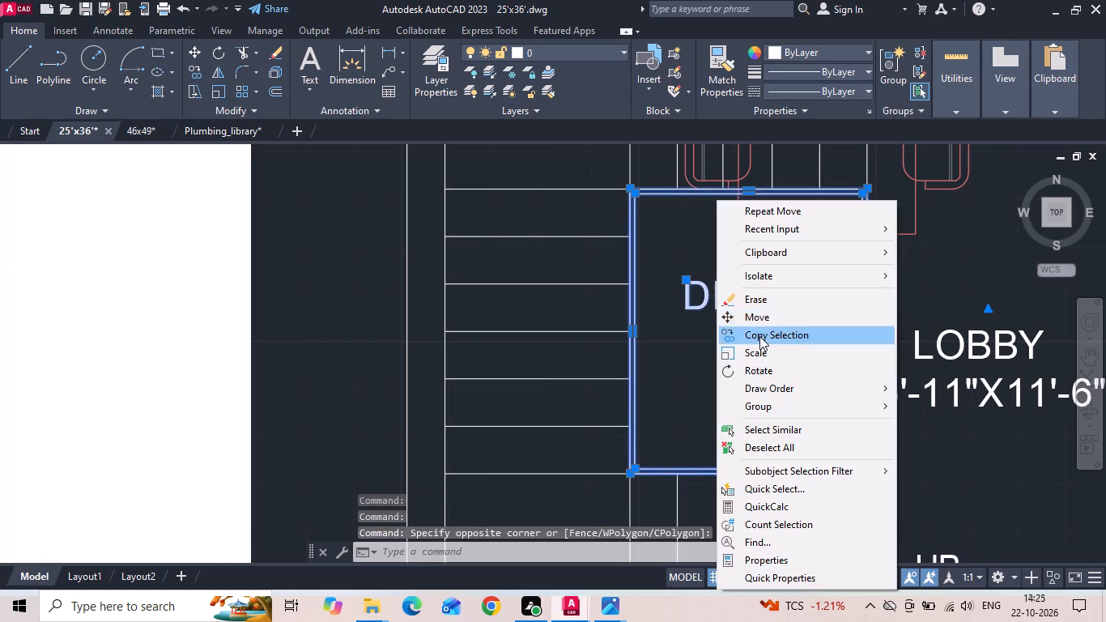
{"action": "left_click", "coordinate": [759, 336]}
{"action": "scroll", "coordinate": [892, 489], "scroll_direction": "up", "scroll_amount": 2}
{"action": "left_click", "coordinate": [822, 451]}
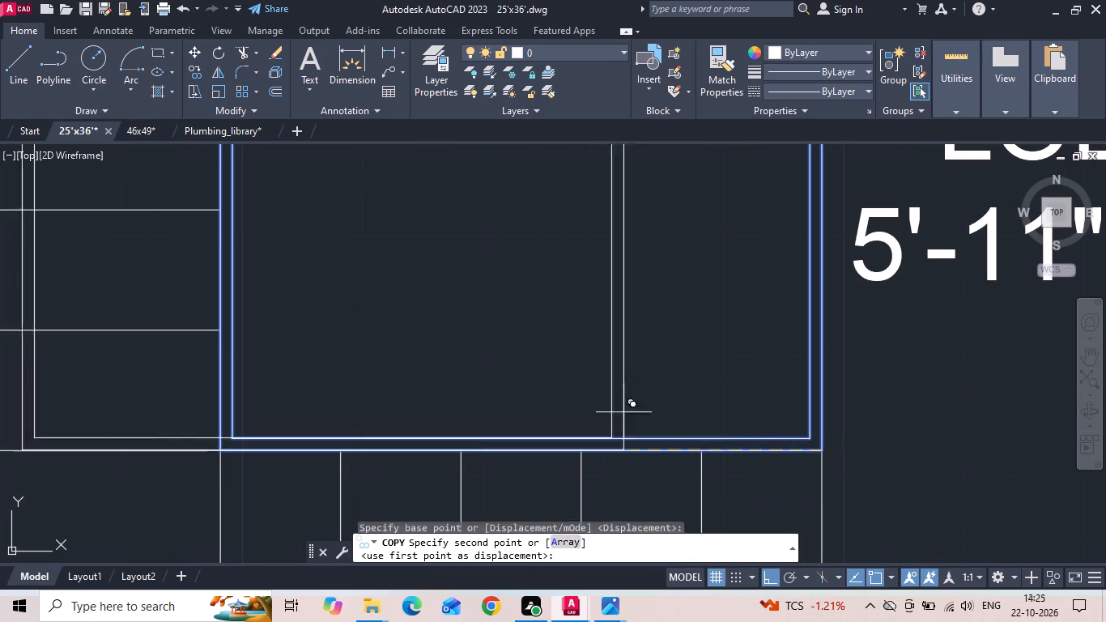
{"action": "scroll", "coordinate": [527, 382], "scroll_direction": "down", "scroll_amount": 7}
{"action": "scroll", "coordinate": [876, 373], "scroll_direction": "up", "scroll_amount": 2}
{"action": "scroll", "coordinate": [556, 462], "scroll_direction": "up", "scroll_amount": 2}
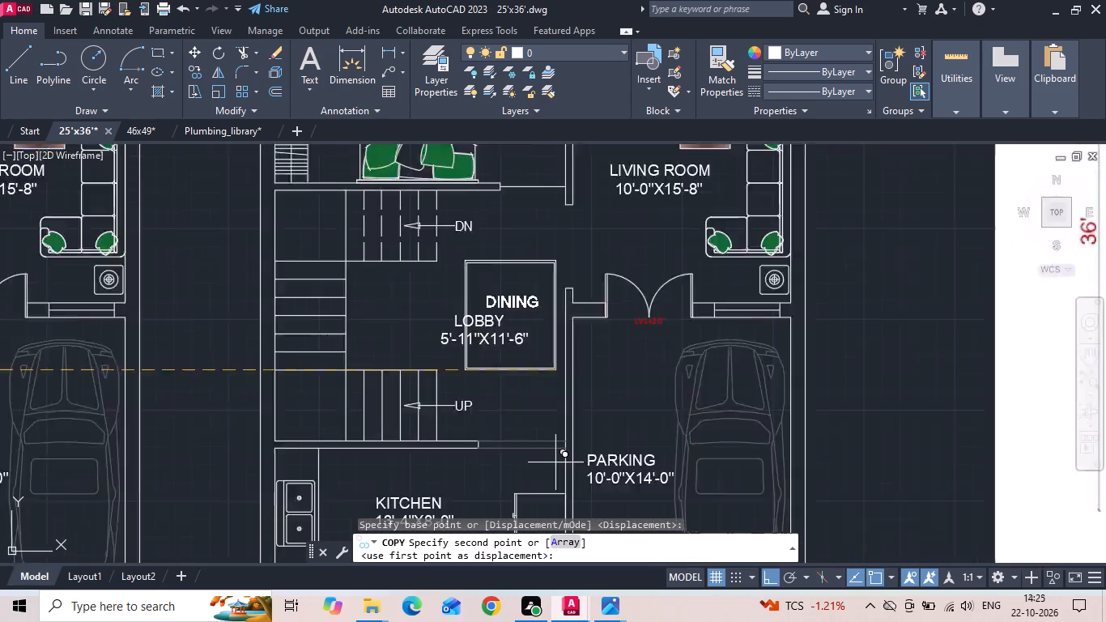
{"action": "scroll", "coordinate": [373, 411], "scroll_direction": "up", "scroll_amount": 2}
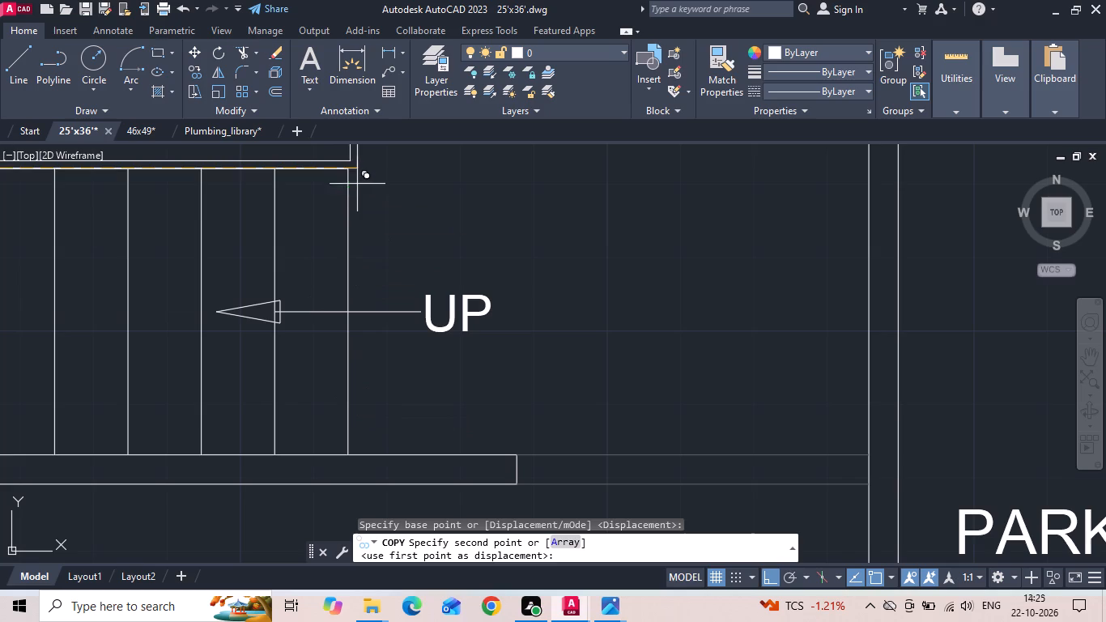
{"action": "left_click", "coordinate": [346, 165]}
{"action": "middle_click_drag", "start_coordinate": [424, 264], "coordinate": [662, 450]}
{"action": "scroll", "coordinate": [668, 458], "scroll_direction": "down", "scroll_amount": 1}
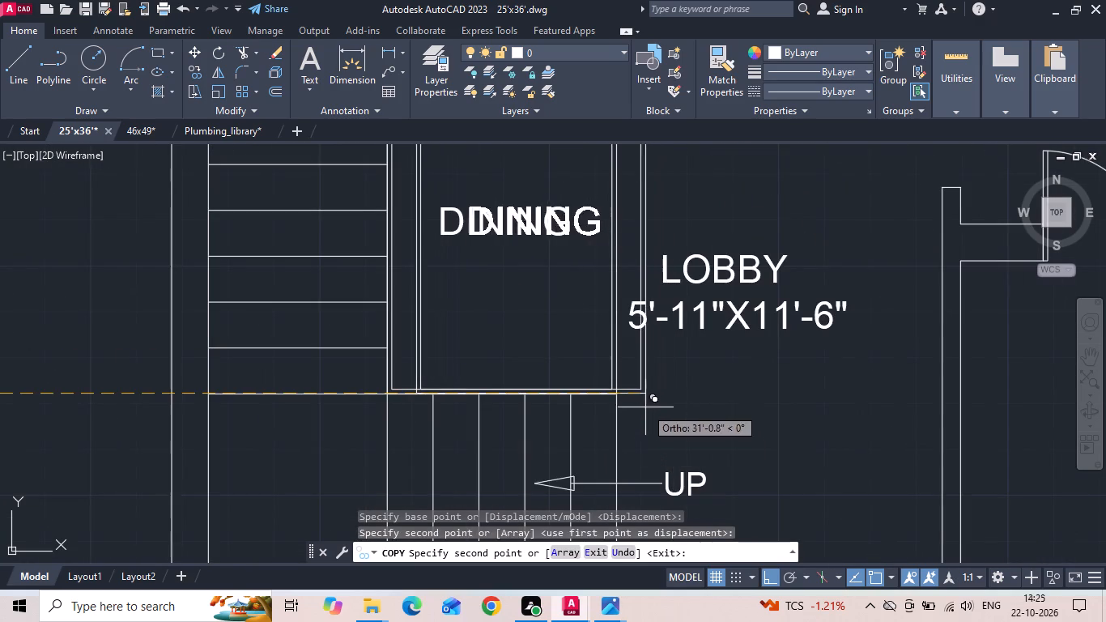
{"action": "key", "text": "Escape"}
Replace the first floor plan's copied DINING text with DOUBLE HEIGHT on two lines.
{"action": "scroll", "coordinate": [711, 355], "scroll_direction": "down", "scroll_amount": 3}
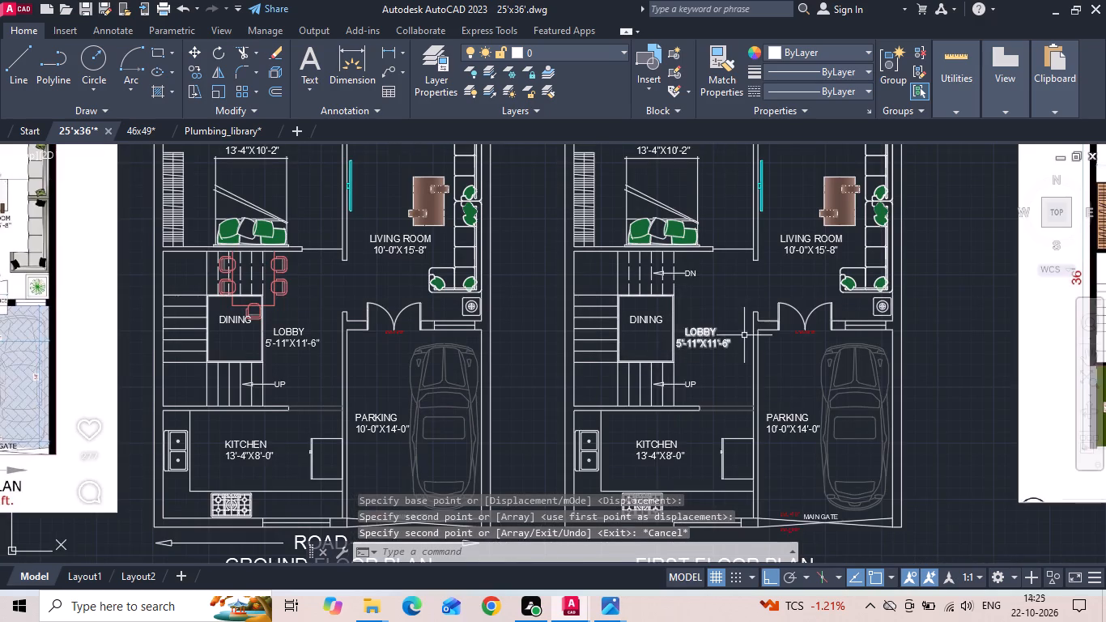
{"action": "middle_click_drag", "start_coordinate": [742, 337], "coordinate": [615, 337]}
{"action": "scroll", "coordinate": [545, 329], "scroll_direction": "up", "scroll_amount": 2}
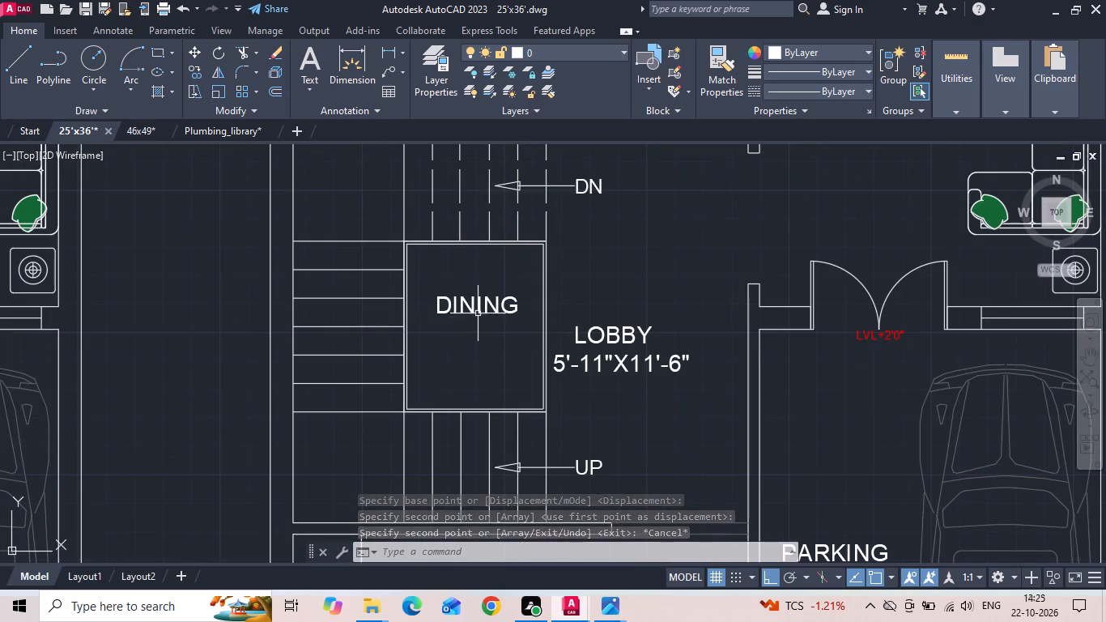
{"action": "double_click", "coordinate": [476, 309]}
{"action": "scroll", "coordinate": [476, 305], "scroll_direction": "up", "scroll_amount": 2}
{"action": "left_click_drag", "start_coordinate": [554, 310], "coordinate": [459, 316]}
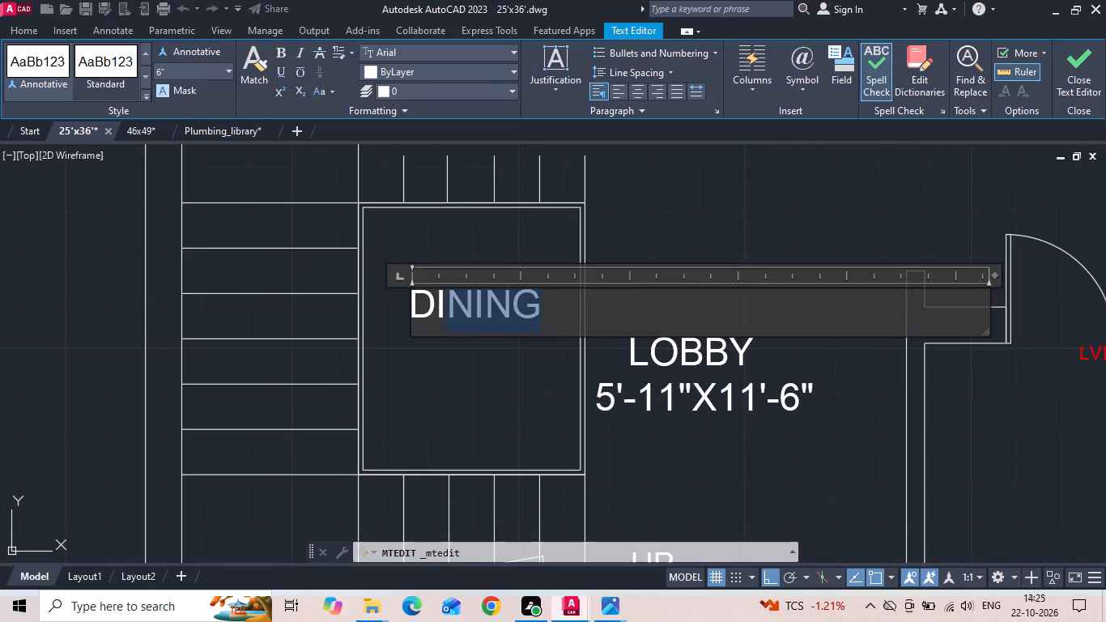
{"action": "left_click_drag", "start_coordinate": [459, 316], "coordinate": [440, 317]}
{"action": "key", "text": "BackSpace"}
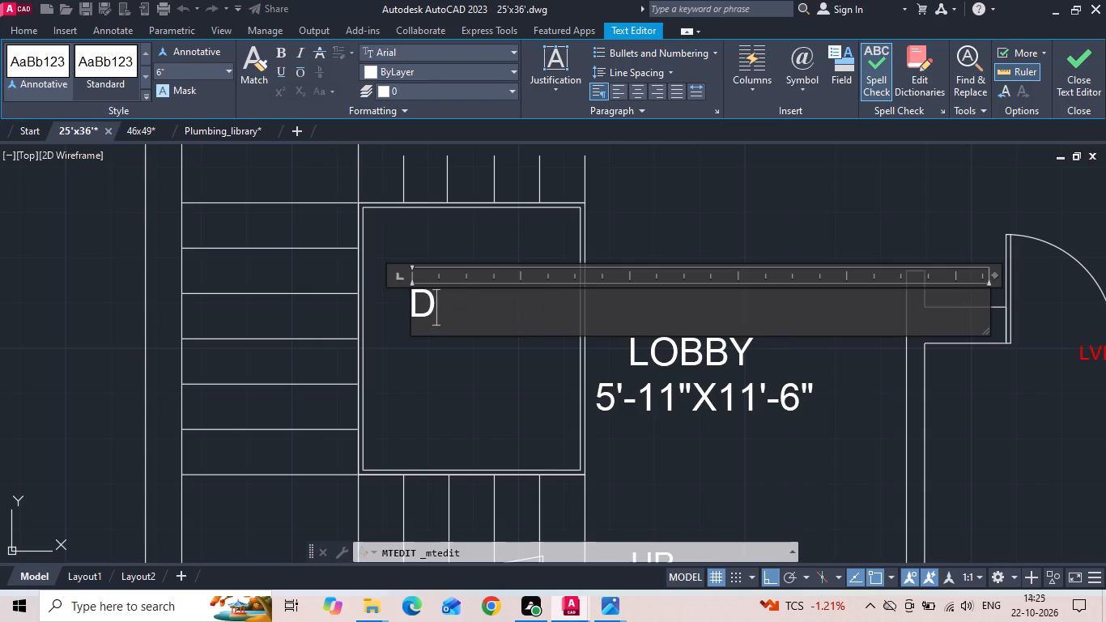
{"action": "type", "text": "OU"}
{"action": "type", "text": "NLE"}
{"action": "key", "text": "BackSpace"}
{"action": "key", "text": "BackSpace"}
{"action": "key", "text": "BackSpace"}
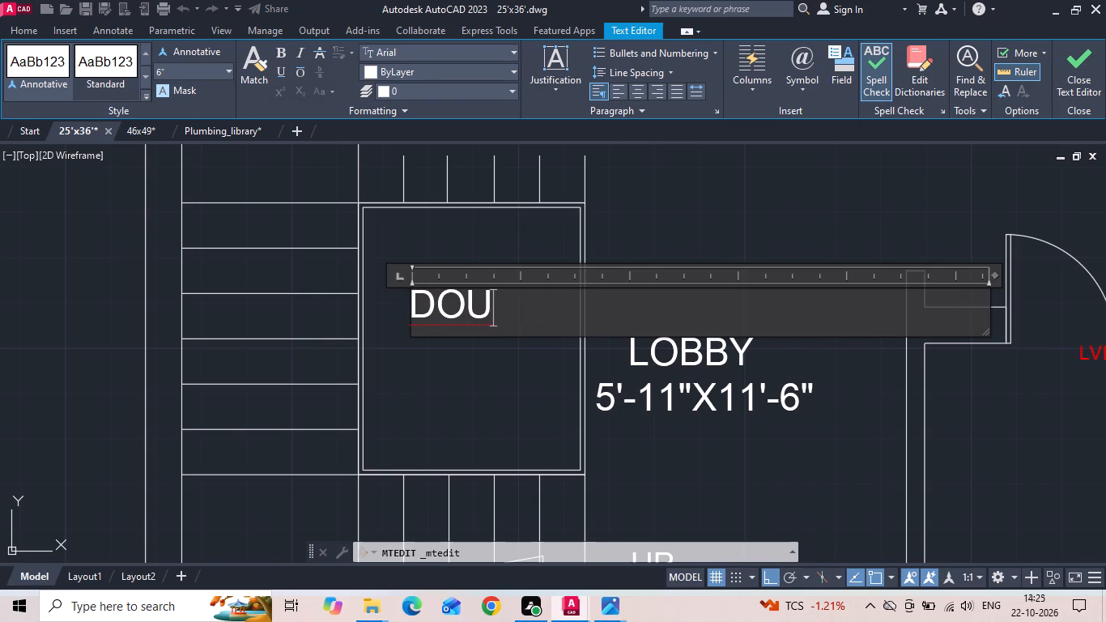
{"action": "key", "text": "BackSpace"}
{"action": "key", "text": "BackSpace"}
{"action": "type", "text": "OUN"}
{"action": "key", "text": "BackSpace"}
{"action": "type", "text": "BLE"}
{"action": "key", "text": "Return"}
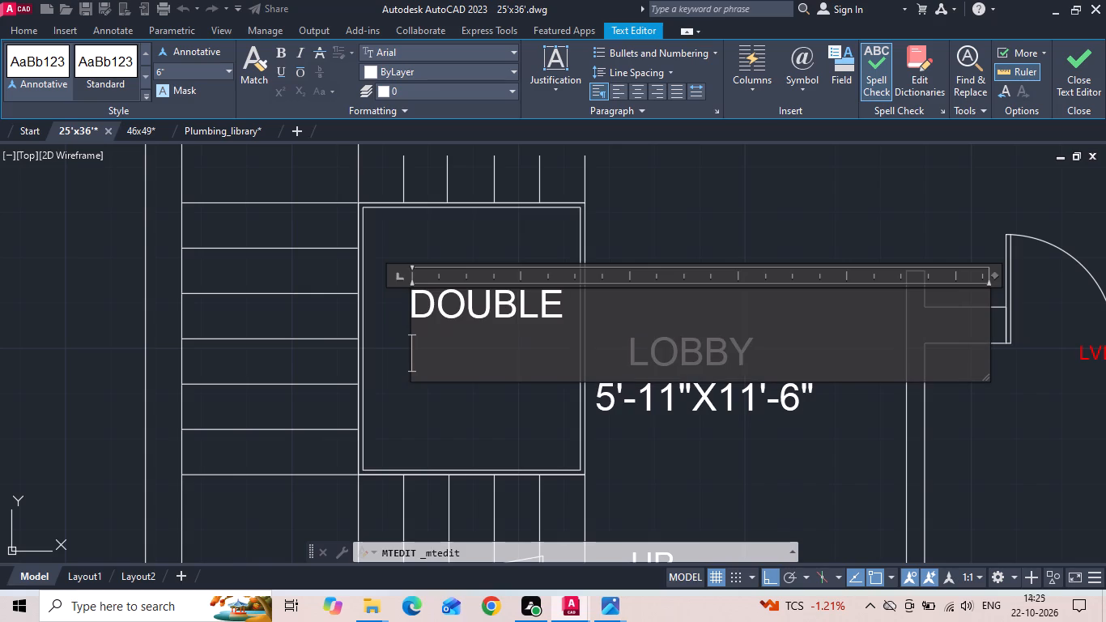
{"action": "type", "text": "HR"}
{"action": "key", "text": "BackSpace"}
{"action": "type", "text": "EIGHT"}
Set the text height of the whole DOUBLE HEIGHT label to 5".
{"action": "key", "text": "ctrl+a"}
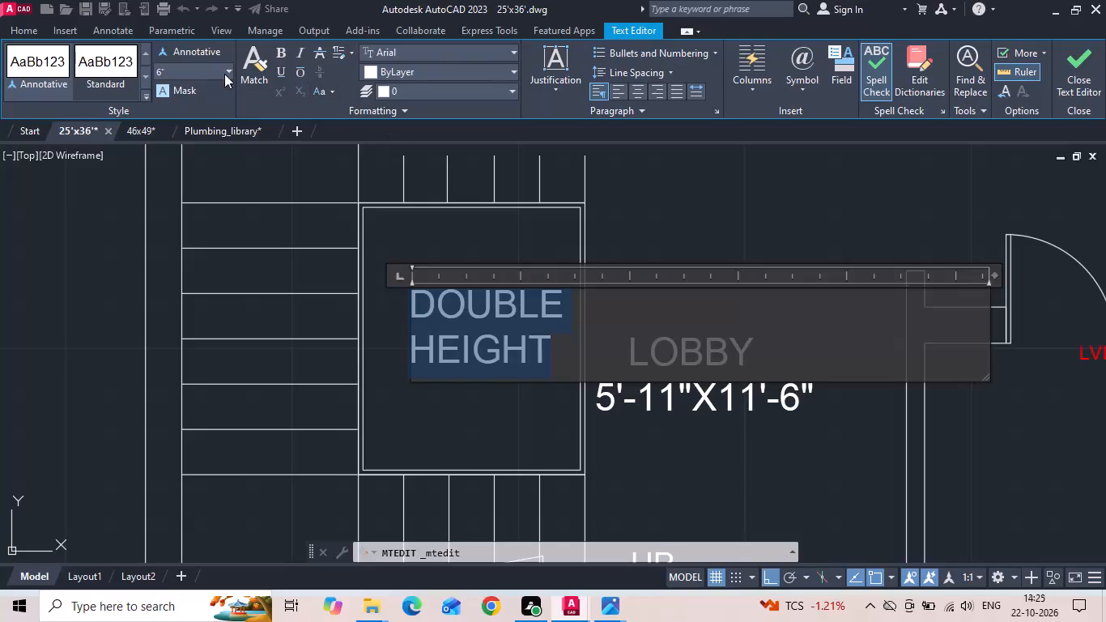
{"action": "left_click", "coordinate": [196, 75]}
{"action": "key", "text": "BackSpace"}
{"action": "type", "text": "5\""}
{"action": "key", "text": "Return"}
{"action": "left_click", "coordinate": [661, 288]}
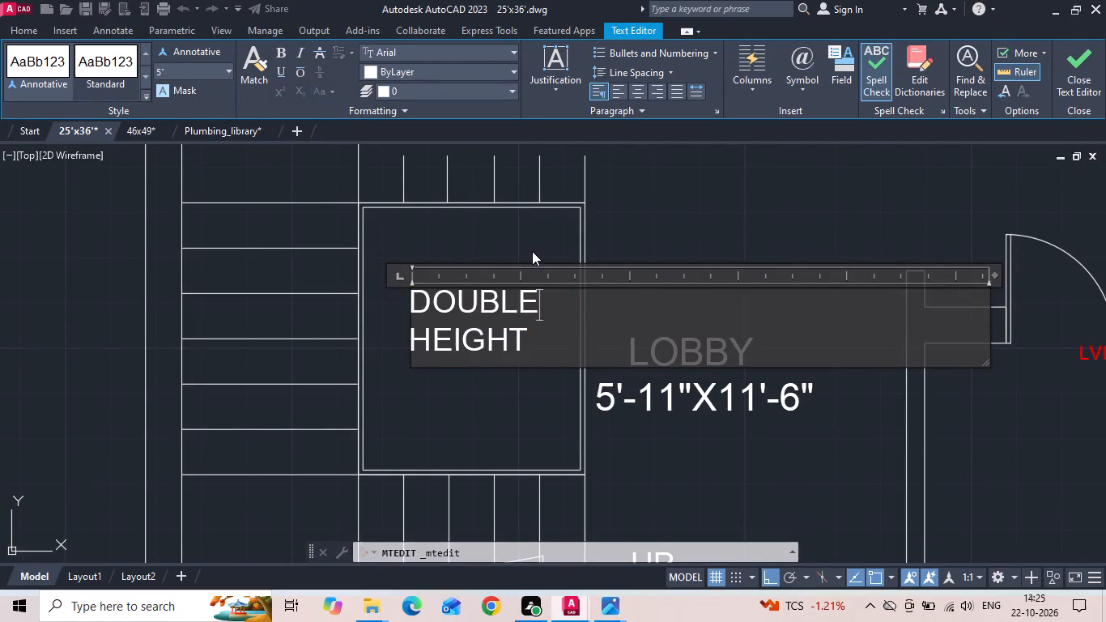
{"action": "left_click", "coordinate": [532, 251]}
Draw two crossing diagonal lines between opposite corners of the inner stair opening rectangle on the first floor plan.
{"action": "key", "text": "l"}
{"action": "key", "text": "space"}
{"action": "left_click_drag", "start_coordinate": [363, 207], "coordinate": [364, 217]}
{"action": "left_click", "coordinate": [580, 469]}
{"action": "key", "text": "space"}
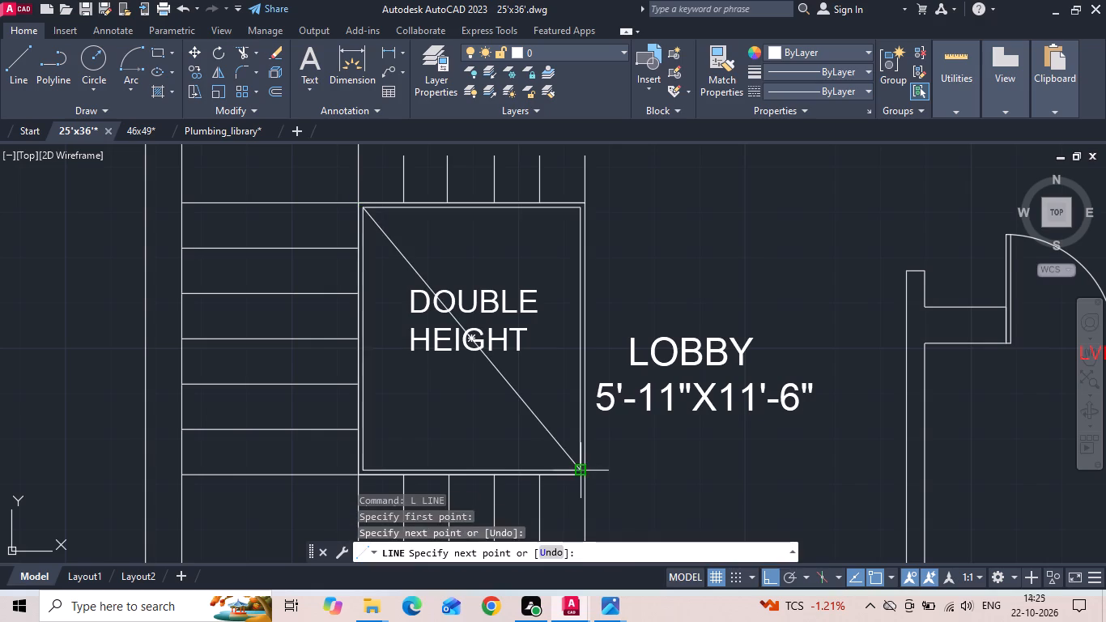
{"action": "key", "text": "space"}
{"action": "left_click_drag", "start_coordinate": [363, 466], "coordinate": [379, 446]}
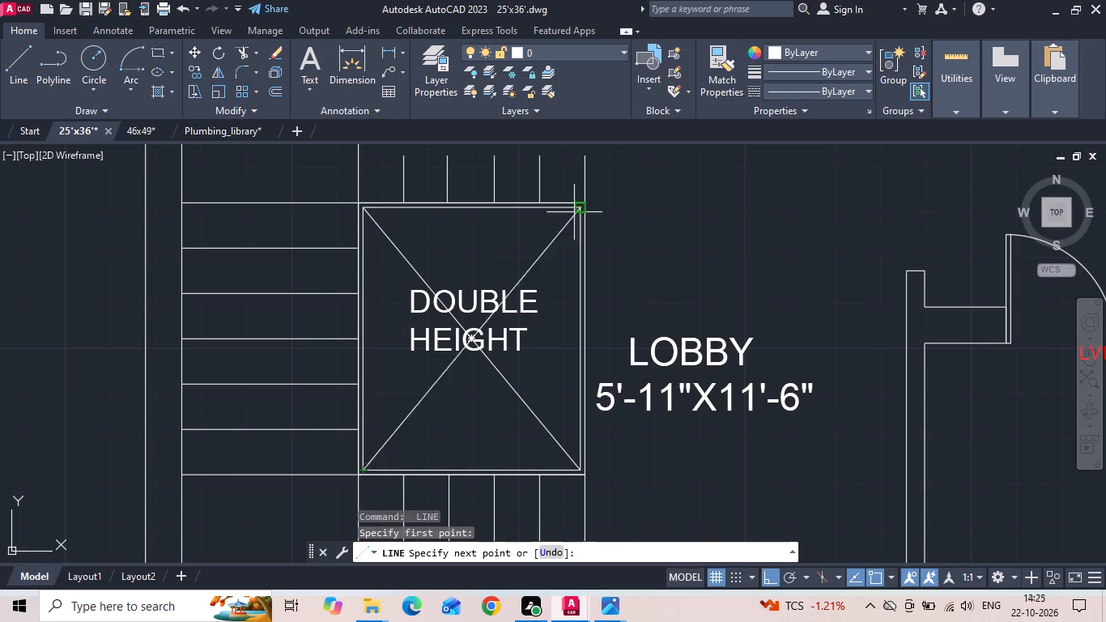
{"action": "left_click", "coordinate": [579, 209]}
{"action": "key", "text": "Escape"}
Copy both diagonals to the matching inner rectangle of the ground floor stair opening.
{"action": "left_click_drag", "start_coordinate": [548, 397], "coordinate": [529, 403]}
{"action": "left_click", "coordinate": [417, 391]}
{"action": "right_click", "coordinate": [415, 390]}
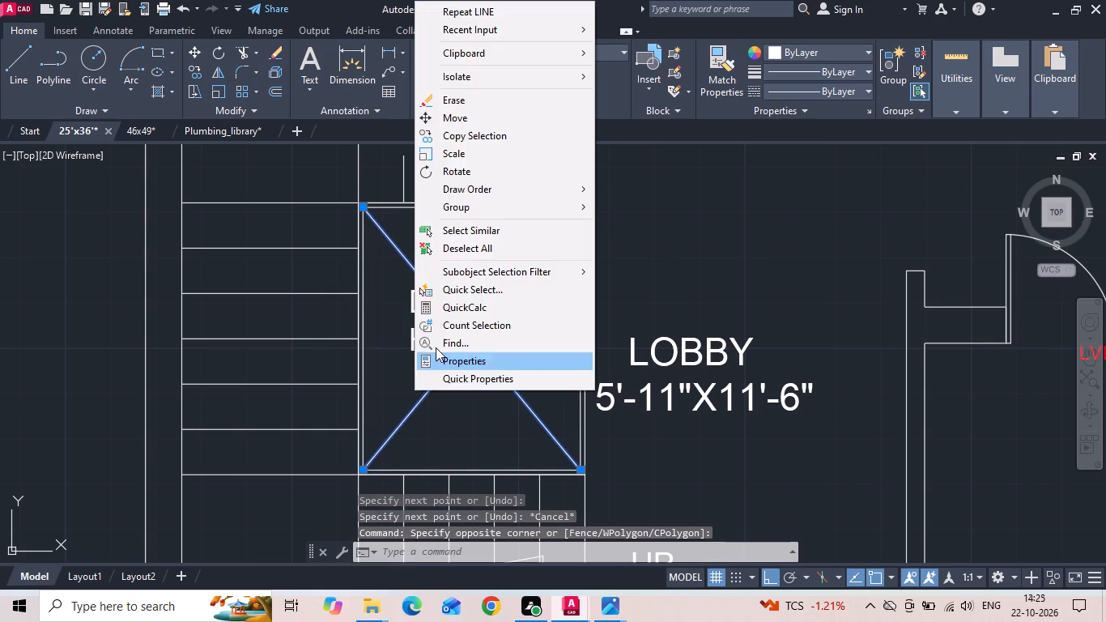
{"action": "left_click", "coordinate": [511, 135]}
{"action": "scroll", "coordinate": [581, 201], "scroll_direction": "up", "scroll_amount": 2}
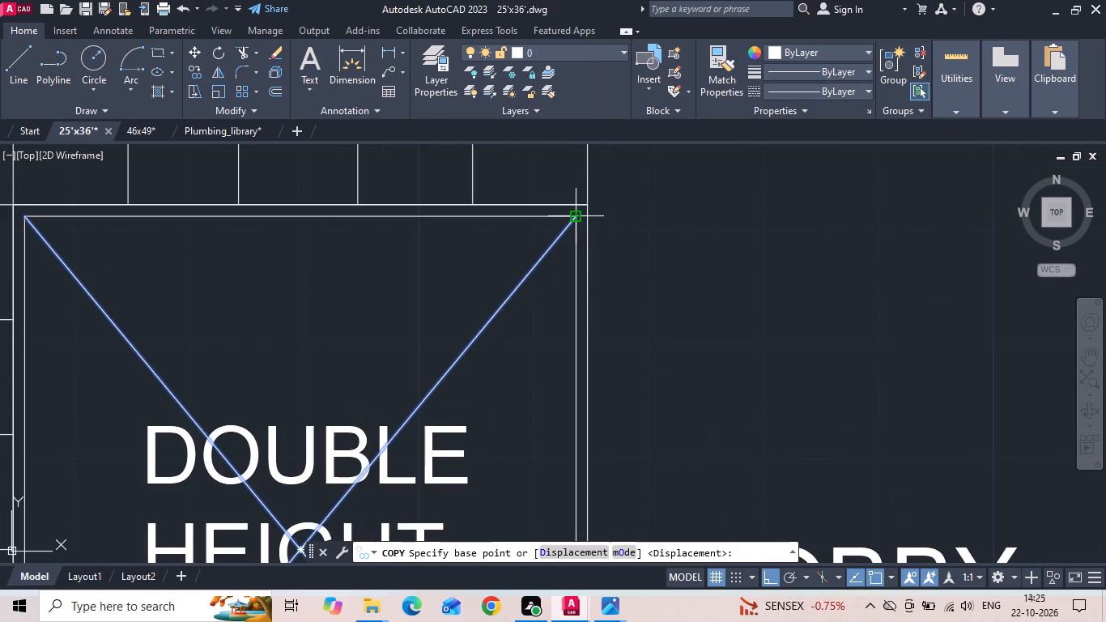
{"action": "left_click", "coordinate": [571, 215]}
{"action": "scroll", "coordinate": [857, 220], "scroll_direction": "down", "scroll_amount": 7}
{"action": "scroll", "coordinate": [624, 260], "scroll_direction": "up", "scroll_amount": 5}
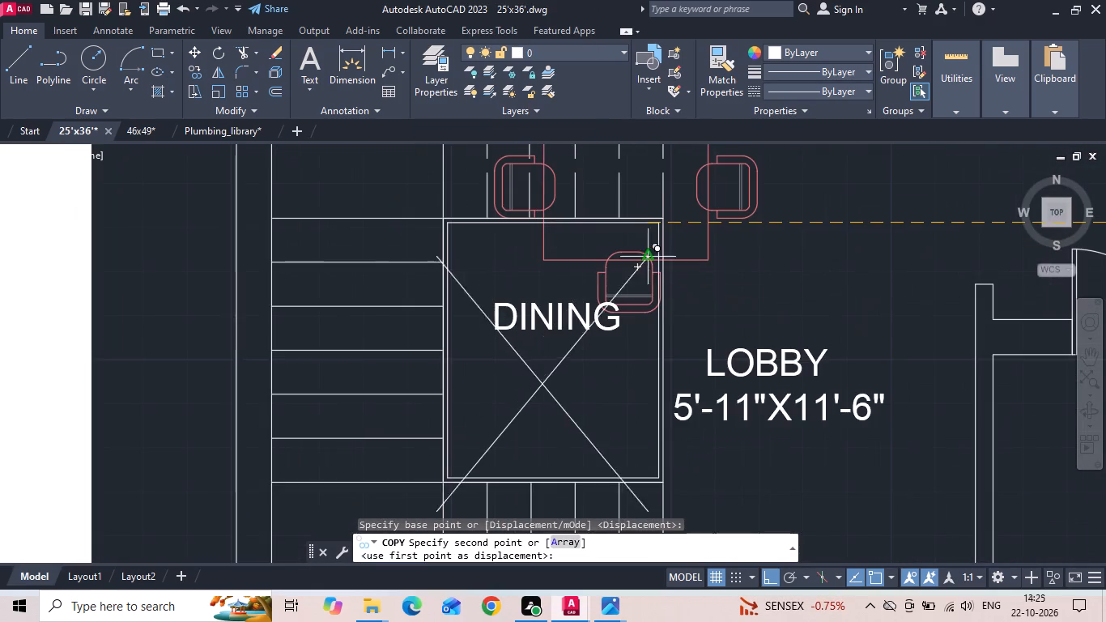
{"action": "left_click", "coordinate": [656, 221]}
{"action": "scroll", "coordinate": [500, 233], "scroll_direction": "down", "scroll_amount": 4}
{"action": "key", "text": "Escape"}
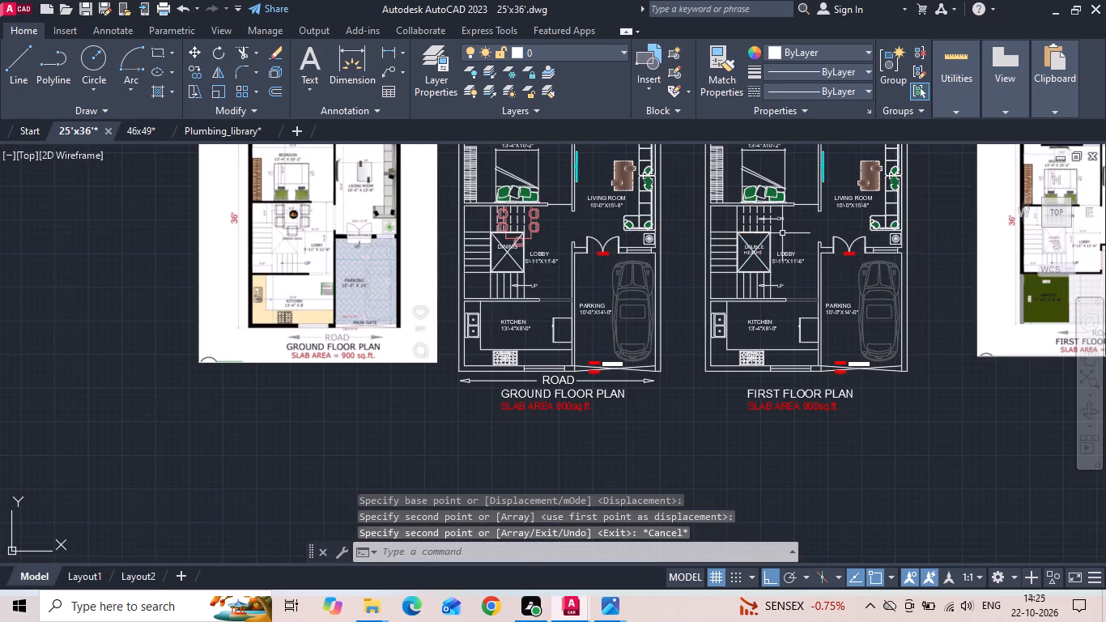
Move the DOUBLE HEIGHT label slightly sideways to centre it in the first floor stair opening.
{"action": "scroll", "coordinate": [800, 231], "scroll_direction": "up", "scroll_amount": 2}
{"action": "scroll", "coordinate": [670, 295], "scroll_direction": "up", "scroll_amount": 1}
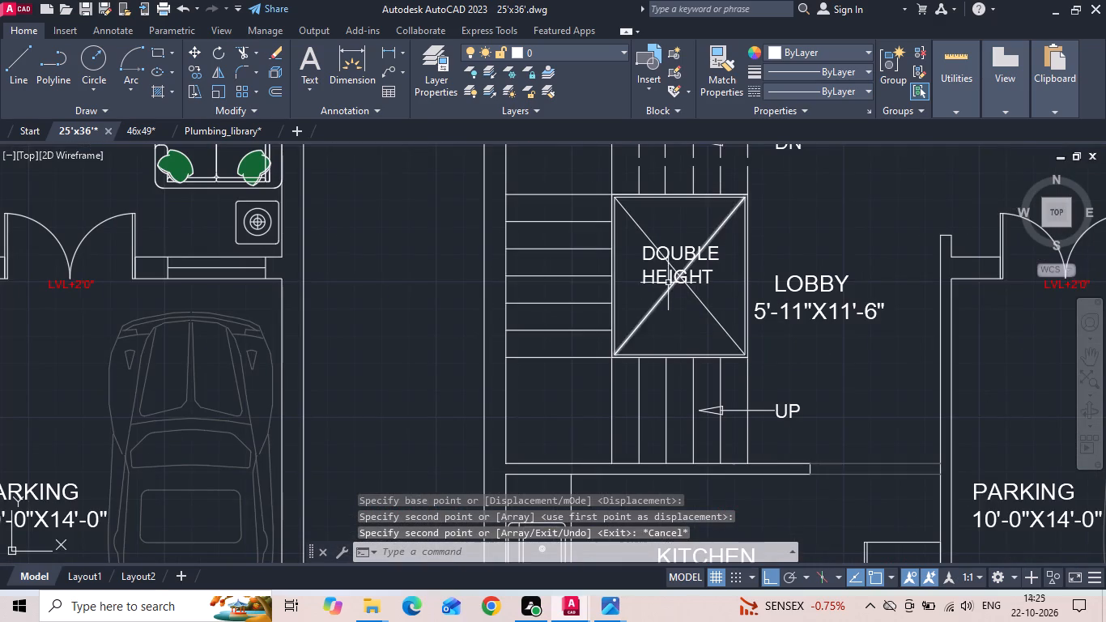
{"action": "left_click", "coordinate": [668, 283]}
{"action": "right_click", "coordinate": [668, 282]}
{"action": "left_click", "coordinate": [705, 296]}
{"action": "left_click", "coordinate": [810, 230]}
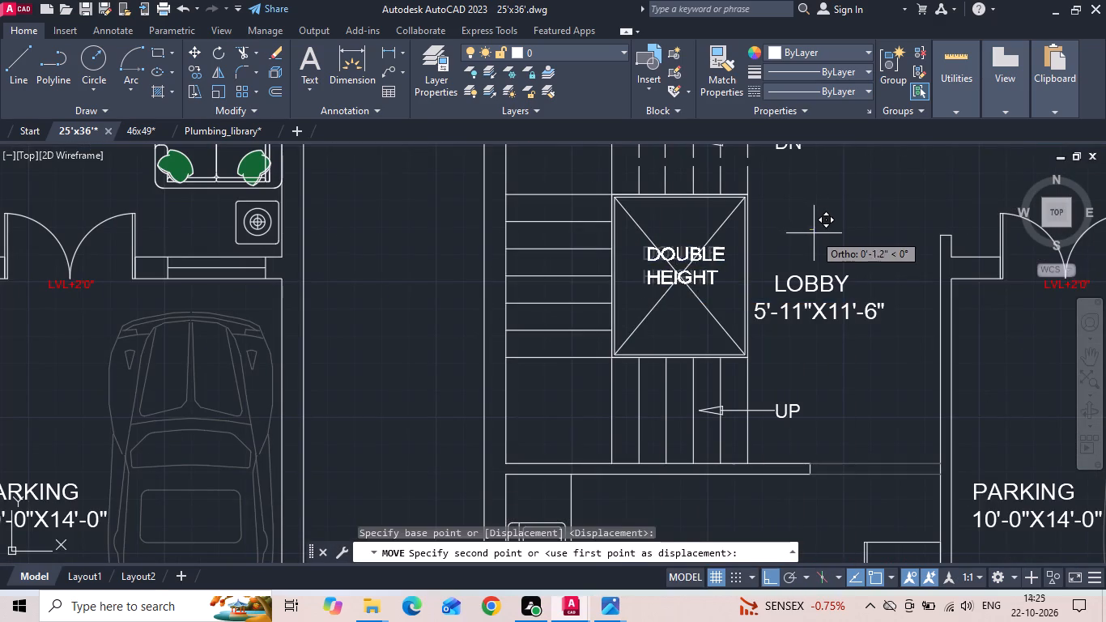
{"action": "left_click", "coordinate": [815, 243]}
Erase the double entrance door, its leftover leaf line and the LVL+2'0" label from the first floor plan.
{"action": "scroll", "coordinate": [617, 331], "scroll_direction": "down", "scroll_amount": 2}
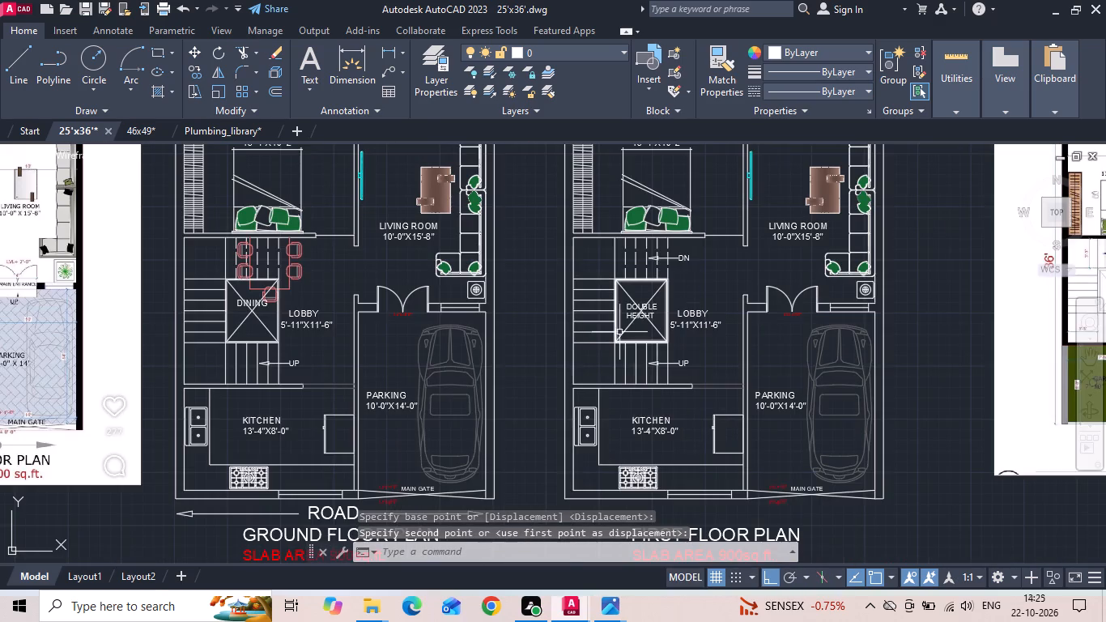
{"action": "scroll", "coordinate": [825, 301], "scroll_direction": "up", "scroll_amount": 3}
{"action": "left_click_drag", "start_coordinate": [793, 275], "coordinate": [767, 275]}
{"action": "left_click", "coordinate": [529, 246]}
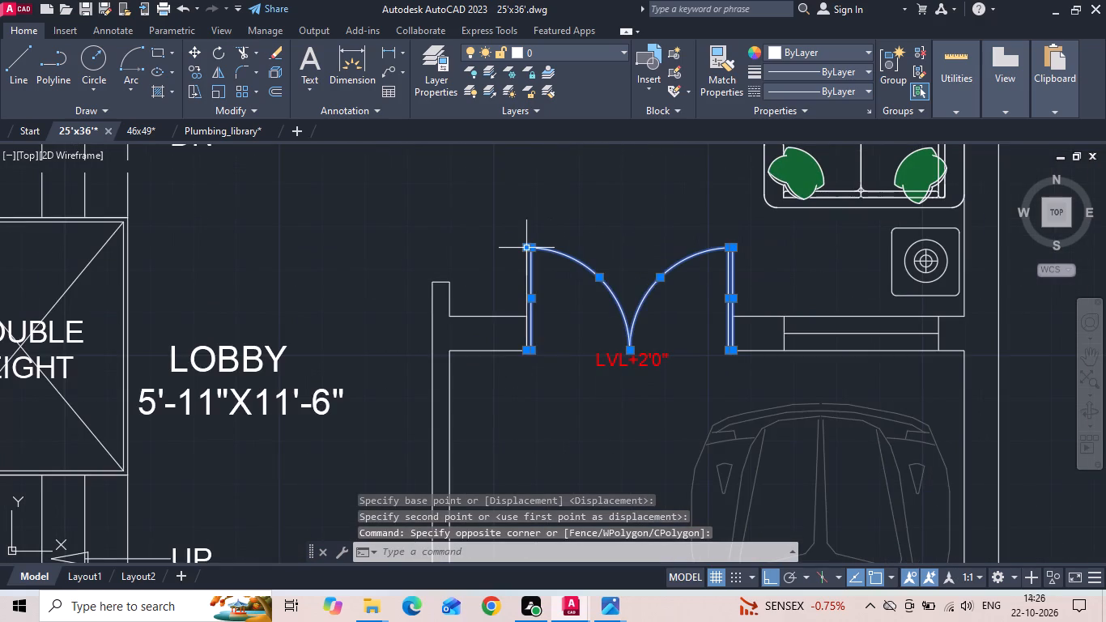
{"action": "key", "text": "Delete"}
{"action": "key", "text": "Delete"}
{"action": "left_click_drag", "start_coordinate": [643, 339], "coordinate": [643, 342]}
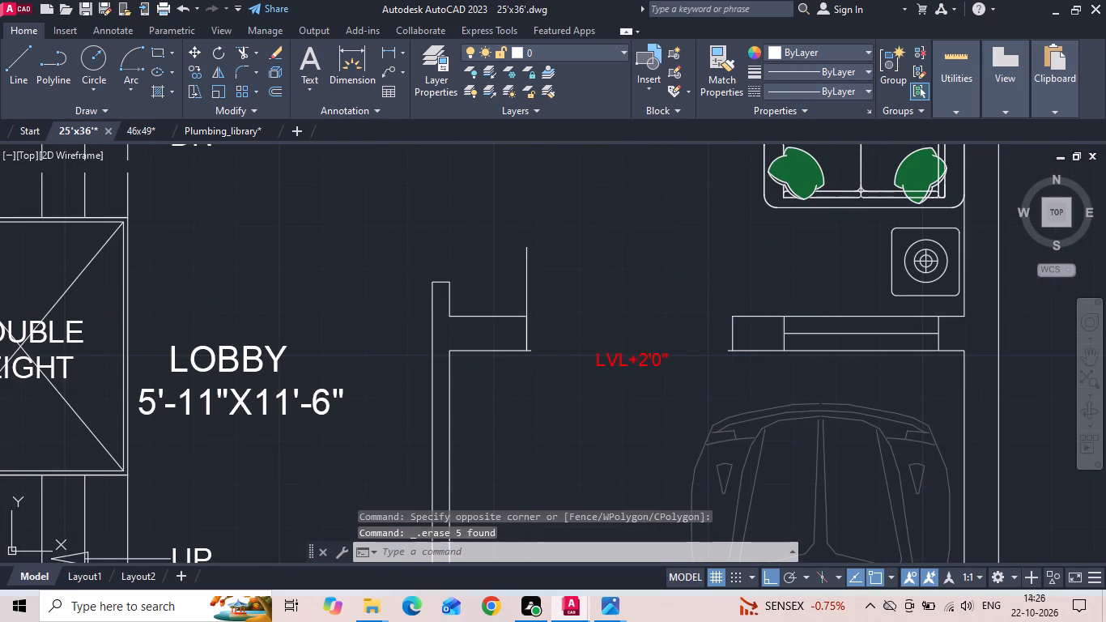
{"action": "left_click_drag", "start_coordinate": [643, 342], "coordinate": [619, 398]}
{"action": "left_click", "coordinate": [619, 398]}
{"action": "key", "text": "Delete"}
{"action": "left_click_drag", "start_coordinate": [605, 275], "coordinate": [552, 283]}
{"action": "left_click", "coordinate": [501, 267]}
{"action": "key", "text": "Delete"}
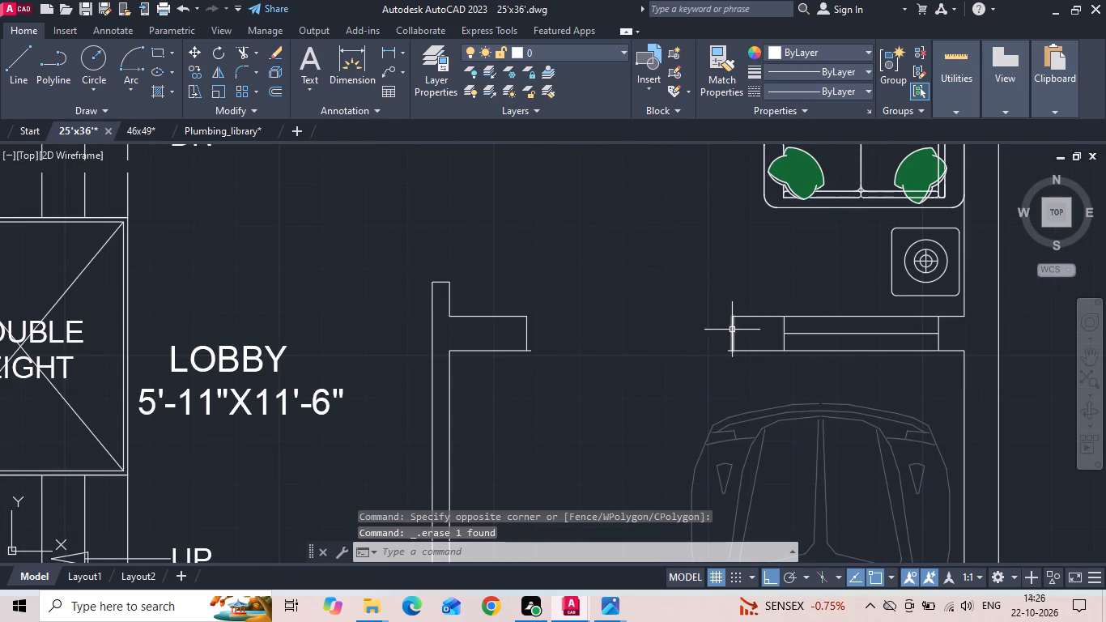
Erase the jamb lines, the short wall stub beside the lobby and the leftover line pieces at the former entrance door opening.
{"action": "left_click", "coordinate": [741, 330]}
{"action": "left_click", "coordinate": [513, 341]}
{"action": "key", "text": "Delete"}
{"action": "left_click_drag", "start_coordinate": [513, 307], "coordinate": [499, 368]}
{"action": "left_click", "coordinate": [495, 378]}
{"action": "key", "text": "Delete"}
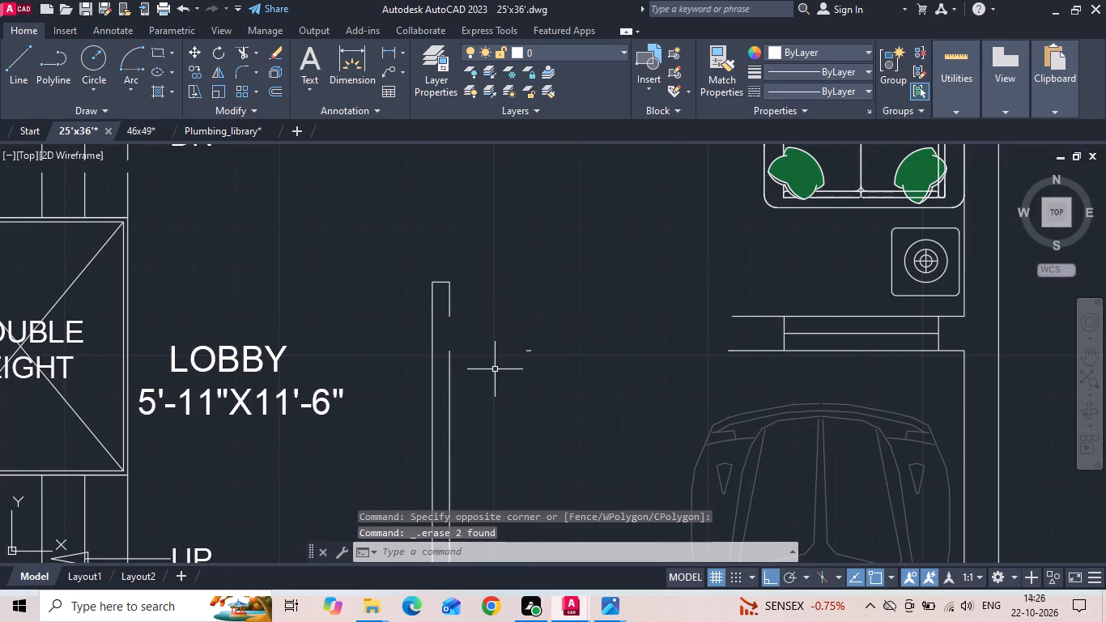
{"action": "left_click_drag", "start_coordinate": [515, 346], "coordinate": [541, 379]}
{"action": "left_click", "coordinate": [638, 411]}
{"action": "left_click_drag", "start_coordinate": [687, 318], "coordinate": [753, 388]}
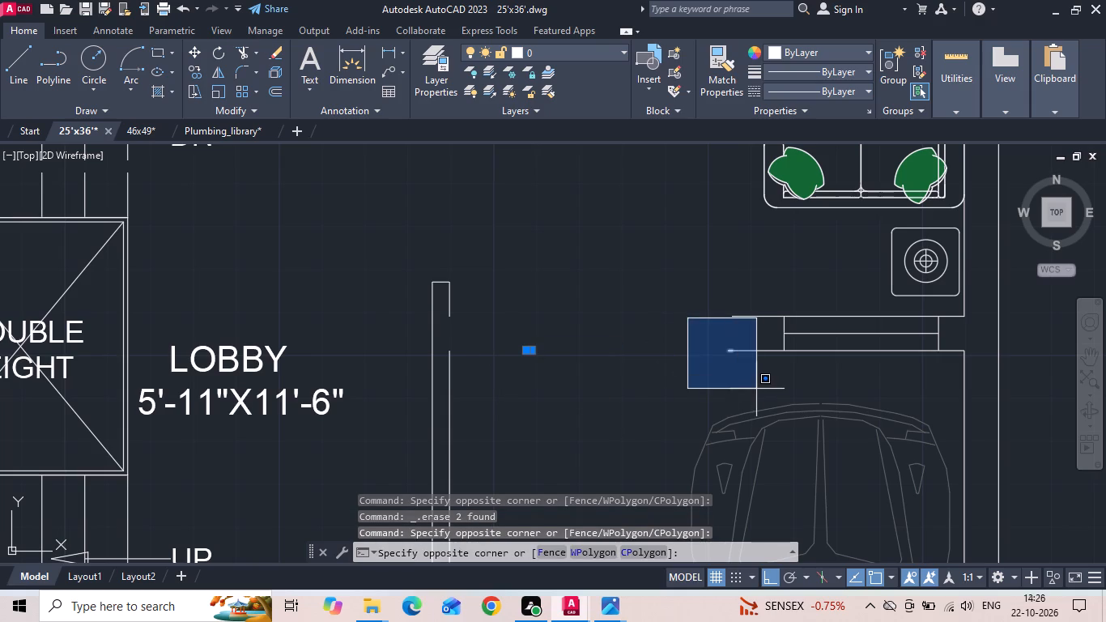
{"action": "left_click", "coordinate": [757, 384]}
{"action": "key", "text": "Delete"}
Extend both wall lines from the living room window across the former entrance opening to the lobby-side wall.
{"action": "type", "text": "EX"}
{"action": "key", "text": "space"}
{"action": "left_click_drag", "start_coordinate": [748, 296], "coordinate": [739, 357]}
{"action": "left_click_drag", "start_coordinate": [673, 343], "coordinate": [630, 383]}
{"action": "left_click", "coordinate": [706, 358]}
{"action": "left_click", "coordinate": [696, 335]}
{"action": "left_click_drag", "start_coordinate": [574, 341], "coordinate": [529, 378]}
{"action": "left_click", "coordinate": [483, 391]}
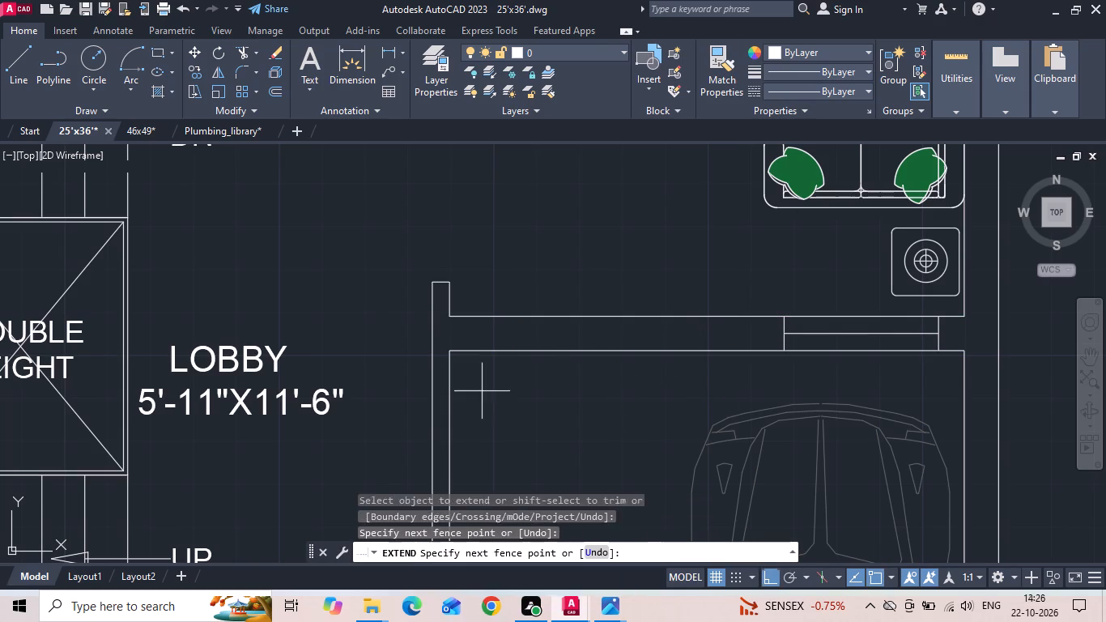
{"action": "key", "text": "Escape"}
{"action": "scroll", "coordinate": [582, 343], "scroll_direction": "down", "scroll_amount": 3}
{"action": "key", "text": "Escape"}
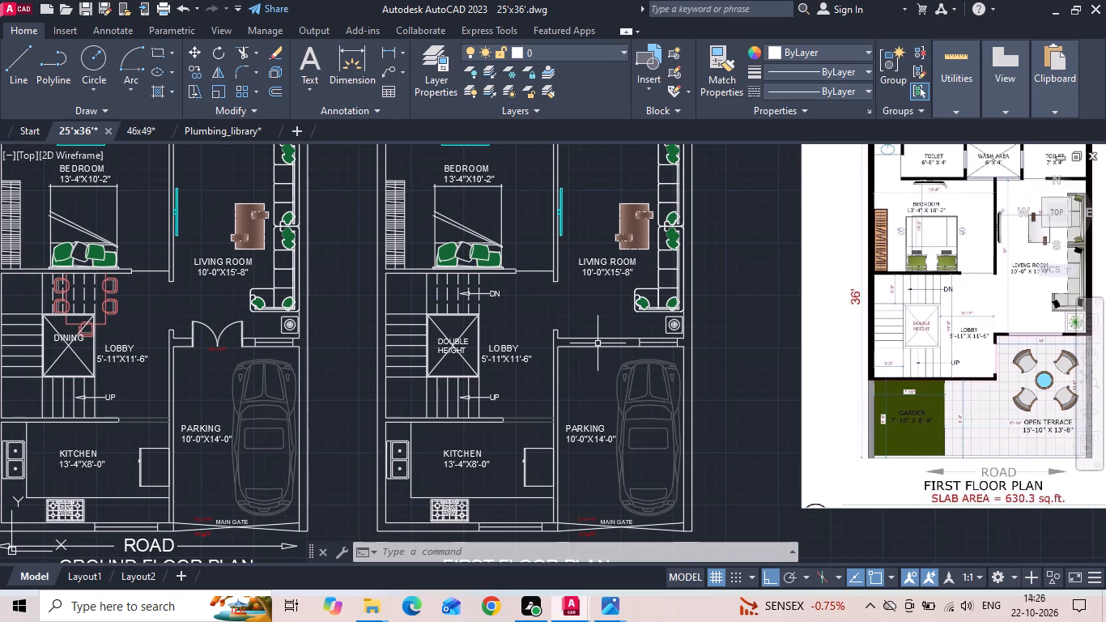
Undo the wall extensions and the latest erasures around the first floor plan's former entrance door opening.
{"action": "key", "text": "Escape"}
{"action": "scroll", "coordinate": [593, 343], "scroll_direction": "up", "scroll_amount": 1}
{"action": "key", "text": "ctrl+z"}
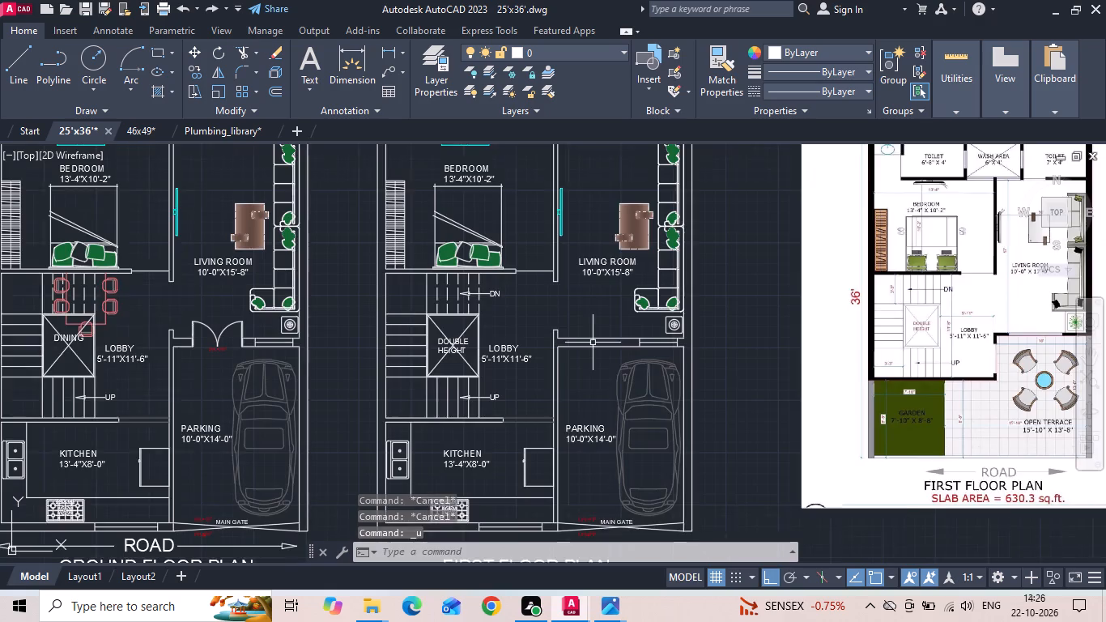
{"action": "key", "text": "ctrl+z"}
{"action": "key", "text": "ctrl+z"}
{"action": "key", "text": "ctrl+z"}
{"action": "key", "text": "ctrl+z"}
{"action": "key", "text": "ctrl+z"}
{"action": "key", "text": "ctrl+z"}
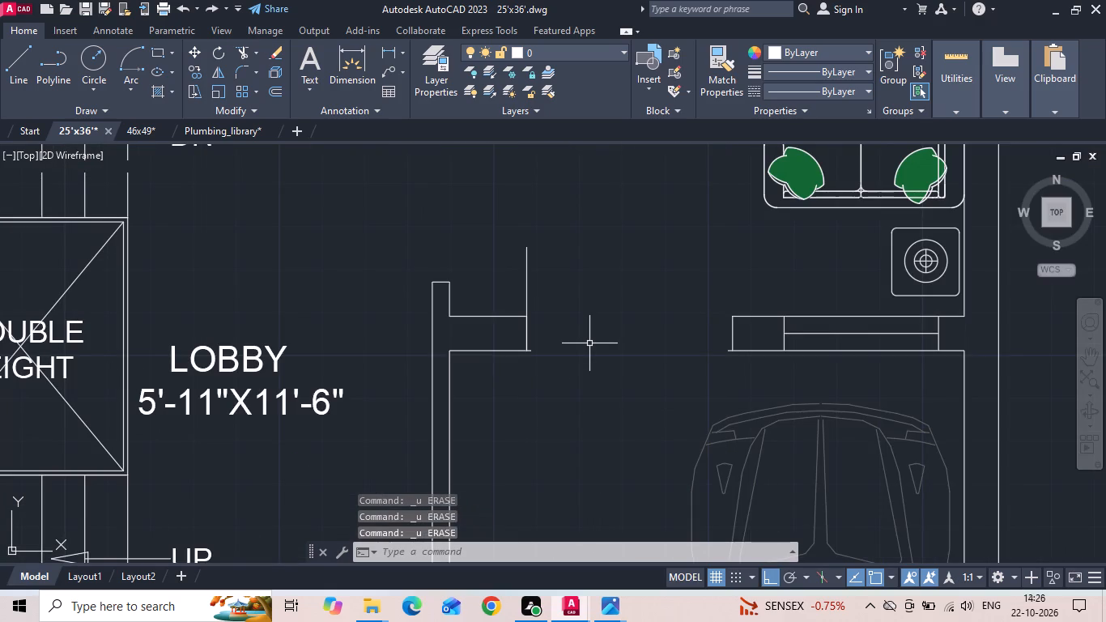
{"action": "key", "text": "ctrl+z"}
Erase the door leaf line, the window-side jamb line and the short leftover line pieces at both ends of the former entrance opening.
{"action": "scroll", "coordinate": [526, 340], "scroll_direction": "up", "scroll_amount": 1}
{"action": "left_click_drag", "start_coordinate": [503, 334], "coordinate": [528, 361]}
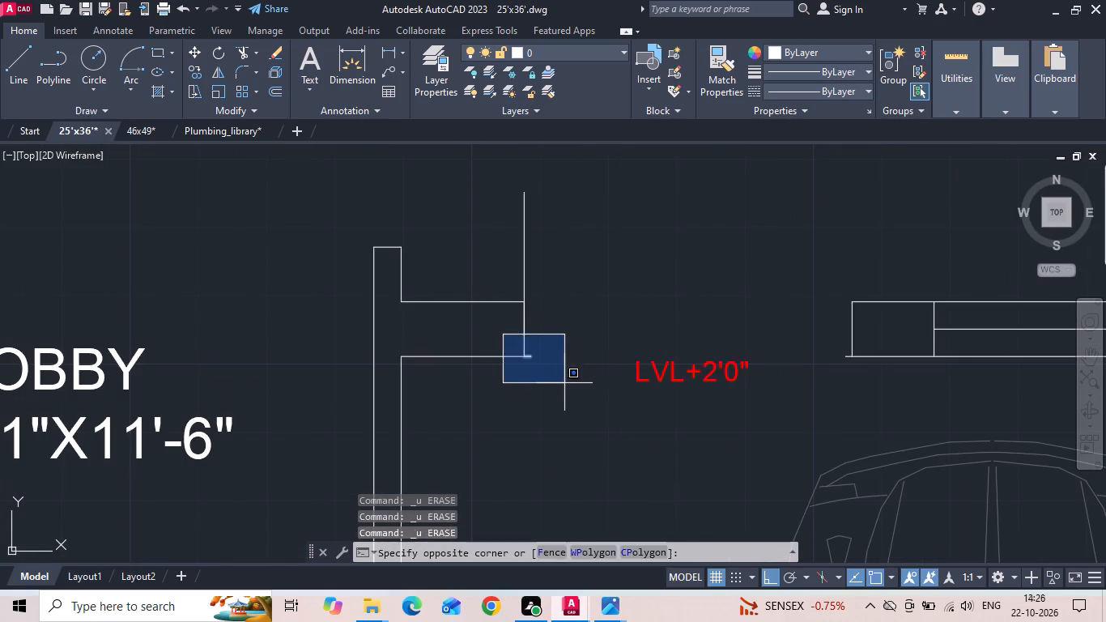
{"action": "left_click", "coordinate": [564, 383]}
{"action": "key", "text": "Delete"}
{"action": "left_click_drag", "start_coordinate": [566, 288], "coordinate": [514, 249]}
{"action": "left_click", "coordinate": [474, 204]}
{"action": "key", "text": "Delete"}
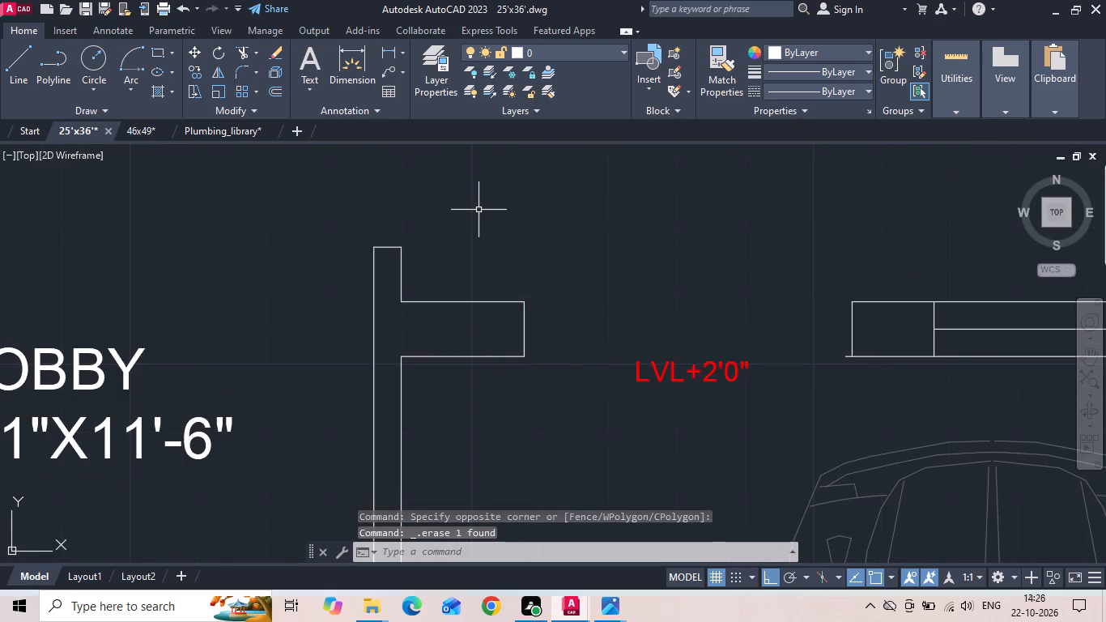
{"action": "scroll", "coordinate": [560, 250], "scroll_direction": "down", "scroll_amount": 1}
{"action": "scroll", "coordinate": [744, 300], "scroll_direction": "up", "scroll_amount": 1}
{"action": "left_click_drag", "start_coordinate": [767, 311], "coordinate": [710, 311]}
{"action": "left_click", "coordinate": [687, 307]}
{"action": "key", "text": "Delete"}
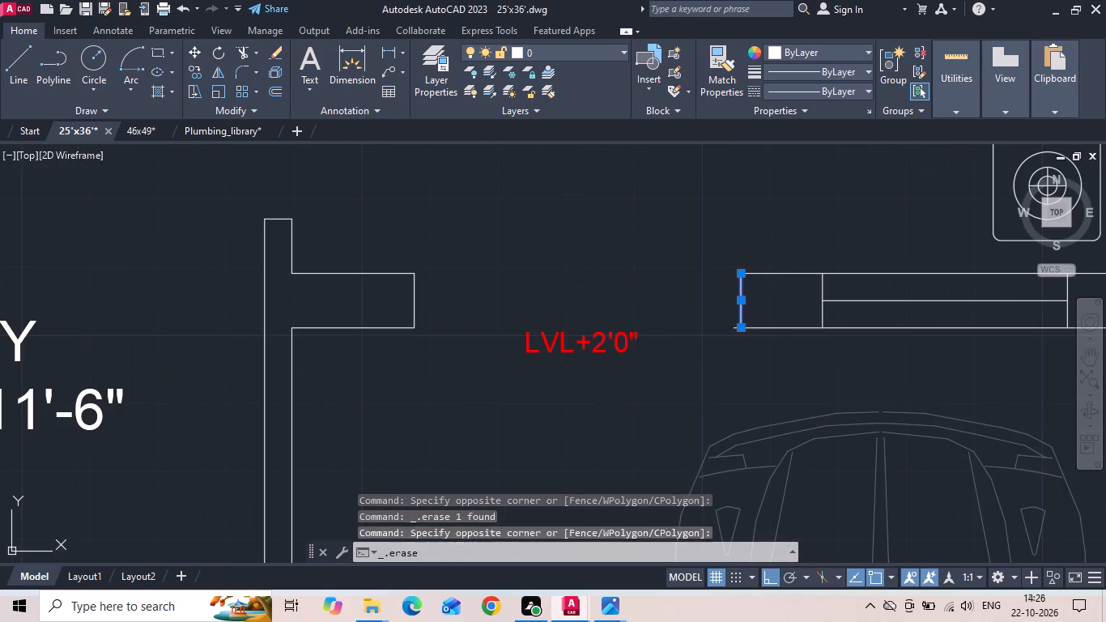
{"action": "left_click_drag", "start_coordinate": [709, 297], "coordinate": [742, 375]}
{"action": "left_click", "coordinate": [753, 376]}
{"action": "key", "text": "Delete"}
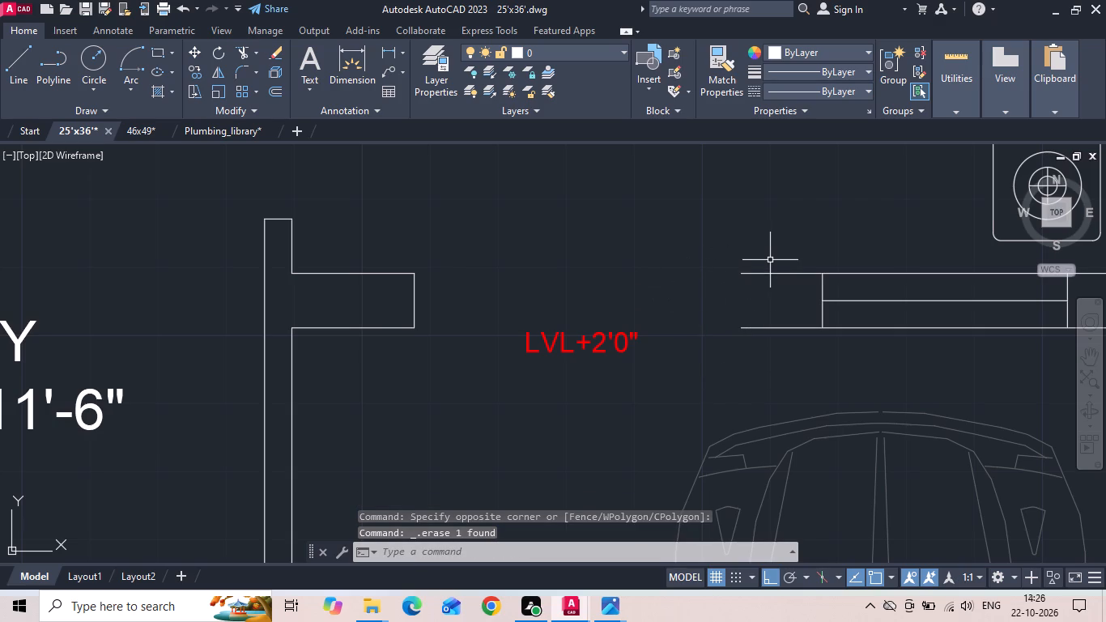
Extend both wall lines from the living room window across the former entrance opening to the opposite wall stub.
{"action": "type", "text": "EX"}
{"action": "key", "text": "space"}
{"action": "left_click_drag", "start_coordinate": [776, 266], "coordinate": [756, 359]}
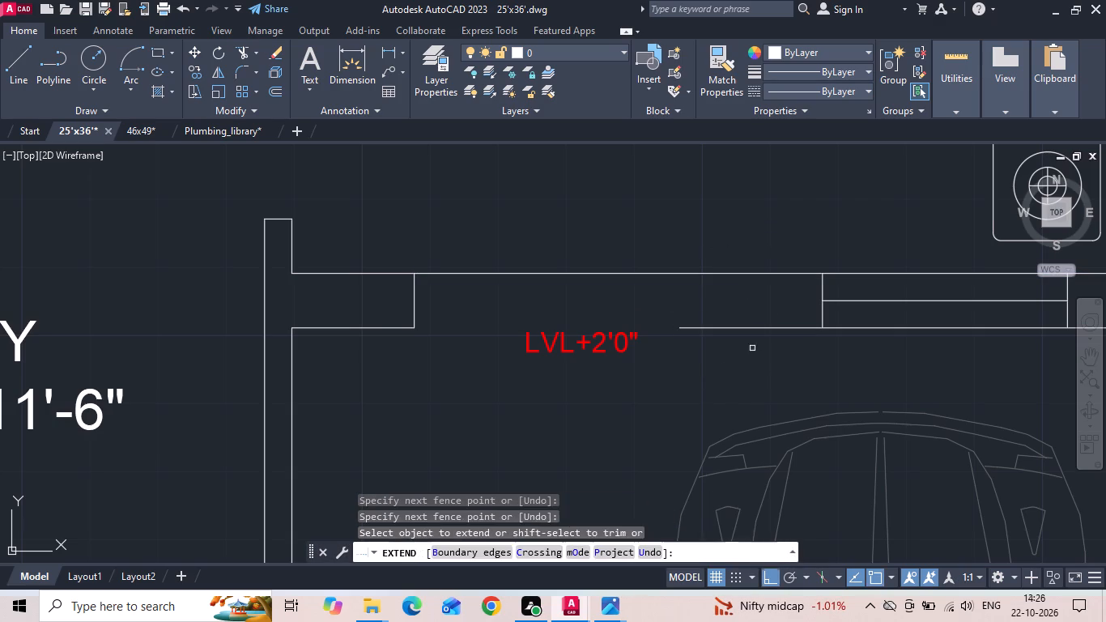
{"action": "left_click_drag", "start_coordinate": [758, 325], "coordinate": [680, 371]}
{"action": "left_click_drag", "start_coordinate": [683, 318], "coordinate": [690, 373]}
{"action": "key", "text": "Escape"}
Erase the LVL+2'0" label below the closed entrance opening.
{"action": "left_click_drag", "start_coordinate": [628, 339], "coordinate": [624, 341]}
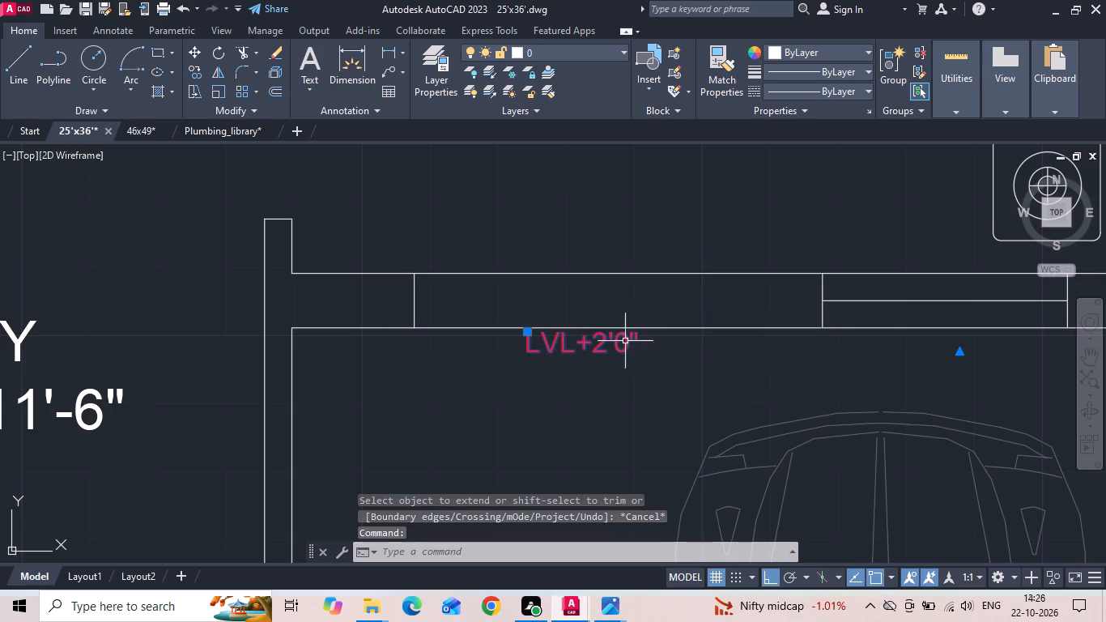
{"action": "left_click_drag", "start_coordinate": [624, 341], "coordinate": [537, 357]}
{"action": "key", "text": "Delete"}
Widen the living room window by erasing its lobby-side end line and extending its middle line to the jamb near the lobby.
{"action": "left_click_drag", "start_coordinate": [826, 283], "coordinate": [810, 283]}
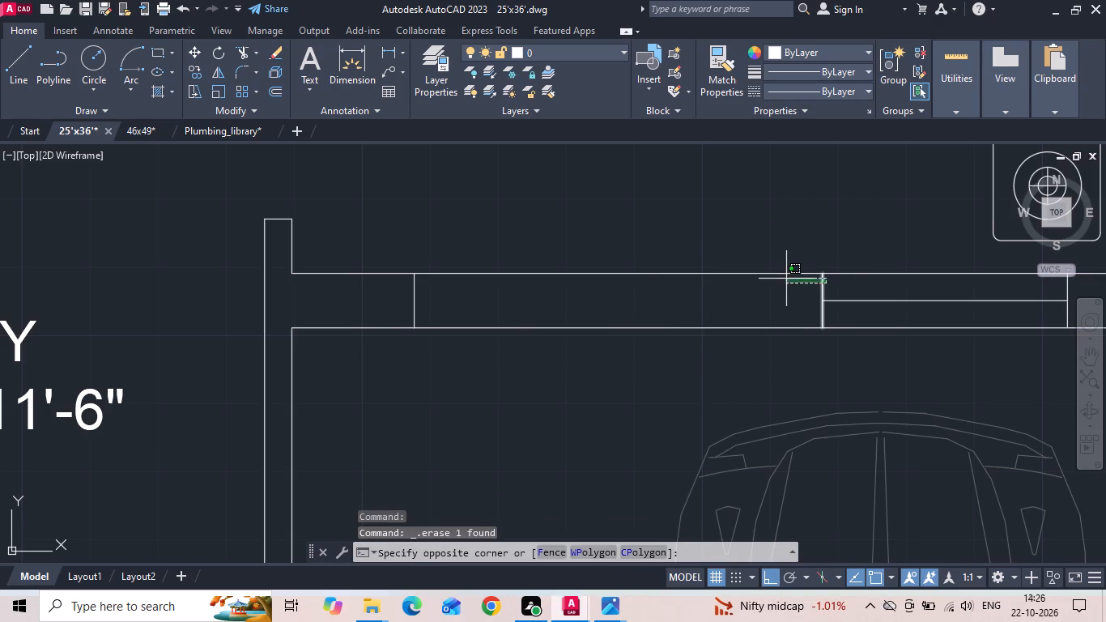
{"action": "left_click", "coordinate": [785, 278]}
{"action": "key", "text": "Delete"}
{"action": "type", "text": "EX"}
{"action": "key", "text": "space"}
{"action": "left_click", "coordinate": [861, 292]}
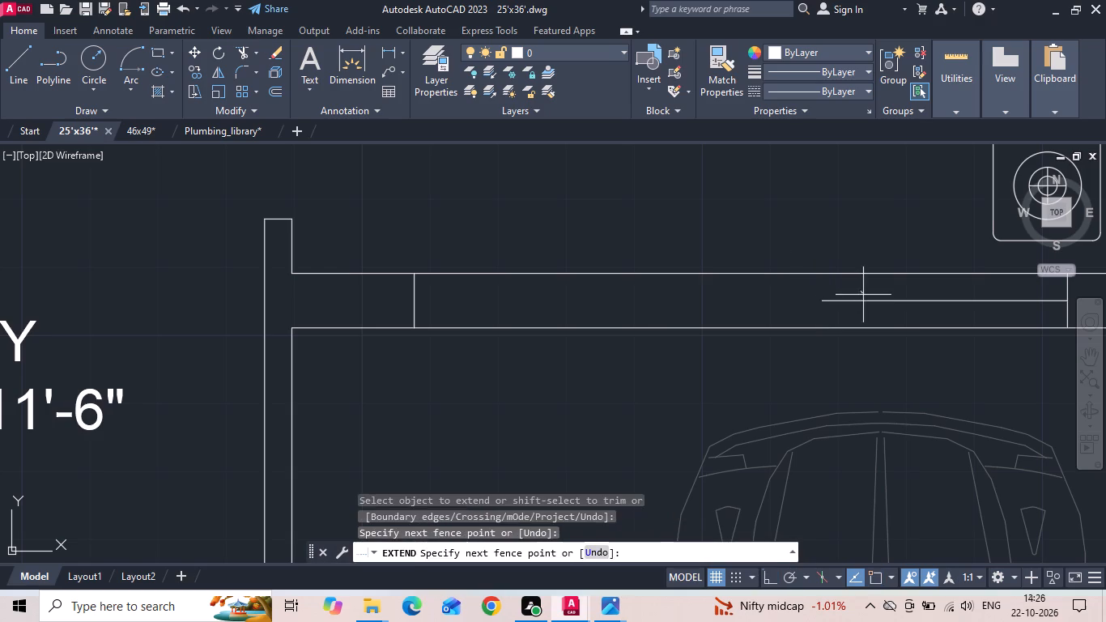
{"action": "left_click", "coordinate": [860, 304]}
{"action": "scroll", "coordinate": [573, 305], "scroll_direction": "down", "scroll_amount": 3}
{"action": "key", "text": "Escape"}
Examine the living room, lobby and open terrace layout in the reference image and compare it with the first floor plan.
{"action": "scroll", "coordinate": [556, 344], "scroll_direction": "down", "scroll_amount": 1}
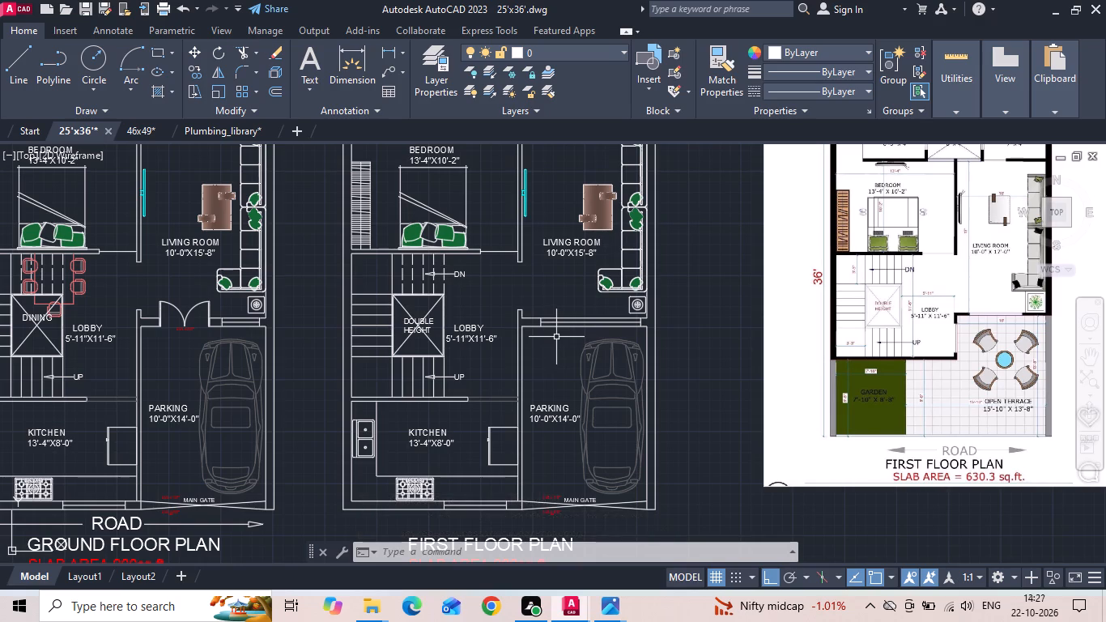
{"action": "key", "text": "Escape"}
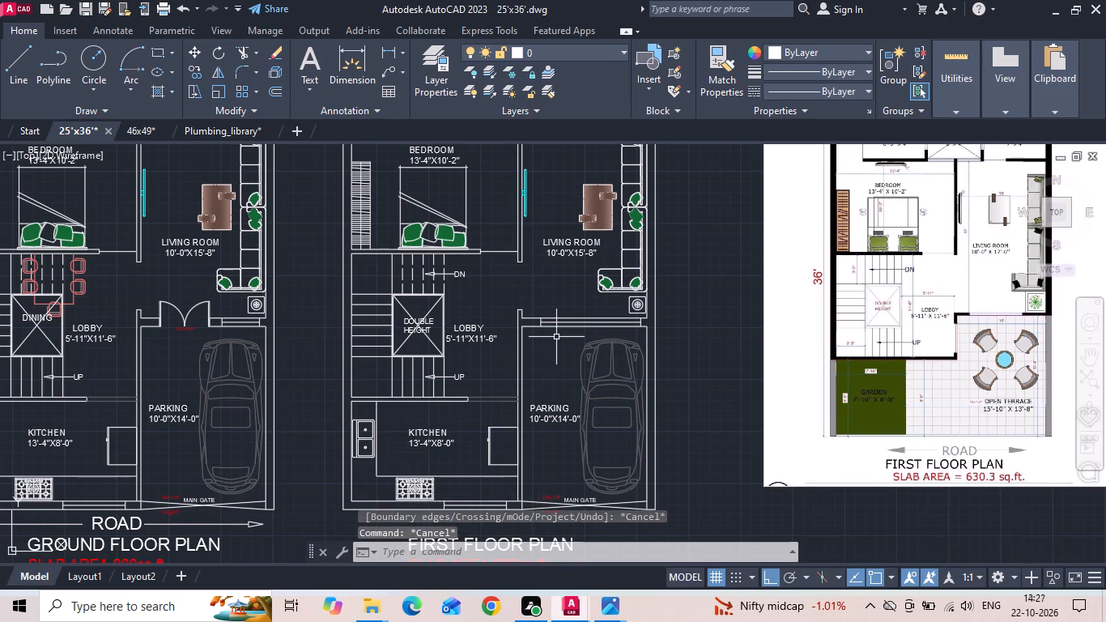
{"action": "scroll", "coordinate": [1041, 256], "scroll_direction": "up", "scroll_amount": 2}
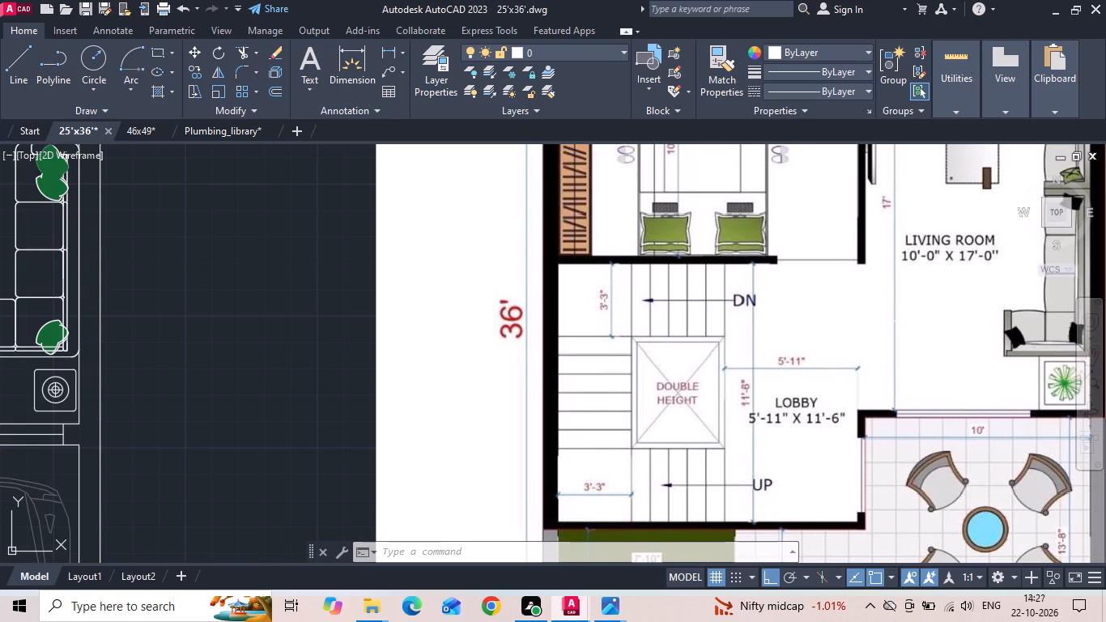
{"action": "scroll", "coordinate": [869, 326], "scroll_direction": "down", "scroll_amount": 1}
{"action": "middle_click_drag", "start_coordinate": [212, 339], "coordinate": [334, 411]}
{"action": "scroll", "coordinate": [334, 411], "scroll_direction": "down", "scroll_amount": 1}
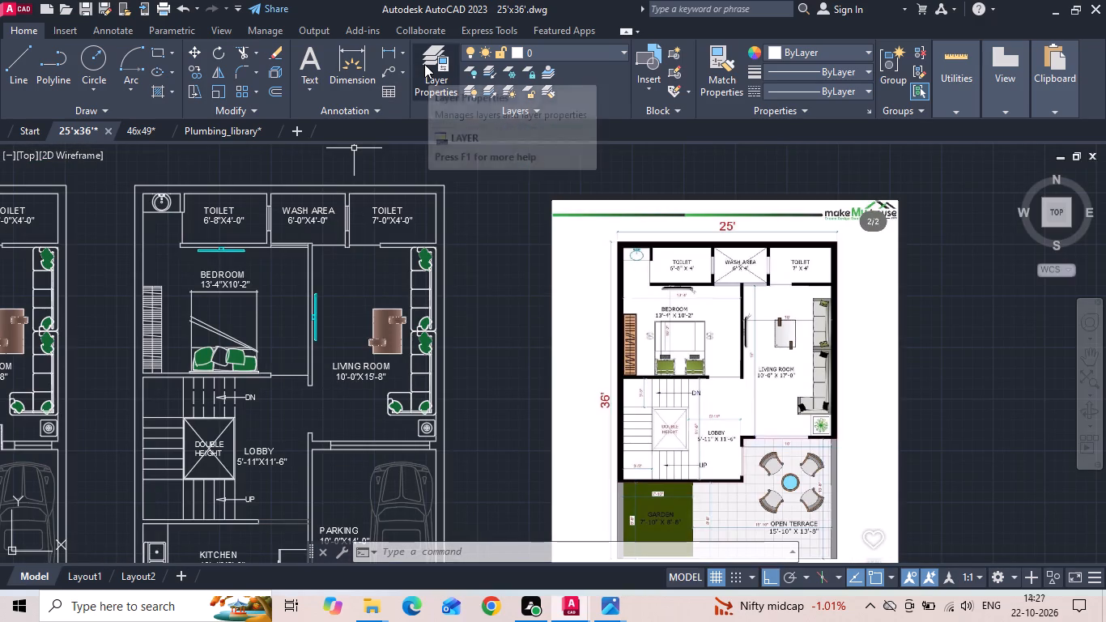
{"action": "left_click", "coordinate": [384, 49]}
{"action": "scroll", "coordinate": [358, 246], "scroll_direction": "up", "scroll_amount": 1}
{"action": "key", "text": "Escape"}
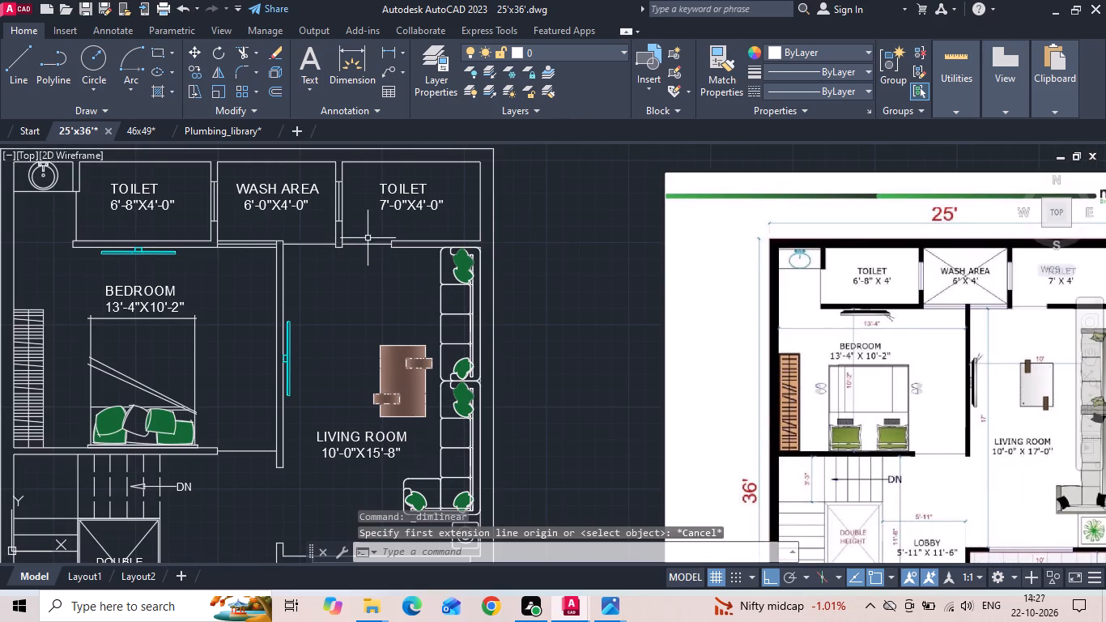
Offset the living room face of the 7'-0"X4'-0" toilet's wall 17' towards the parking area.
{"action": "type", "text": "O"}
{"action": "key", "text": "space"}
{"action": "type", "text": "17"}
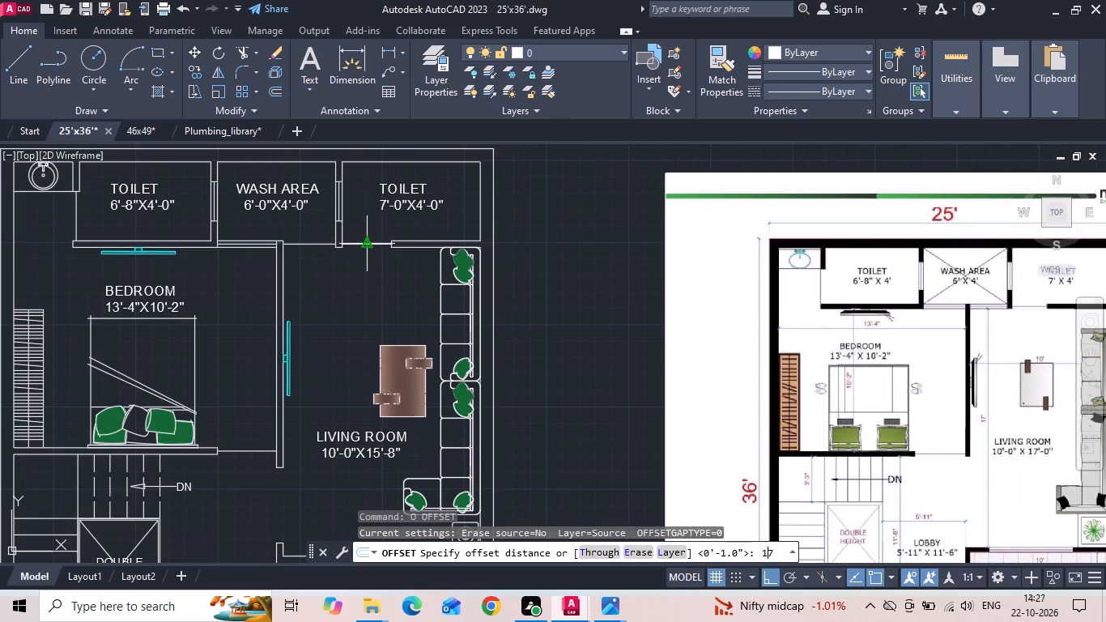
{"action": "key", "text": "apostrophe"}
{"action": "key", "text": "Return"}
{"action": "left_click_drag", "start_coordinate": [399, 245], "coordinate": [402, 253]}
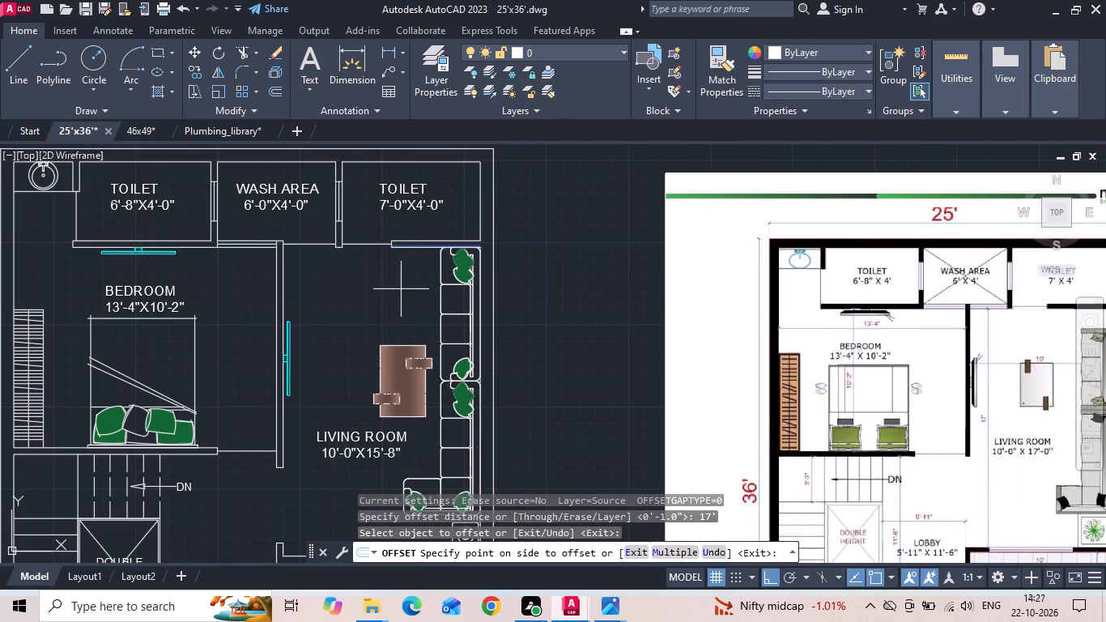
{"action": "middle_click_drag", "start_coordinate": [402, 289], "coordinate": [449, 151]}
{"action": "middle_click_drag", "start_coordinate": [395, 378], "coordinate": [414, 259]}
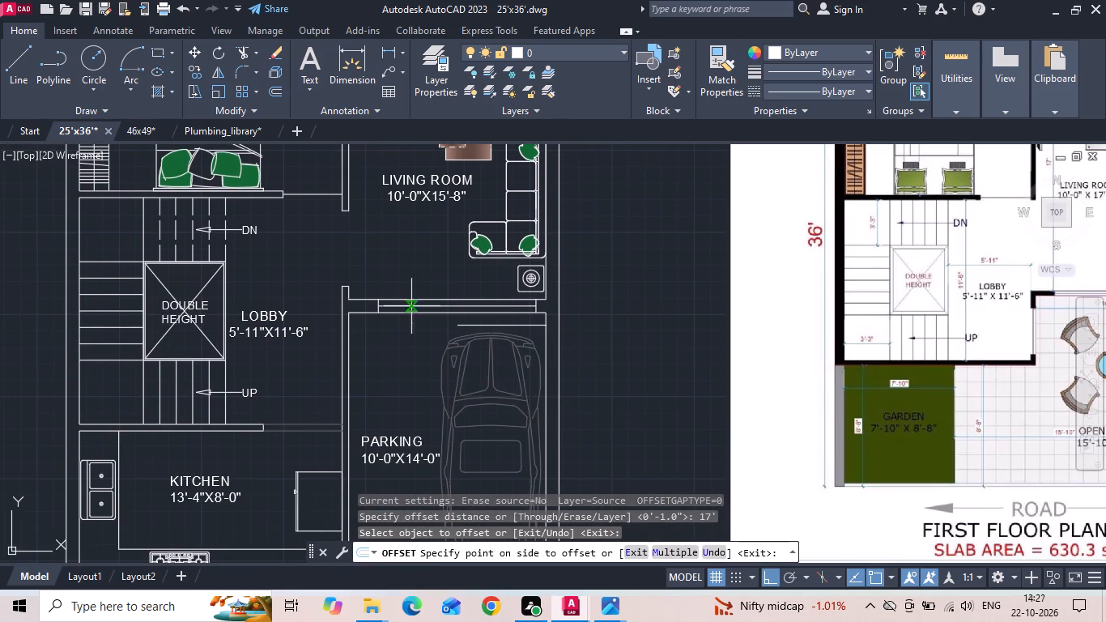
{"action": "left_click", "coordinate": [399, 334]}
{"action": "scroll", "coordinate": [461, 323], "scroll_direction": "up", "scroll_amount": 2}
{"action": "key", "text": "Escape"}
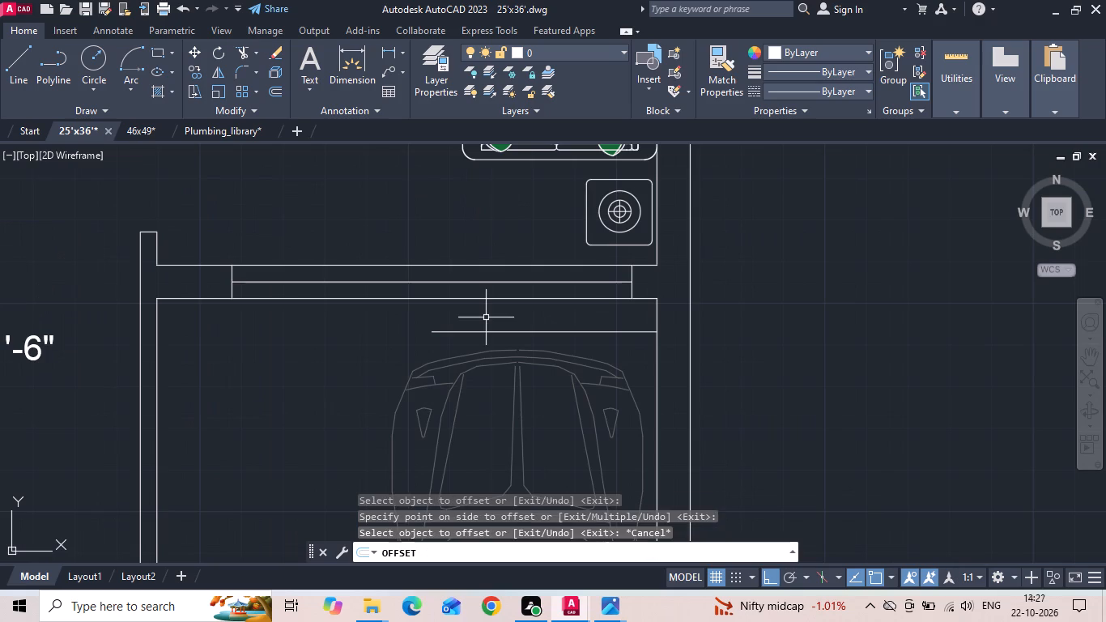
Offset the new wall line 4" towards the parking area to form the wall thickness.
{"action": "key", "text": "o"}
{"action": "key", "text": "space"}
{"action": "type", "text": "4"}
{"action": "key", "text": "space"}
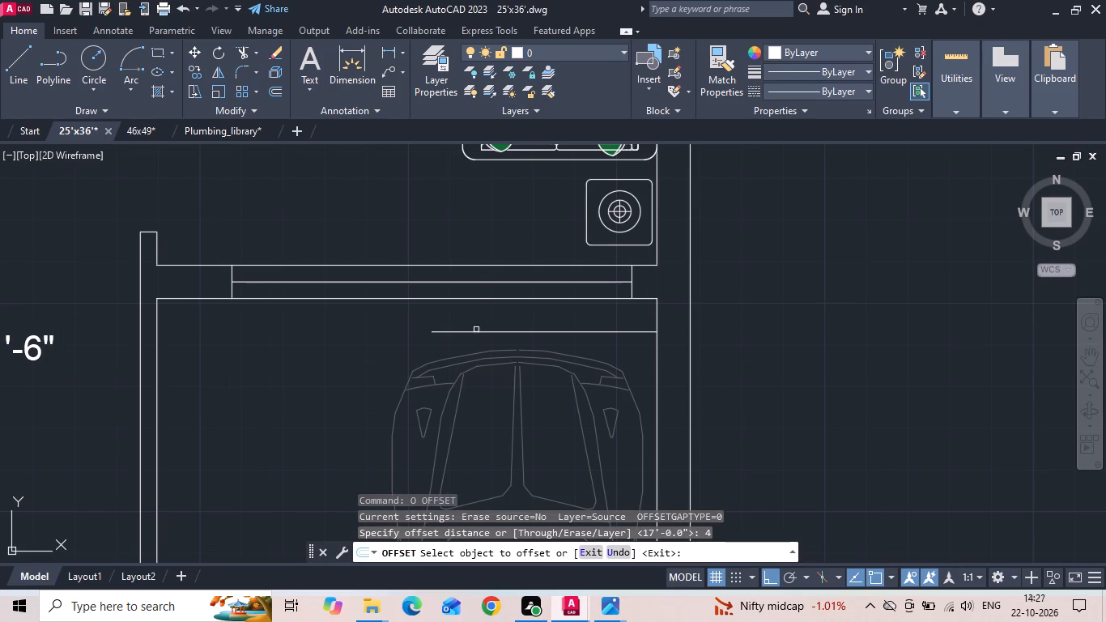
{"action": "left_click", "coordinate": [474, 333]}
{"action": "left_click", "coordinate": [453, 355]}
{"action": "key", "text": "Escape"}
Erase the car block from the first floor plan's parking area.
{"action": "left_click_drag", "start_coordinate": [502, 372], "coordinate": [426, 388]}
{"action": "left_click", "coordinate": [355, 395]}
{"action": "key", "text": "Delete"}
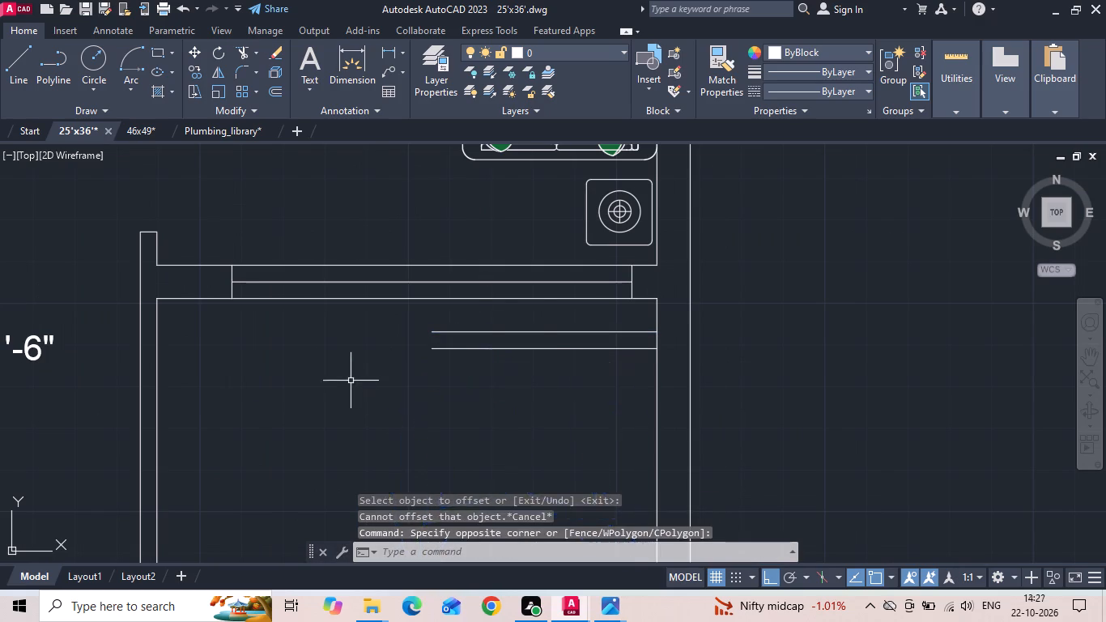
Extend the two new wall lines to the lobby-side wall, carrying the lower one through to that wall's far face.
{"action": "scroll", "coordinate": [552, 297], "scroll_direction": "up", "scroll_amount": 1}
{"action": "key", "text": "e"}
{"action": "key", "text": "x"}
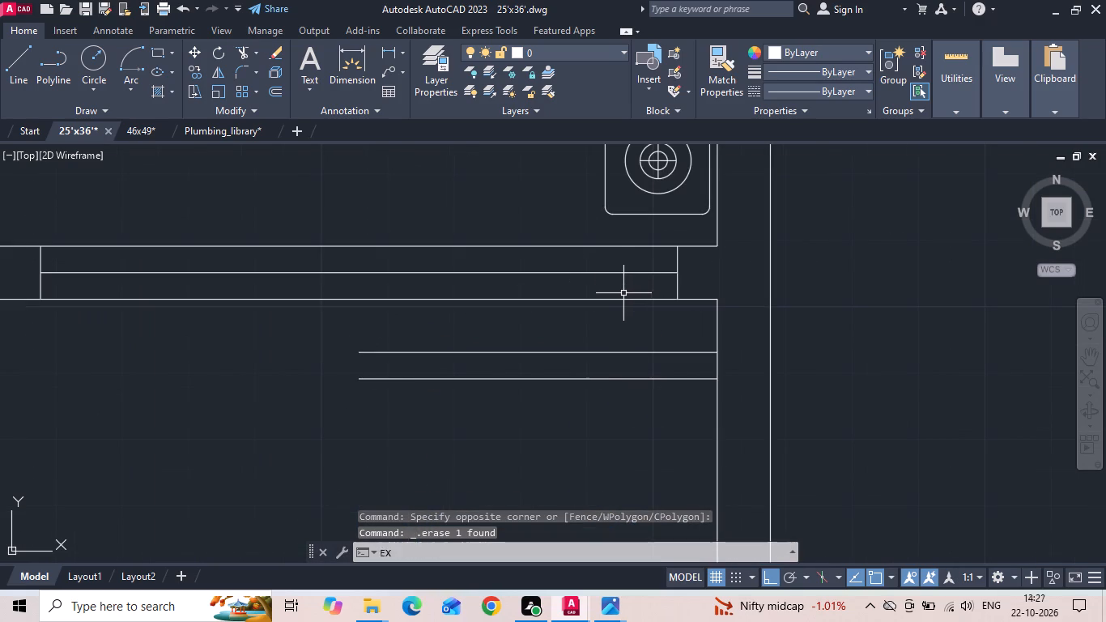
{"action": "key", "text": "space"}
{"action": "scroll", "coordinate": [418, 331], "scroll_direction": "down", "scroll_amount": 1}
{"action": "left_click_drag", "start_coordinate": [421, 339], "coordinate": [420, 398]}
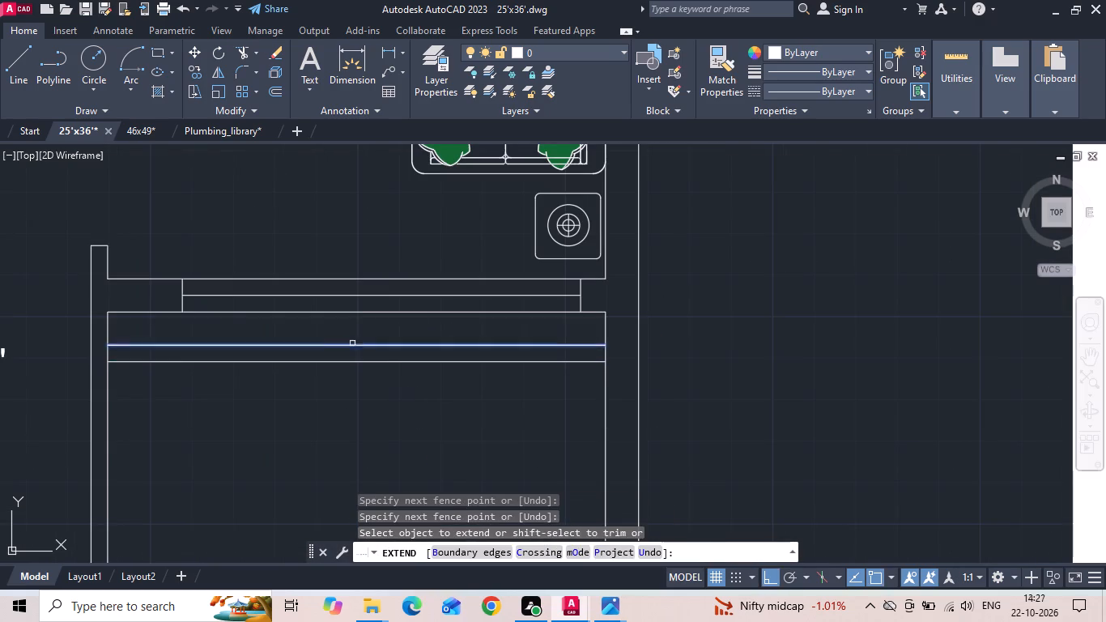
{"action": "left_click", "coordinate": [352, 343]}
{"action": "left_click", "coordinate": [332, 391]}
Extend both window jamb lines down to the lower line of the new wall.
{"action": "left_click_drag", "start_coordinate": [161, 300], "coordinate": [175, 309]}
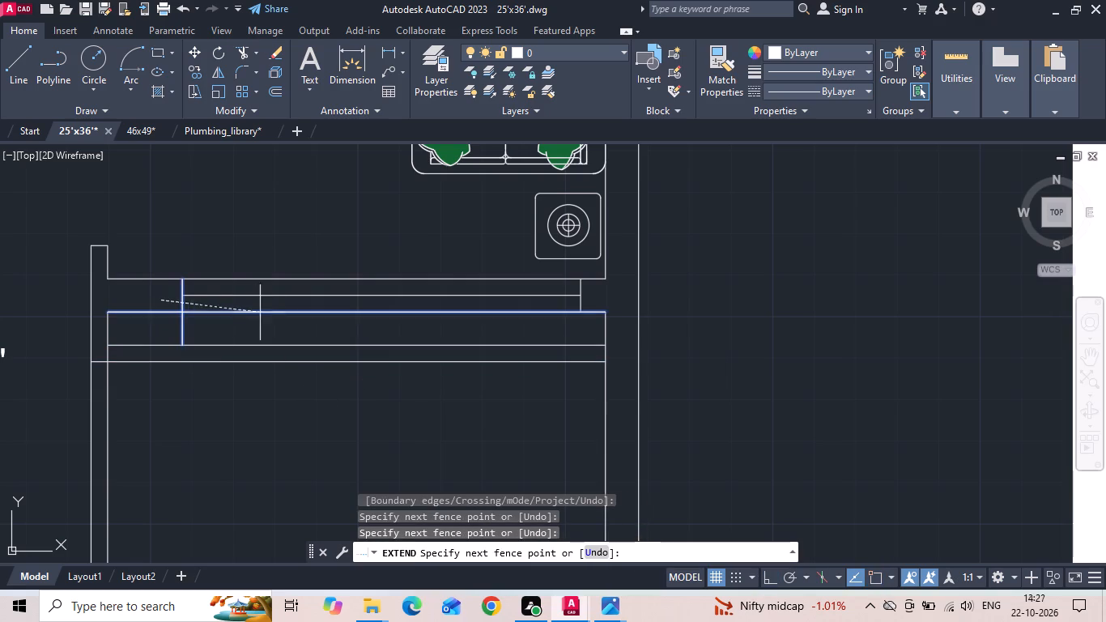
{"action": "left_click", "coordinate": [588, 309]}
{"action": "left_click", "coordinate": [586, 334]}
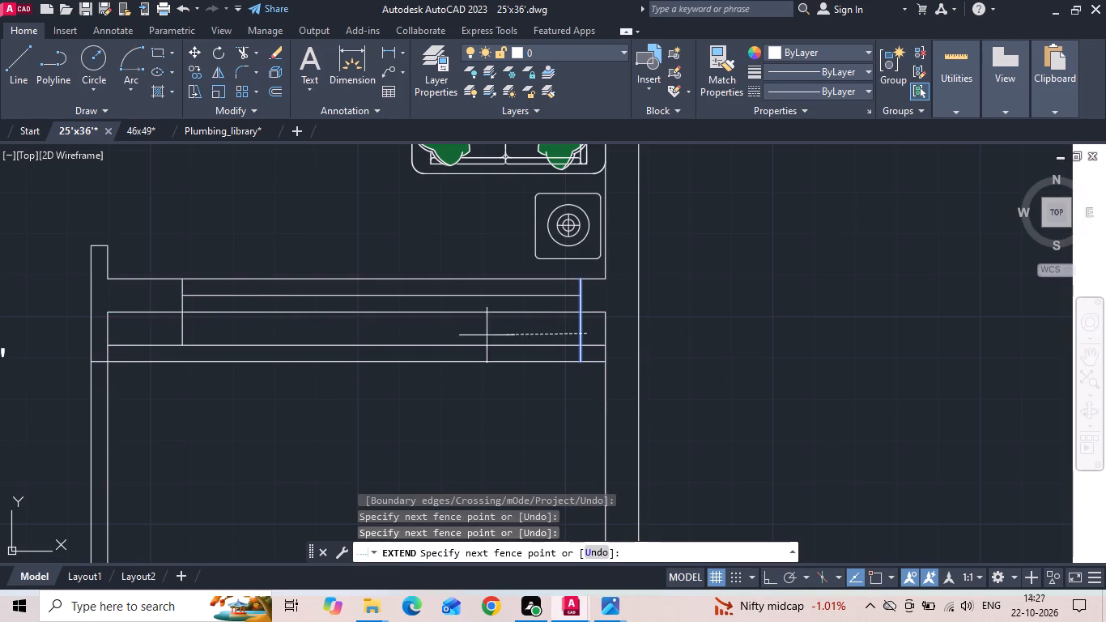
{"action": "left_click", "coordinate": [156, 329]}
{"action": "key", "text": "Escape"}
Trim the old wall lines on both sides of the window and the jamb lines between the old and new walls.
{"action": "type", "text": "TR"}
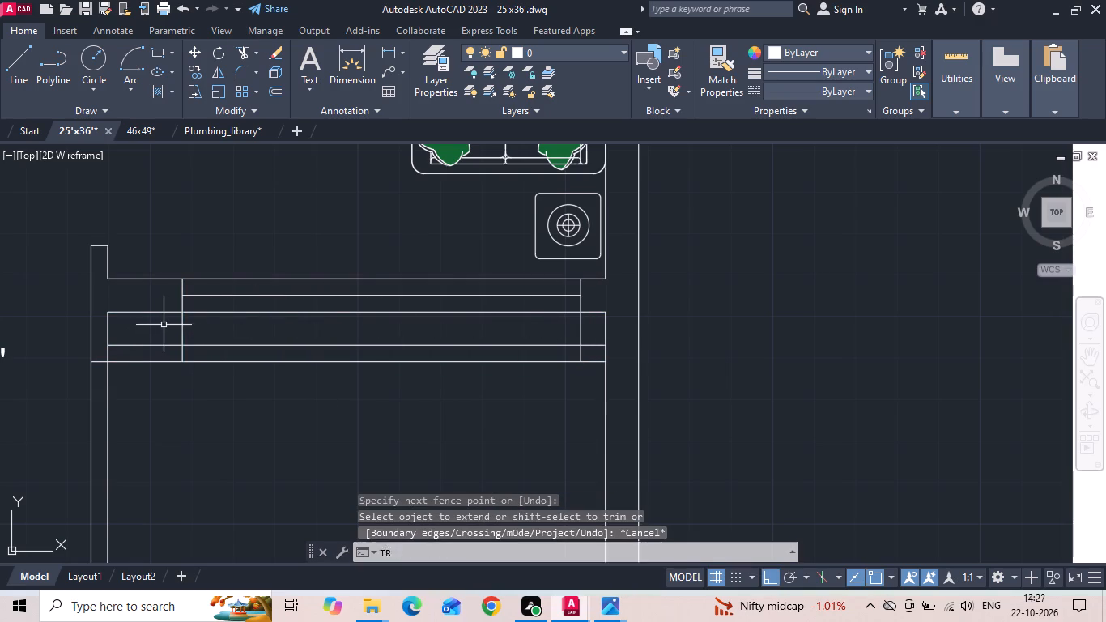
{"action": "key", "text": "space"}
{"action": "left_click_drag", "start_coordinate": [149, 328], "coordinate": [180, 249]}
{"action": "left_click_drag", "start_coordinate": [155, 326], "coordinate": [427, 334]}
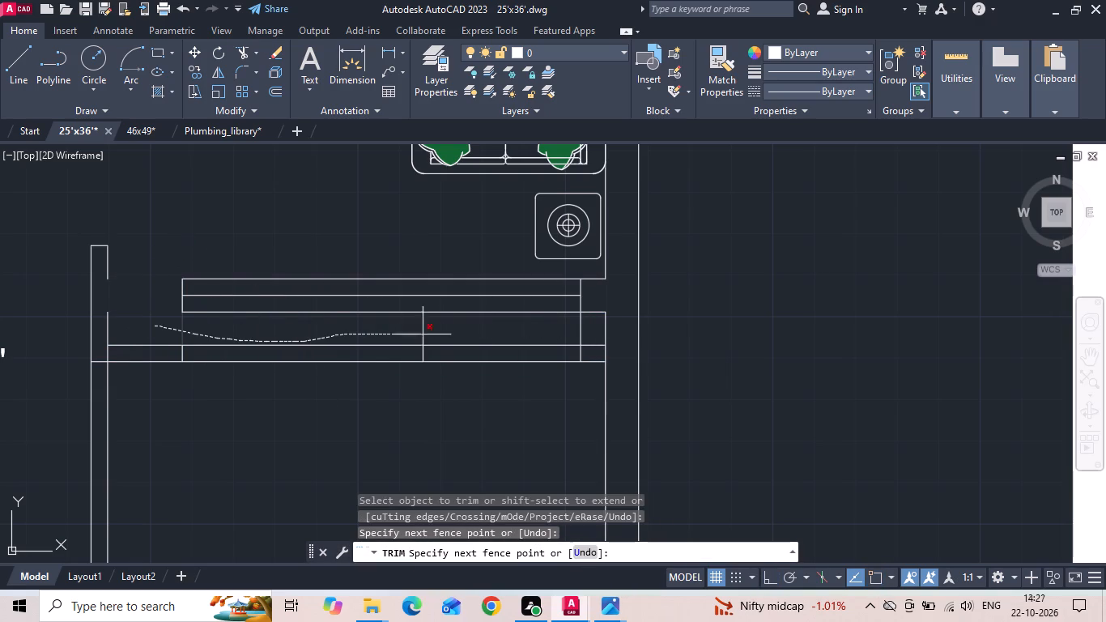
{"action": "left_click_drag", "start_coordinate": [427, 334], "coordinate": [359, 269]}
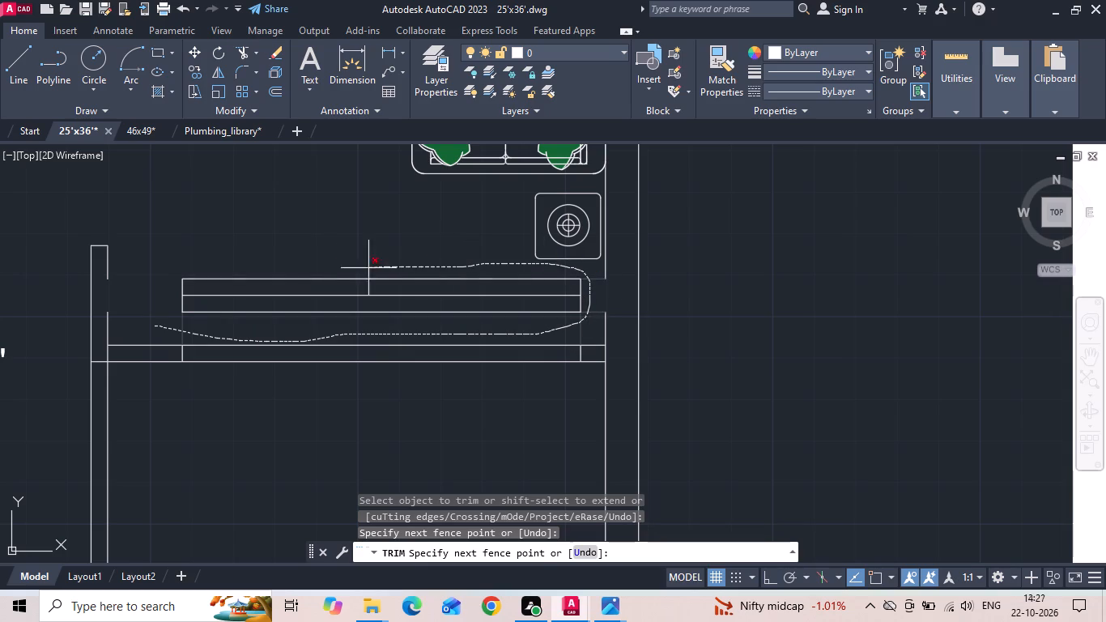
{"action": "left_click_drag", "start_coordinate": [359, 269], "coordinate": [155, 276]}
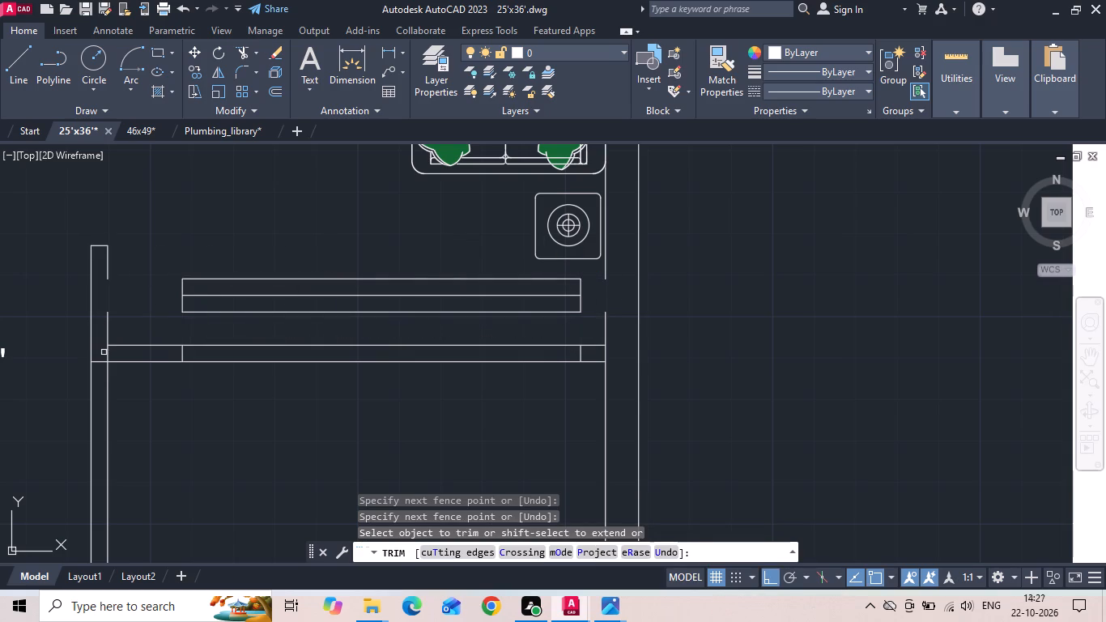
Trim the lobby-side wall's inner line at the new wall junction and extend its upper piece down to the new wall.
{"action": "left_click", "coordinate": [104, 352]}
{"action": "left_click", "coordinate": [111, 349]}
{"action": "left_click", "coordinate": [102, 328]}
{"action": "left_click", "coordinate": [134, 313]}
{"action": "key", "text": "Escape"}
{"action": "type", "text": "EX"}
{"action": "key", "text": "space"}
{"action": "left_click", "coordinate": [108, 278]}
{"action": "key", "text": "Escape"}
Erase the old window lines left above the new living room wall.
{"action": "left_click", "coordinate": [140, 279]}
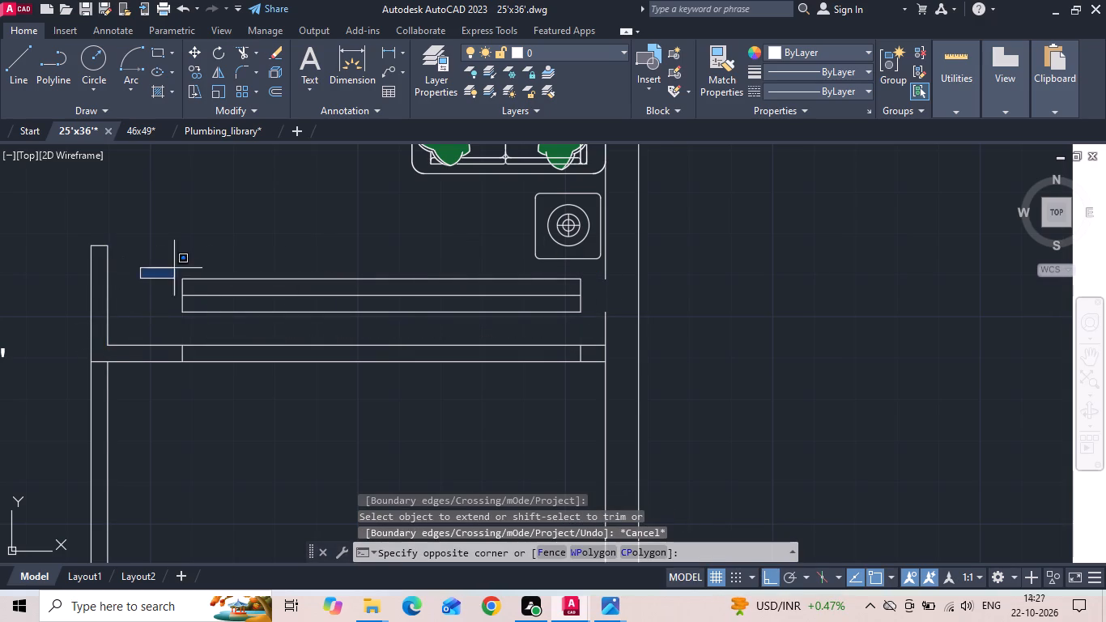
{"action": "left_click", "coordinate": [588, 320]}
{"action": "key", "text": "Delete"}
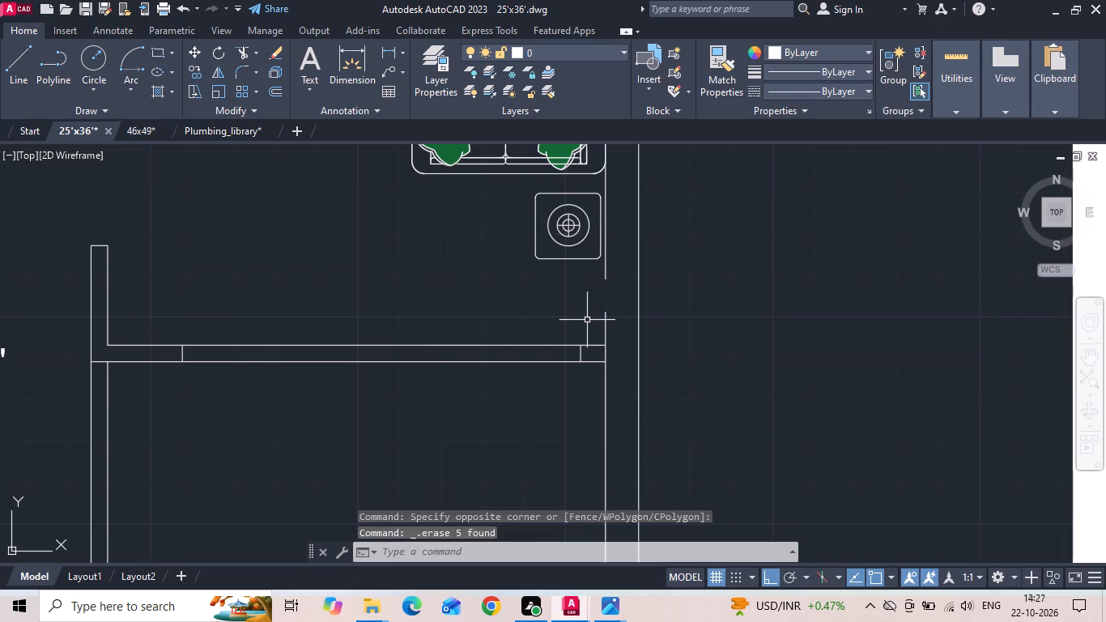
Fillet both lines of the new living room wall with the outer side wall's inner line to make clean corners.
{"action": "type", "text": "F"}
{"action": "key", "text": "space"}
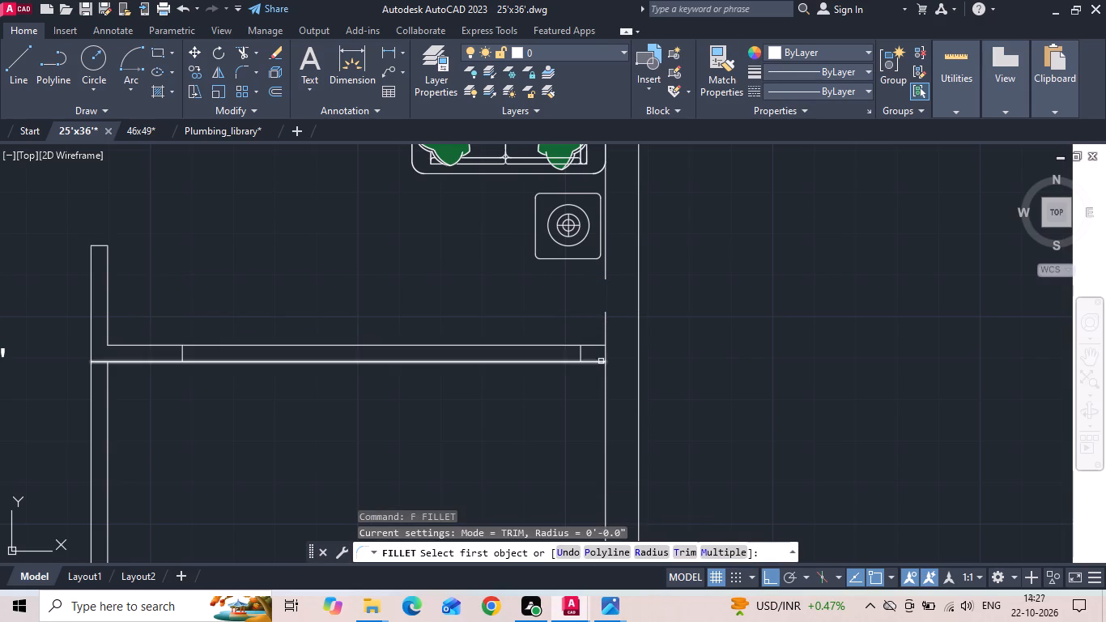
{"action": "left_click", "coordinate": [601, 361]}
{"action": "left_click", "coordinate": [603, 386]}
{"action": "key", "text": "space"}
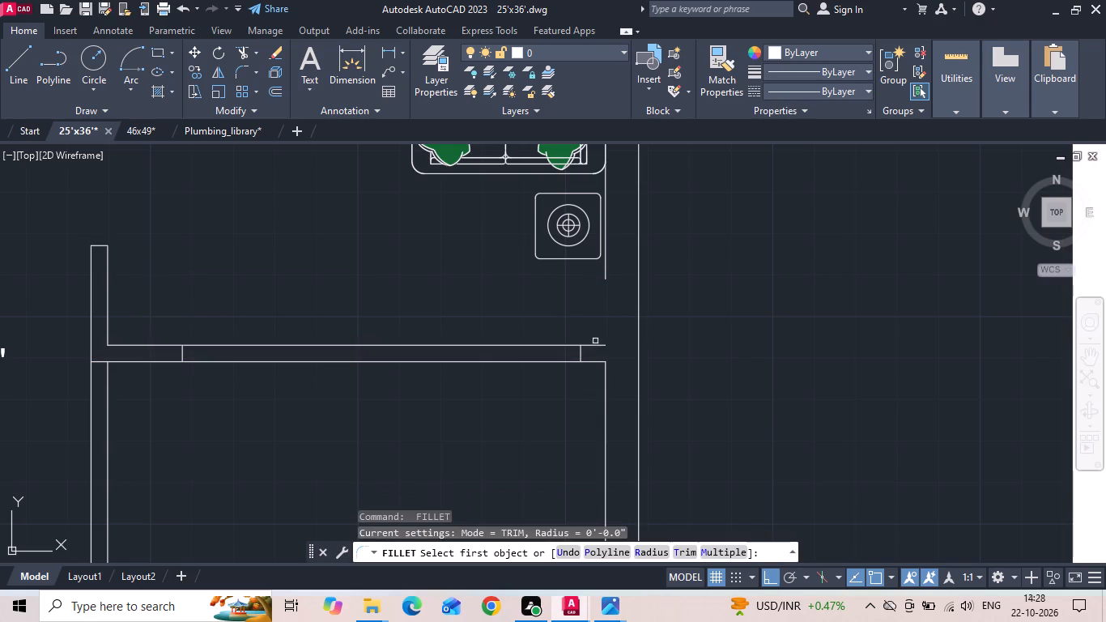
{"action": "left_click", "coordinate": [599, 345]}
{"action": "left_click", "coordinate": [605, 281]}
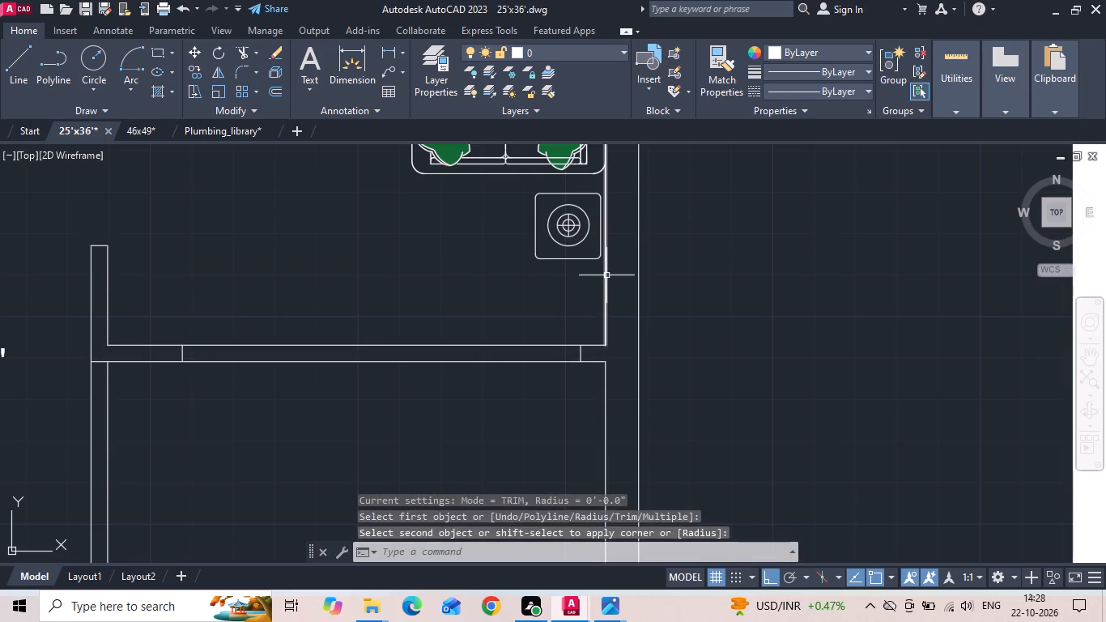
{"action": "key", "text": "Escape"}
Draw the window's centre line between the midpoints of its two jambs in the new living room wall.
{"action": "key", "text": "l"}
{"action": "key", "text": "space"}
{"action": "scroll", "coordinate": [228, 351], "scroll_direction": "up", "scroll_amount": 2}
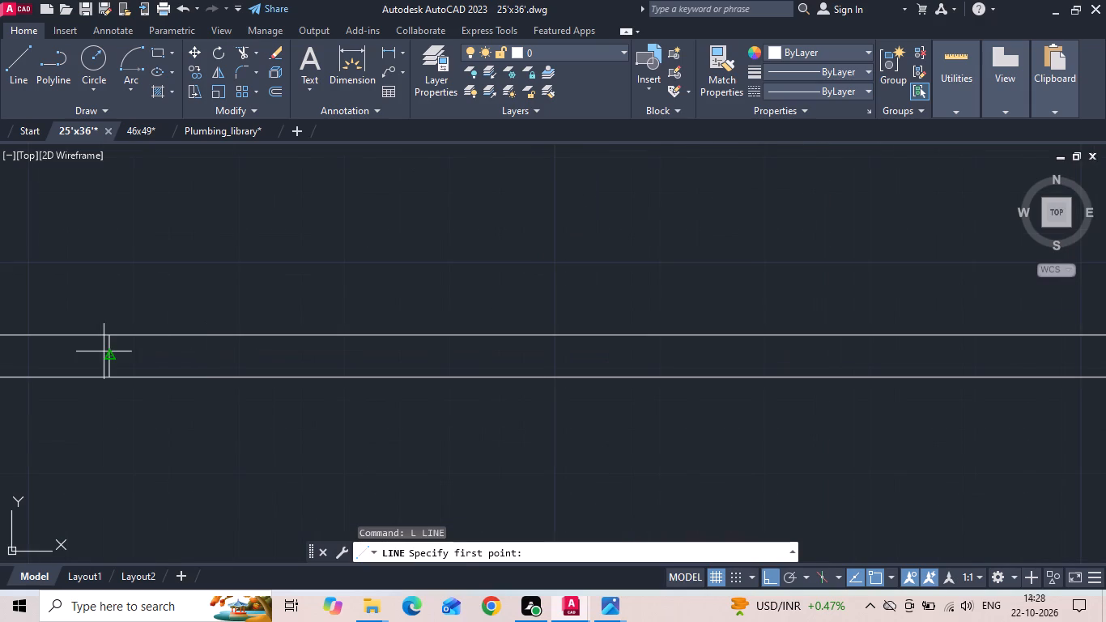
{"action": "left_click", "coordinate": [113, 357]}
{"action": "scroll", "coordinate": [113, 356], "scroll_direction": "down", "scroll_amount": 1}
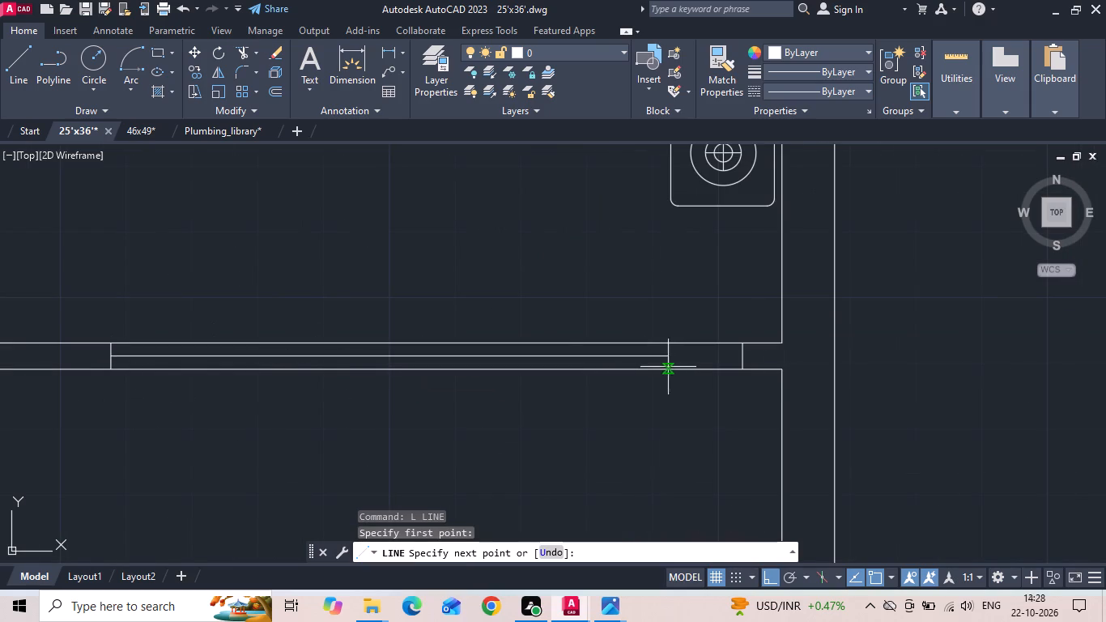
{"action": "left_click", "coordinate": [742, 355]}
{"action": "key", "text": "Escape"}
Compare the new living room wall and window with the terrace side of the reference first floor plan.
{"action": "scroll", "coordinate": [503, 309], "scroll_direction": "down", "scroll_amount": 2}
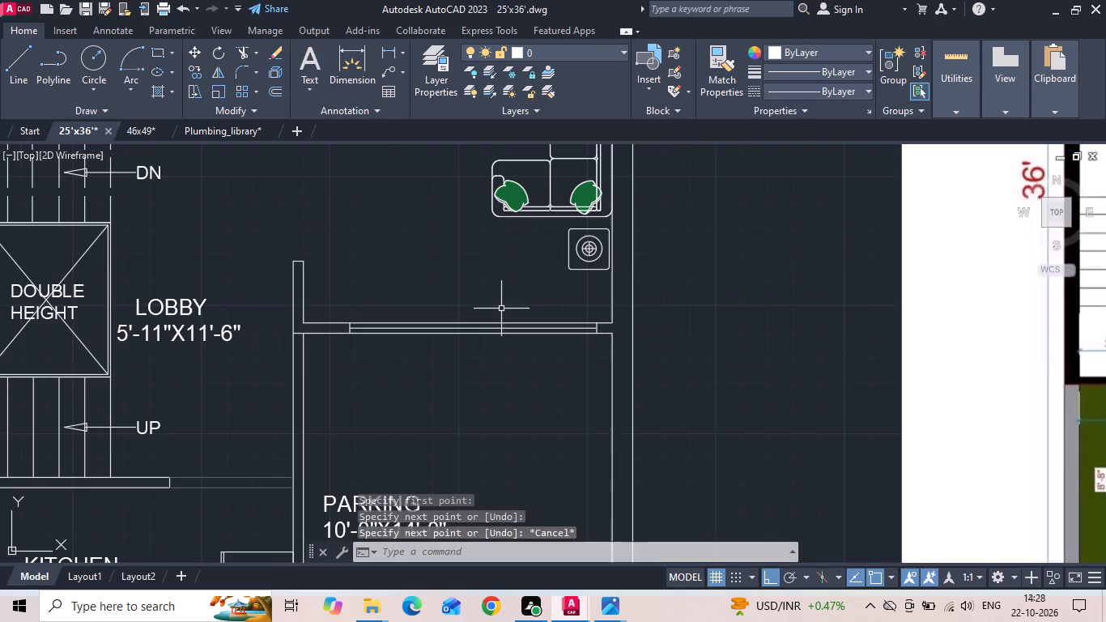
{"action": "scroll", "coordinate": [440, 320], "scroll_direction": "down", "scroll_amount": 2}
{"action": "scroll", "coordinate": [429, 325], "scroll_direction": "up", "scroll_amount": 1}
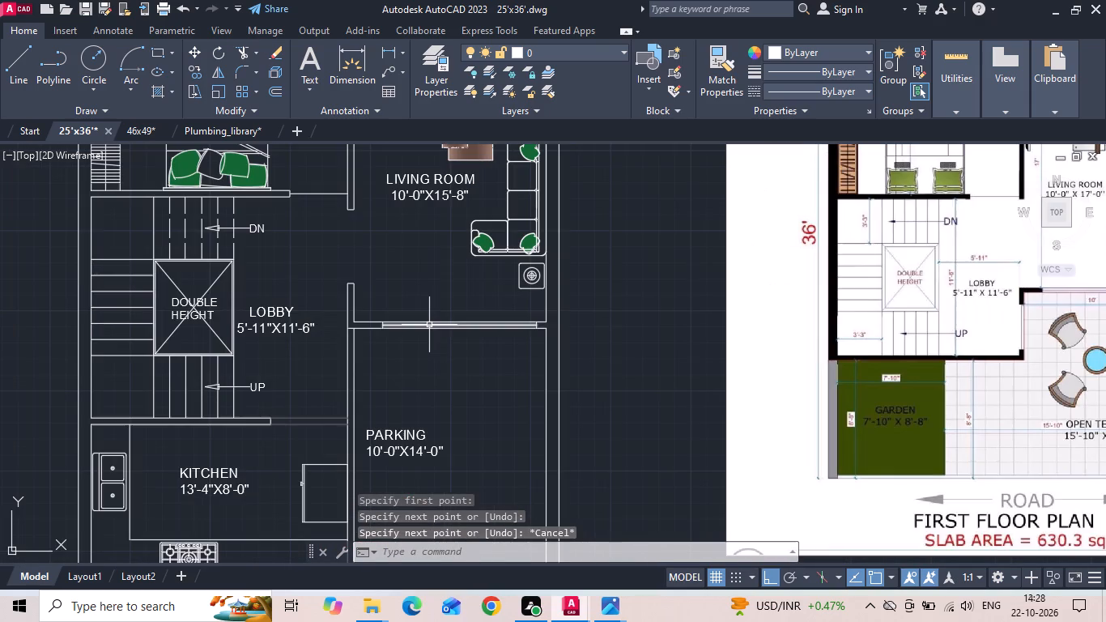
{"action": "middle_click_drag", "start_coordinate": [875, 306], "coordinate": [794, 304]}
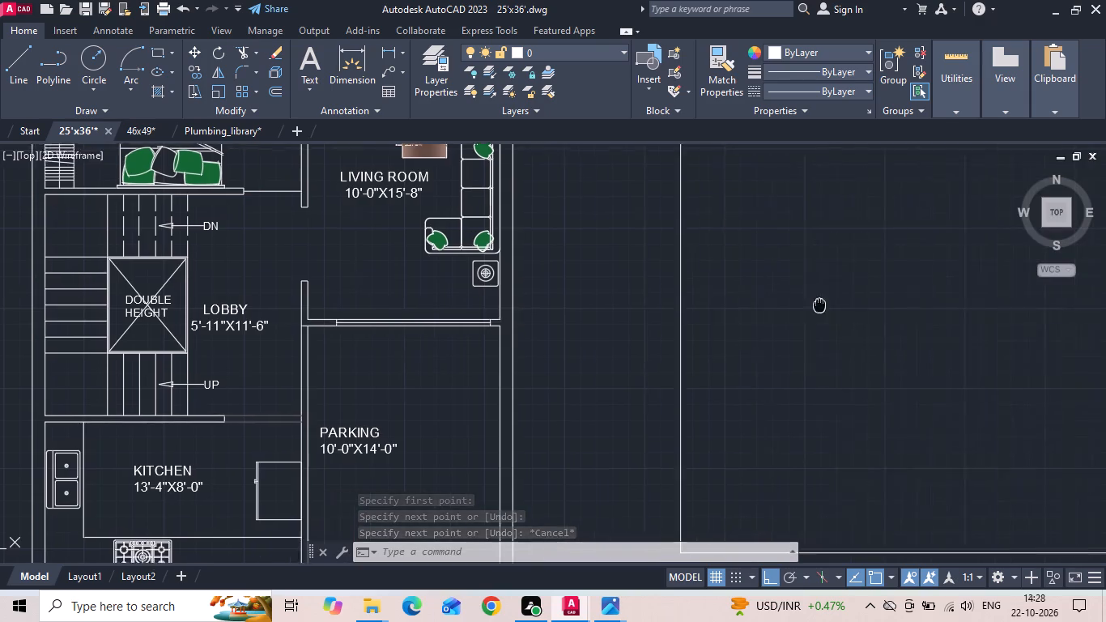
{"action": "middle_click_drag", "start_coordinate": [794, 304], "coordinate": [457, 304]}
{"action": "scroll", "coordinate": [668, 301], "scroll_direction": "up", "scroll_amount": 2}
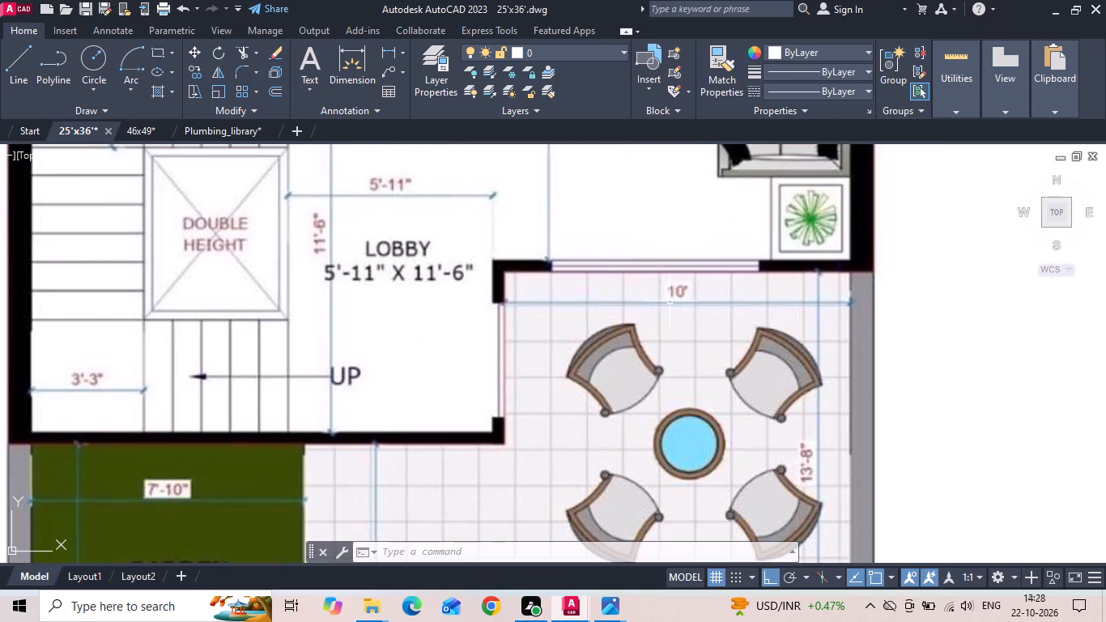
{"action": "scroll", "coordinate": [768, 268], "scroll_direction": "down", "scroll_amount": 3}
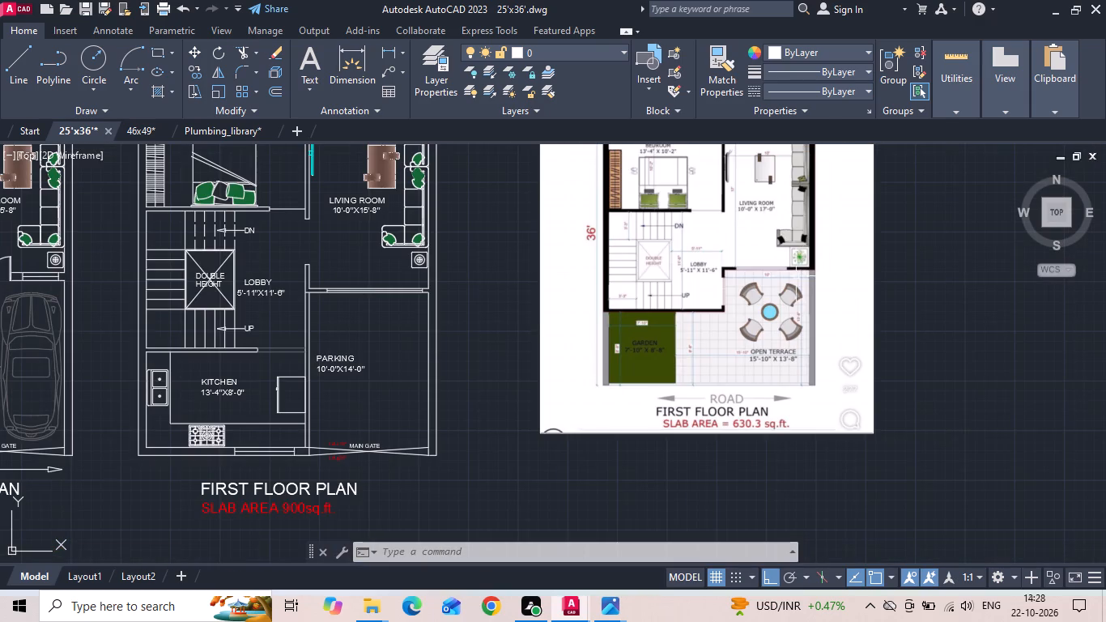
{"action": "scroll", "coordinate": [364, 317], "scroll_direction": "up", "scroll_amount": 1}
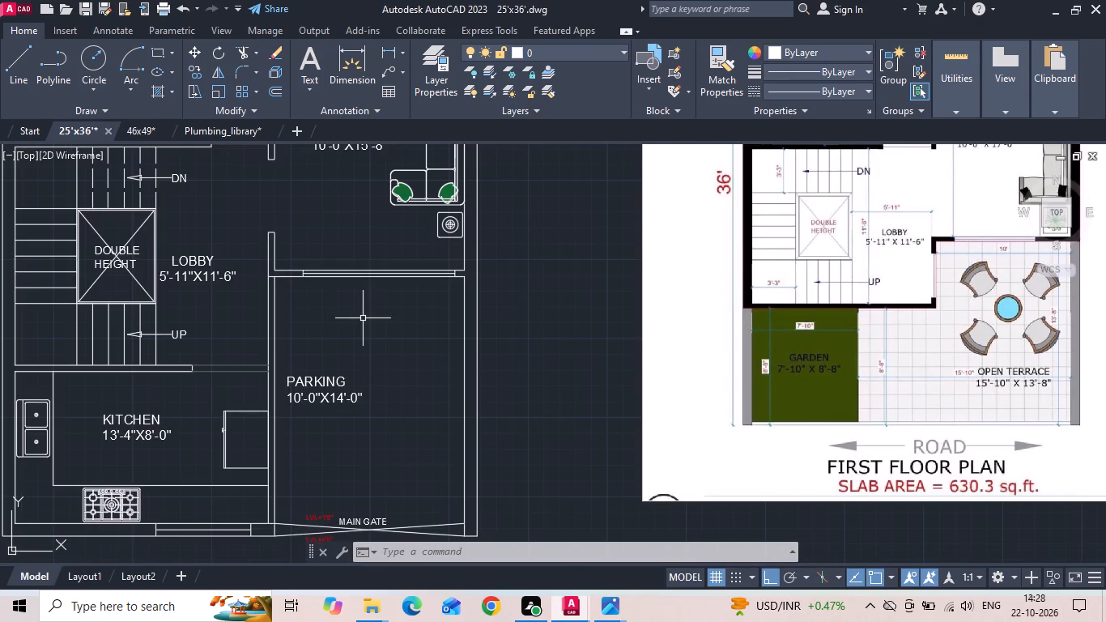
{"action": "middle_click", "coordinate": [360, 313]}
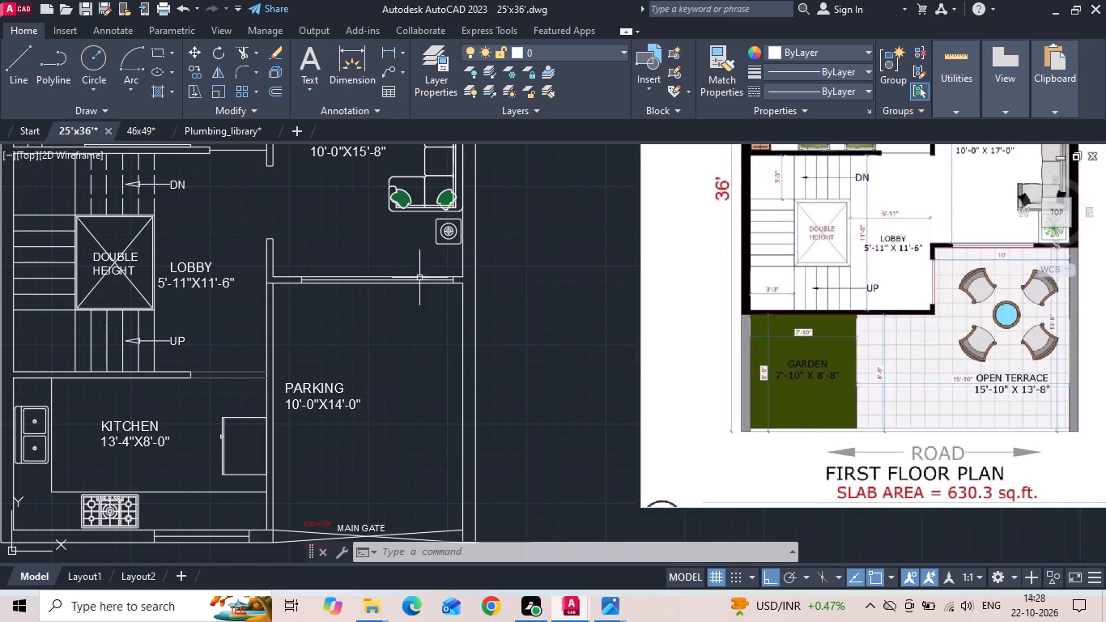
Erase the window jamb line nearest the outer side wall.
{"action": "scroll", "coordinate": [302, 262], "scroll_direction": "up", "scroll_amount": 1}
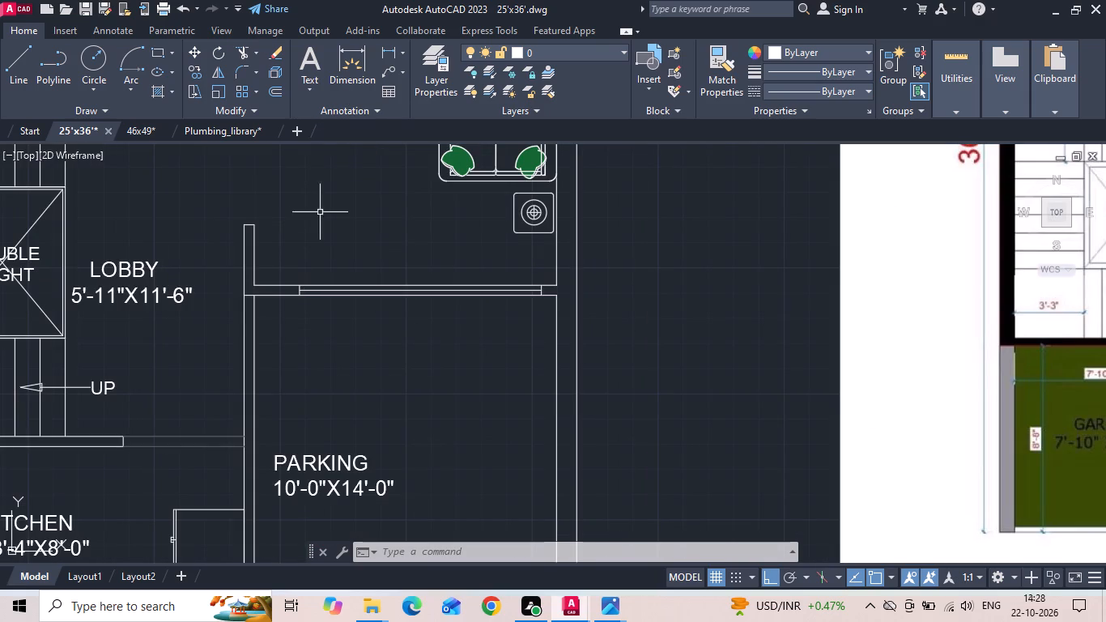
{"action": "scroll", "coordinate": [326, 280], "scroll_direction": "up", "scroll_amount": 1}
{"action": "left_click_drag", "start_coordinate": [619, 258], "coordinate": [645, 368]}
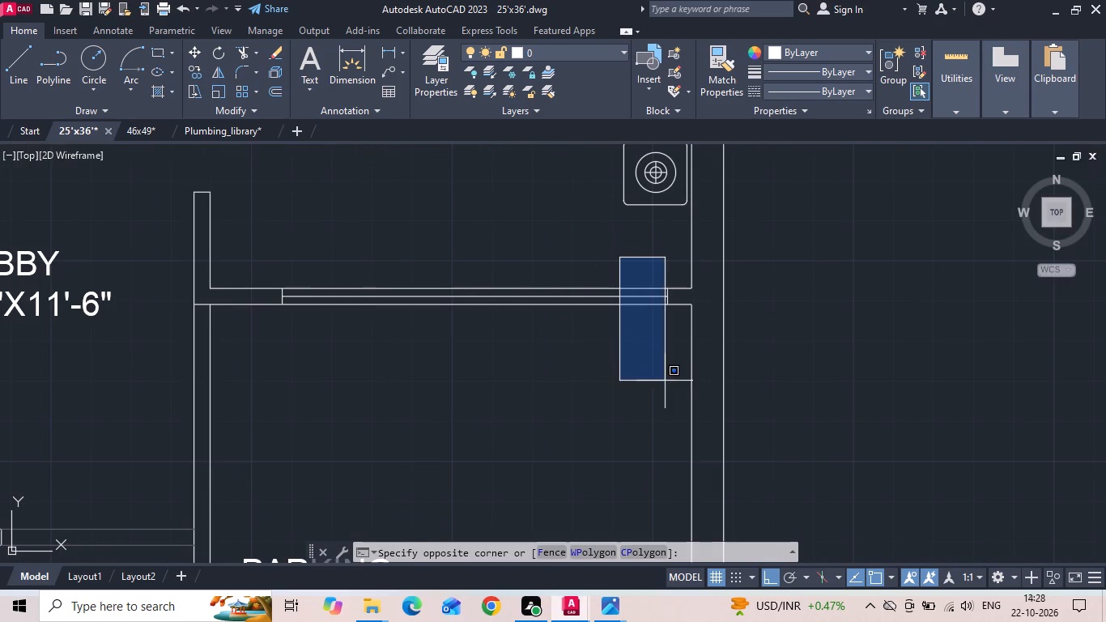
{"action": "left_click", "coordinate": [679, 377]}
{"action": "key", "text": "Delete"}
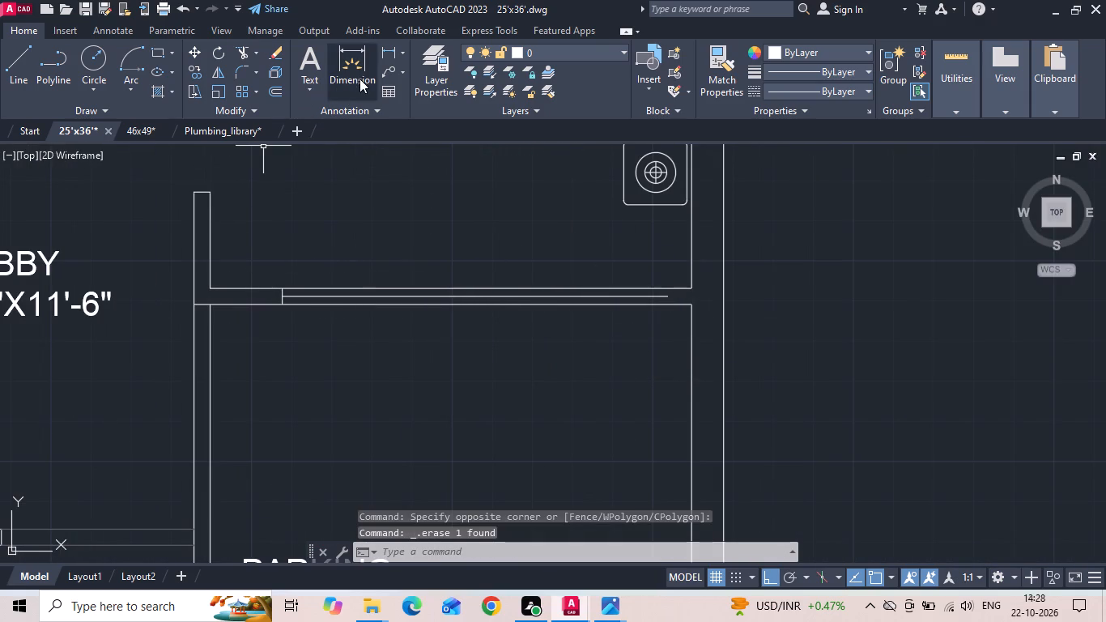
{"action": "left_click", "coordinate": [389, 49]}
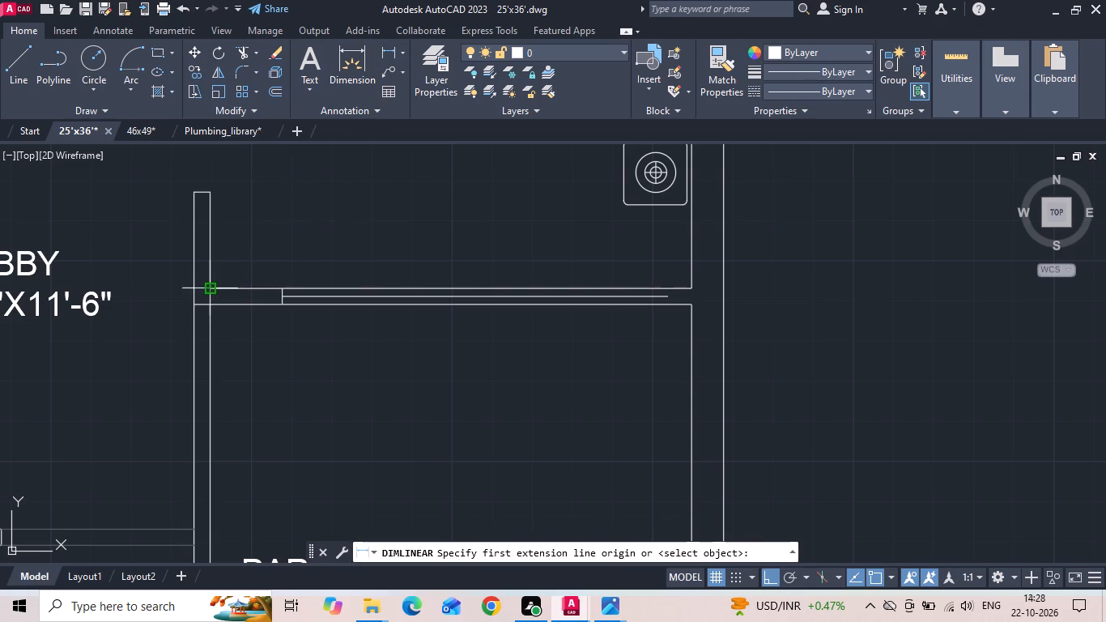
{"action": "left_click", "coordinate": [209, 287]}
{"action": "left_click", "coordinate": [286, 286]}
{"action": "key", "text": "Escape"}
Mirror the lobby-side window jamb about the middle of the living room wall, keeping the original.
{"action": "left_click_drag", "start_coordinate": [274, 263], "coordinate": [287, 323]}
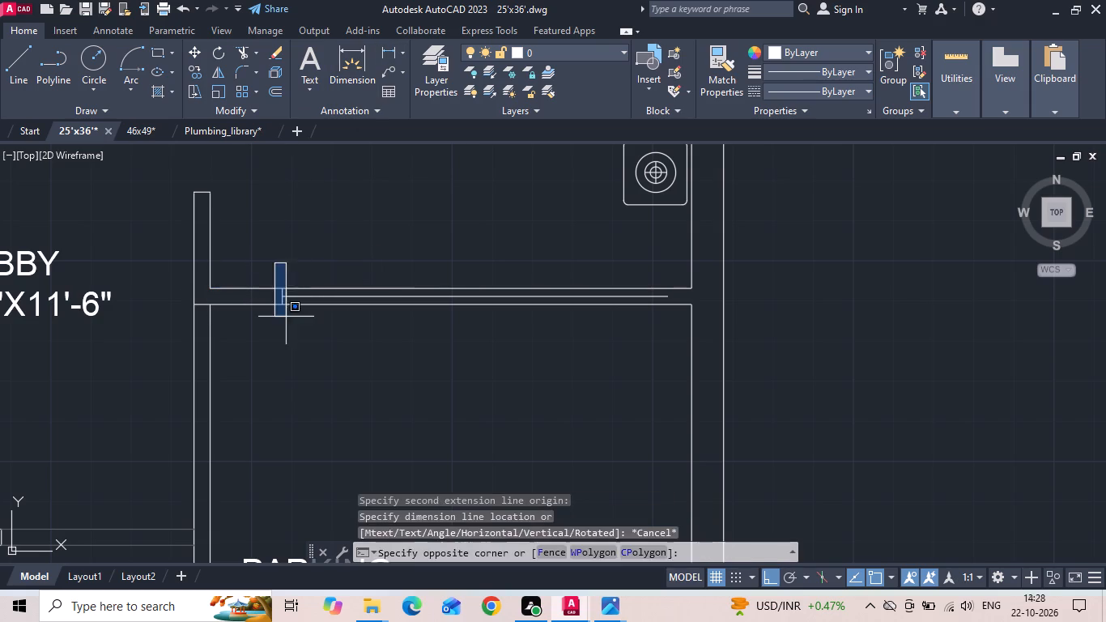
{"action": "left_click_drag", "start_coordinate": [287, 323], "coordinate": [289, 331]}
{"action": "left_click", "coordinate": [298, 356]}
{"action": "type", "text": "MI"}
{"action": "key", "text": "space"}
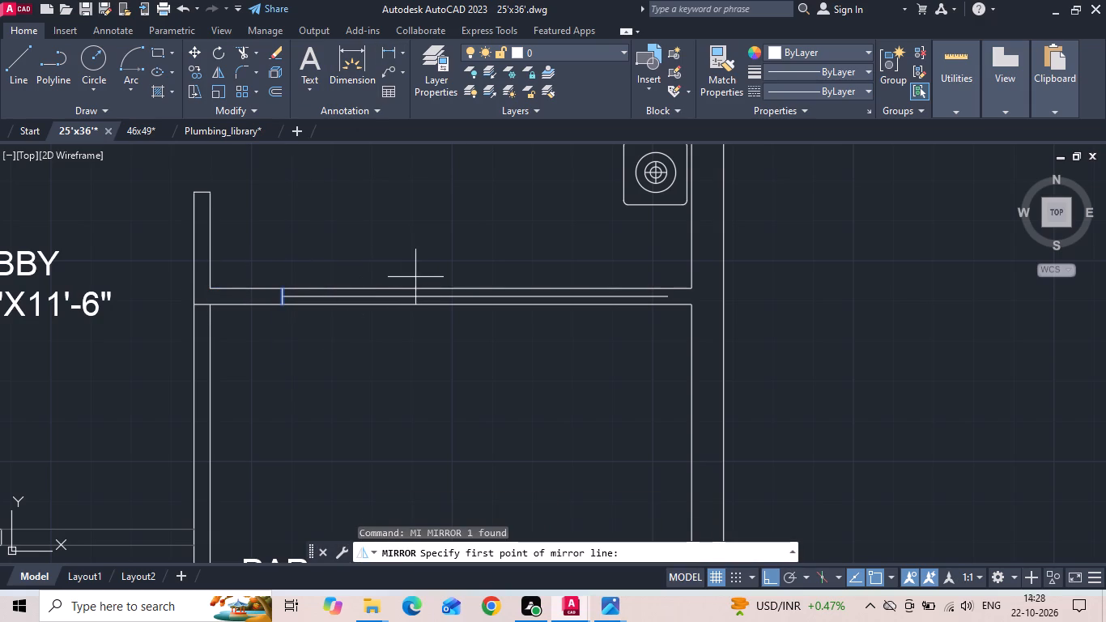
{"action": "left_click_drag", "start_coordinate": [451, 285], "coordinate": [449, 298]}
{"action": "left_click", "coordinate": [410, 390]}
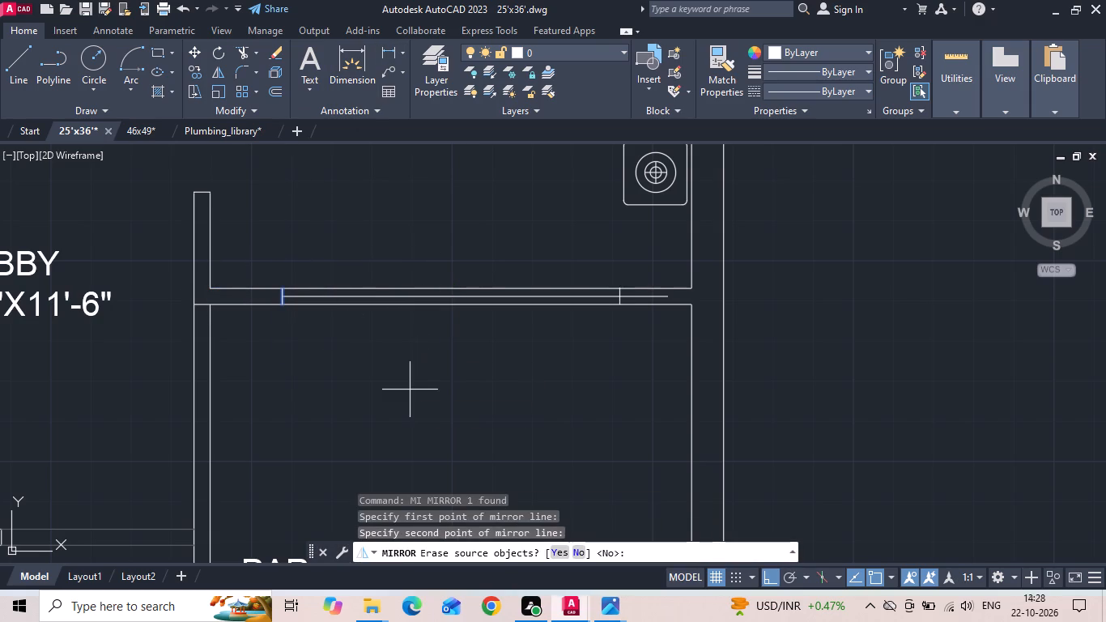
{"action": "type", "text": "N"}
{"action": "key", "text": "space"}
Trim the window's centre line where it runs past the mirrored jamb.
{"action": "key", "text": "t"}
{"action": "key", "text": "r"}
{"action": "key", "text": "space"}
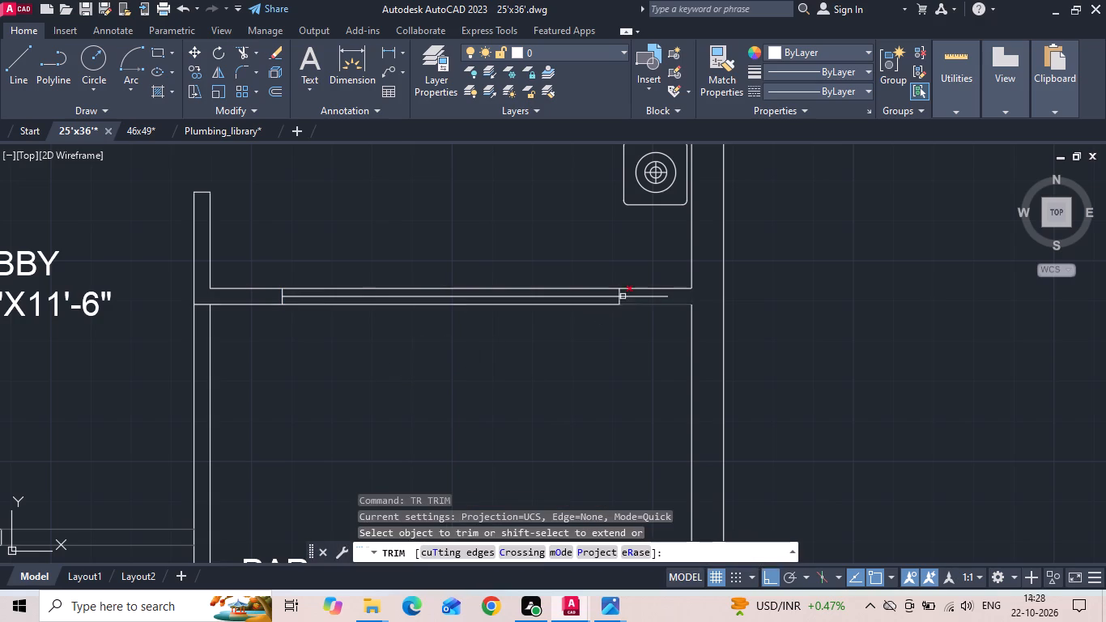
{"action": "left_click", "coordinate": [639, 296]}
{"action": "key", "text": "Escape"}
Extend the lower line of the wall between lobby and kitchen to the outer face of the side wall.
{"action": "scroll", "coordinate": [338, 256], "scroll_direction": "down", "scroll_amount": 3}
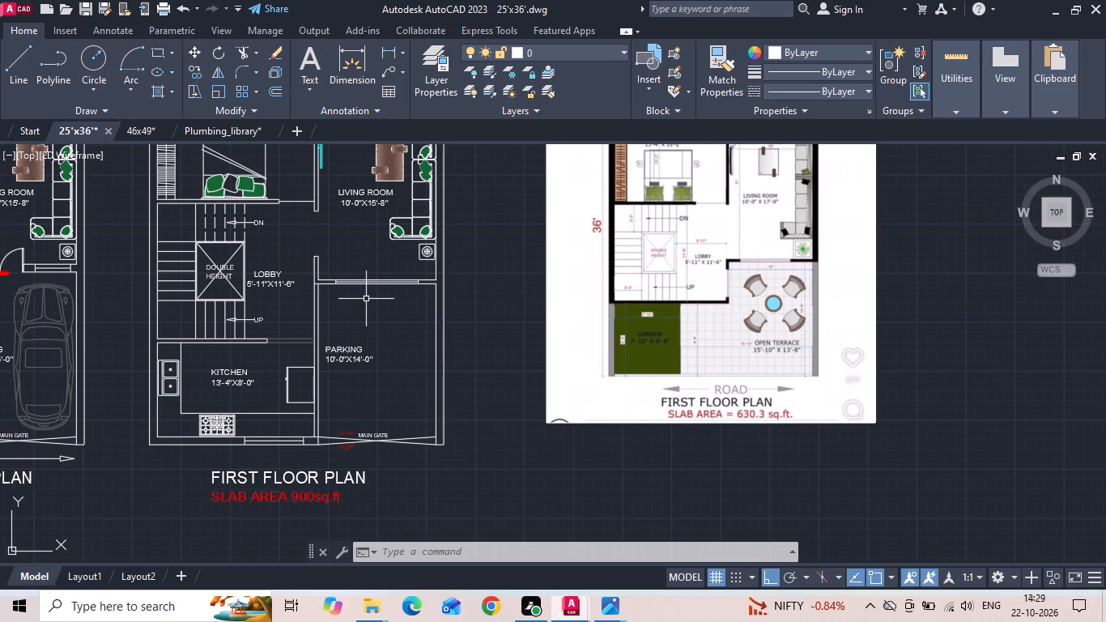
{"action": "middle_click_drag", "start_coordinate": [316, 414], "coordinate": [366, 373]}
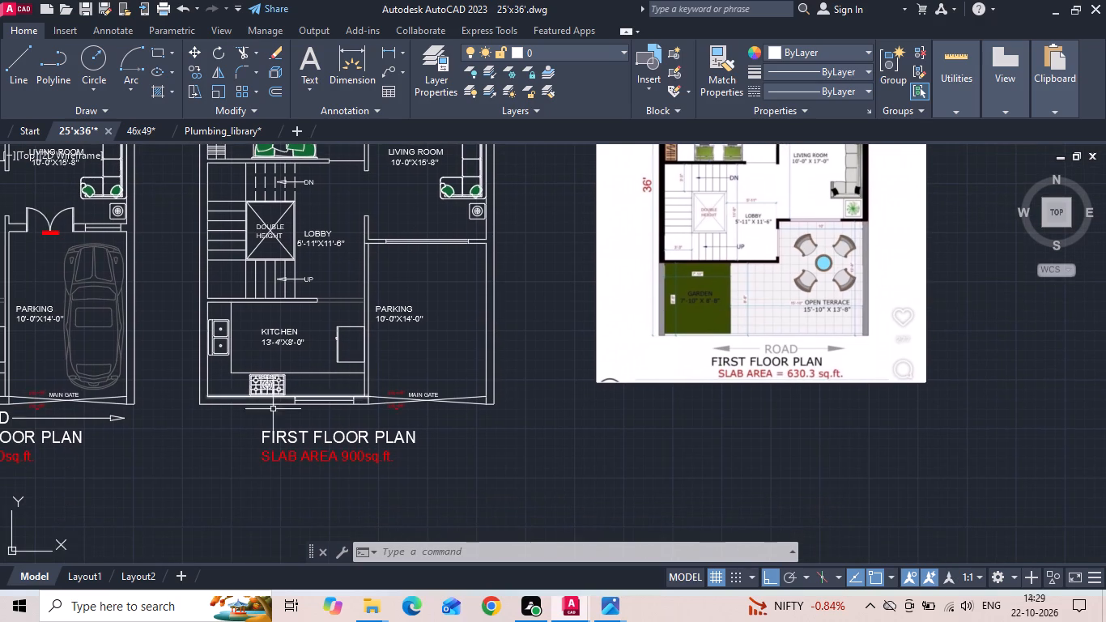
{"action": "key", "text": "Escape"}
{"action": "type", "text": "EX"}
{"action": "key", "text": "space"}
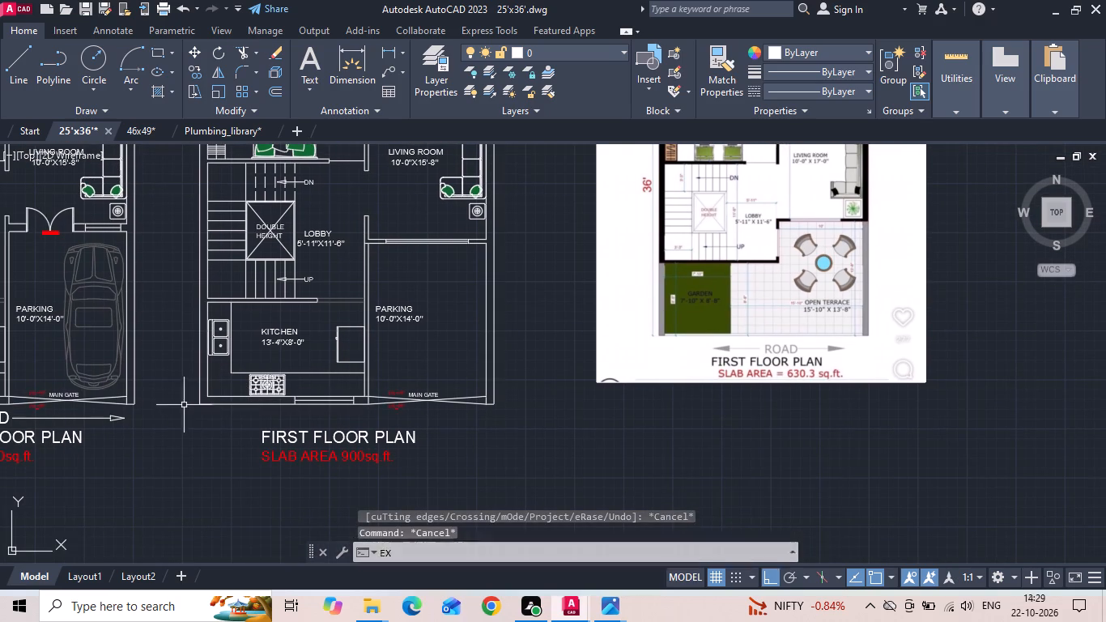
{"action": "left_click", "coordinate": [206, 392]}
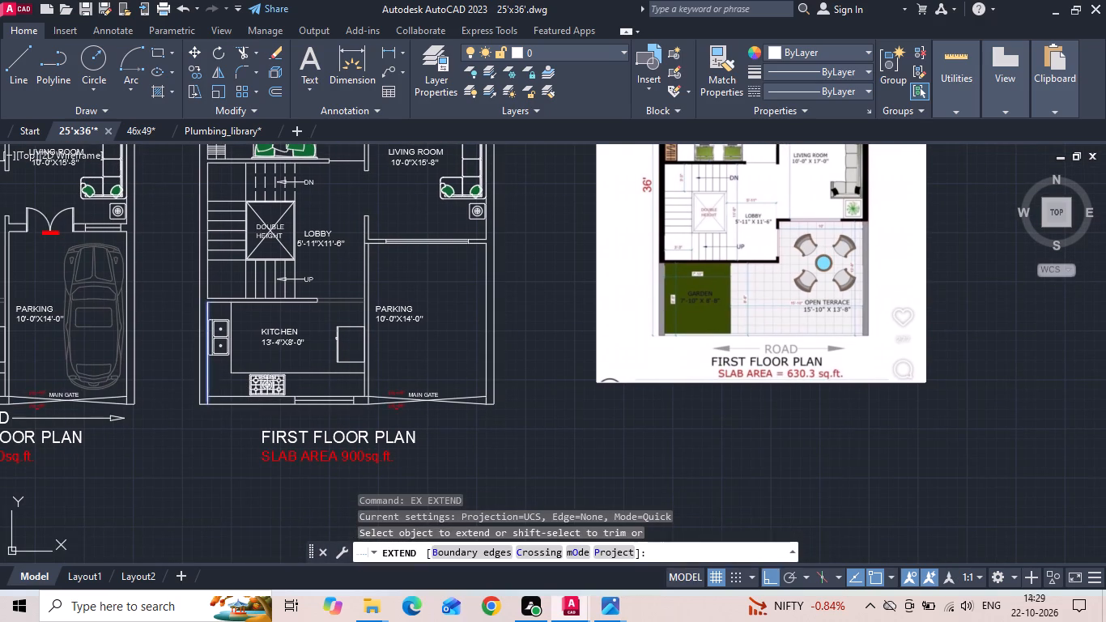
{"action": "left_click", "coordinate": [212, 304]}
{"action": "key", "text": "Escape"}
Erase the two faint lines across the opening between the lobby and the kitchen.
{"action": "middle_click_drag", "start_coordinate": [282, 347], "coordinate": [411, 346]}
{"action": "scroll", "coordinate": [445, 300], "scroll_direction": "up", "scroll_amount": 1}
{"action": "left_click_drag", "start_coordinate": [508, 289], "coordinate": [499, 324]}
{"action": "left_click", "coordinate": [499, 326]}
{"action": "key", "text": "Delete"}
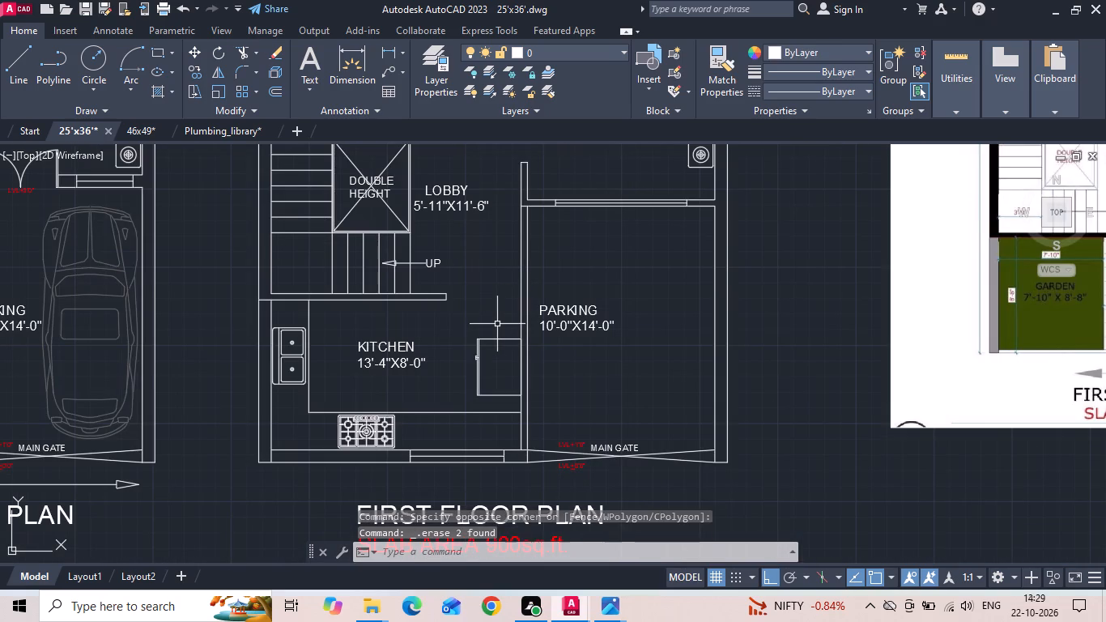
Extend both lines of the lobby-kitchen wall across the opening to the wall beside the parking.
{"action": "scroll", "coordinate": [497, 324], "scroll_direction": "up", "scroll_amount": 1}
{"action": "type", "text": "EX"}
{"action": "key", "text": "space"}
{"action": "left_click_drag", "start_coordinate": [389, 263], "coordinate": [393, 330]}
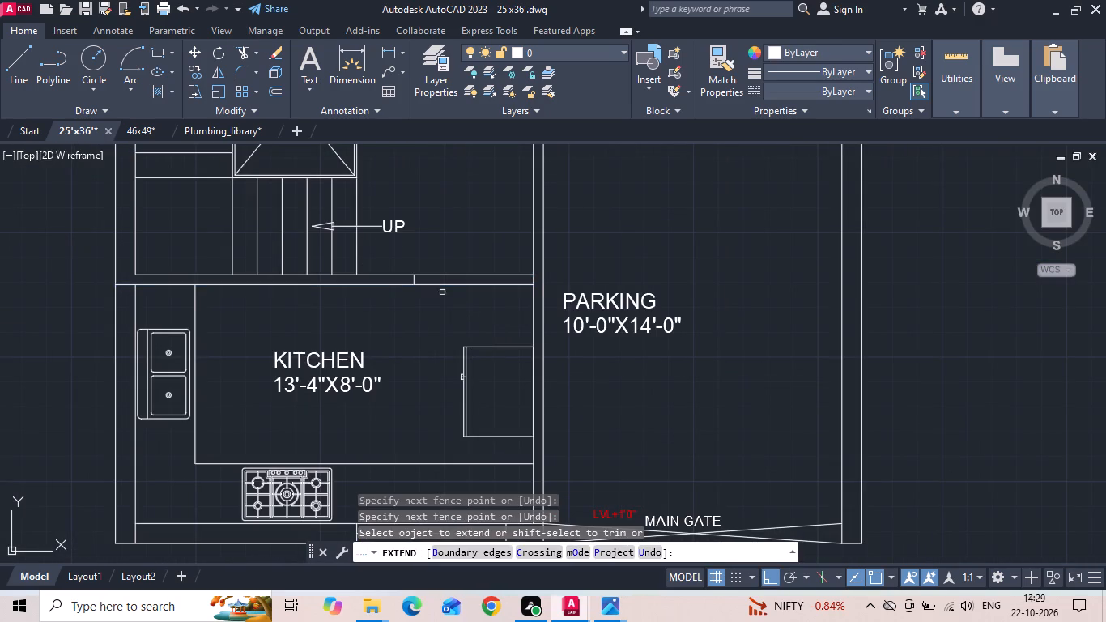
{"action": "left_click", "coordinate": [472, 283]}
{"action": "scroll", "coordinate": [483, 300], "scroll_direction": "down", "scroll_amount": 1}
{"action": "scroll", "coordinate": [366, 368], "scroll_direction": "down", "scroll_amount": 1}
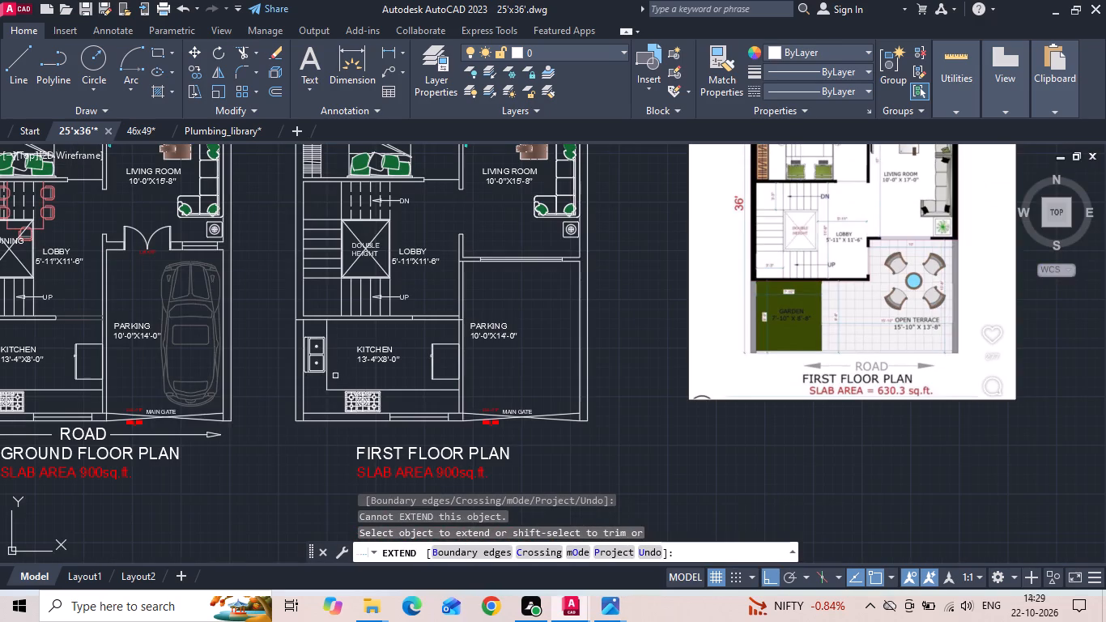
{"action": "key", "text": "Escape"}
Trim away the wall between kitchen and parking below the extended lobby wall.
{"action": "key", "text": "t"}
{"action": "key", "text": "r"}
{"action": "key", "text": "space"}
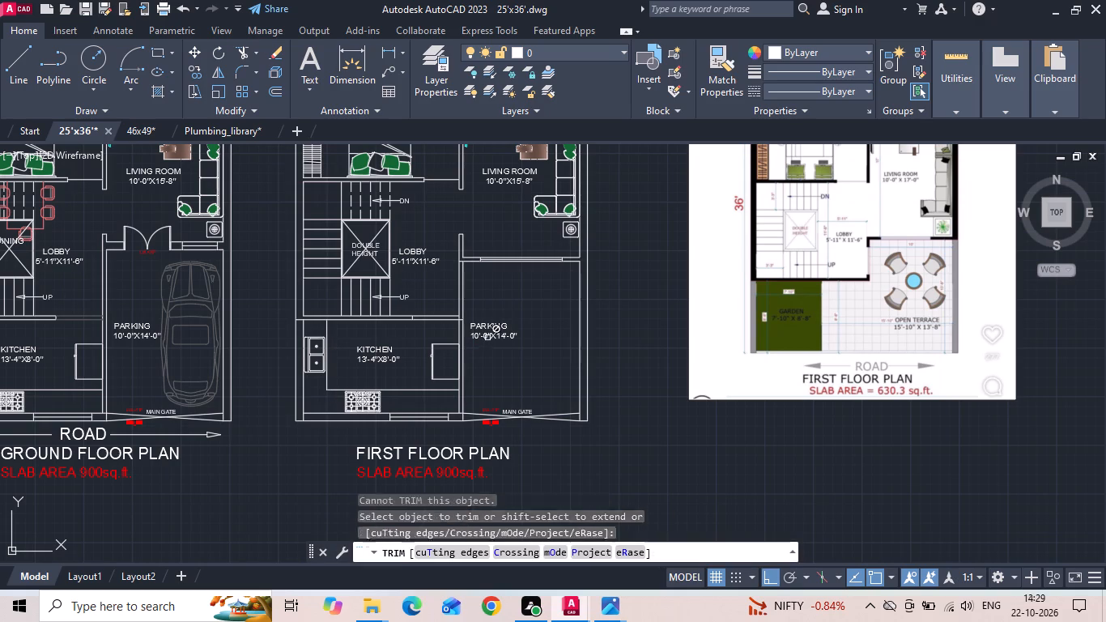
{"action": "left_click", "coordinate": [466, 336]}
{"action": "left_click", "coordinate": [334, 379]}
{"action": "key", "text": "Escape"}
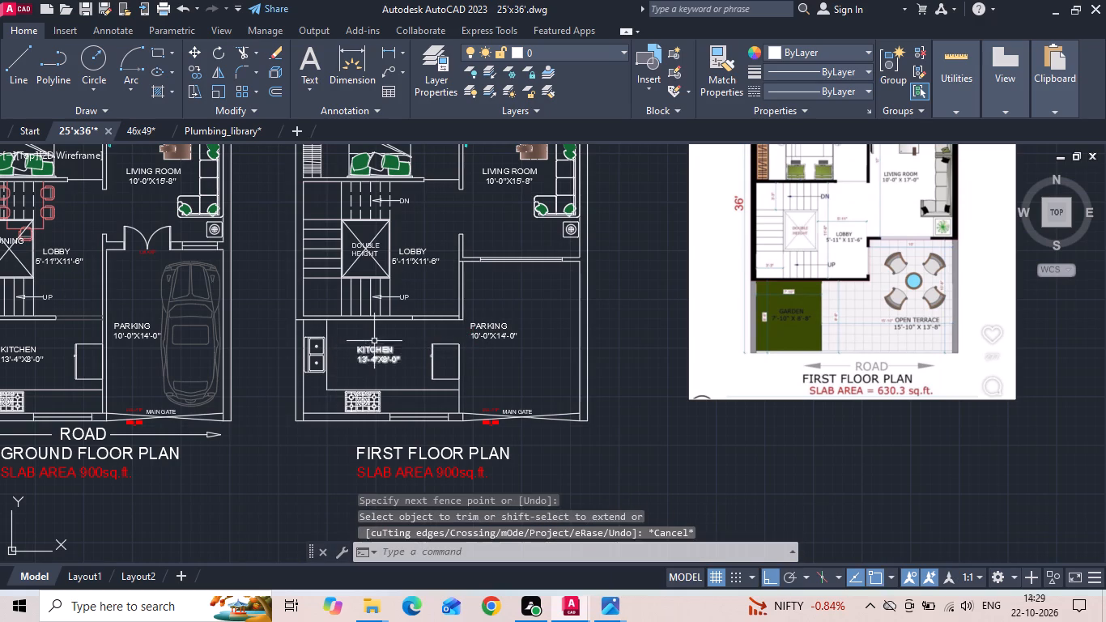
Move the PARKING 10'-0"X14'-0" label horizontally away from the removed wall, toward the outer side wall.
{"action": "left_click", "coordinate": [503, 322]}
{"action": "right_click", "coordinate": [500, 309]}
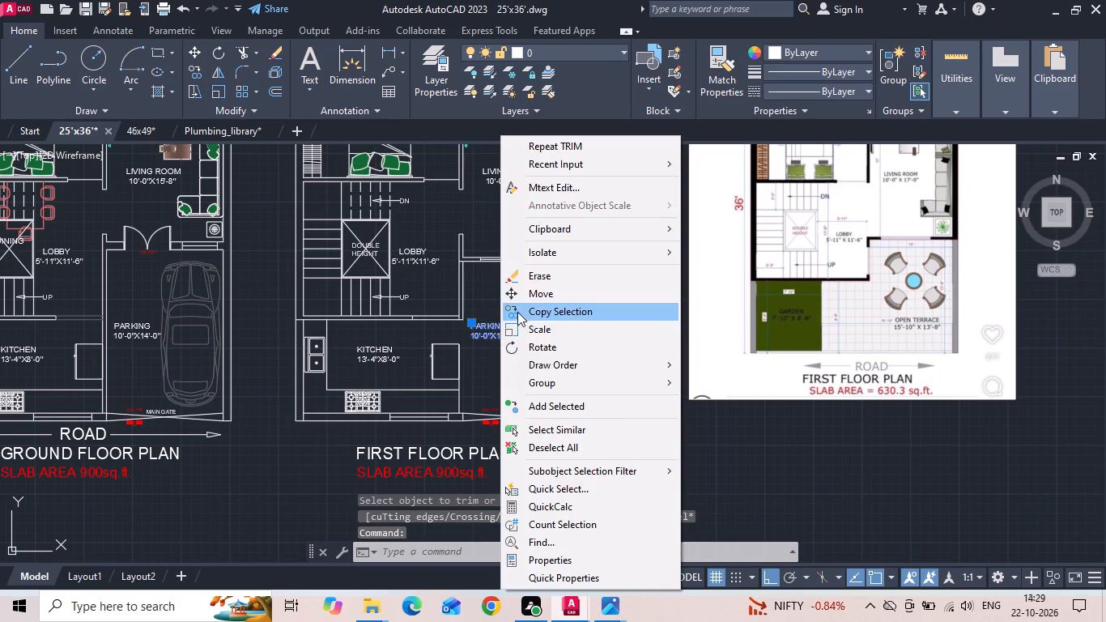
{"action": "left_click", "coordinate": [549, 299]}
{"action": "scroll", "coordinate": [523, 334], "scroll_direction": "up", "scroll_amount": 1}
{"action": "left_click", "coordinate": [502, 381]}
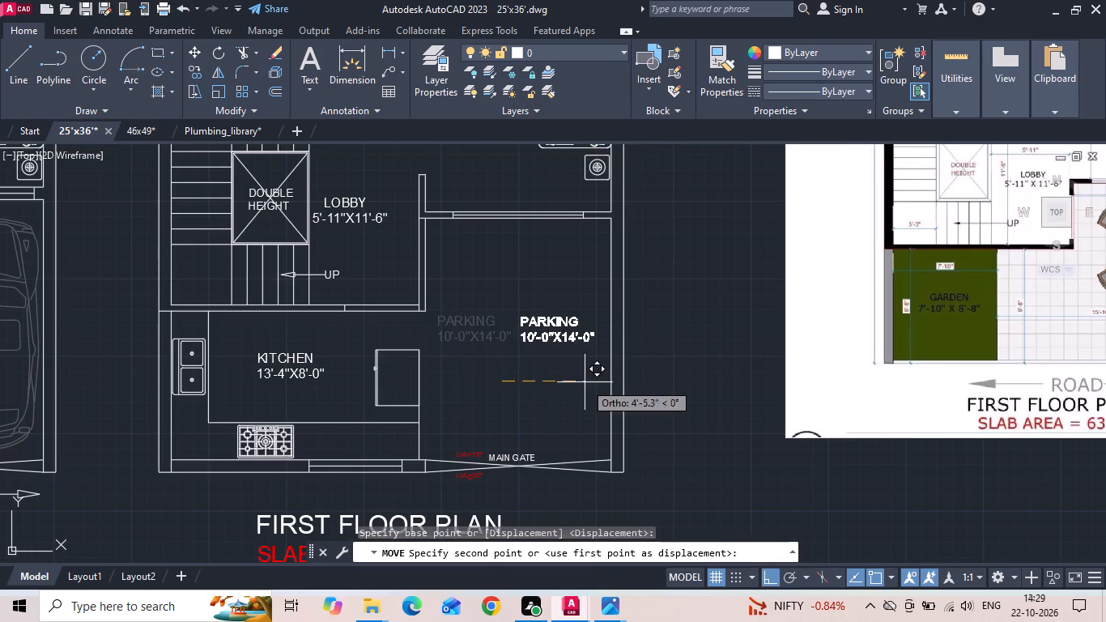
{"action": "left_click", "coordinate": [545, 377]}
Erase the kitchen label, sink, stove, fridge, counter lines and leftover wall line from the first floor plan.
{"action": "left_click_drag", "start_coordinate": [423, 341], "coordinate": [417, 349]}
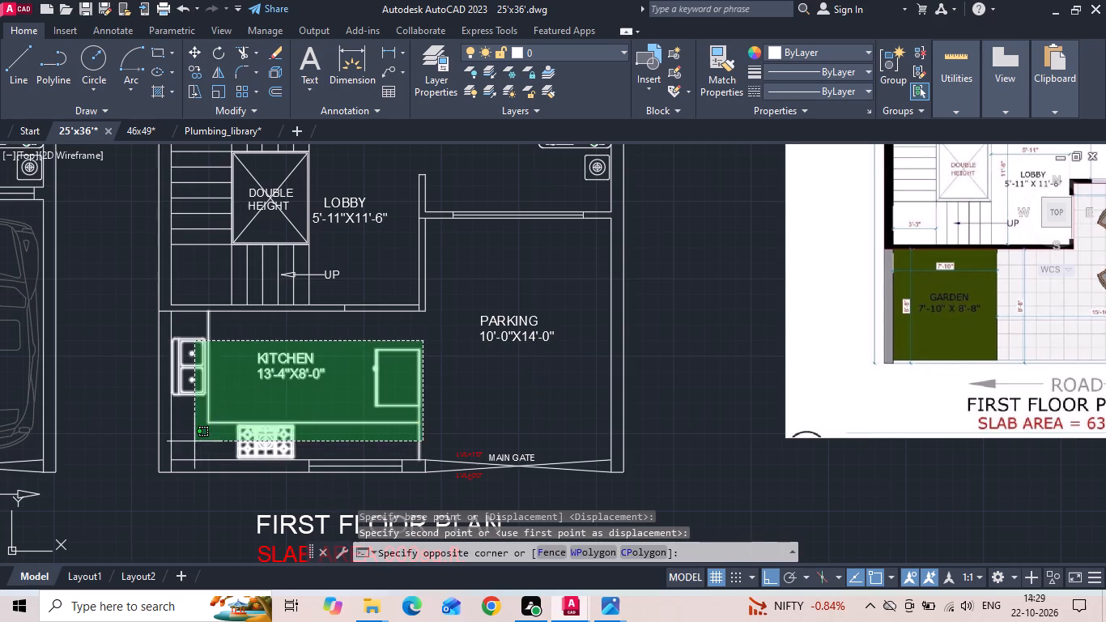
{"action": "left_click", "coordinate": [186, 447]}
{"action": "key", "text": "Delete"}
Erase the front wall's inner line and window, the main gate lines, MAIN GATE label and both level marks from the first floor plan.
{"action": "middle_click_drag", "start_coordinate": [360, 453], "coordinate": [365, 410]}
{"action": "scroll", "coordinate": [296, 418], "scroll_direction": "down", "scroll_amount": 1}
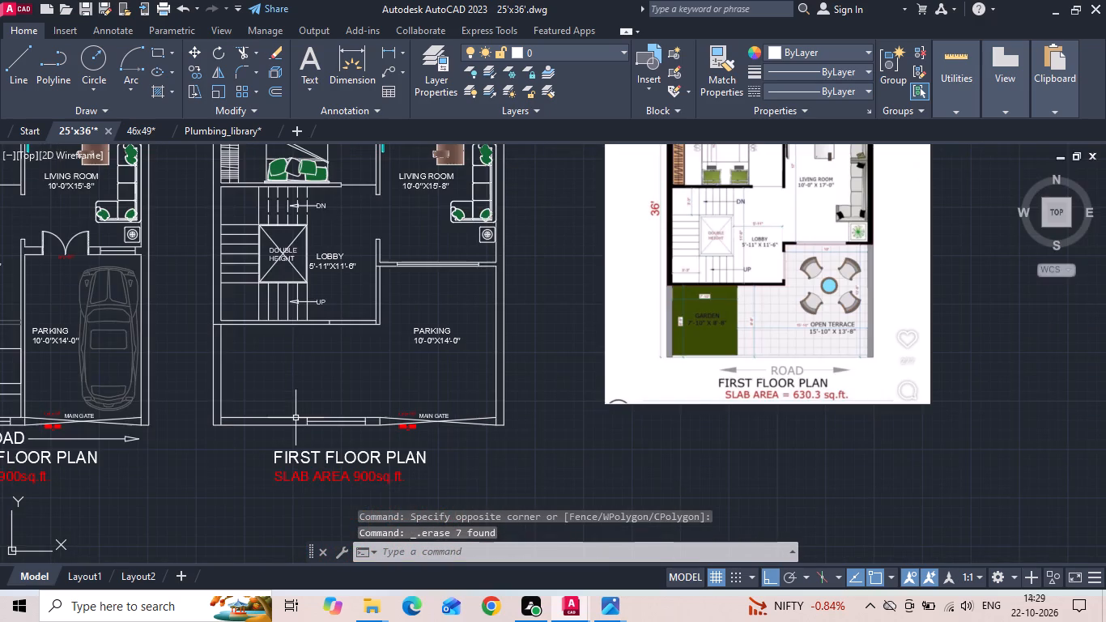
{"action": "scroll", "coordinate": [271, 436], "scroll_direction": "up", "scroll_amount": 2}
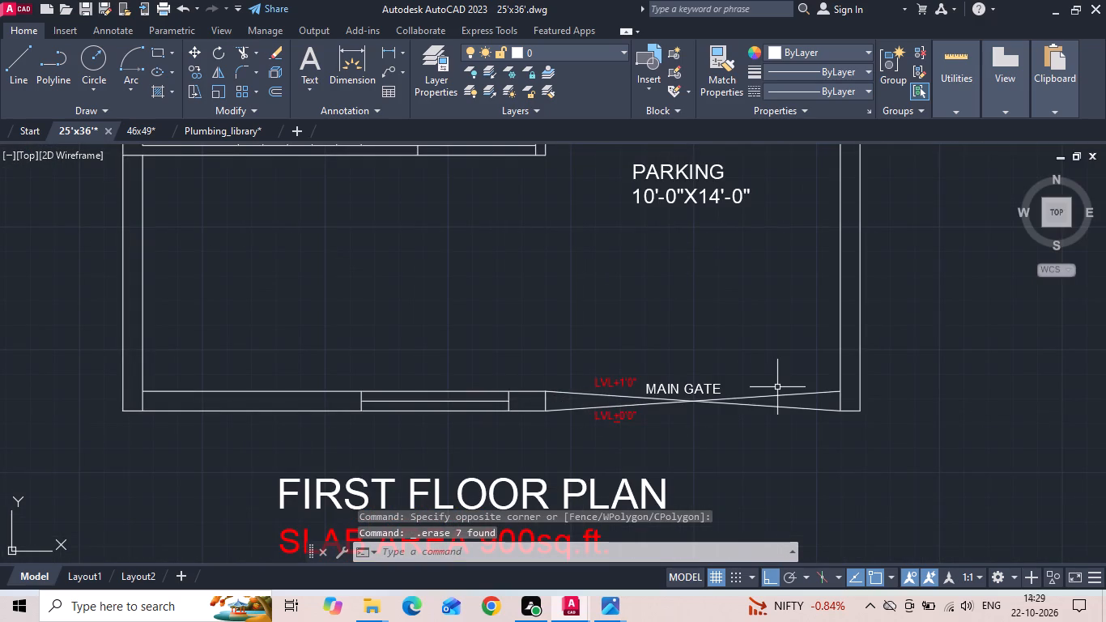
{"action": "left_click", "coordinate": [789, 403]}
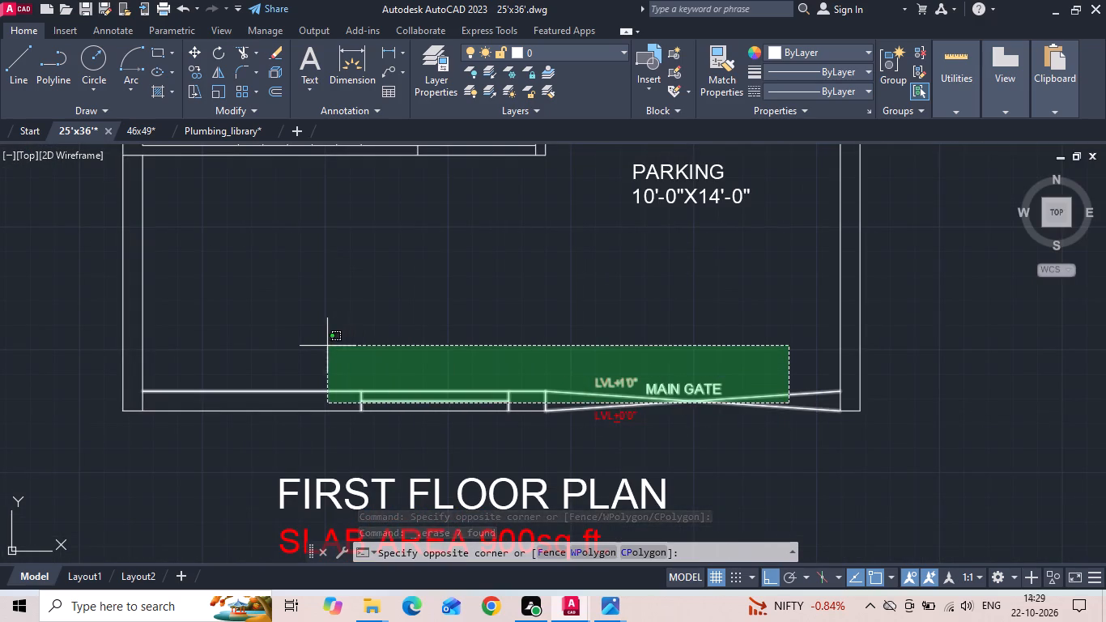
{"action": "left_click", "coordinate": [326, 346]}
{"action": "key", "text": "Delete"}
{"action": "left_click_drag", "start_coordinate": [691, 403], "coordinate": [598, 444]}
{"action": "left_click", "coordinate": [579, 453]}
{"action": "key", "text": "Delete"}
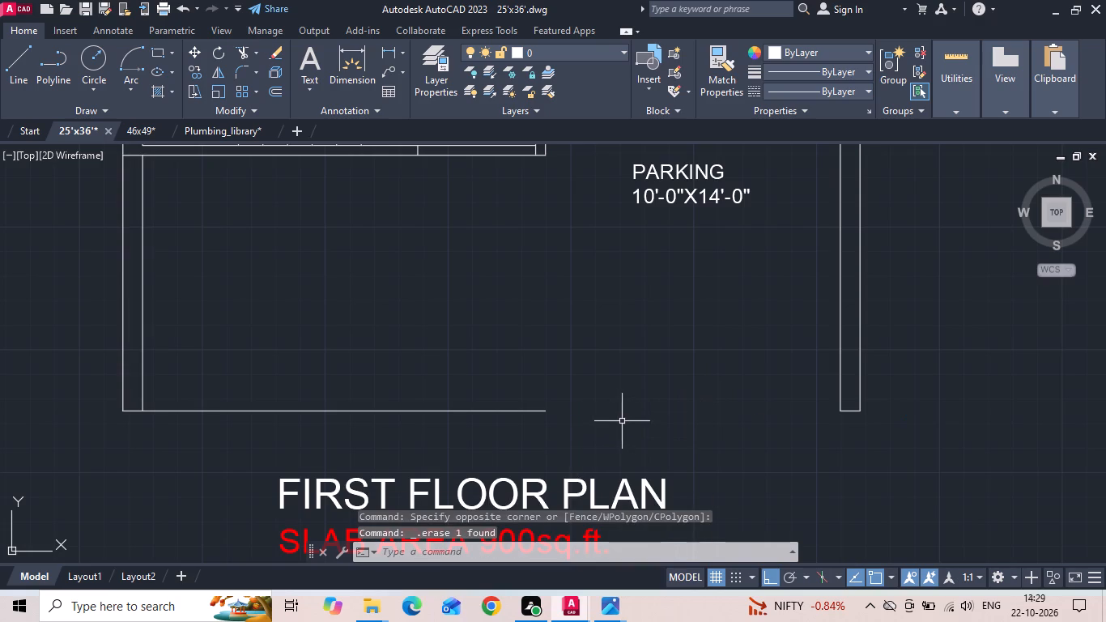
Extend the outer front wall line across the former gate opening to the opposite side wall.
{"action": "key", "text": "e"}
{"action": "key", "text": "x"}
{"action": "key", "text": "space"}
{"action": "left_click", "coordinate": [517, 405]}
{"action": "left_click", "coordinate": [513, 416]}
{"action": "key", "text": "Escape"}
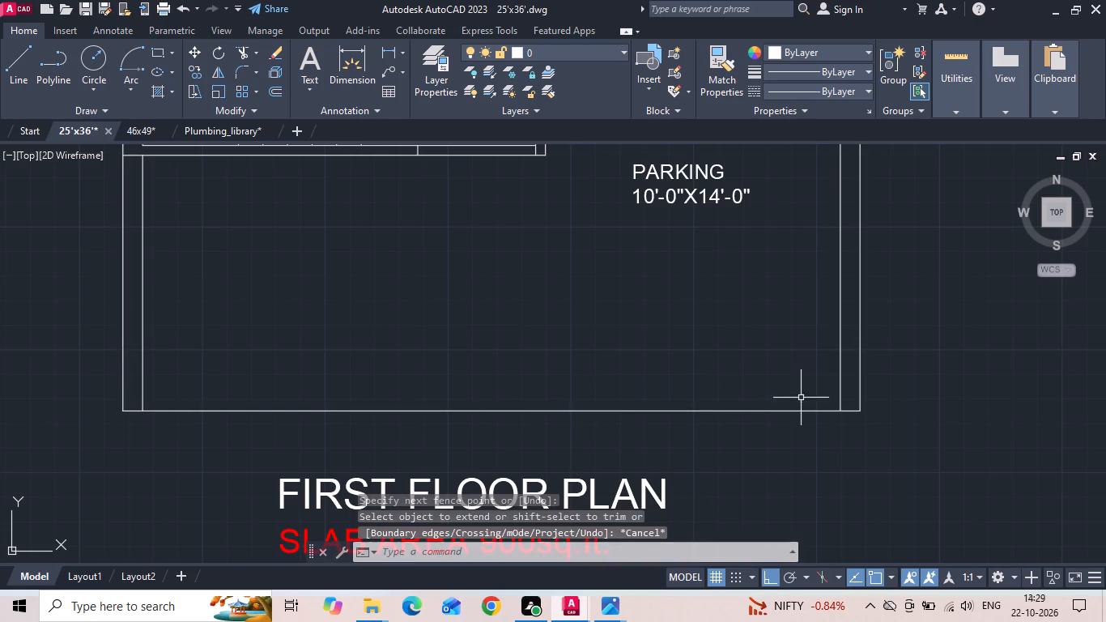
{"action": "left_click_drag", "start_coordinate": [799, 381], "coordinate": [921, 469]}
{"action": "left_click", "coordinate": [952, 476]}
{"action": "key", "text": "Delete"}
{"action": "scroll", "coordinate": [211, 417], "scroll_direction": "down", "scroll_amount": 1}
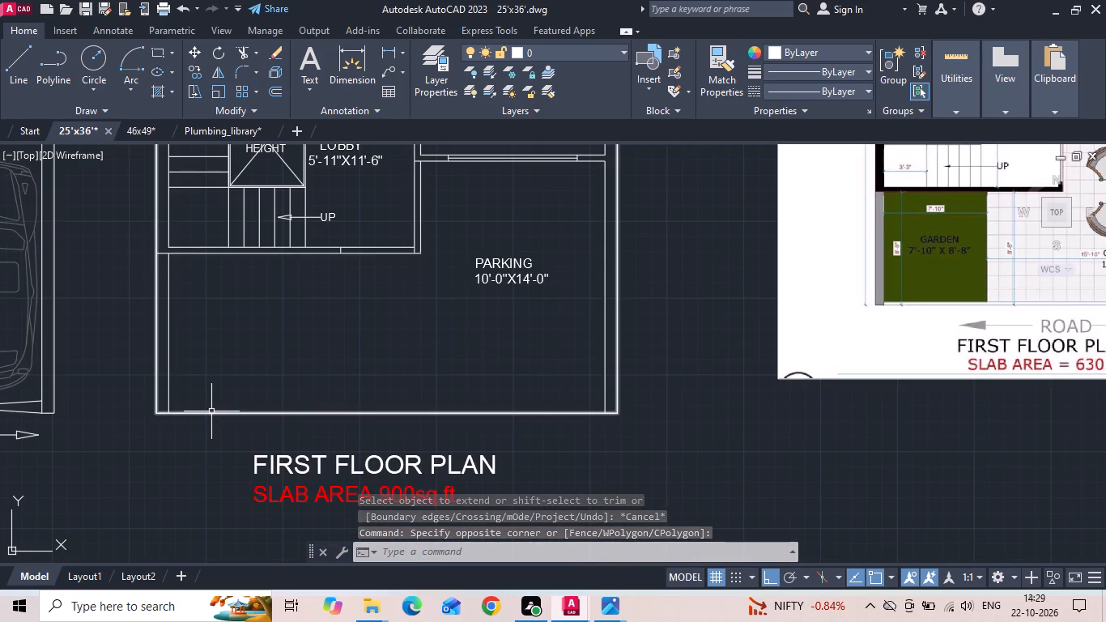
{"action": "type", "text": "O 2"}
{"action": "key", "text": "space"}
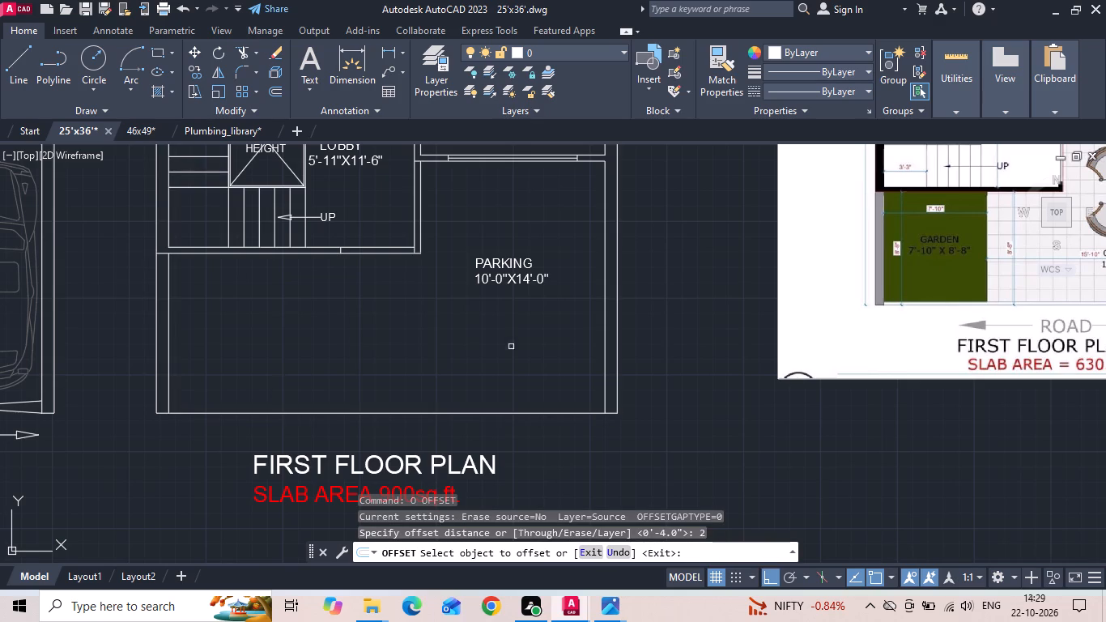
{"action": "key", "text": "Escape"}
Draw a line parallel to the outer front line, 2 inches inside it, and erase its short connecting stub.
{"action": "type", "text": "L"}
{"action": "key", "text": "space"}
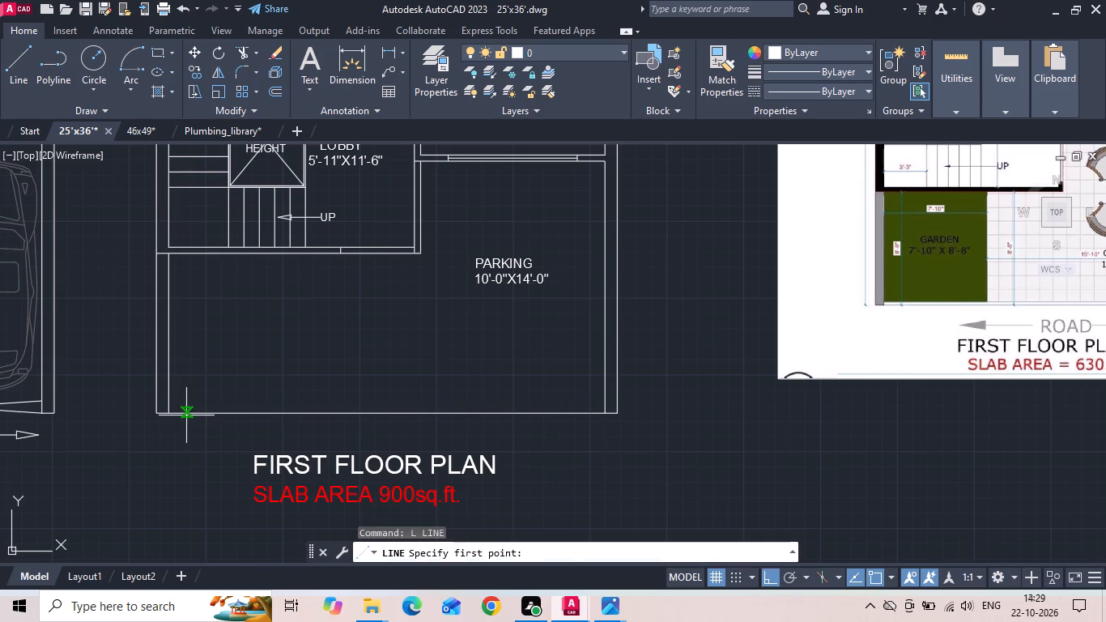
{"action": "left_click_drag", "start_coordinate": [185, 415], "coordinate": [189, 404]}
{"action": "type", "text": "2"}
{"action": "key", "text": "space"}
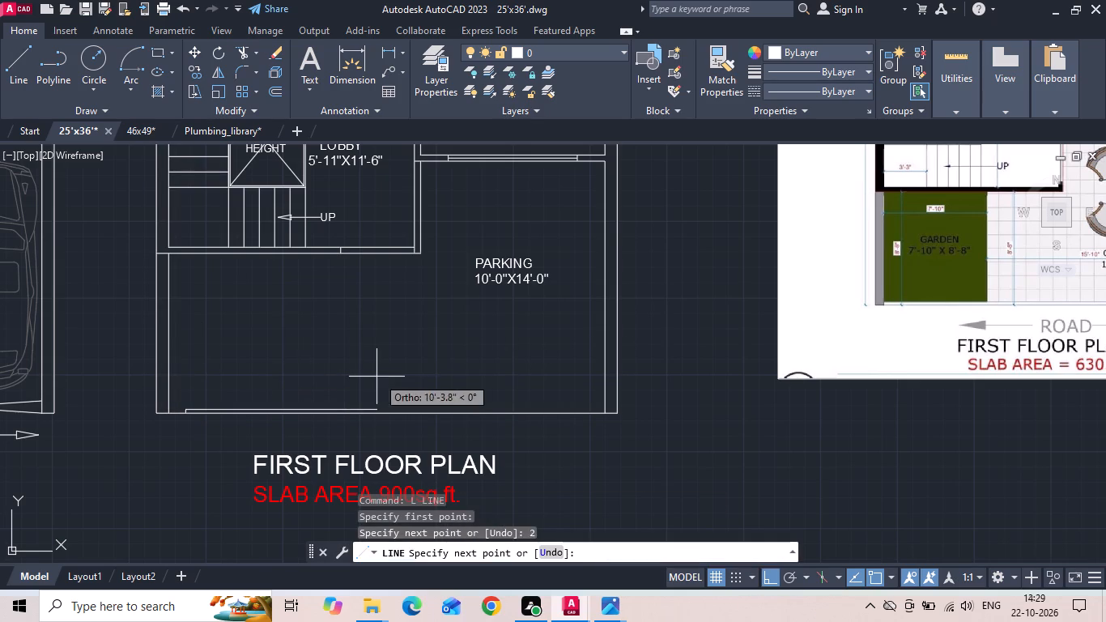
{"action": "left_click", "coordinate": [378, 377]}
{"action": "key", "text": "Escape"}
{"action": "scroll", "coordinate": [121, 398], "scroll_direction": "up", "scroll_amount": 2}
{"action": "scroll", "coordinate": [292, 431], "scroll_direction": "up", "scroll_amount": 2}
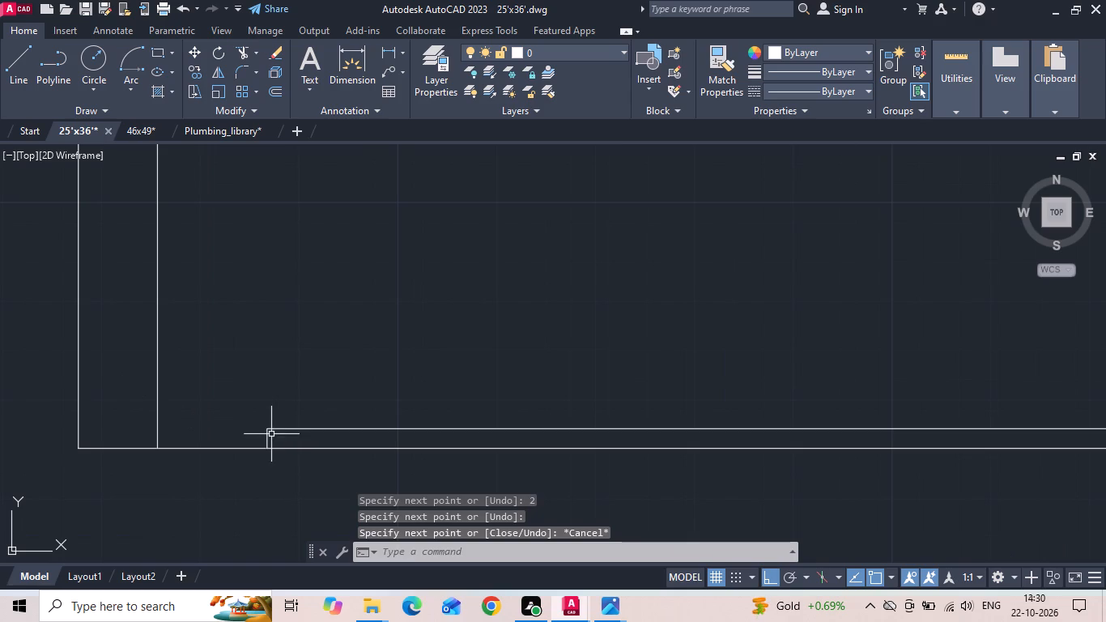
{"action": "left_click_drag", "start_coordinate": [271, 434], "coordinate": [262, 437]}
{"action": "left_click", "coordinate": [259, 437]}
{"action": "key", "text": "Delete"}
Extend both ends of the inner front line to the inner faces of the side walls.
{"action": "type", "text": "EX"}
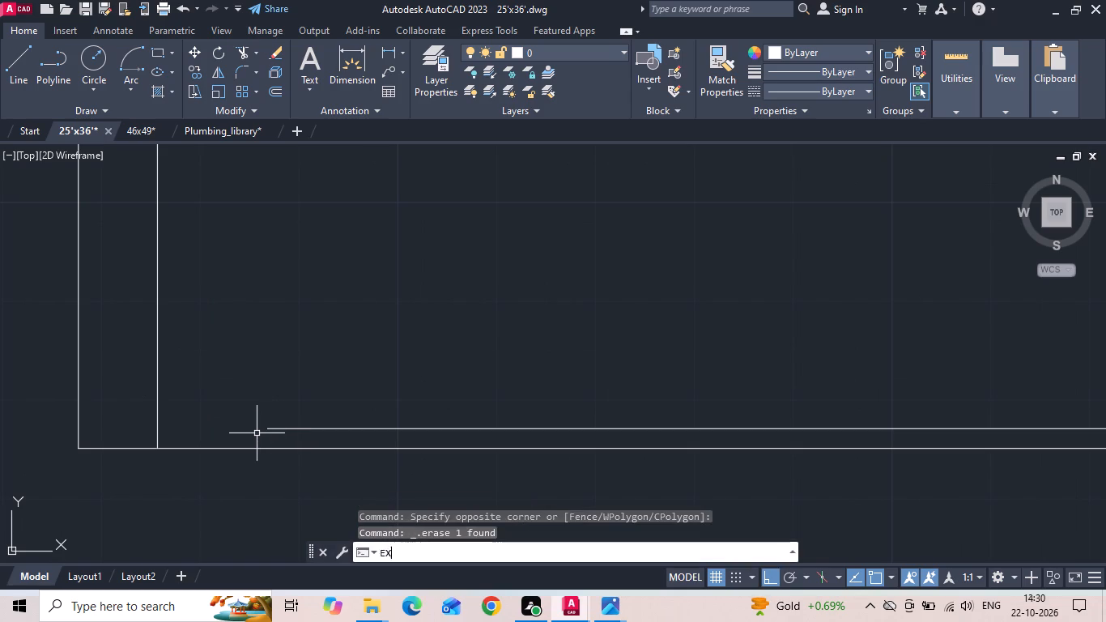
{"action": "key", "text": "space"}
{"action": "left_click_drag", "start_coordinate": [283, 422], "coordinate": [285, 432]}
{"action": "left_click", "coordinate": [285, 432]}
{"action": "scroll", "coordinate": [267, 433], "scroll_direction": "down", "scroll_amount": 3}
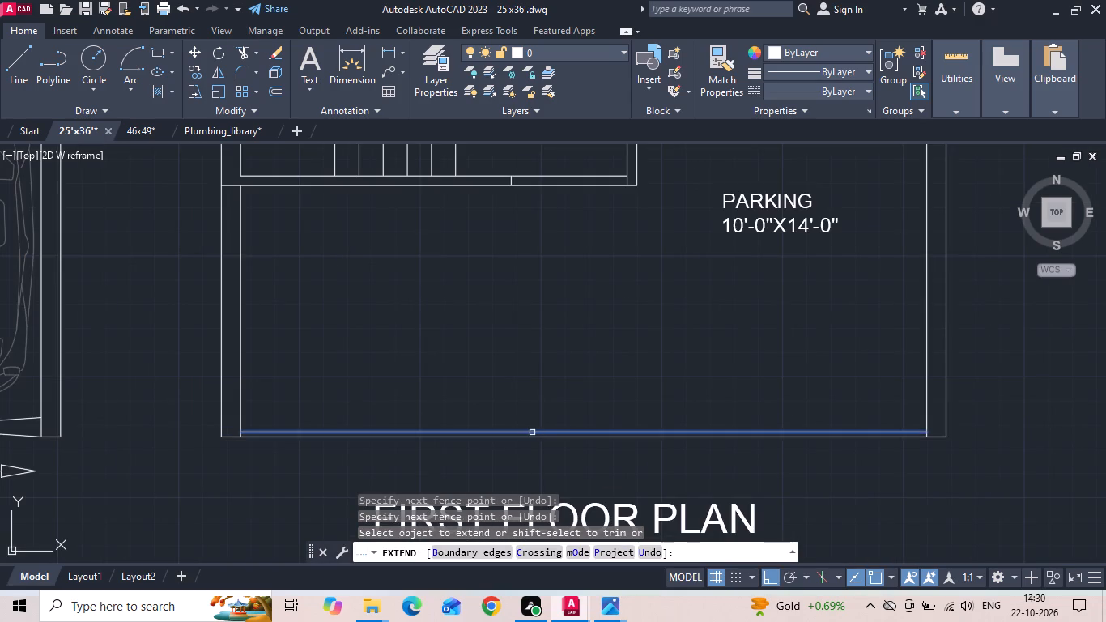
{"action": "left_click", "coordinate": [541, 431]}
{"action": "scroll", "coordinate": [417, 417], "scroll_direction": "down", "scroll_amount": 2}
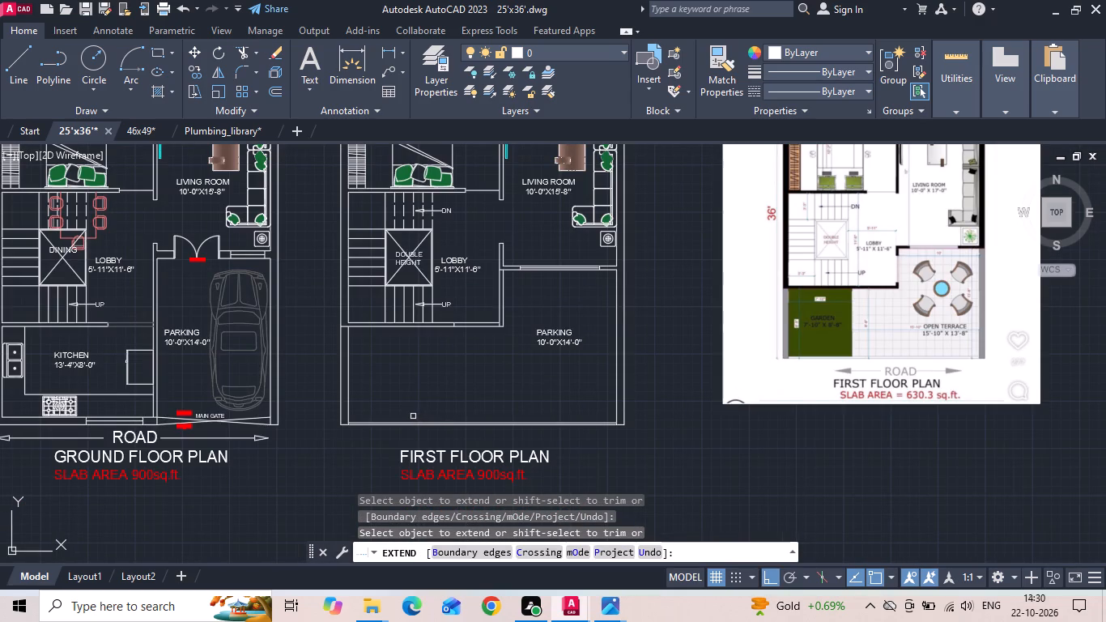
{"action": "key", "text": "Escape"}
Erase the short leftover opening line inside the lobby's lower wall, below the stairs.
{"action": "scroll", "coordinate": [433, 313], "scroll_direction": "up", "scroll_amount": 2}
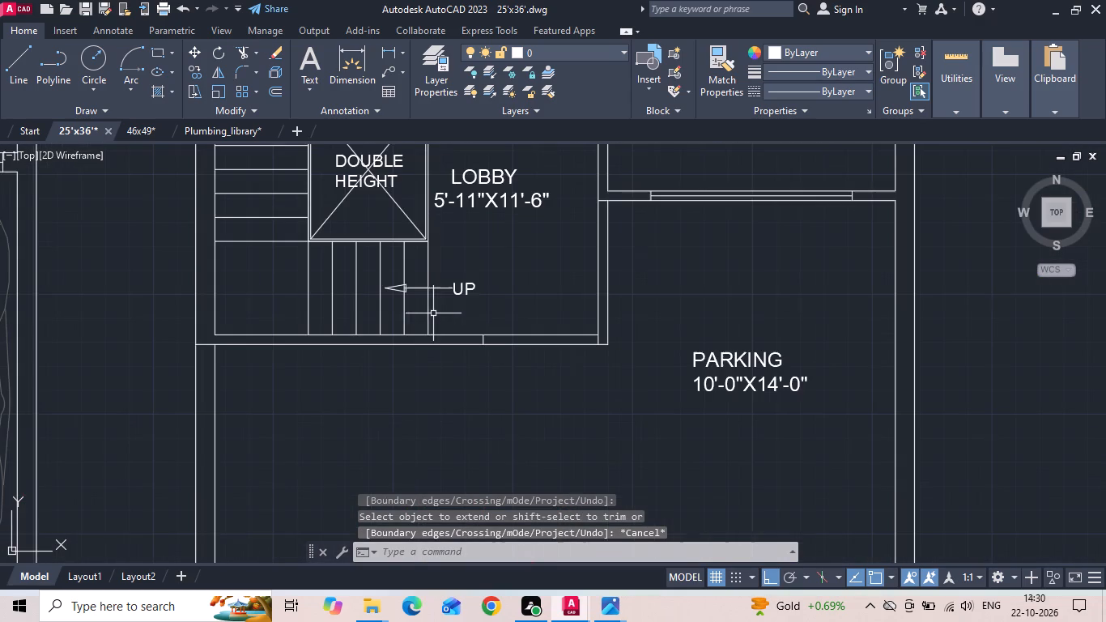
{"action": "left_click_drag", "start_coordinate": [474, 332], "coordinate": [505, 372]}
{"action": "left_click", "coordinate": [511, 376]}
{"action": "key", "text": "Delete"}
{"action": "scroll", "coordinate": [360, 403], "scroll_direction": "down", "scroll_amount": 2}
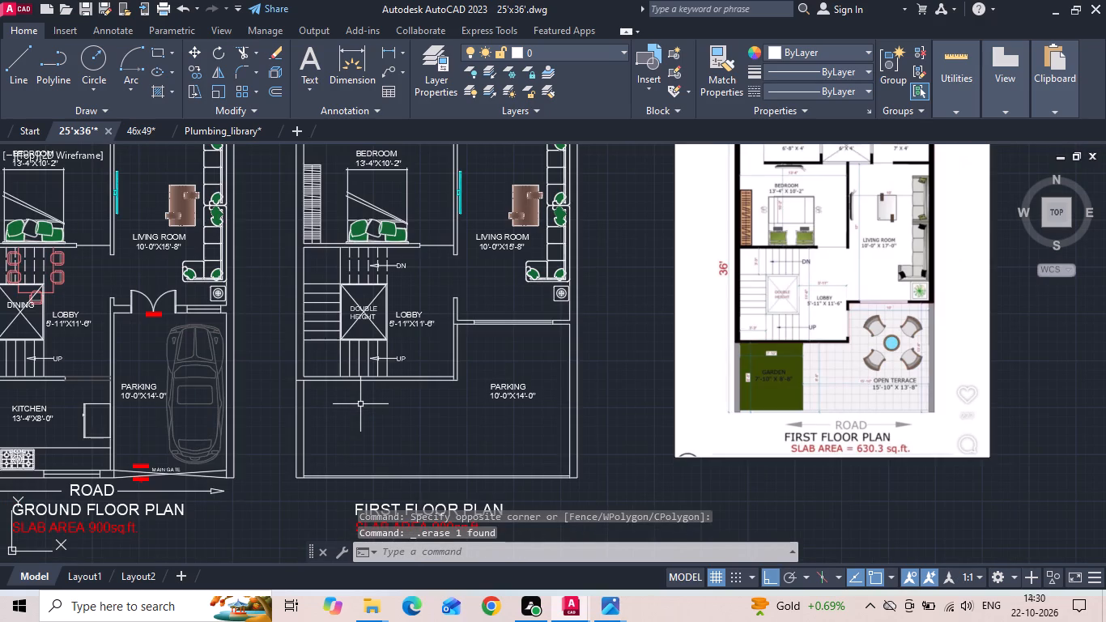
Measure the lobby side wall from the inside lobby corner up to the living room's front wall line.
{"action": "scroll", "coordinate": [451, 343], "scroll_direction": "up", "scroll_amount": 2}
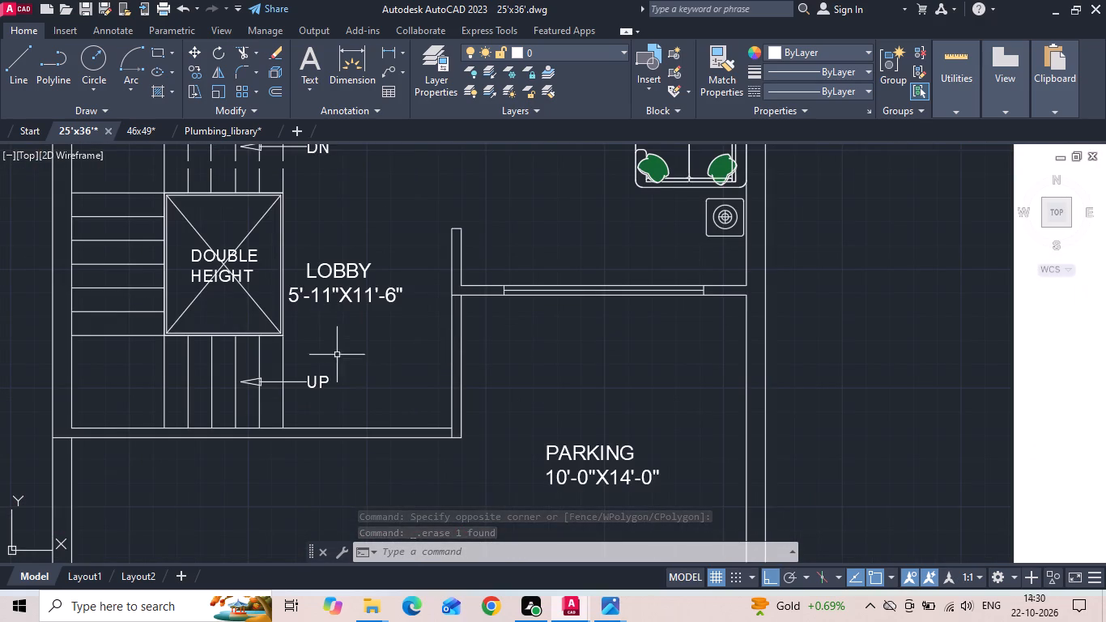
{"action": "left_click", "coordinate": [390, 47]}
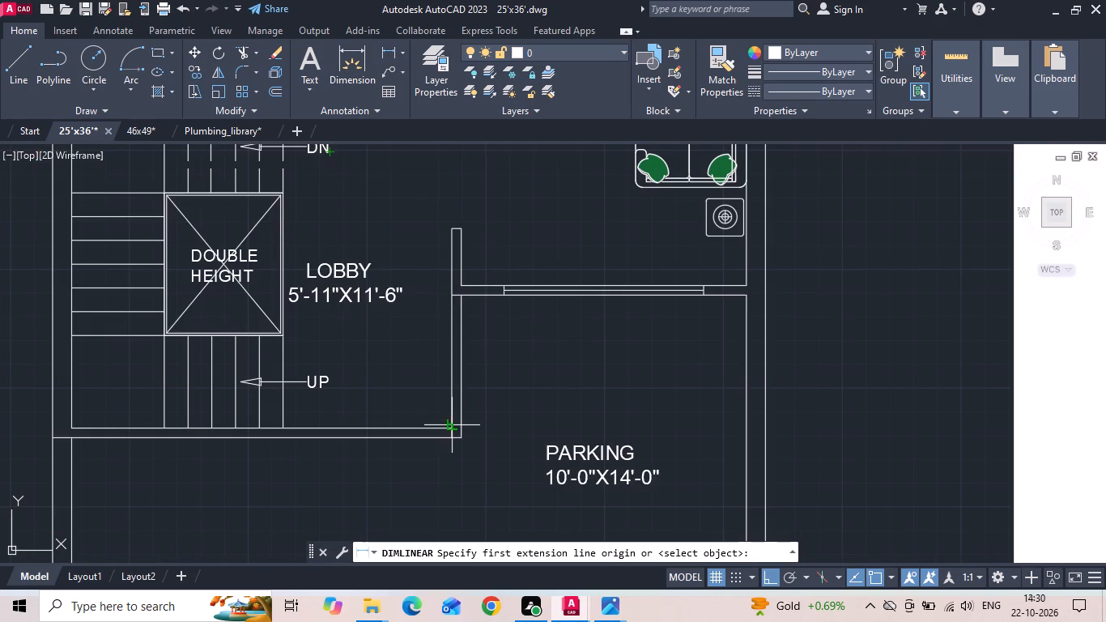
{"action": "left_click", "coordinate": [452, 422]}
{"action": "left_click", "coordinate": [453, 296]}
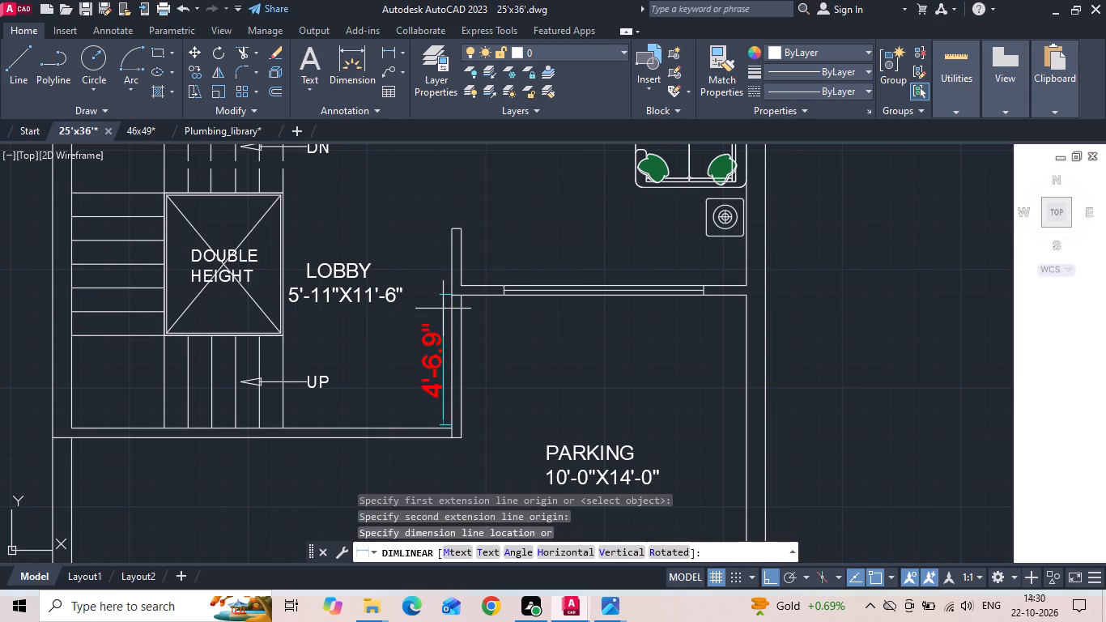
{"action": "key", "text": "Escape"}
{"action": "scroll", "coordinate": [441, 321], "scroll_direction": "up", "scroll_amount": 2}
{"action": "key", "text": "space"}
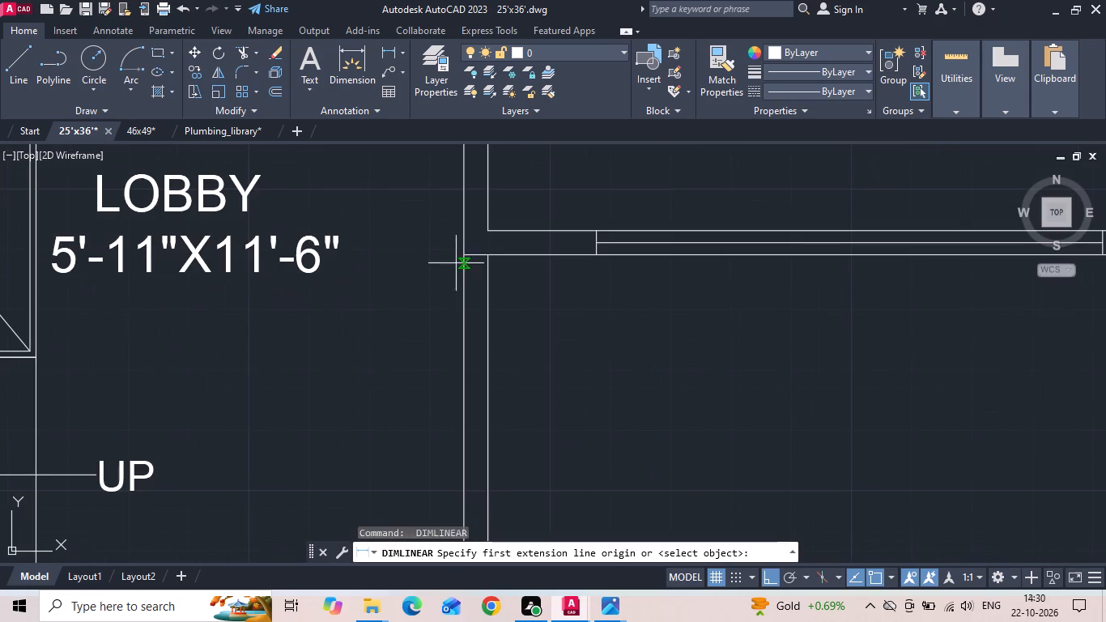
{"action": "left_click", "coordinate": [462, 252]}
{"action": "scroll", "coordinate": [466, 270], "scroll_direction": "down", "scroll_amount": 1}
{"action": "left_click", "coordinate": [465, 479]}
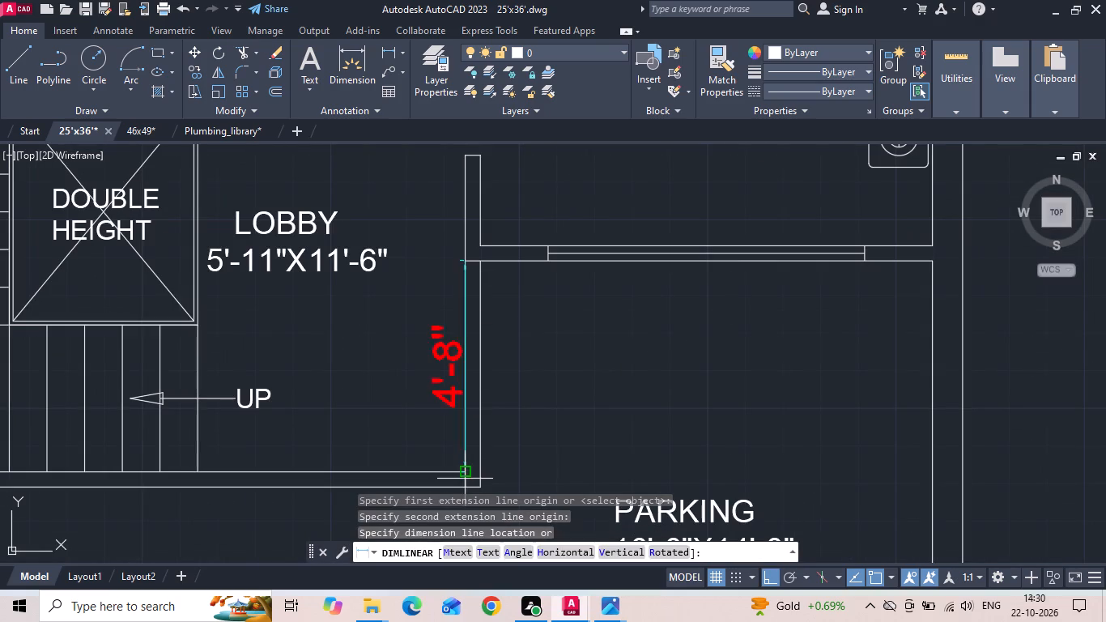
{"action": "key", "text": "Escape"}
Offset the living room's front wall line and the lobby's lower wall line 4 inches toward each other as window limits.
{"action": "type", "text": "O"}
{"action": "key", "text": "space"}
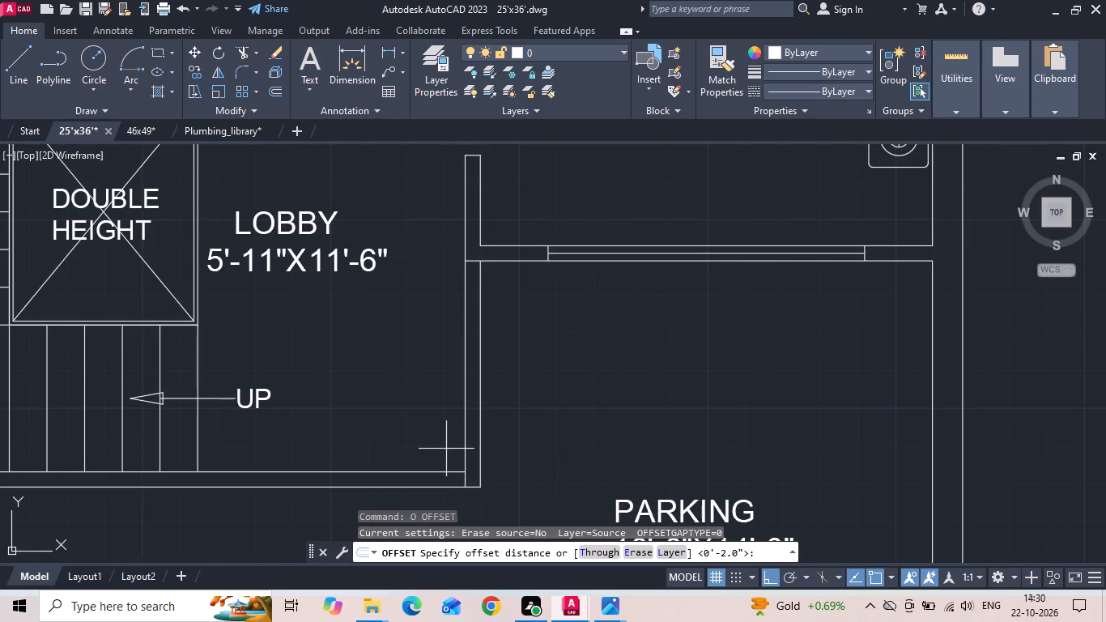
{"action": "key", "text": "4"}
{"action": "key", "text": "Return"}
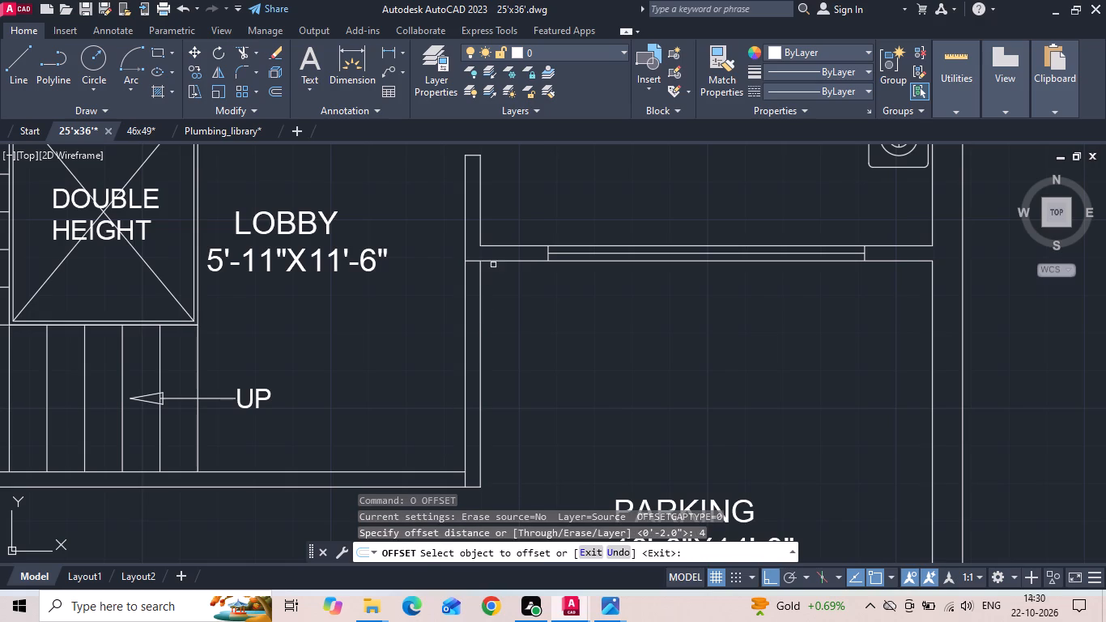
{"action": "left_click_drag", "start_coordinate": [497, 260], "coordinate": [500, 273]}
{"action": "left_click_drag", "start_coordinate": [500, 354], "coordinate": [501, 361]}
{"action": "left_click", "coordinate": [452, 473]}
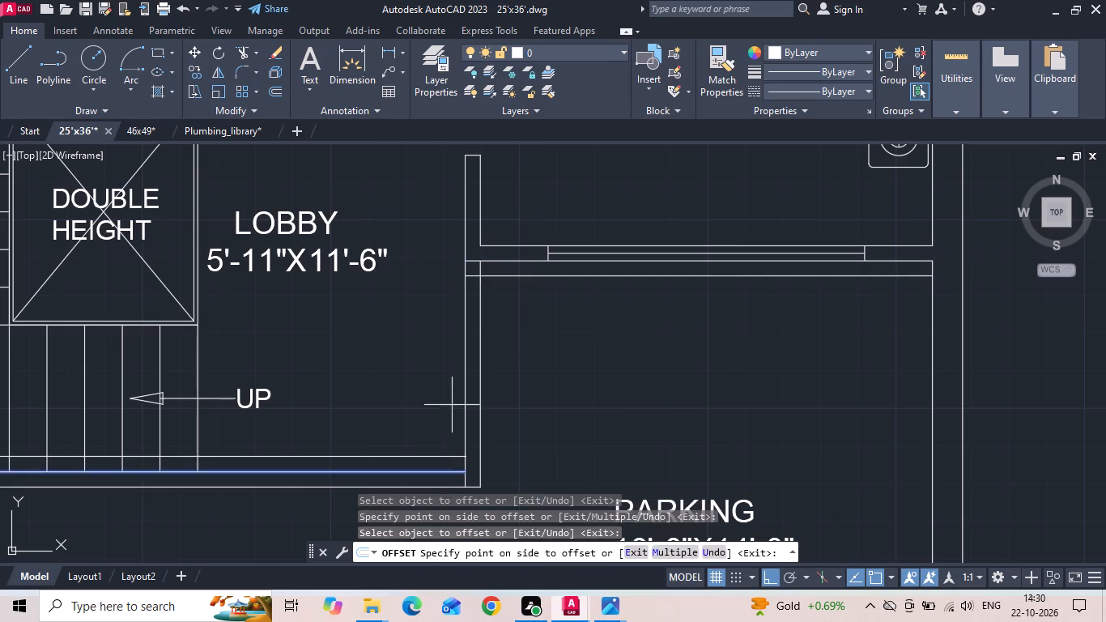
{"action": "left_click", "coordinate": [452, 405]}
{"action": "key", "text": "Escape"}
Extend the lower offset line across the thickness of the wall between lobby and parking.
{"action": "key", "text": "e"}
{"action": "type", "text": "X"}
{"action": "key", "text": "space"}
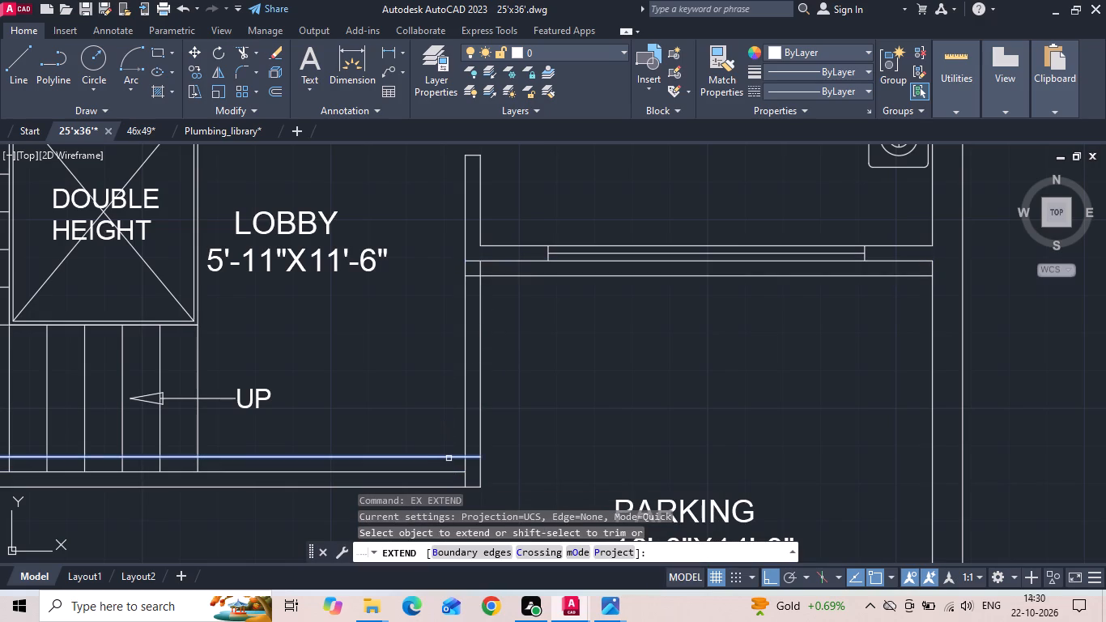
{"action": "left_click", "coordinate": [449, 458]}
{"action": "key", "text": "Escape"}
Trim the offset lines beside the lobby-parking wall and the overlapping wall lines at its two corners, keeping the window end marks.
{"action": "key", "text": "t"}
{"action": "key", "text": "r"}
{"action": "key", "text": "space"}
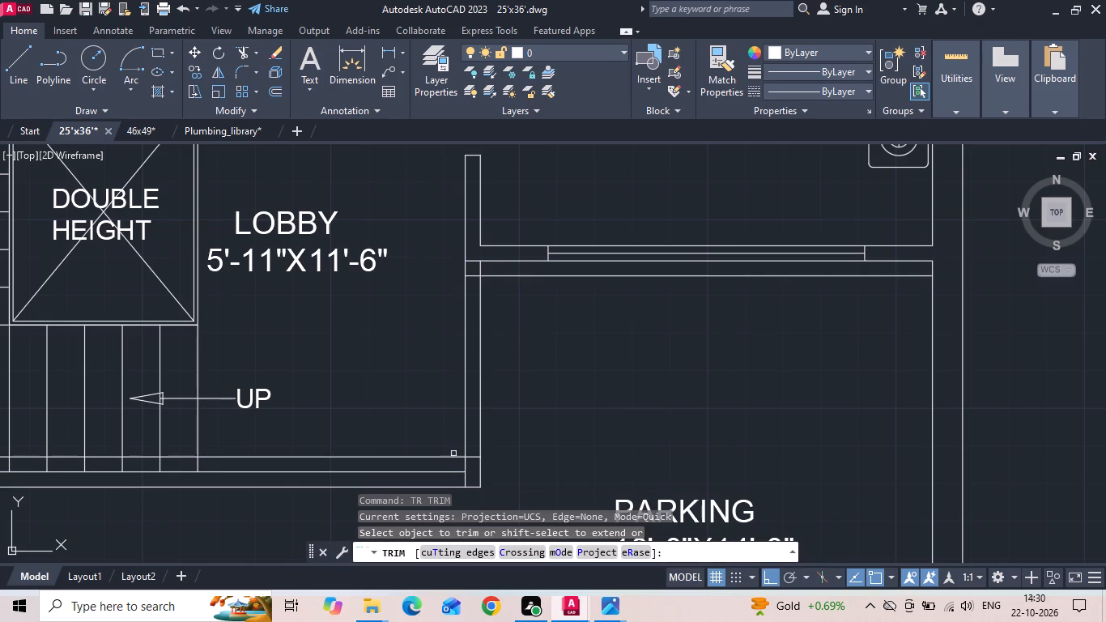
{"action": "left_click", "coordinate": [452, 458]}
{"action": "left_click", "coordinate": [465, 483]}
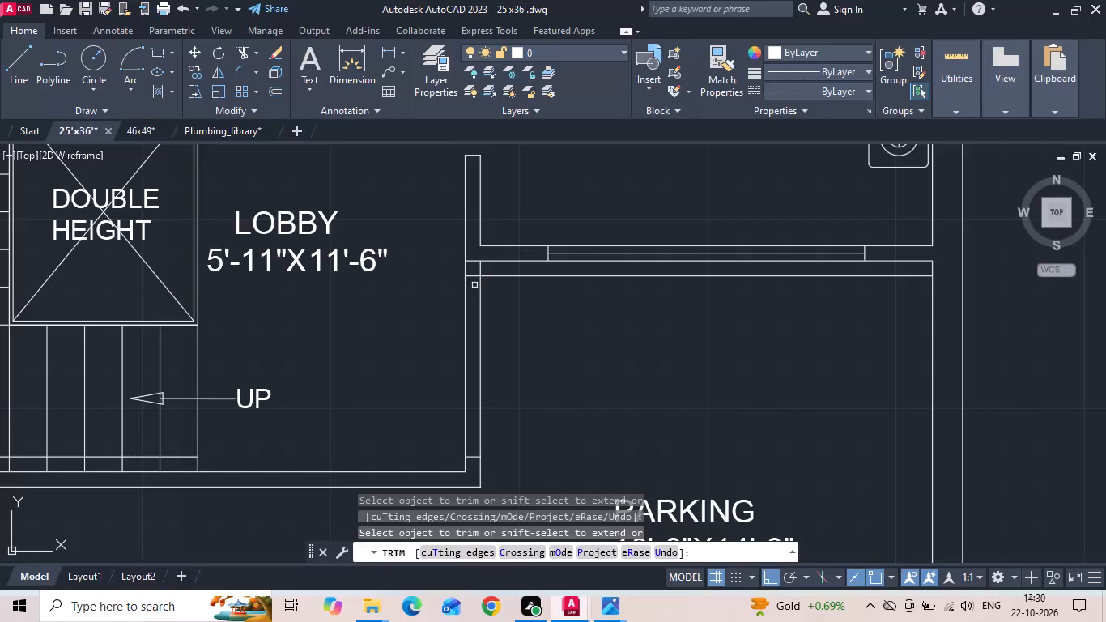
{"action": "left_click", "coordinate": [476, 263]}
{"action": "left_click", "coordinate": [476, 257]}
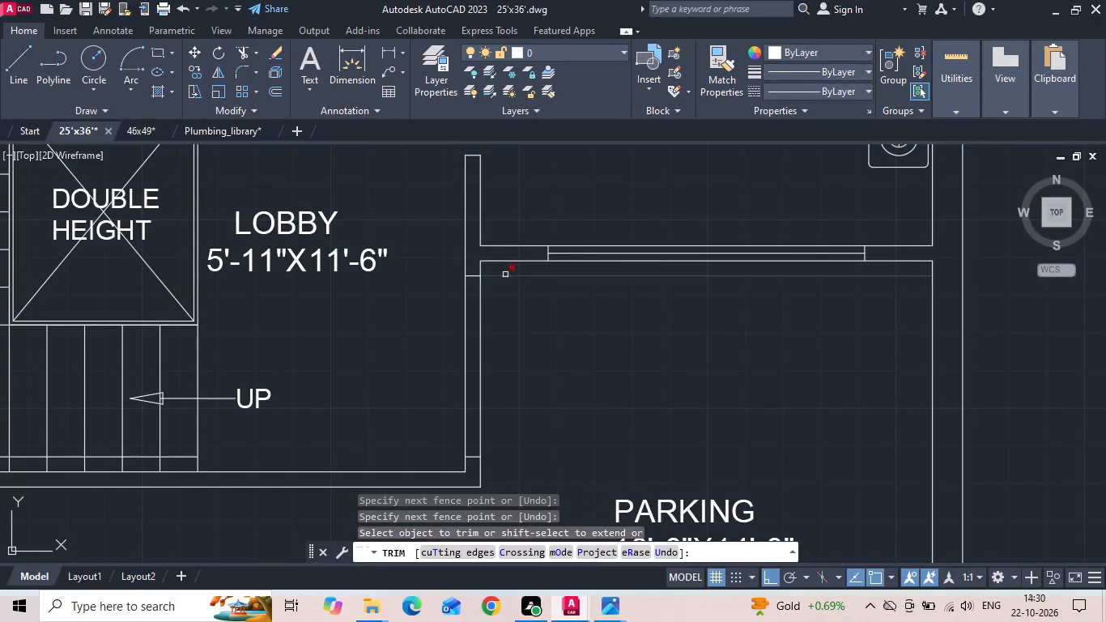
{"action": "left_click", "coordinate": [506, 275]}
{"action": "key", "text": "Escape"}
Draw the window's centre line in the lobby-parking wall between the two end marks.
{"action": "key", "text": "l"}
{"action": "key", "text": "space"}
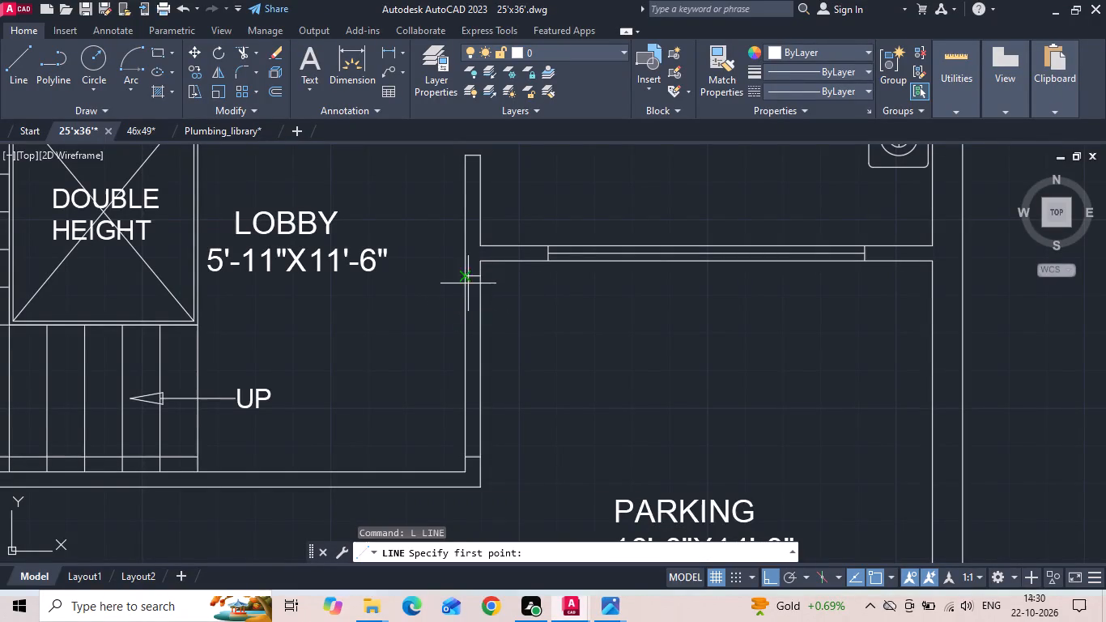
{"action": "left_click", "coordinate": [473, 275]}
{"action": "left_click", "coordinate": [472, 457]}
{"action": "key", "text": "Escape"}
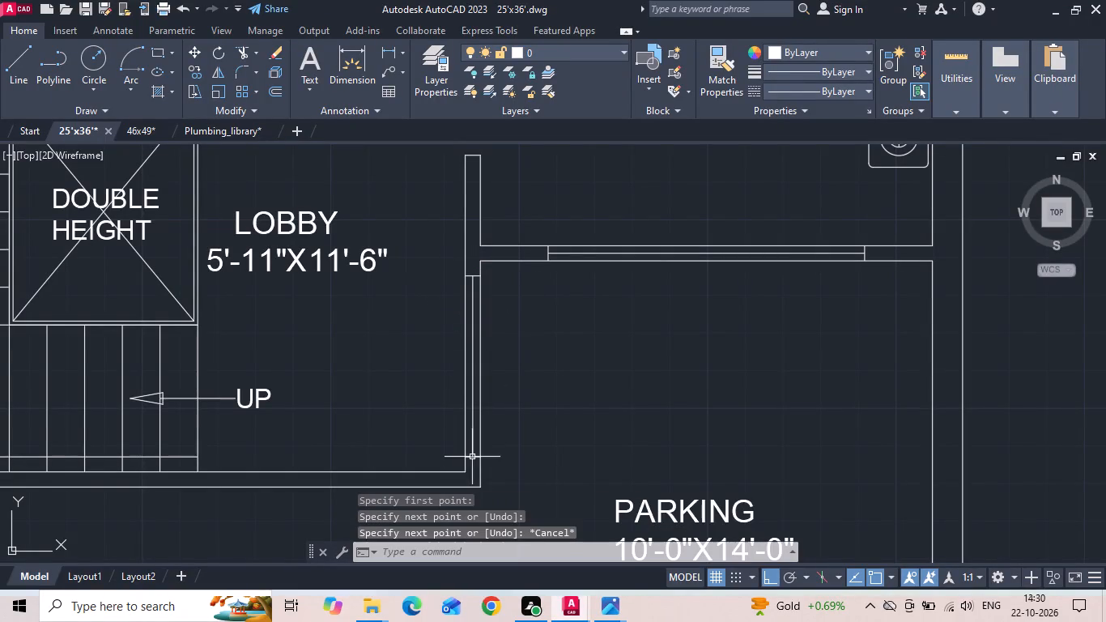
Erase the leftover offset line crossing the lower stair flight.
{"action": "left_click", "coordinate": [169, 456]}
{"action": "key", "text": "Delete"}
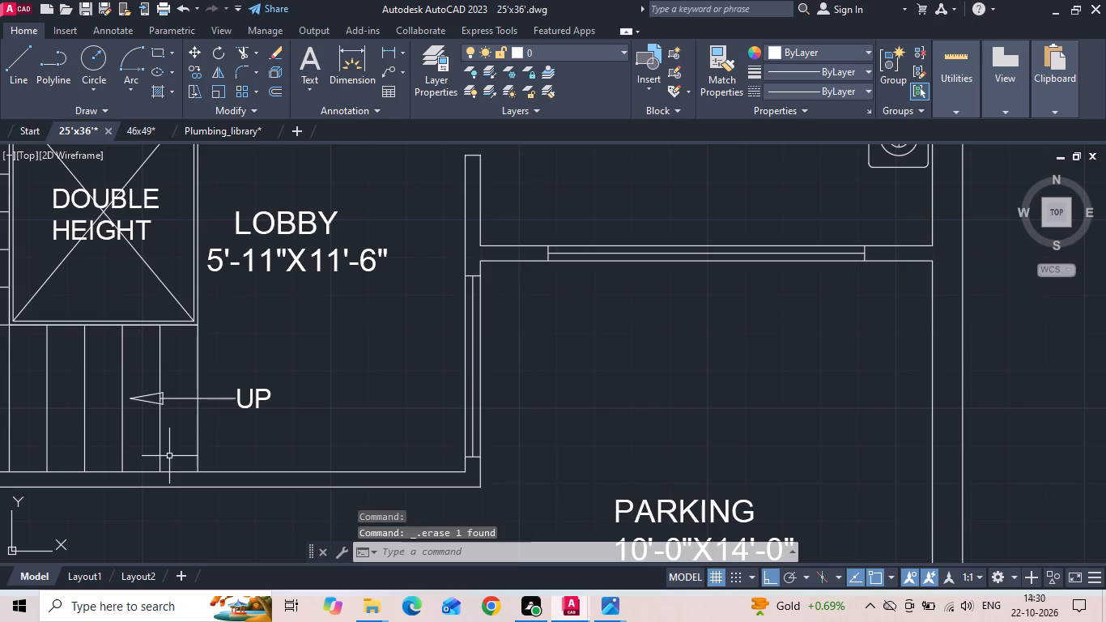
Move the first floor plan's LOBBY label slightly away from the double height box, towards the window wall.
{"action": "scroll", "coordinate": [700, 325], "scroll_direction": "down", "scroll_amount": 2}
{"action": "scroll", "coordinate": [474, 429], "scroll_direction": "down", "scroll_amount": 1}
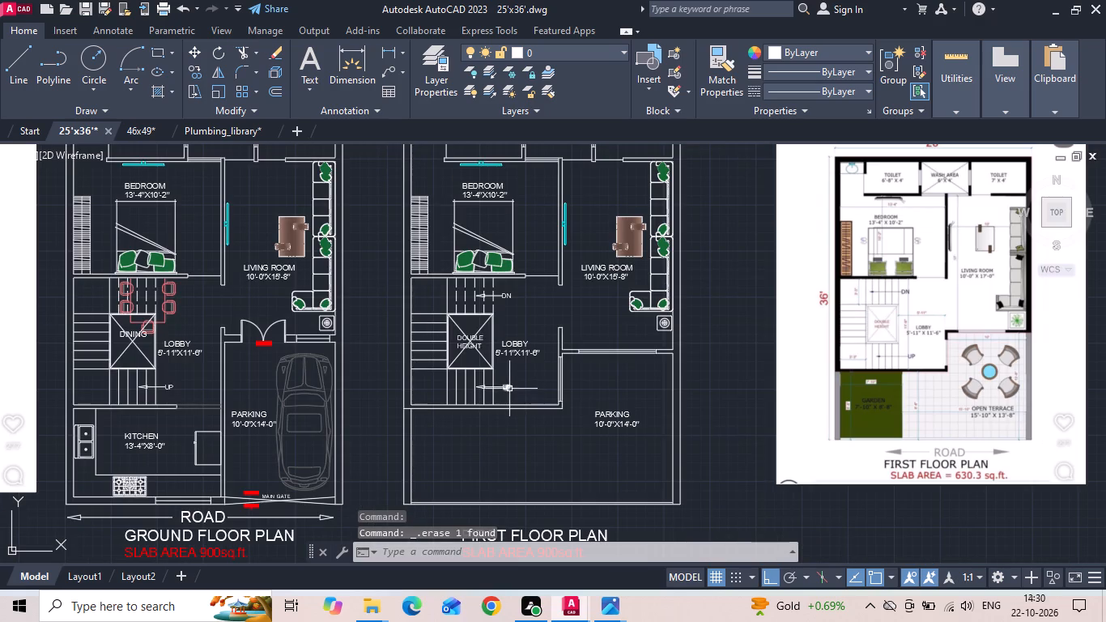
{"action": "scroll", "coordinate": [512, 384], "scroll_direction": "up", "scroll_amount": 1}
{"action": "middle_click_drag", "start_coordinate": [414, 370], "coordinate": [343, 381]}
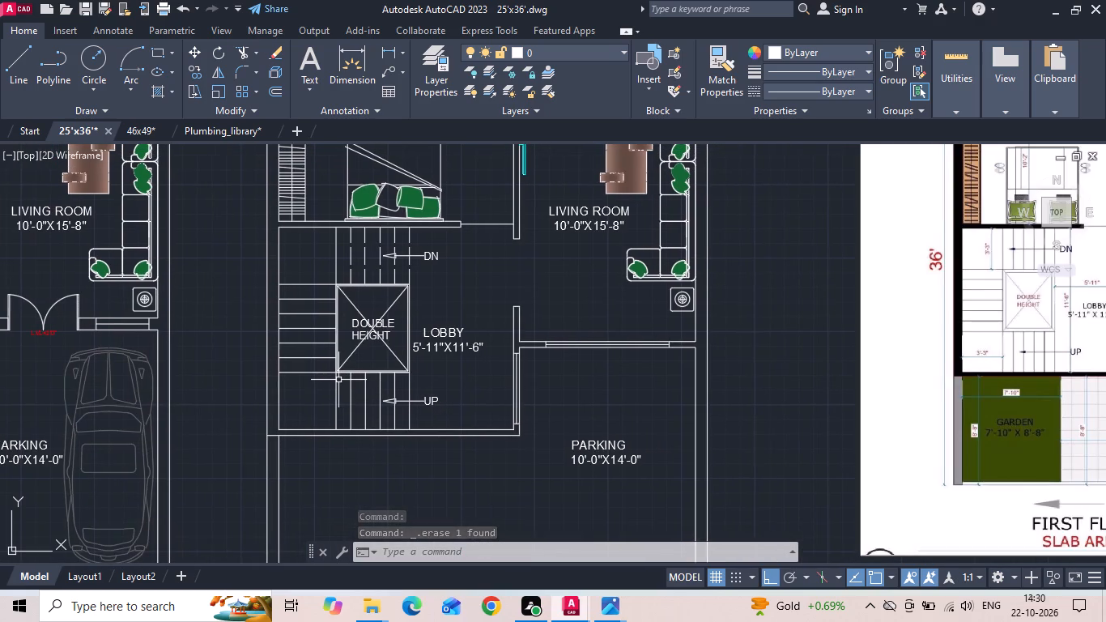
{"action": "scroll", "coordinate": [338, 380], "scroll_direction": "down", "scroll_amount": 1}
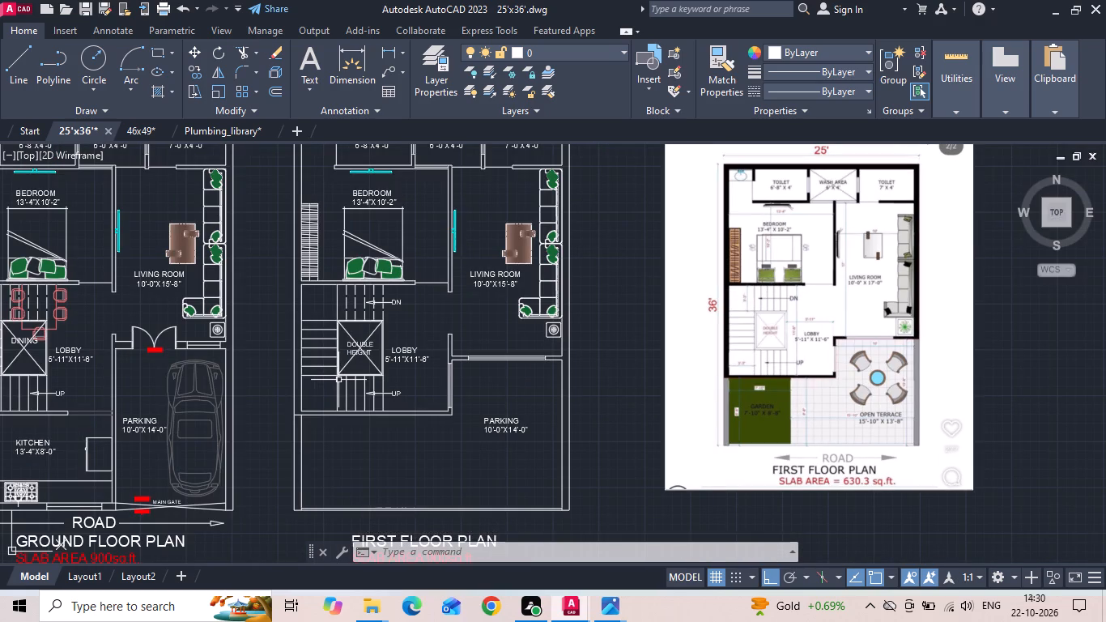
{"action": "middle_click_drag", "start_coordinate": [366, 463], "coordinate": [400, 385]}
{"action": "left_click", "coordinate": [459, 278]}
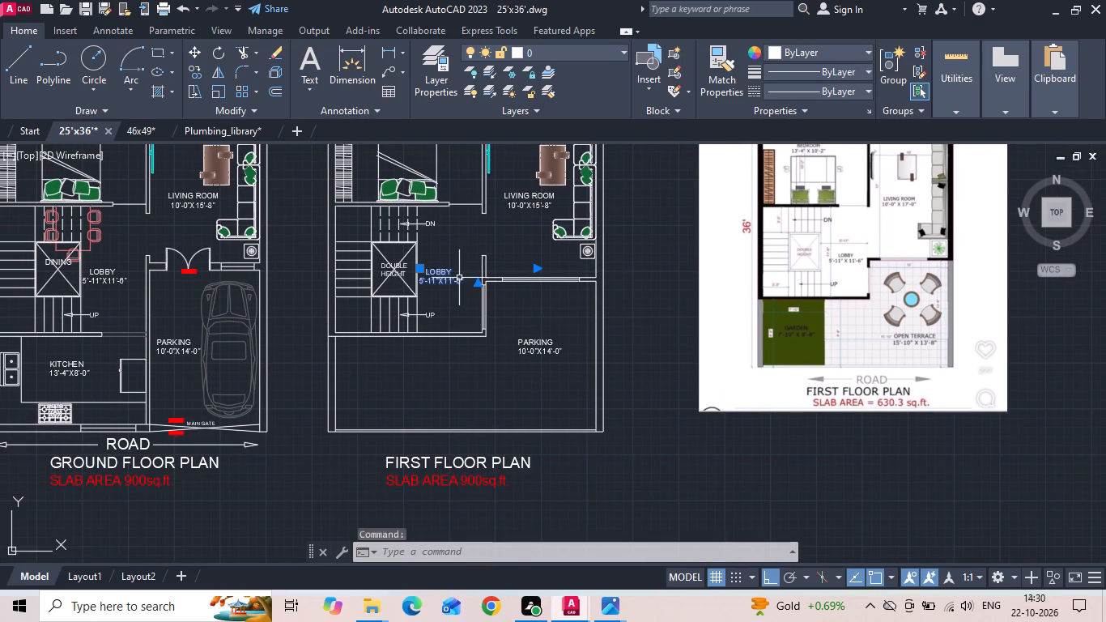
{"action": "right_click", "coordinate": [459, 278]}
{"action": "left_click", "coordinate": [491, 294]}
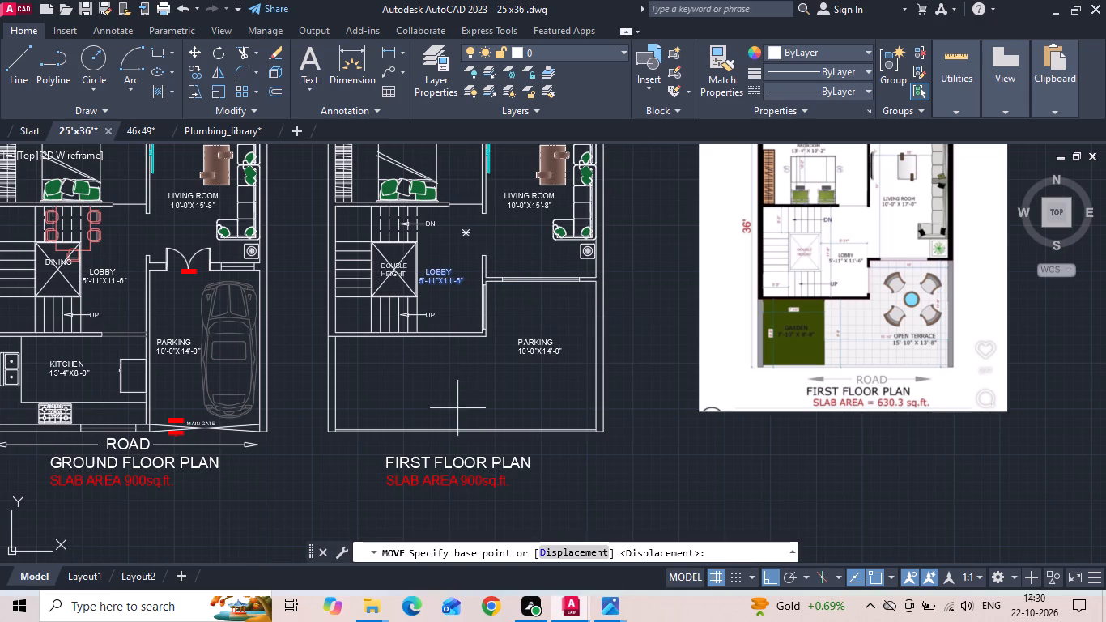
{"action": "left_click", "coordinate": [458, 392]}
{"action": "left_click", "coordinate": [470, 390]}
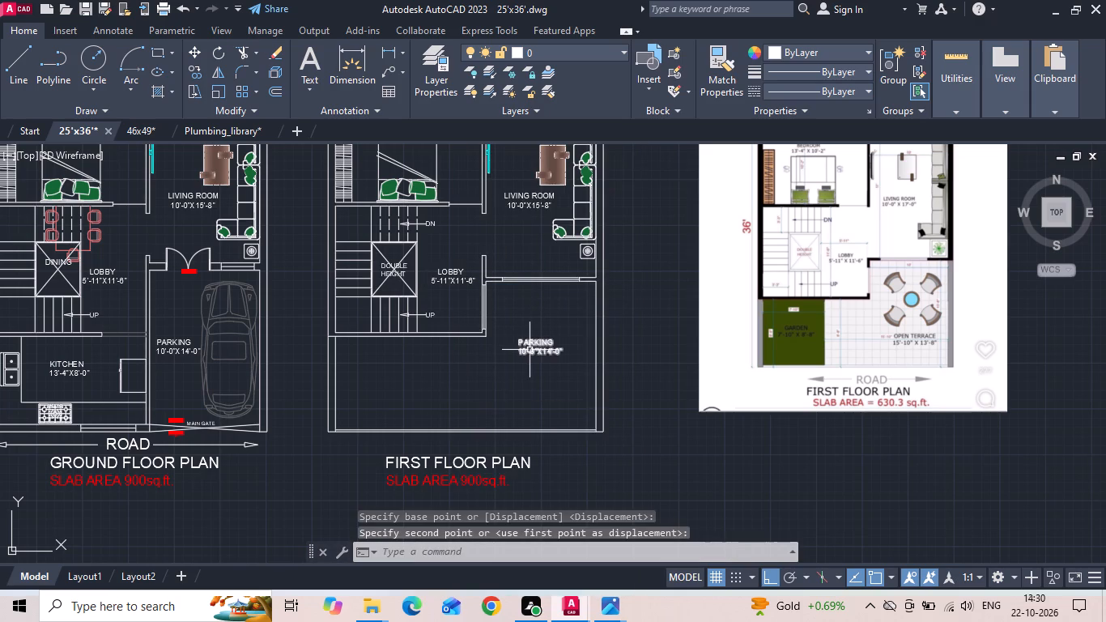
Replace the room name PARKING with OPEN TERRACE in the first floor plan's label.
{"action": "left_click", "coordinate": [530, 350]}
{"action": "double_click", "coordinate": [530, 350]}
{"action": "scroll", "coordinate": [529, 351], "scroll_direction": "up", "scroll_amount": 2}
{"action": "left_click_drag", "start_coordinate": [569, 341], "coordinate": [456, 360]}
{"action": "key", "text": "BackSpace"}
{"action": "key", "text": "BackSpace"}
{"action": "key", "text": "BackSpace"}
{"action": "key", "text": "BackSpace"}
{"action": "key", "text": "BackSpace"}
{"action": "key", "text": "BackSpace"}
{"action": "key", "text": "BackSpace"}
{"action": "type", "text": "OP"}
{"action": "type", "text": "EN"}
{"action": "key", "text": "space"}
{"action": "scroll", "coordinate": [441, 362], "scroll_direction": "down", "scroll_amount": 1}
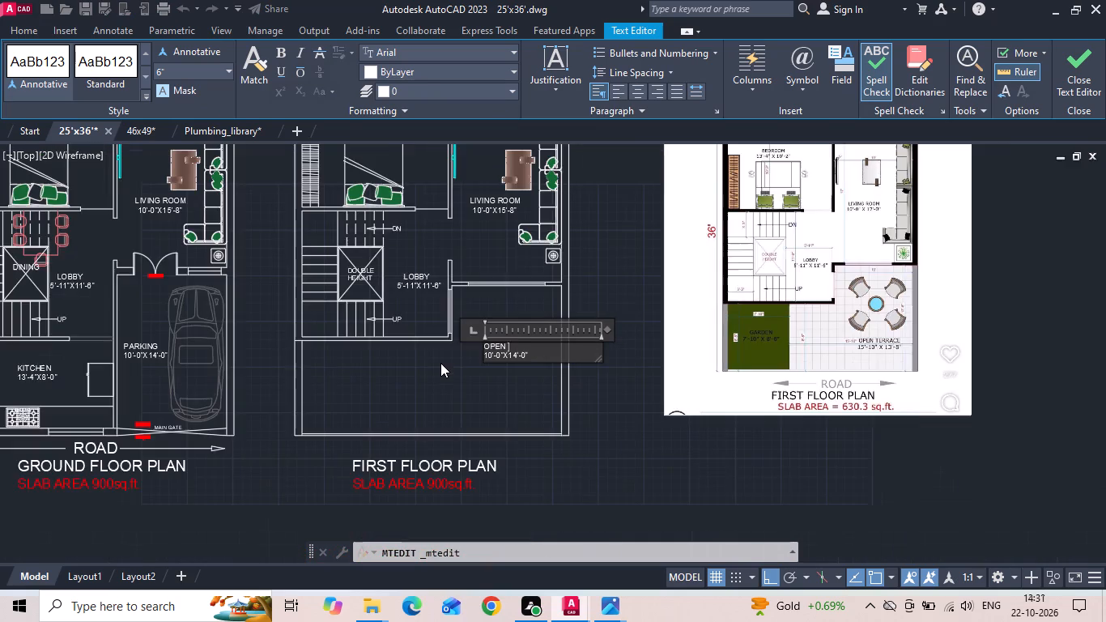
{"action": "scroll", "coordinate": [596, 320], "scroll_direction": "up", "scroll_amount": 1}
{"action": "middle_click_drag", "start_coordinate": [547, 324], "coordinate": [509, 330]}
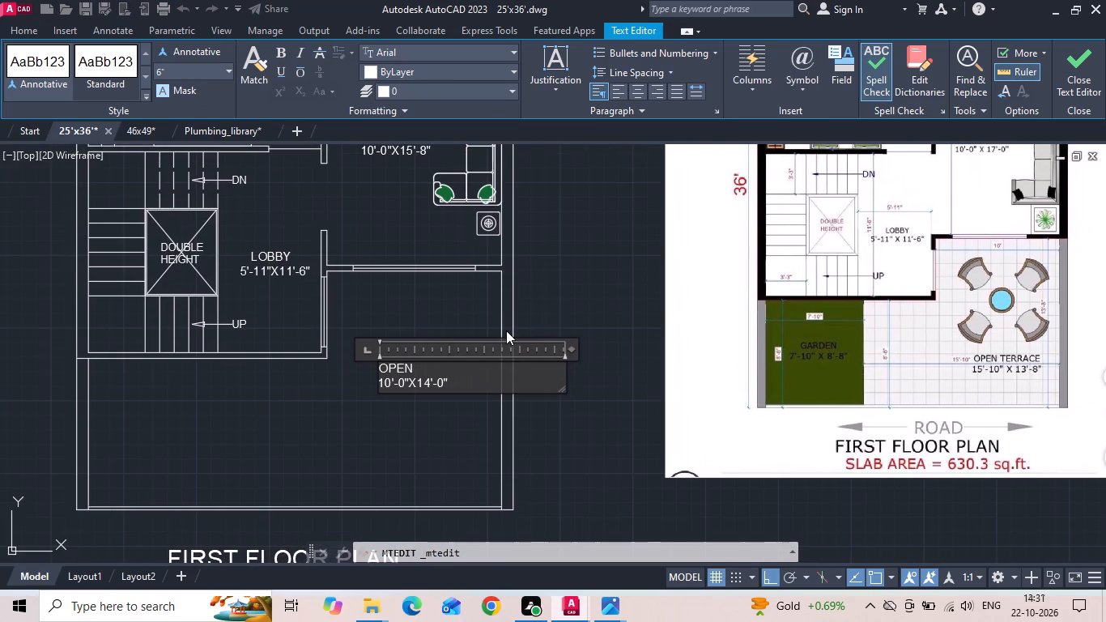
{"action": "type", "text": "TERRACE"}
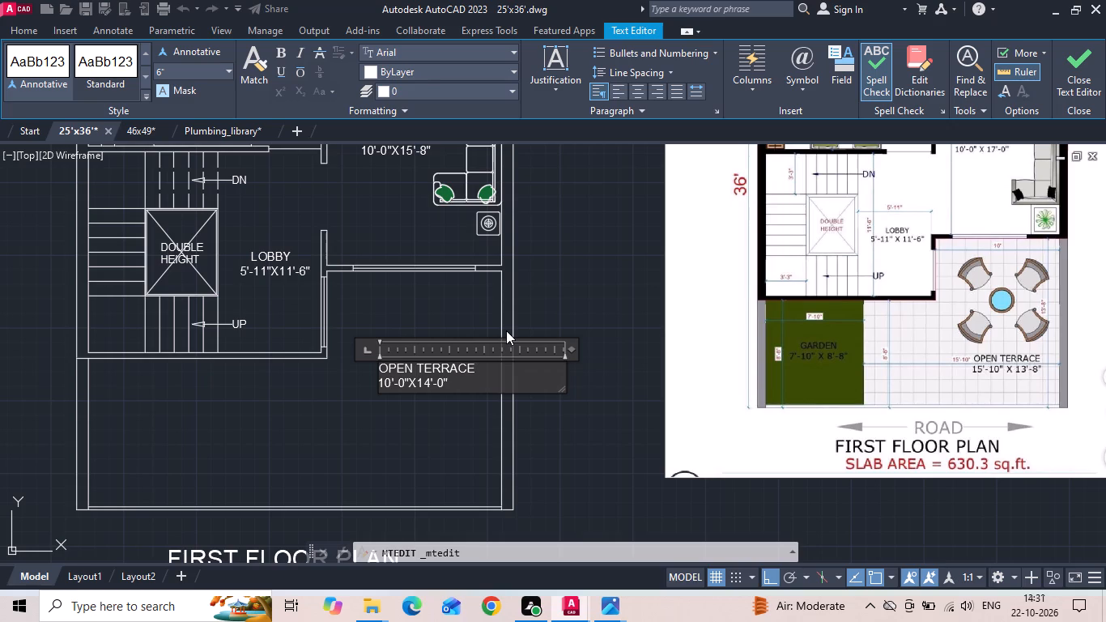
Set the size text under OPEN TERRACE to 15'-10"X13'-8" and finish editing the label.
{"action": "left_click", "coordinate": [389, 385]}
{"action": "key", "text": "BackSpace"}
{"action": "key", "text": "5"}
{"action": "left_click", "coordinate": [398, 381]}
{"action": "key", "text": "1"}
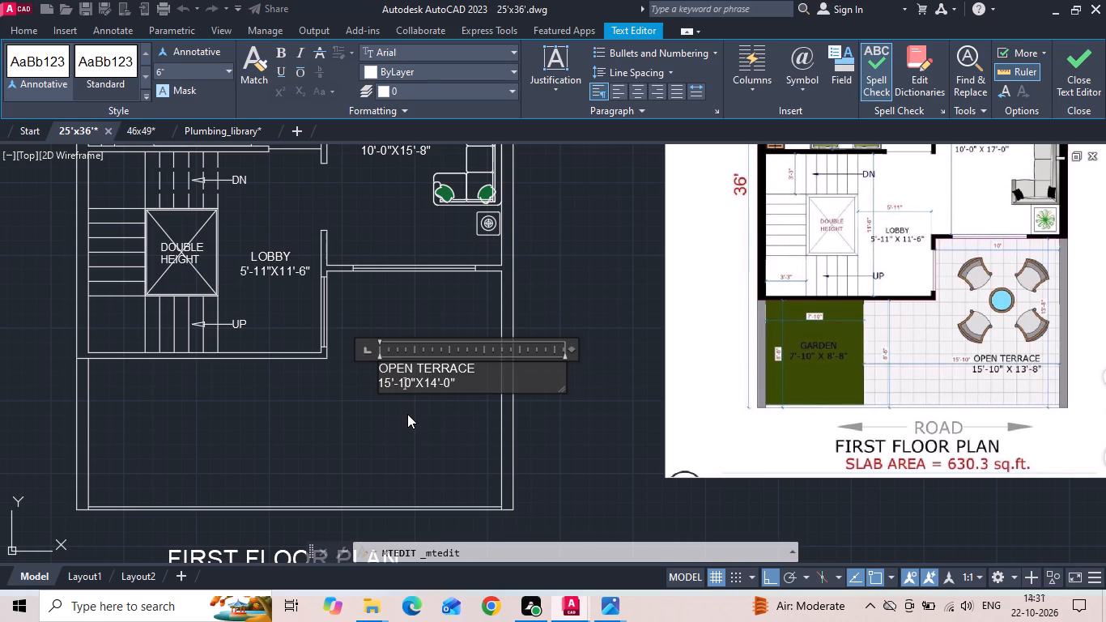
{"action": "left_click", "coordinate": [439, 384]}
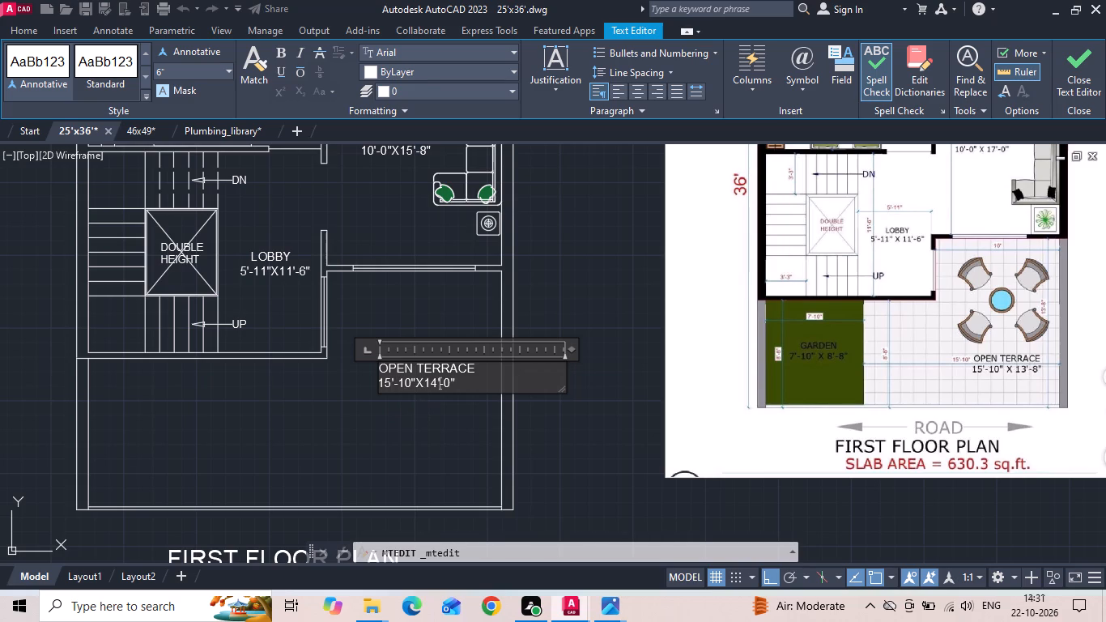
{"action": "left_click", "coordinate": [432, 386]}
{"action": "left_click", "coordinate": [435, 390]}
{"action": "key", "text": "BackSpace"}
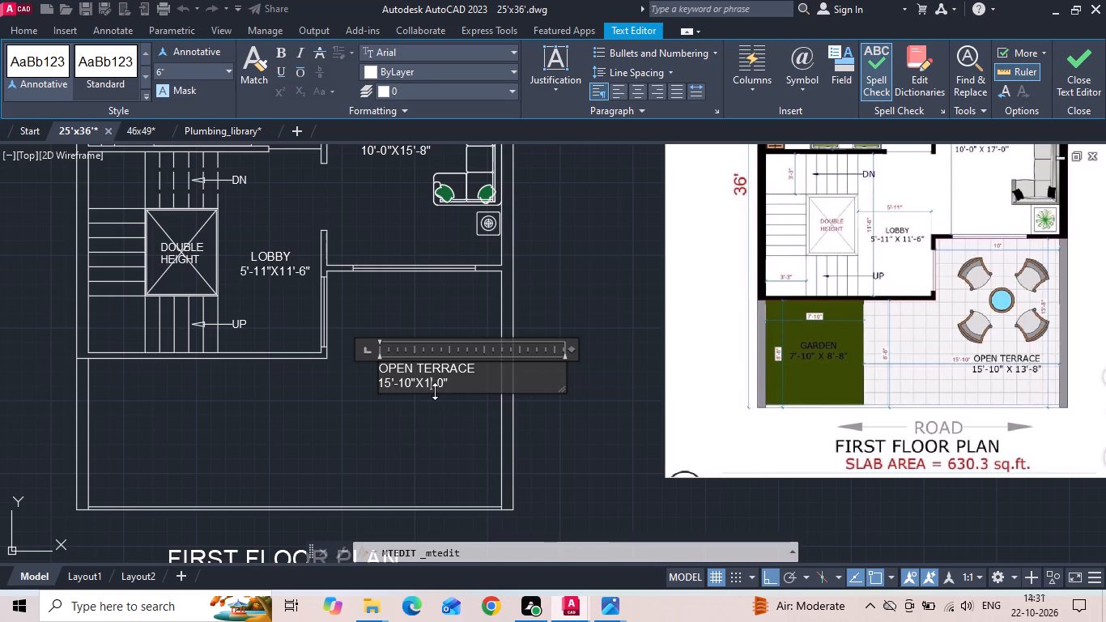
{"action": "key", "text": "3"}
{"action": "left_click", "coordinate": [450, 390]}
{"action": "key", "text": "BackSpace"}
{"action": "key", "text": "8"}
{"action": "left_click", "coordinate": [429, 411]}
Offset the inner line of the outer wall below the staircase 7'10" inward to form the garden's boundary.
{"action": "middle_click_drag", "start_coordinate": [296, 394], "coordinate": [325, 391]}
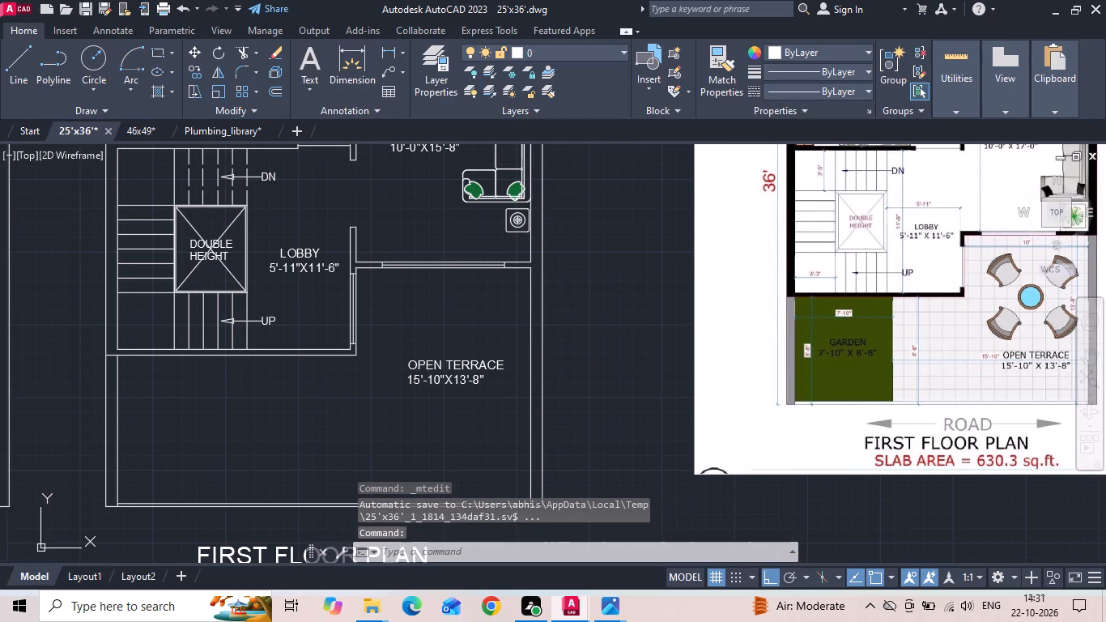
{"action": "scroll", "coordinate": [846, 354], "scroll_direction": "up", "scroll_amount": 2}
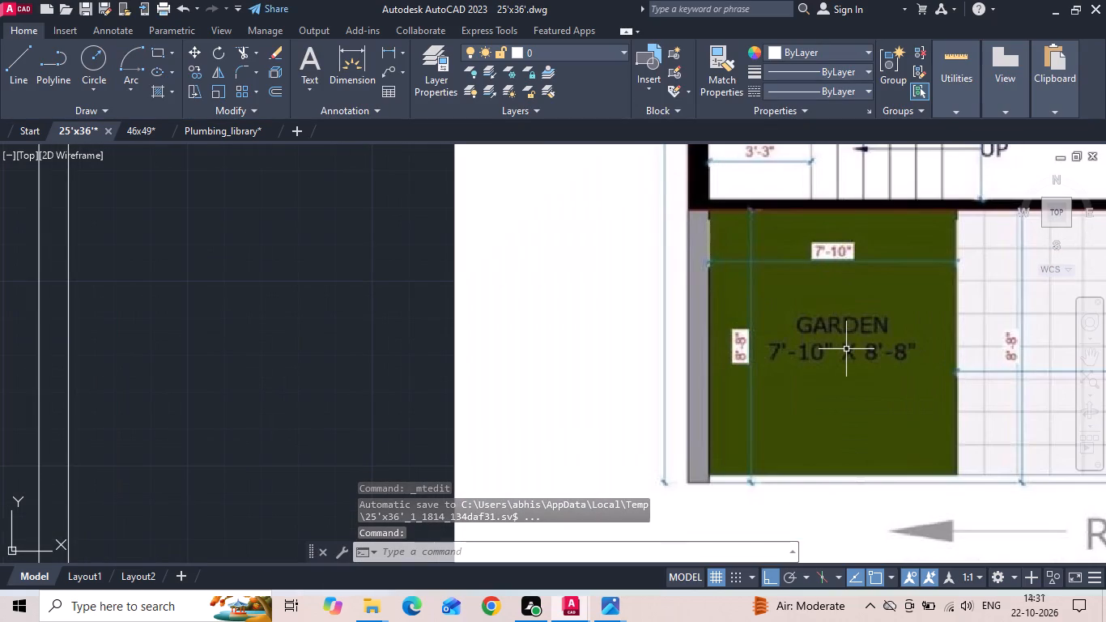
{"action": "type", "text": "O"}
{"action": "key", "text": "space"}
{"action": "type", "text": "7'"}
{"action": "key", "text": "1"}
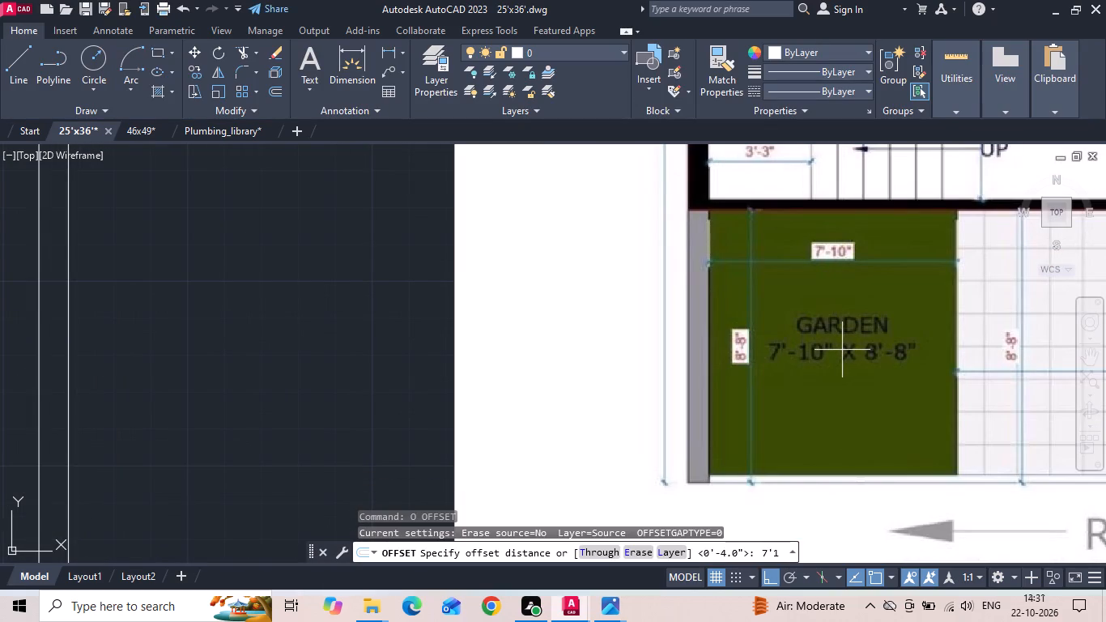
{"action": "key", "text": "0"}
{"action": "key", "text": "Return"}
{"action": "scroll", "coordinate": [842, 363], "scroll_direction": "down", "scroll_amount": 2}
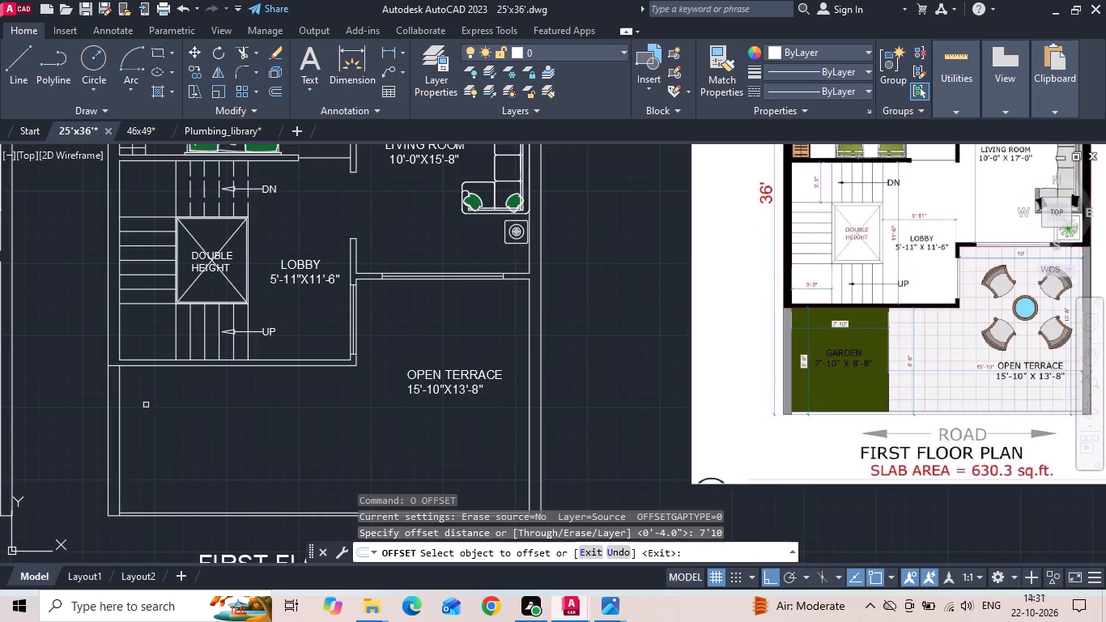
{"action": "left_click_drag", "start_coordinate": [119, 445], "coordinate": [152, 445]}
{"action": "left_click", "coordinate": [257, 437]}
{"action": "middle_click_drag", "start_coordinate": [266, 430], "coordinate": [324, 381]}
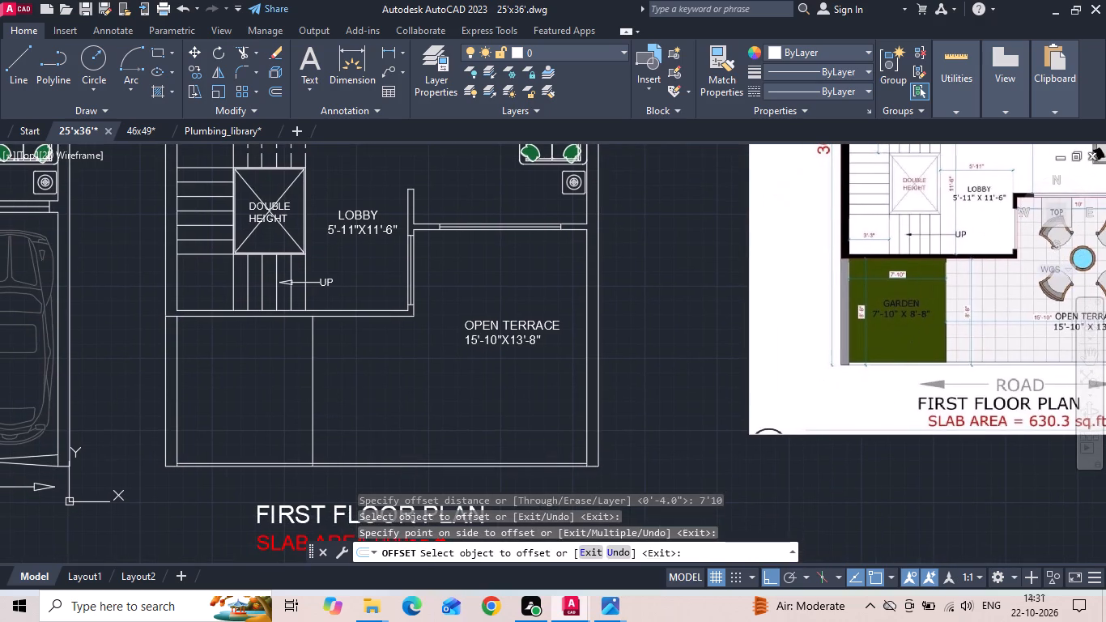
{"action": "key", "text": "Escape"}
Copy the OPEN TERRACE label into the garden area below the staircase.
{"action": "left_click", "coordinate": [477, 332]}
{"action": "right_click", "coordinate": [478, 331]}
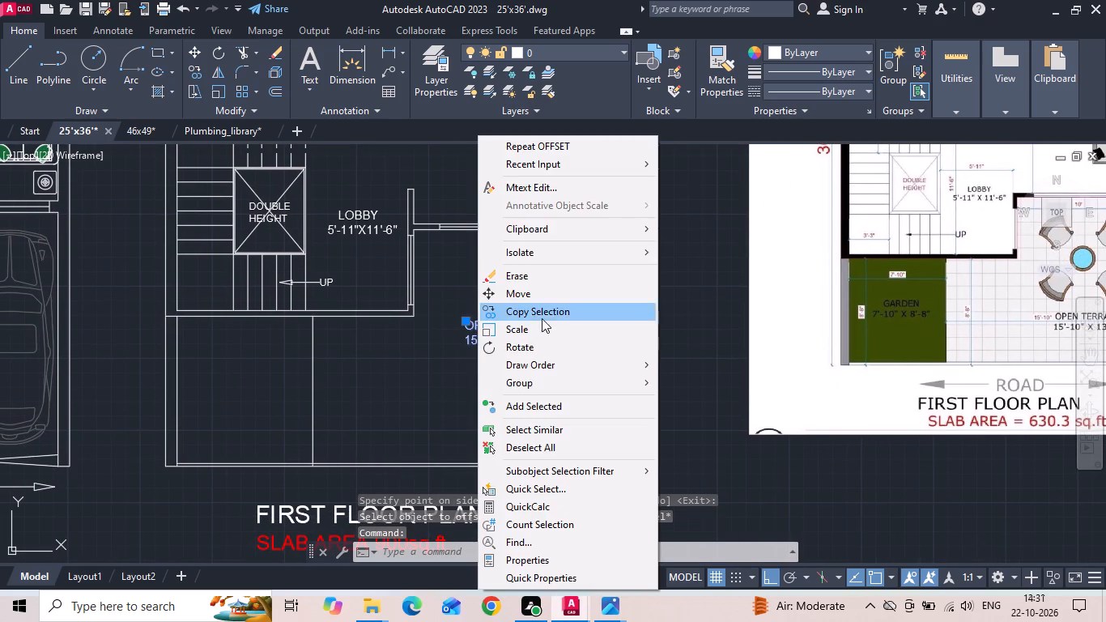
{"action": "left_click", "coordinate": [543, 317]}
{"action": "left_click_drag", "start_coordinate": [530, 332], "coordinate": [461, 375]}
{"action": "left_click", "coordinate": [209, 391]}
{"action": "key", "text": "Escape"}
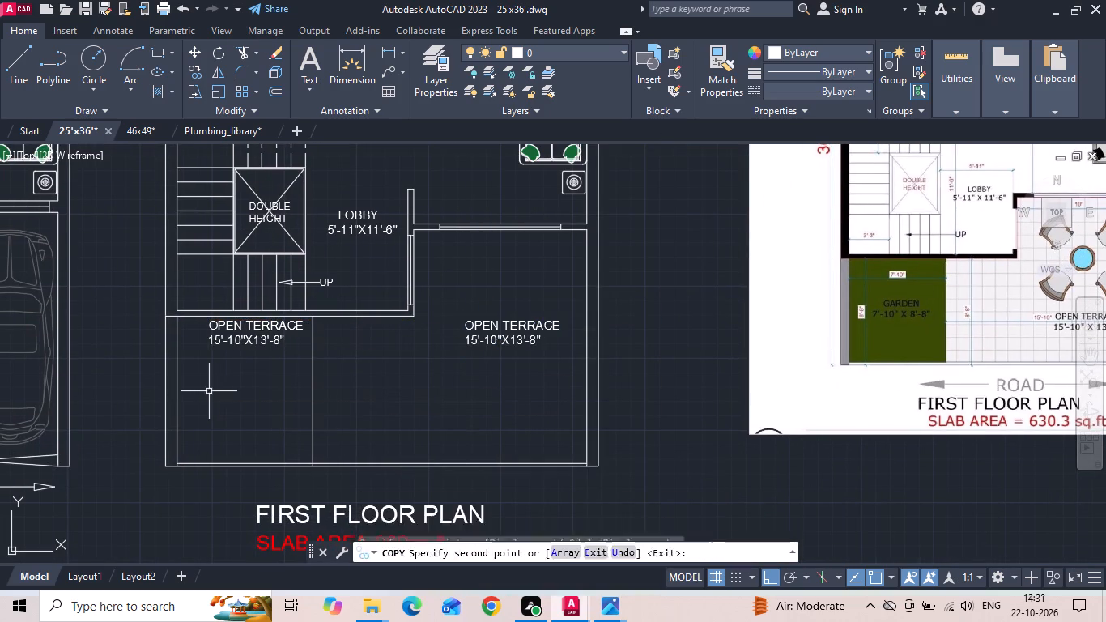
Measure the garden area's depth from the wall below the stairs to the front edge with a linear dimension.
{"action": "left_click", "coordinate": [389, 51]}
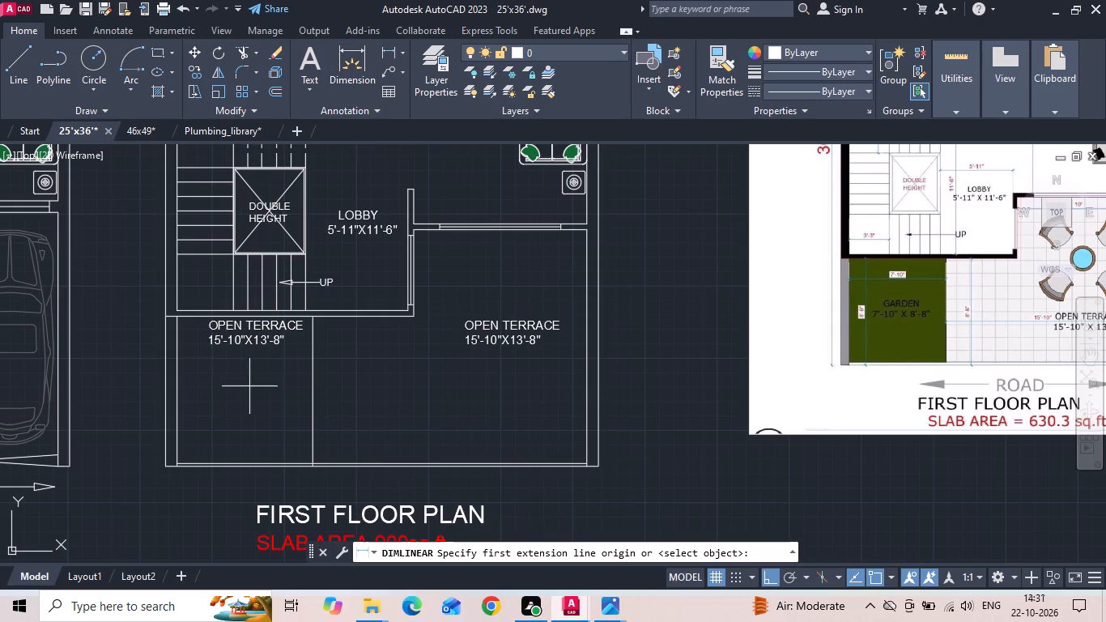
{"action": "scroll", "coordinate": [222, 413], "scroll_direction": "up", "scroll_amount": 1}
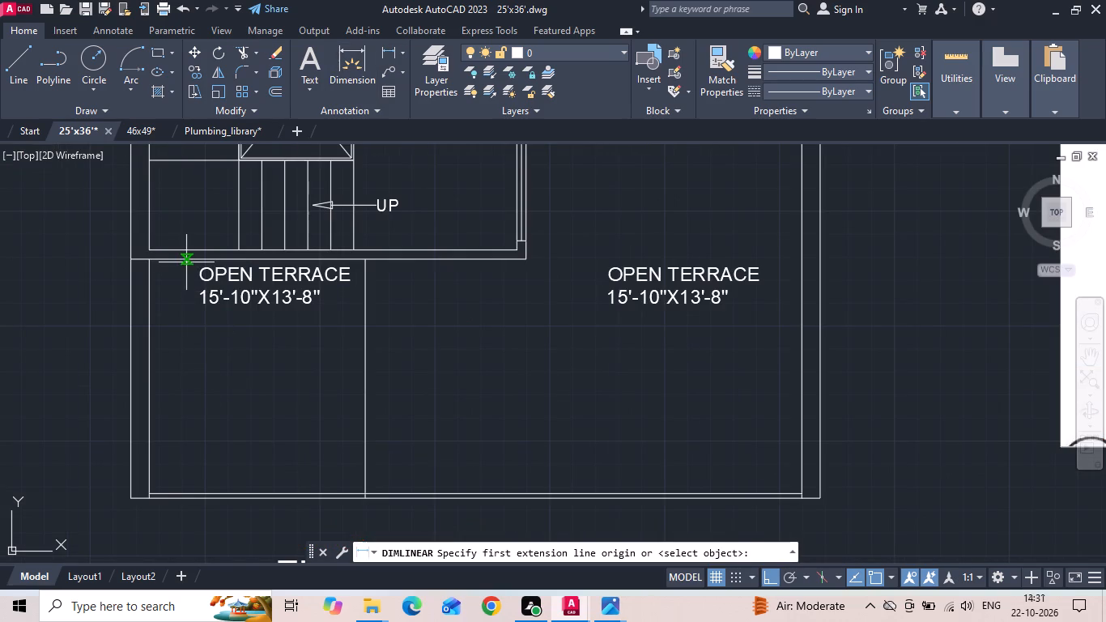
{"action": "left_click", "coordinate": [184, 261]}
{"action": "left_click", "coordinate": [181, 500]}
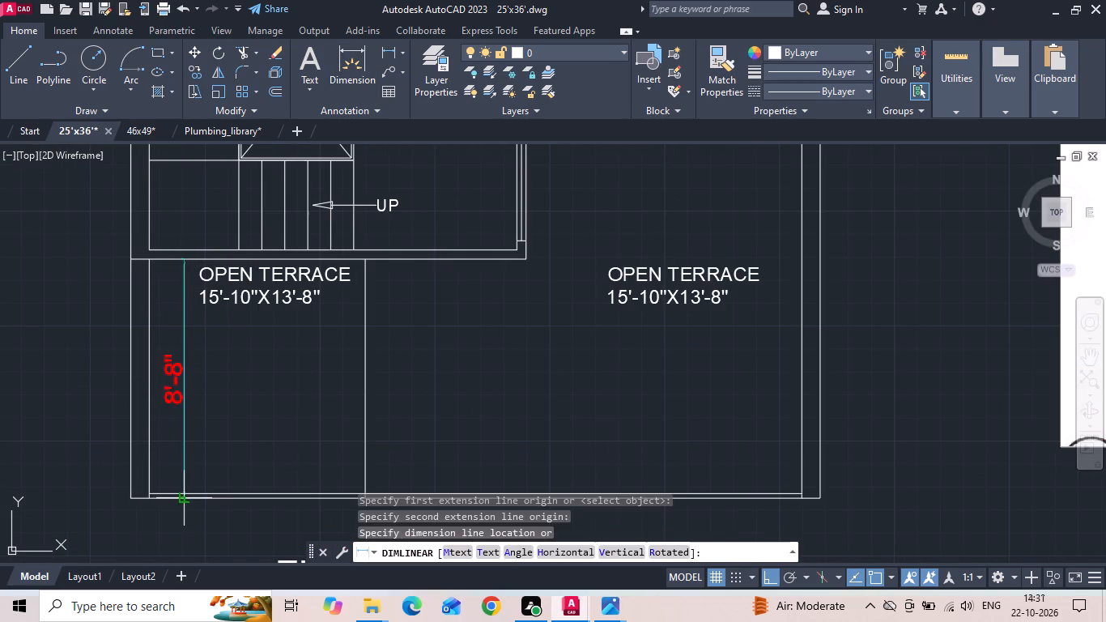
{"action": "key", "text": "Escape"}
Set the size text in the copied label in the garden area to 7'-10"X8'-8".
{"action": "double_click", "coordinate": [246, 298]}
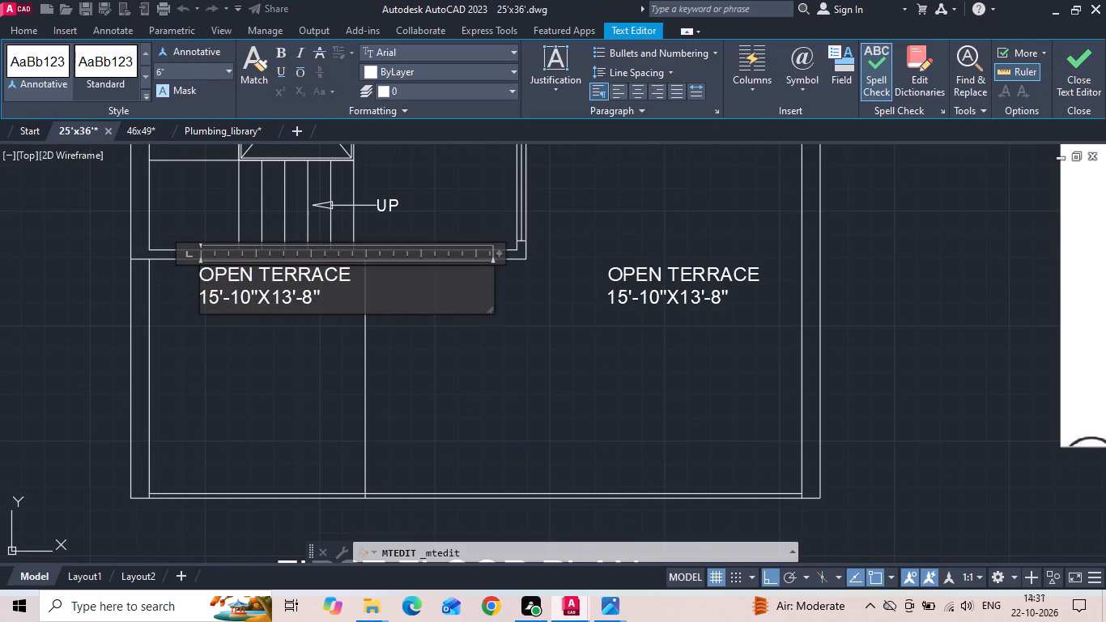
{"action": "left_click", "coordinate": [290, 303]}
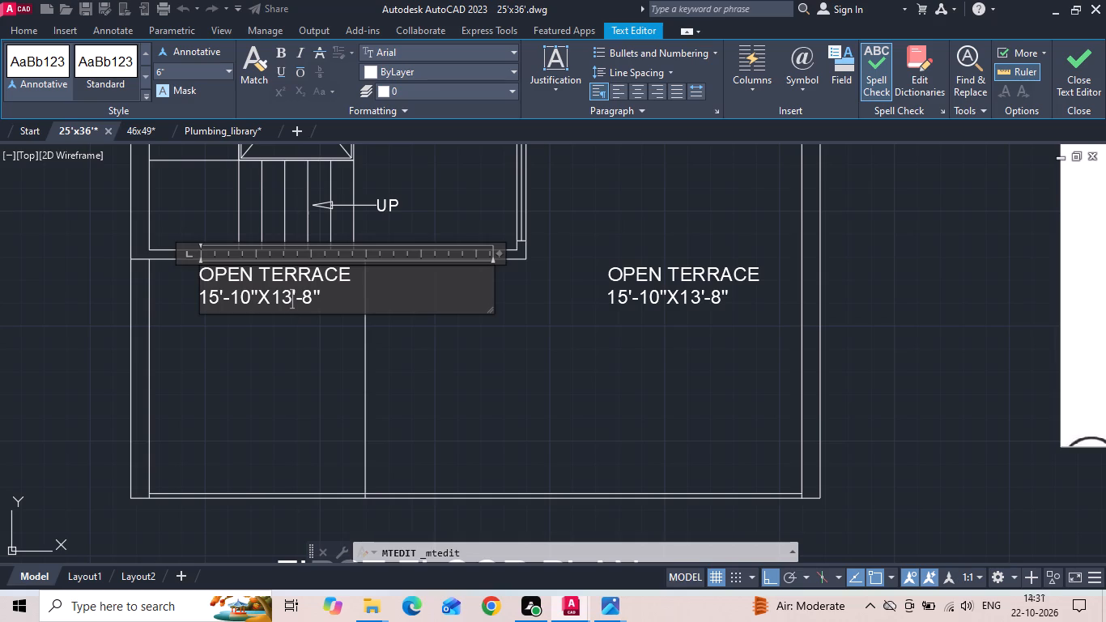
{"action": "key", "text": "BackSpace"}
{"action": "key", "text": "BackSpace"}
{"action": "key", "text": "8"}
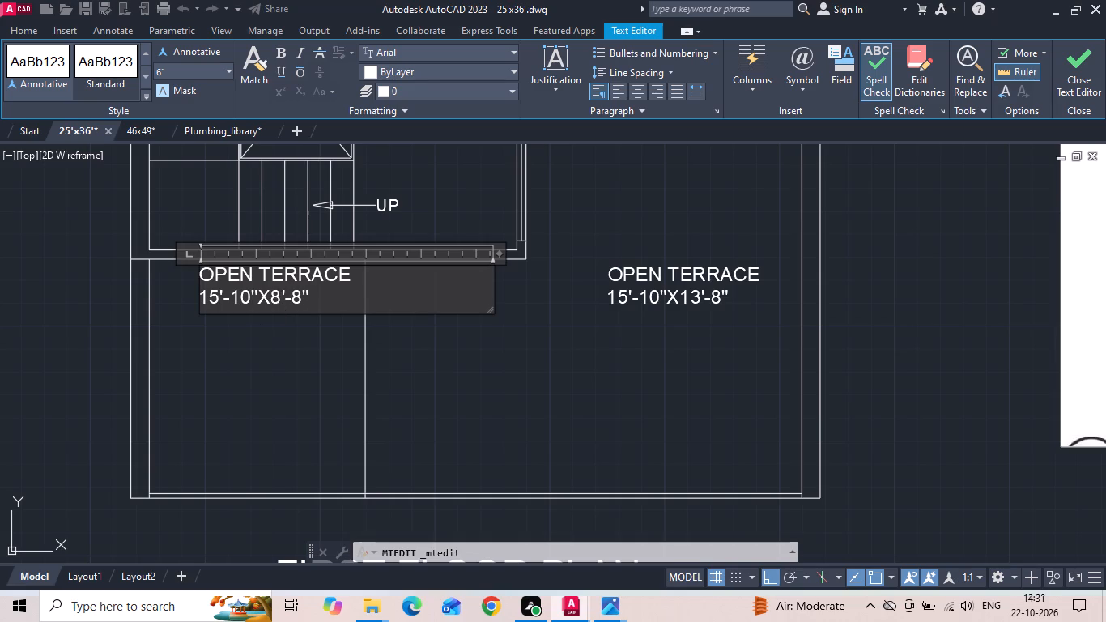
{"action": "left_click", "coordinate": [248, 304]}
{"action": "key", "text": "BackSpace"}
{"action": "key", "text": "BackSpace"}
{"action": "type", "text": "10"}
{"action": "left_click", "coordinate": [219, 302]}
{"action": "key", "text": "BackSpace"}
{"action": "key", "text": "BackSpace"}
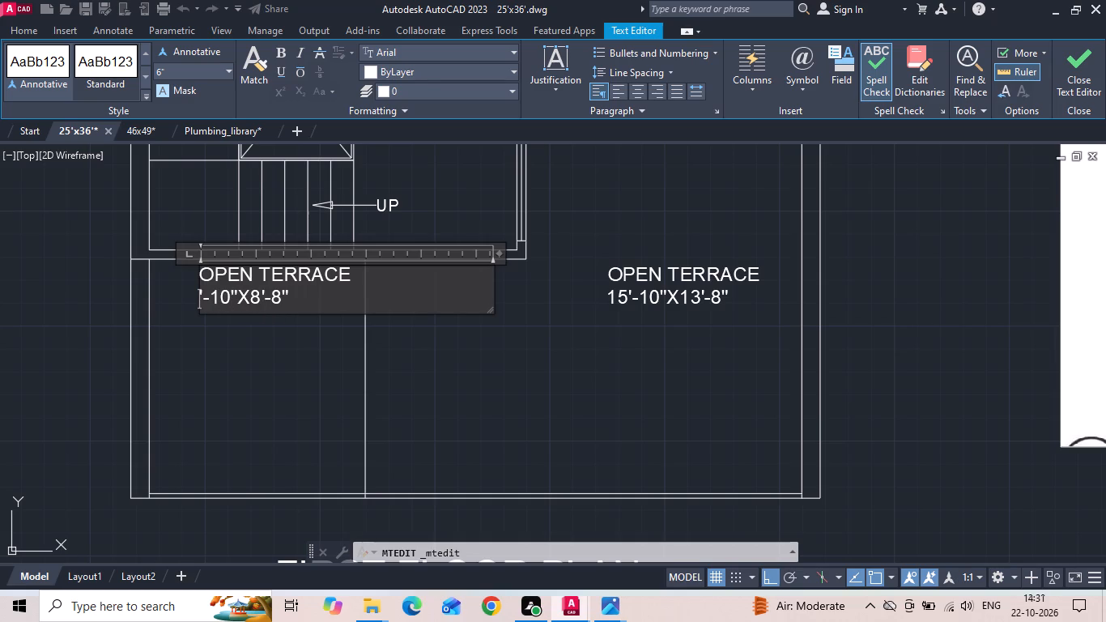
{"action": "key", "text": "7"}
Replace the copied label's room name with GARDEN and finish editing the text.
{"action": "left_click_drag", "start_coordinate": [355, 275], "coordinate": [172, 284]}
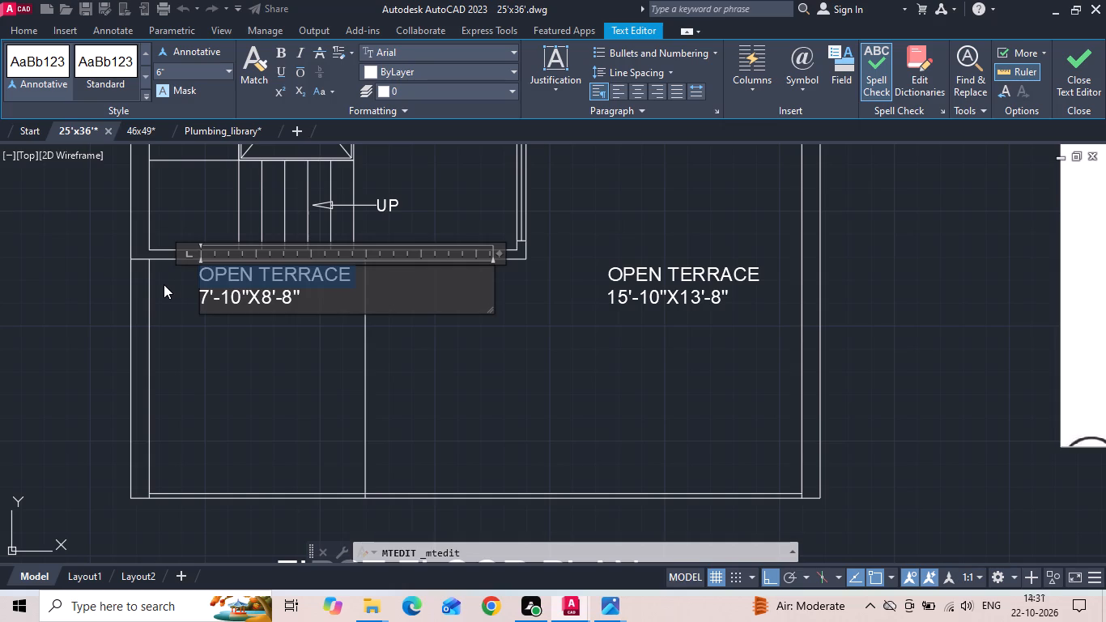
{"action": "key", "text": "BackSpace"}
{"action": "type", "text": "GARDEB"}
{"action": "key", "text": "BackSpace"}
{"action": "key", "text": "n"}
{"action": "key", "text": "Return"}
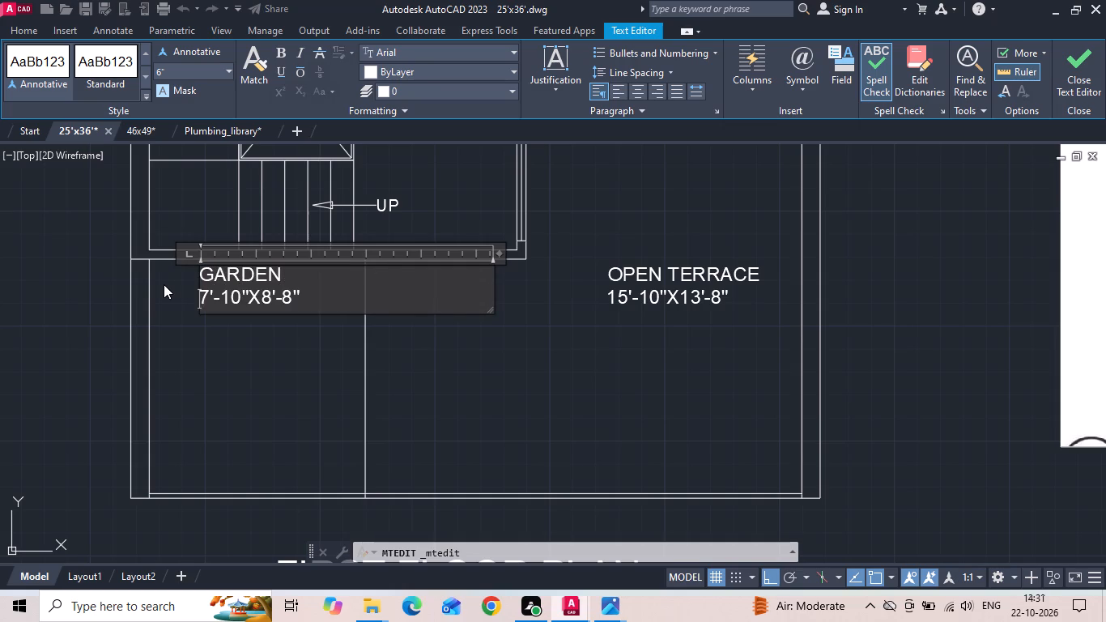
{"action": "scroll", "coordinate": [186, 369], "scroll_direction": "down", "scroll_amount": 1}
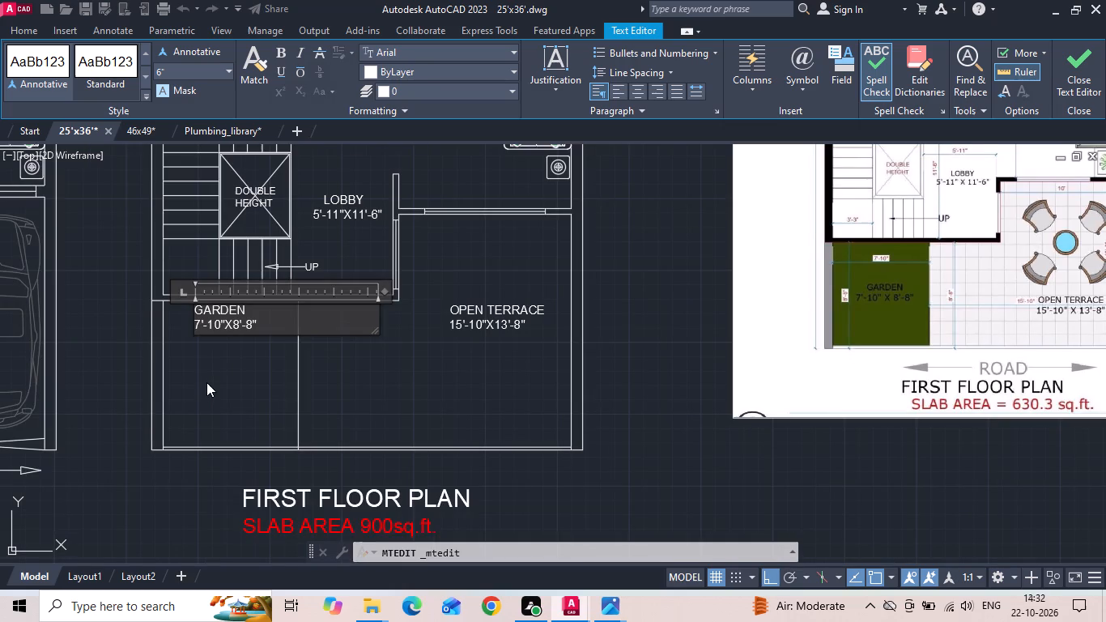
{"action": "left_click", "coordinate": [207, 381]}
Move the GARDEN label straight down to about the middle of the garden area.
{"action": "left_click", "coordinate": [227, 325]}
{"action": "right_click", "coordinate": [227, 325]}
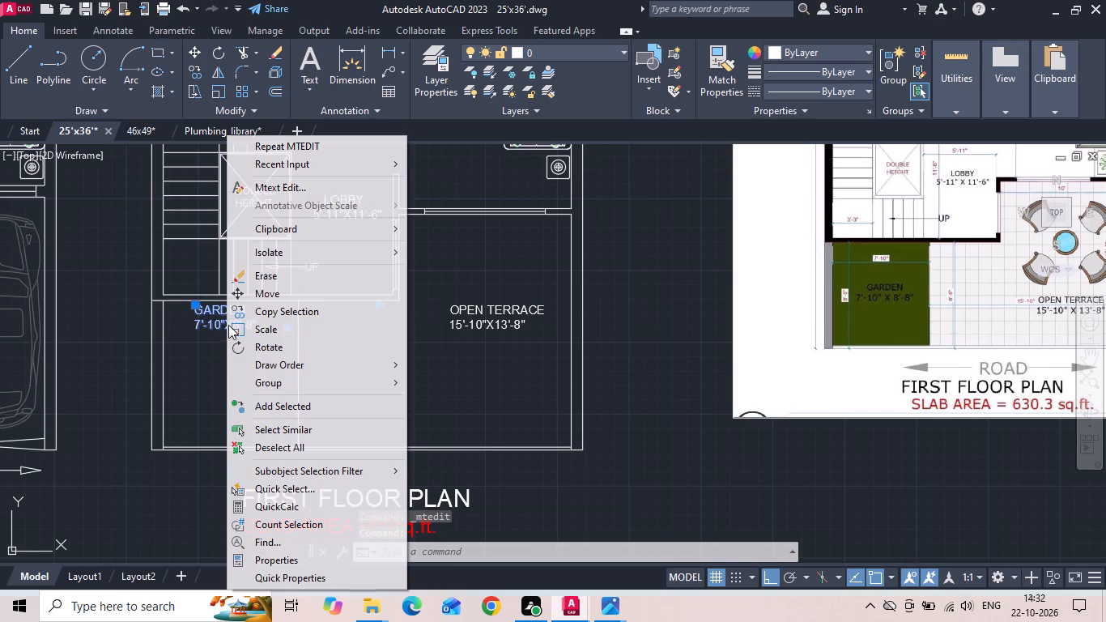
{"action": "left_click", "coordinate": [284, 294]}
{"action": "left_click_drag", "start_coordinate": [252, 339], "coordinate": [248, 353]}
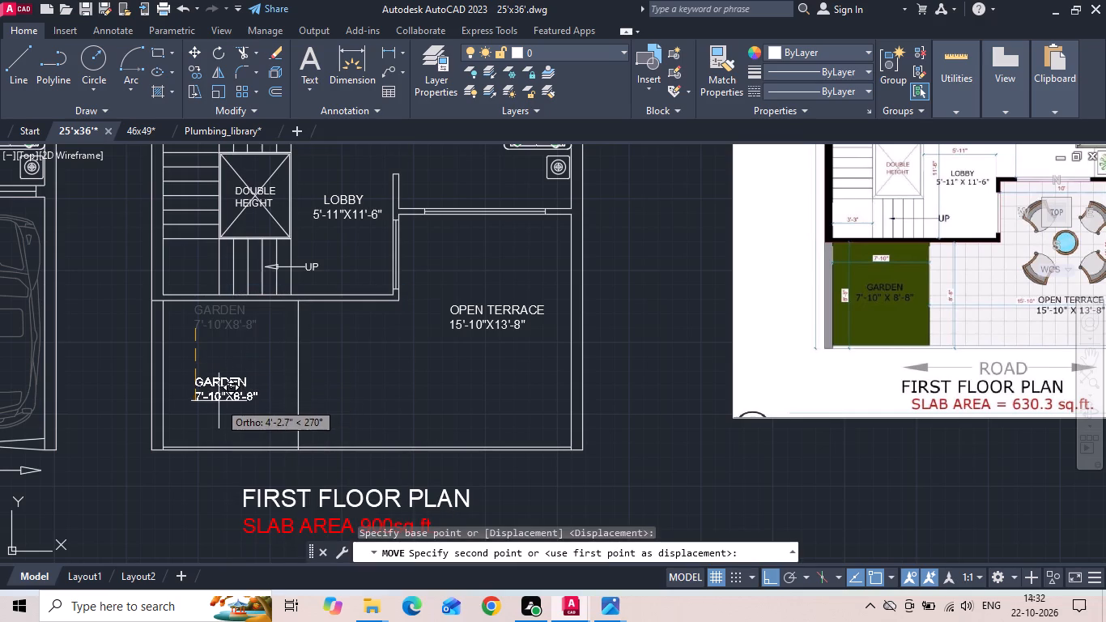
{"action": "left_click", "coordinate": [223, 380]}
Save the drawing.
{"action": "key", "text": "ctrl+s"}
{"action": "key", "text": "ctrl+s"}
{"action": "key", "text": "ctrl+s"}
{"action": "key", "text": "ctrl+s"}
{"action": "key", "text": "ctrl+s"}
{"action": "key", "text": "ctrl+s"}
{"action": "key", "text": "ctrl+s"}
{"action": "key", "text": "ctrl+s"}
{"action": "key", "text": "ctrl+s"}
{"action": "key", "text": "ctrl+s"}
{"action": "key", "text": "ctrl+s"}
{"action": "key", "text": "ctrl+s"}
{"action": "key", "text": "ctrl+s"}
{"action": "key", "text": "ctrl+s"}
{"action": "key", "text": "ctrl+s"}
{"action": "key", "text": "ctrl+s"}
{"action": "key", "text": "ctrl+s"}
{"action": "key", "text": "ctrl+s"}
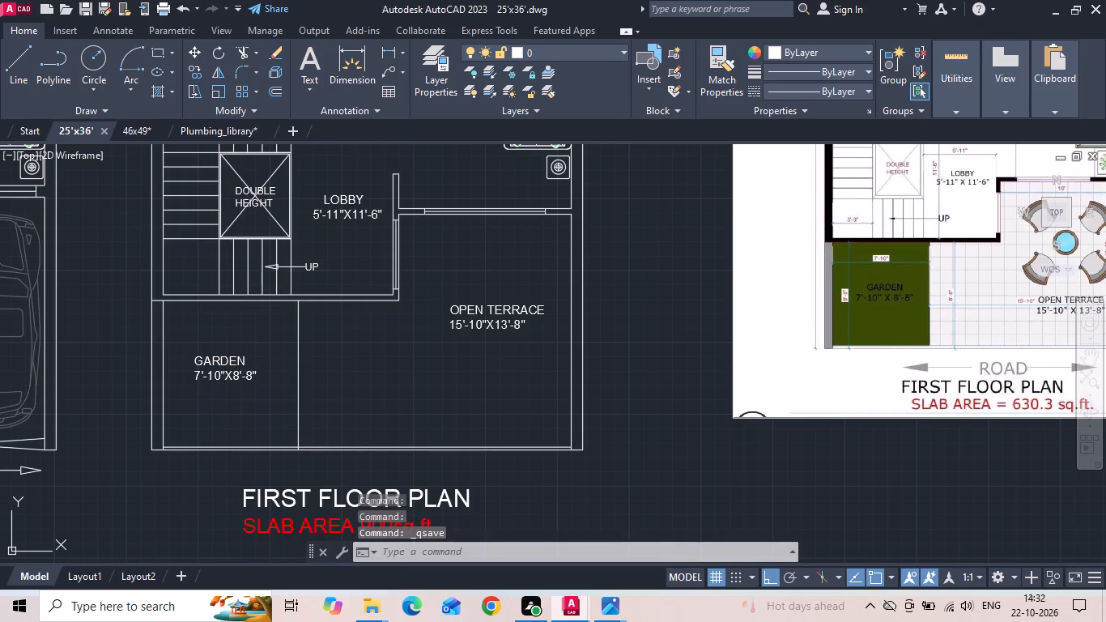
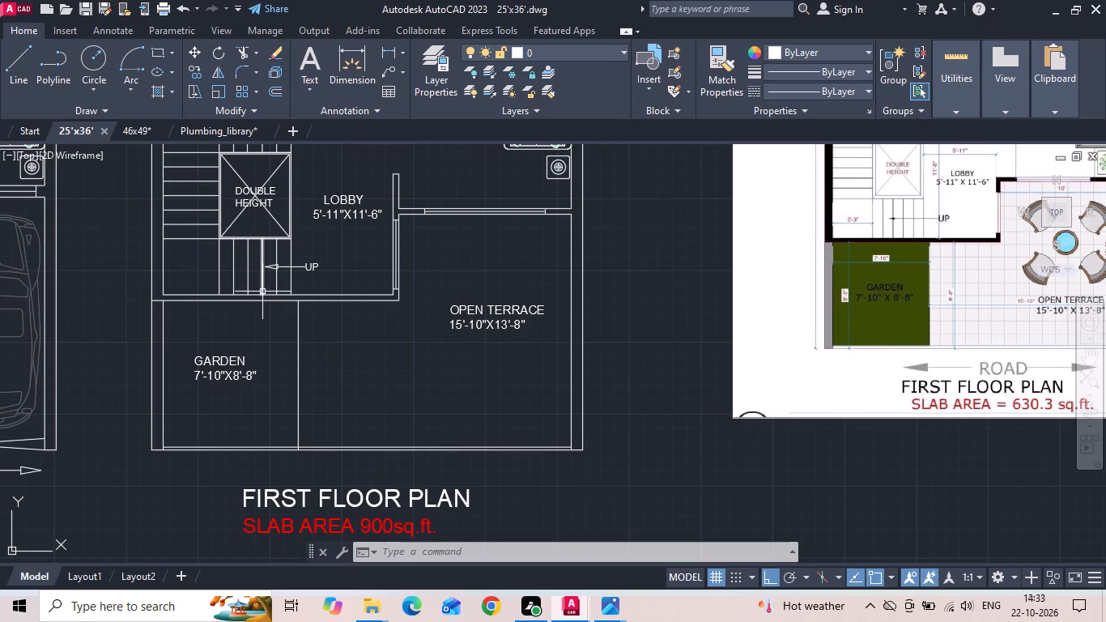
Save the drawing.
{"action": "key", "text": "ctrl+s"}
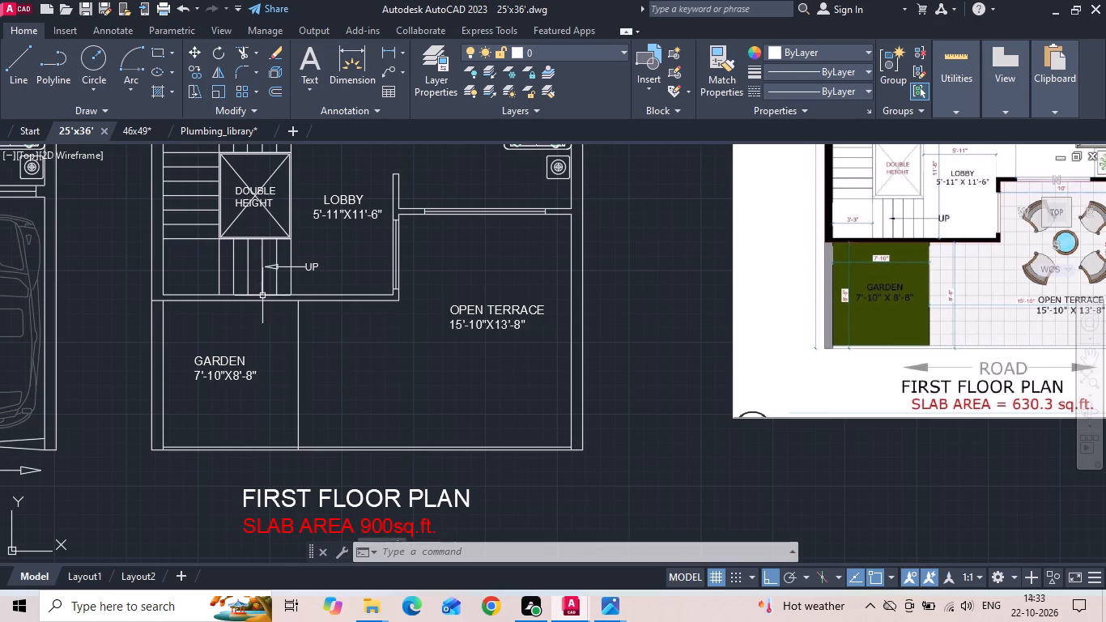
Add a linear dimension for the overall width of the ground floor plan, placed just above its rear outer wall.
{"action": "scroll", "coordinate": [493, 348], "scroll_direction": "down", "scroll_amount": 4}
{"action": "scroll", "coordinate": [376, 301], "scroll_direction": "up", "scroll_amount": 2}
{"action": "type", "text": "DLI"}
{"action": "key", "text": "space"}
{"action": "scroll", "coordinate": [393, 181], "scroll_direction": "up", "scroll_amount": 2}
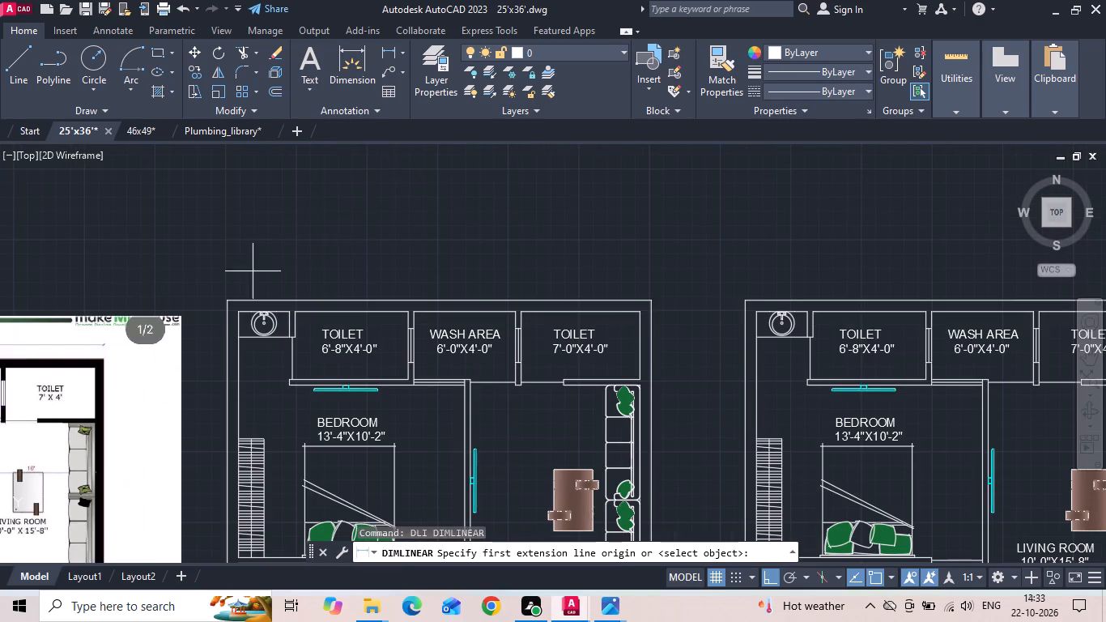
{"action": "left_click_drag", "start_coordinate": [222, 298], "coordinate": [236, 294]}
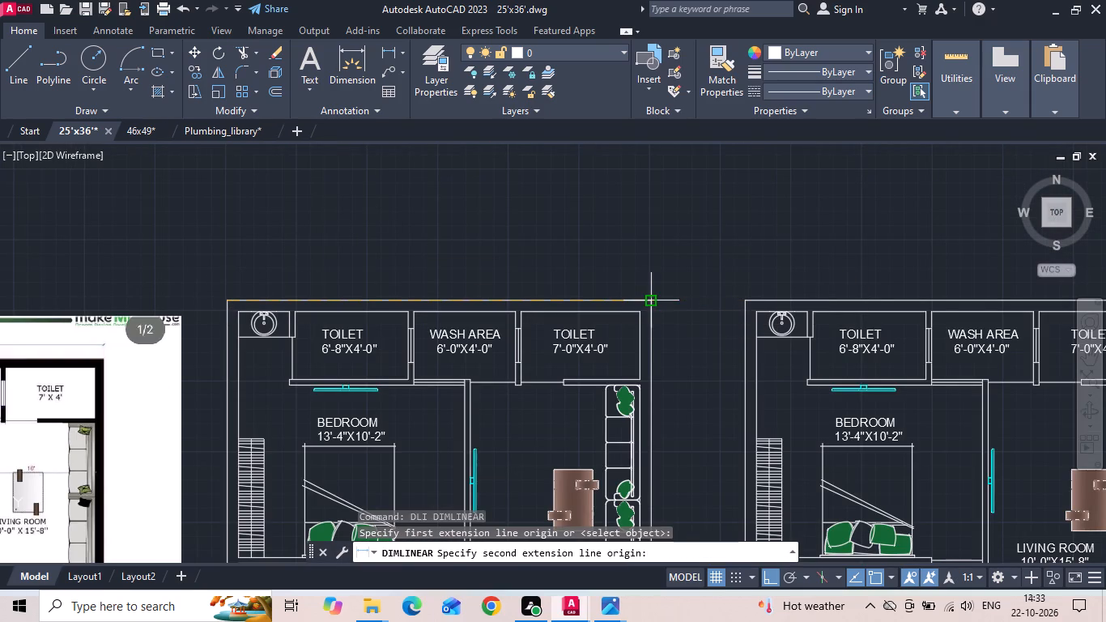
{"action": "left_click", "coordinate": [652, 303]}
{"action": "left_click", "coordinate": [649, 285]}
Add a vertical linear dimension for the overall depth of the ground floor plan, placed outside its left outer wall.
{"action": "middle_click_drag", "start_coordinate": [366, 326], "coordinate": [376, 264]}
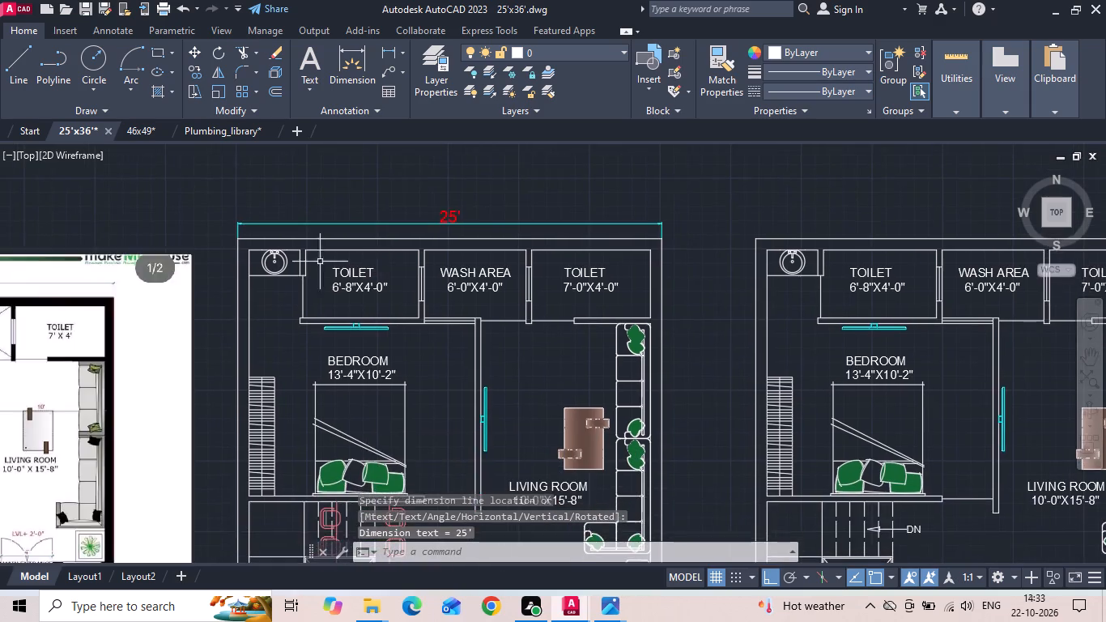
{"action": "scroll", "coordinate": [239, 265], "scroll_direction": "up", "scroll_amount": 3}
{"action": "key", "text": "space"}
{"action": "left_click", "coordinate": [228, 168]}
{"action": "scroll", "coordinate": [283, 164], "scroll_direction": "down", "scroll_amount": 5}
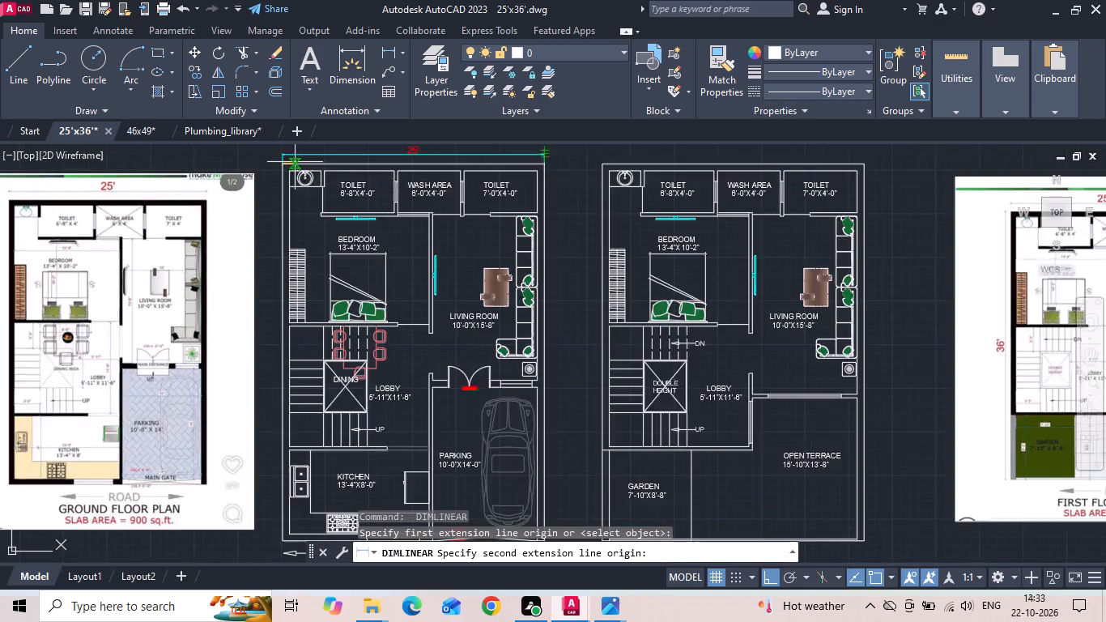
{"action": "scroll", "coordinate": [296, 162], "scroll_direction": "down", "scroll_amount": 1}
{"action": "scroll", "coordinate": [299, 314], "scroll_direction": "up", "scroll_amount": 3}
{"action": "left_click", "coordinate": [270, 296]}
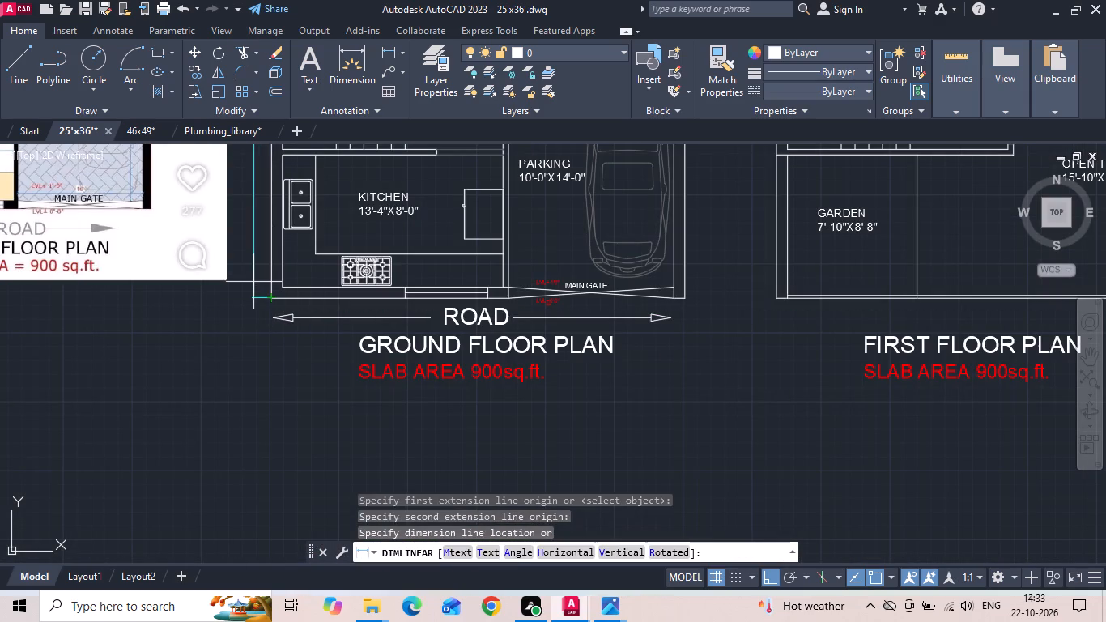
{"action": "left_click", "coordinate": [253, 281]}
Check the first floor plan against its reference image and save the drawing.
{"action": "scroll", "coordinate": [259, 338], "scroll_direction": "down", "scroll_amount": 2}
{"action": "scroll", "coordinate": [912, 227], "scroll_direction": "up", "scroll_amount": 2}
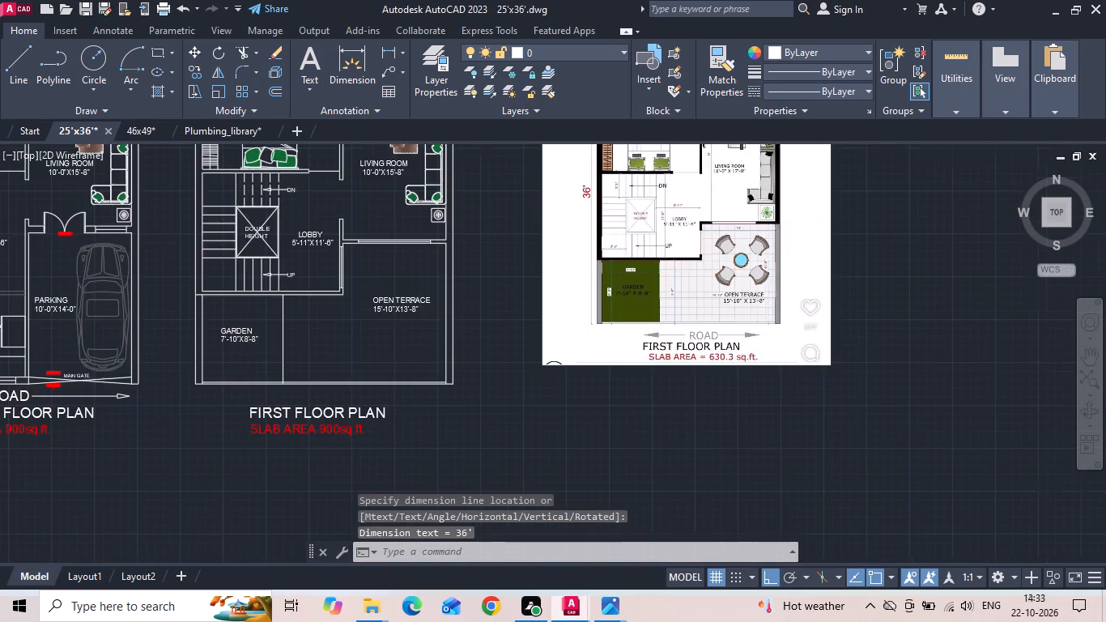
{"action": "scroll", "coordinate": [821, 351], "scroll_direction": "down", "scroll_amount": 2}
{"action": "scroll", "coordinate": [705, 238], "scroll_direction": "up", "scroll_amount": 2}
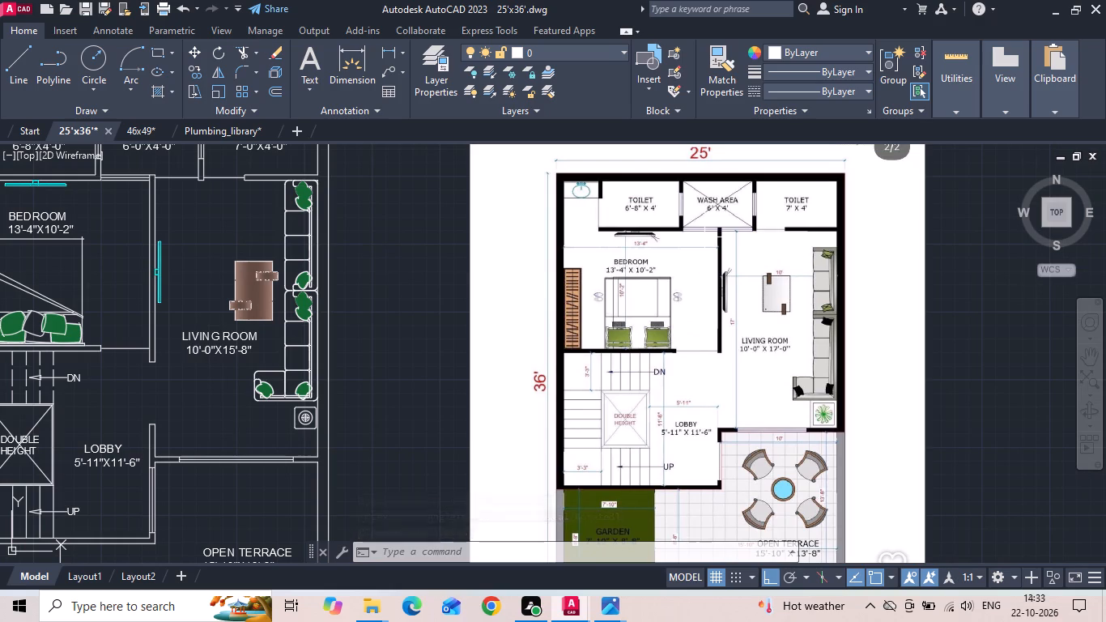
{"action": "key", "text": "Escape"}
{"action": "key", "text": "ctrl+s"}
{"action": "key", "text": "ctrl+s"}
{"action": "key", "text": "ctrl+s"}
{"action": "key", "text": "ctrl+s"}
{"action": "key", "text": "ctrl+s"}
{"action": "key", "text": "ctrl+s"}
{"action": "key", "text": "ctrl+s"}
{"action": "key", "text": "ctrl+s"}
{"action": "key", "text": "ctrl+s"}
{"action": "key", "text": "ctrl+s"}
{"action": "key", "text": "ctrl+s"}
{"action": "key", "text": "ctrl+s"}
{"action": "key", "text": "ctrl+s"}
{"action": "key", "text": "ctrl+s"}
{"action": "key", "text": "ctrl+s"}
{"action": "key", "text": "ctrl+s"}
{"action": "key", "text": "ctrl+s"}
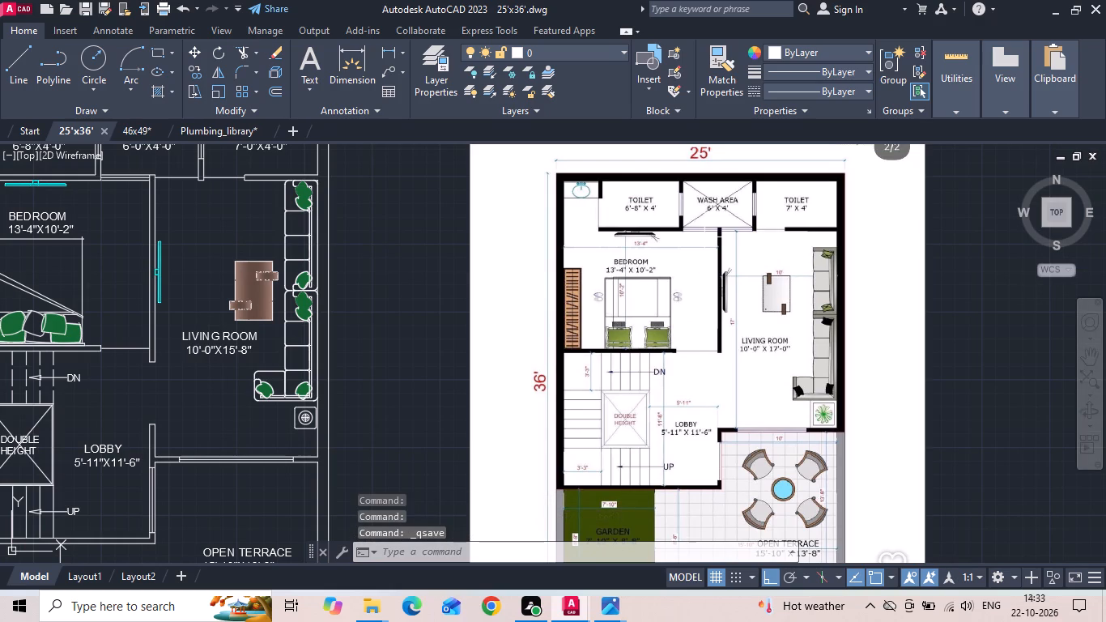
Override the ISO-25 dimension style with a text height of 5 inches and make the override current.
{"action": "type", "text": "D"}
{"action": "key", "text": "space"}
{"action": "left_click", "coordinate": [718, 294]}
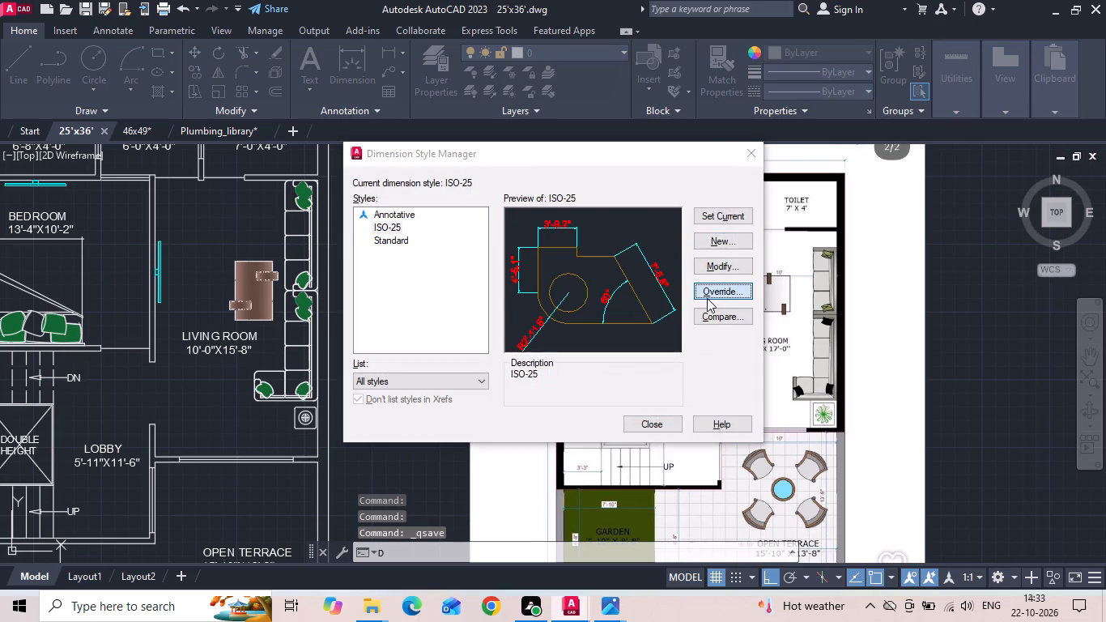
{"action": "left_click_drag", "start_coordinate": [521, 245], "coordinate": [466, 252]}
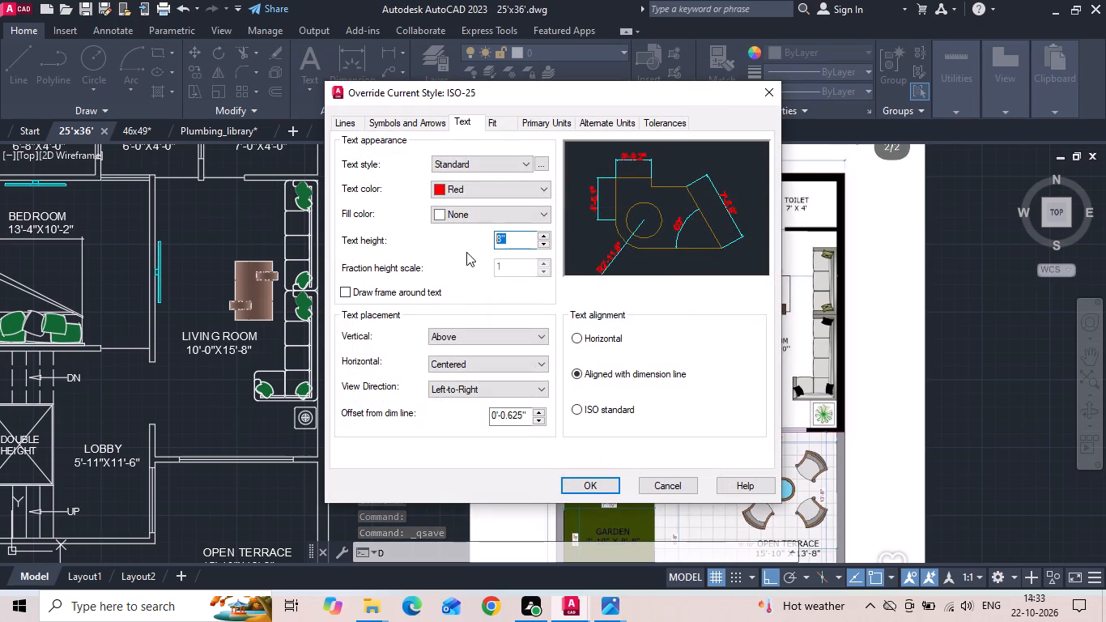
{"action": "key", "text": "BackSpace"}
{"action": "type", "text": "5\""}
{"action": "key", "text": "Return"}
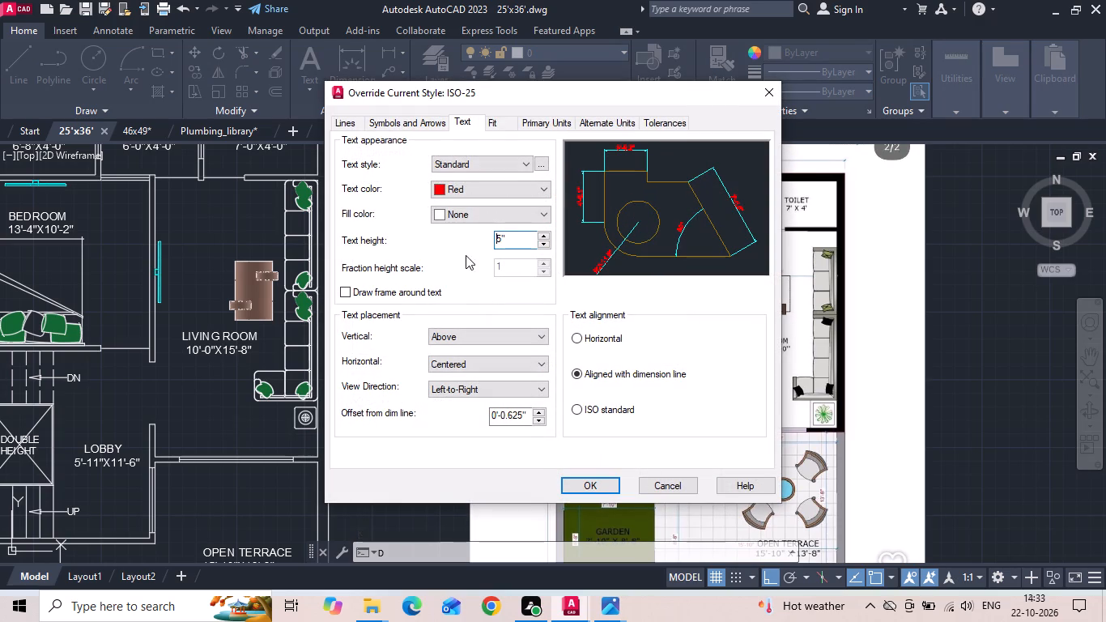
{"action": "left_click", "coordinate": [593, 493]}
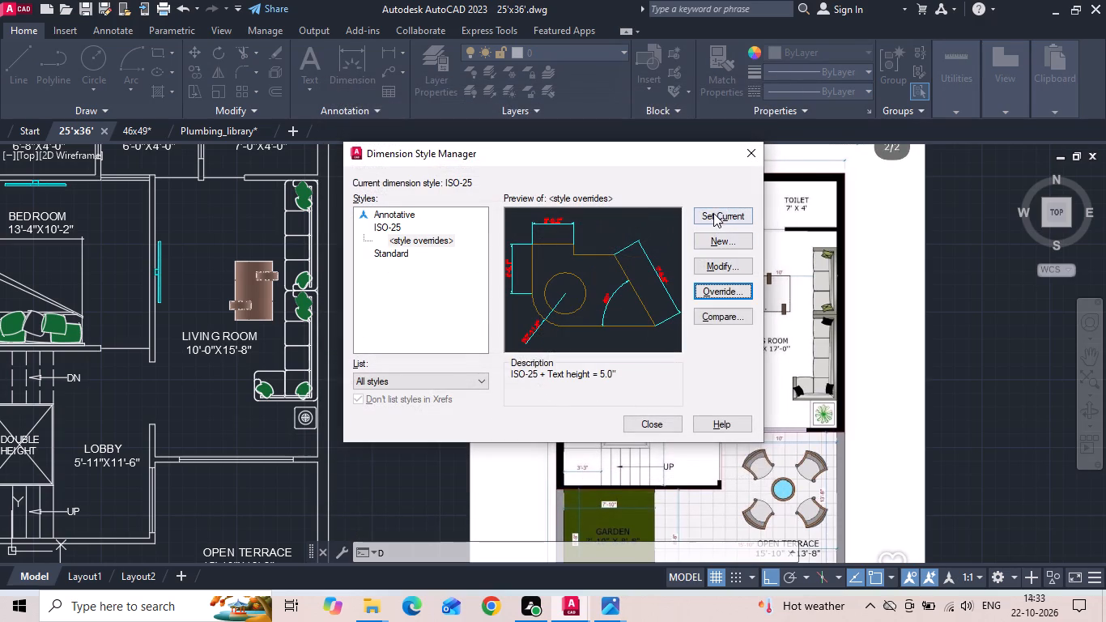
{"action": "left_click", "coordinate": [714, 211]}
{"action": "left_click", "coordinate": [655, 424]}
Copy the ground and first floor plans together, horizontally, to the empty area beyond the first floor reference image.
{"action": "scroll", "coordinate": [651, 352], "scroll_direction": "down", "scroll_amount": 2}
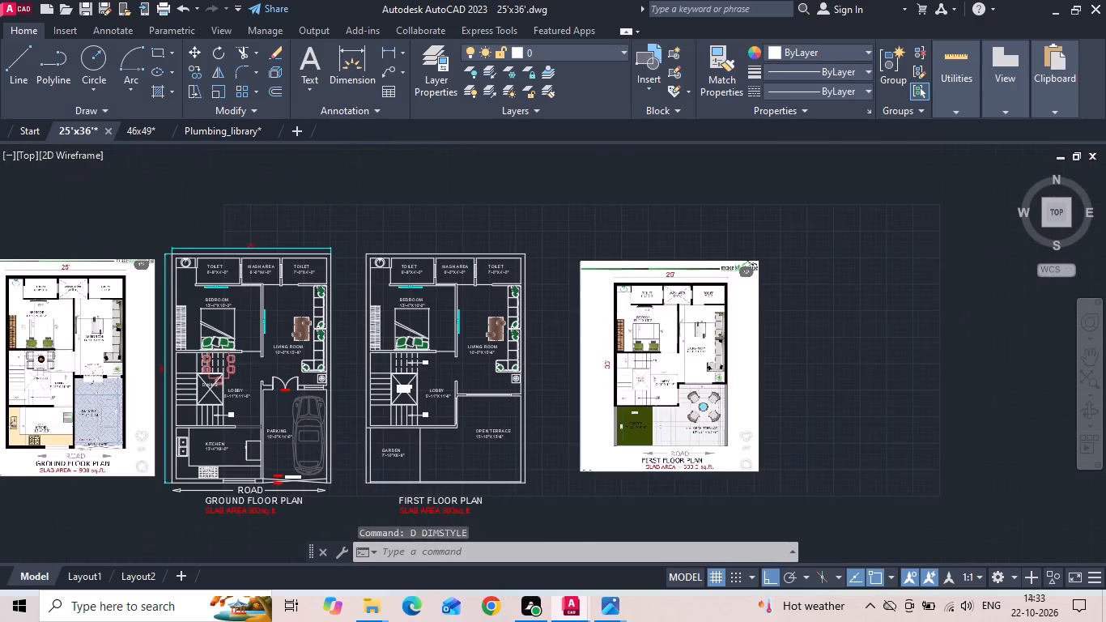
{"action": "left_click_drag", "start_coordinate": [558, 231], "coordinate": [538, 262]}
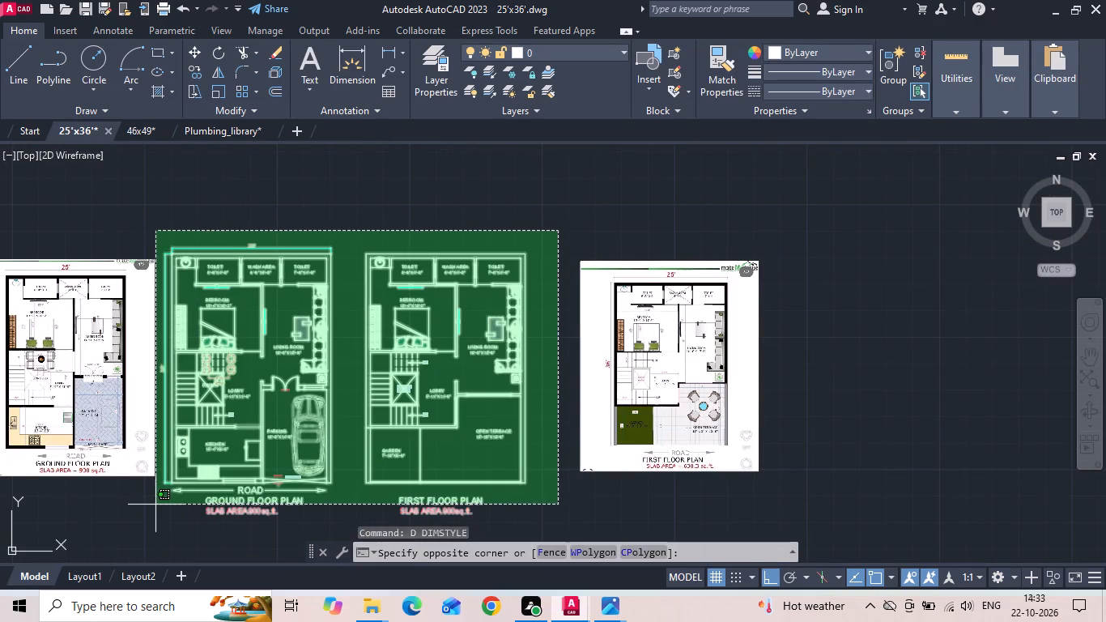
{"action": "left_click", "coordinate": [157, 523]}
{"action": "right_click", "coordinate": [272, 375]}
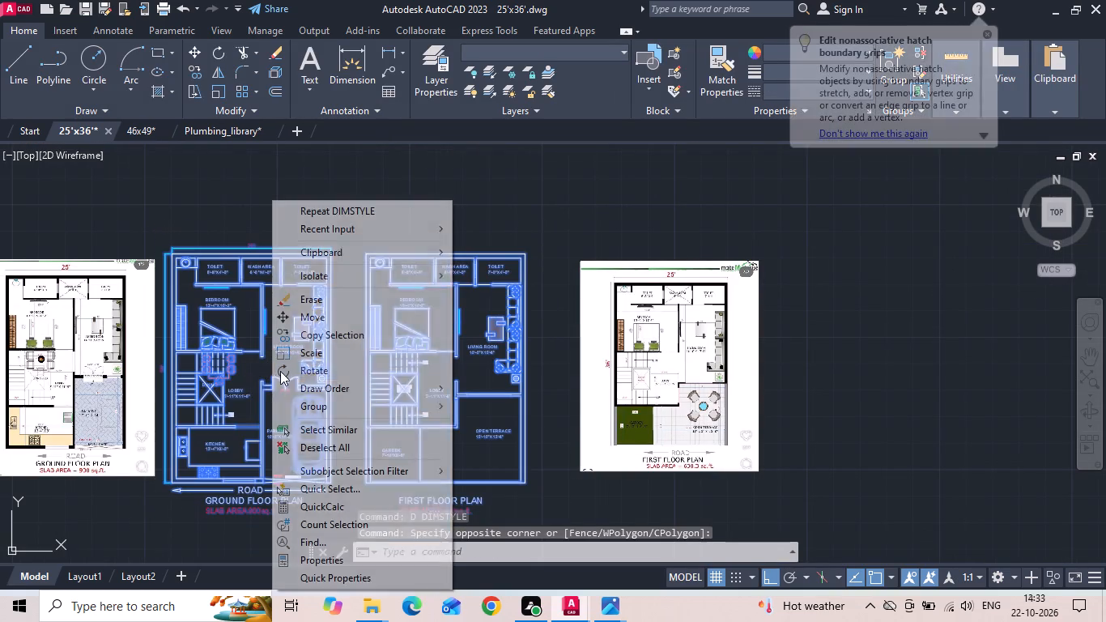
{"action": "left_click", "coordinate": [330, 336]}
{"action": "left_click_drag", "start_coordinate": [313, 334], "coordinate": [338, 335]}
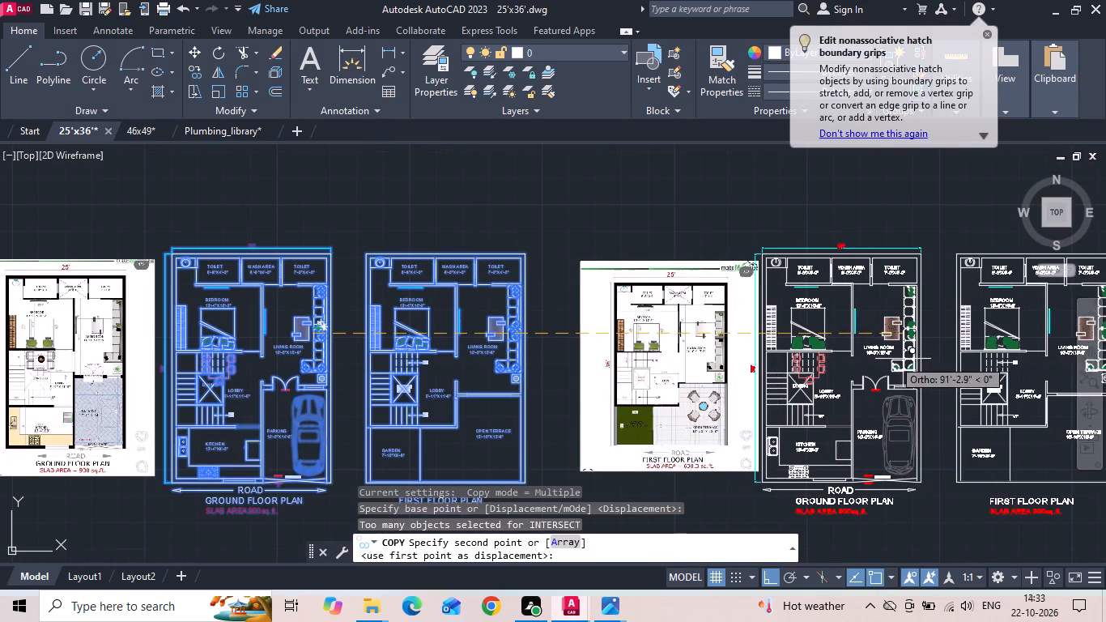
{"action": "left_click", "coordinate": [934, 361]}
{"action": "key", "text": "Escape"}
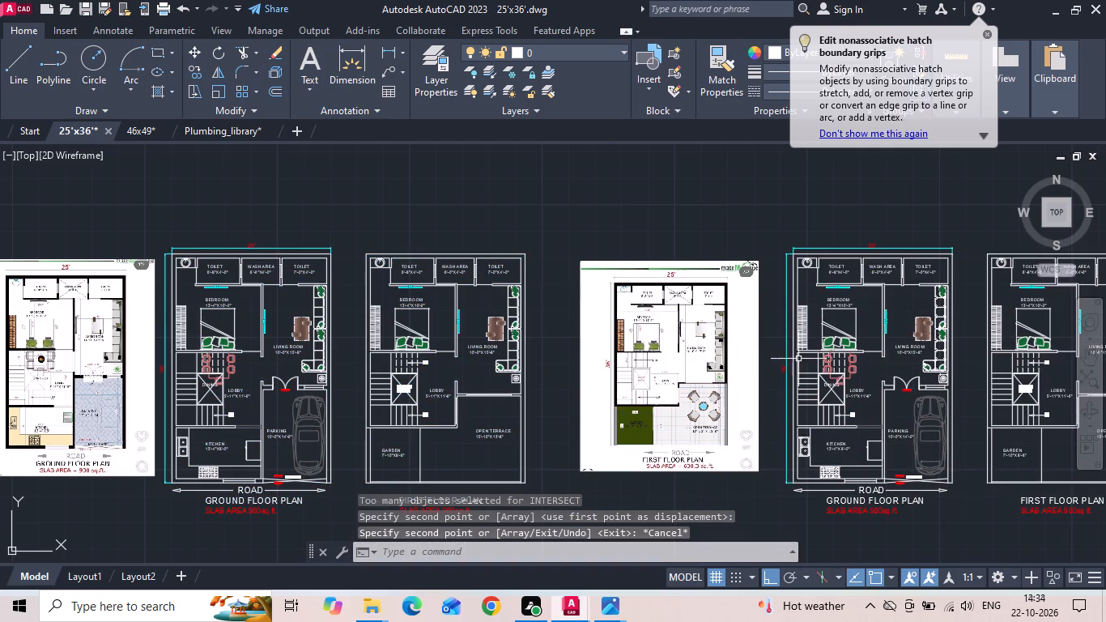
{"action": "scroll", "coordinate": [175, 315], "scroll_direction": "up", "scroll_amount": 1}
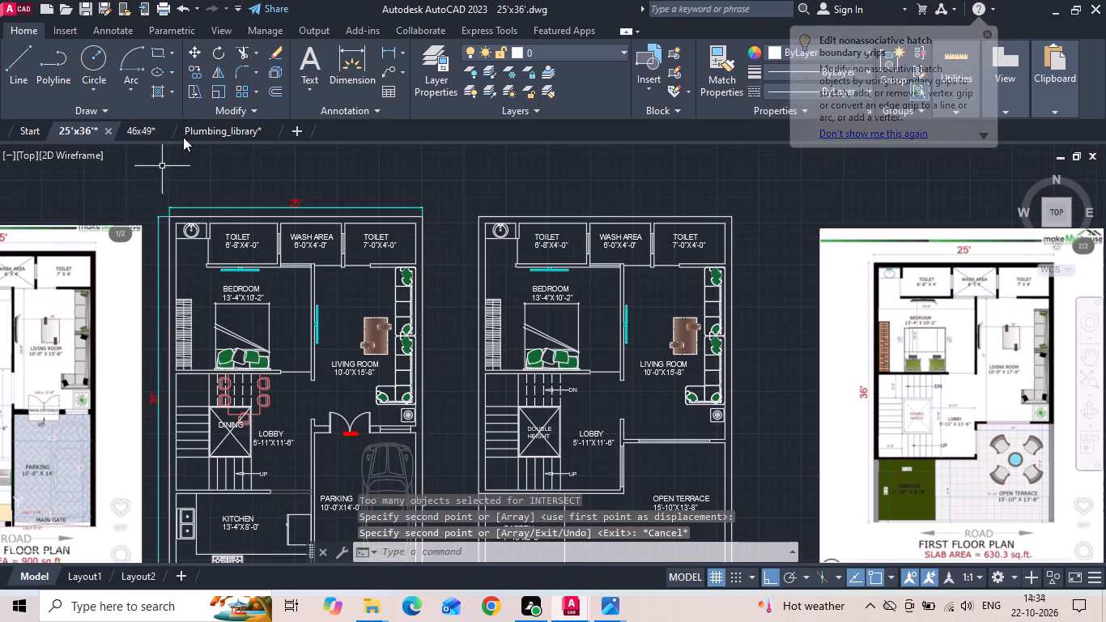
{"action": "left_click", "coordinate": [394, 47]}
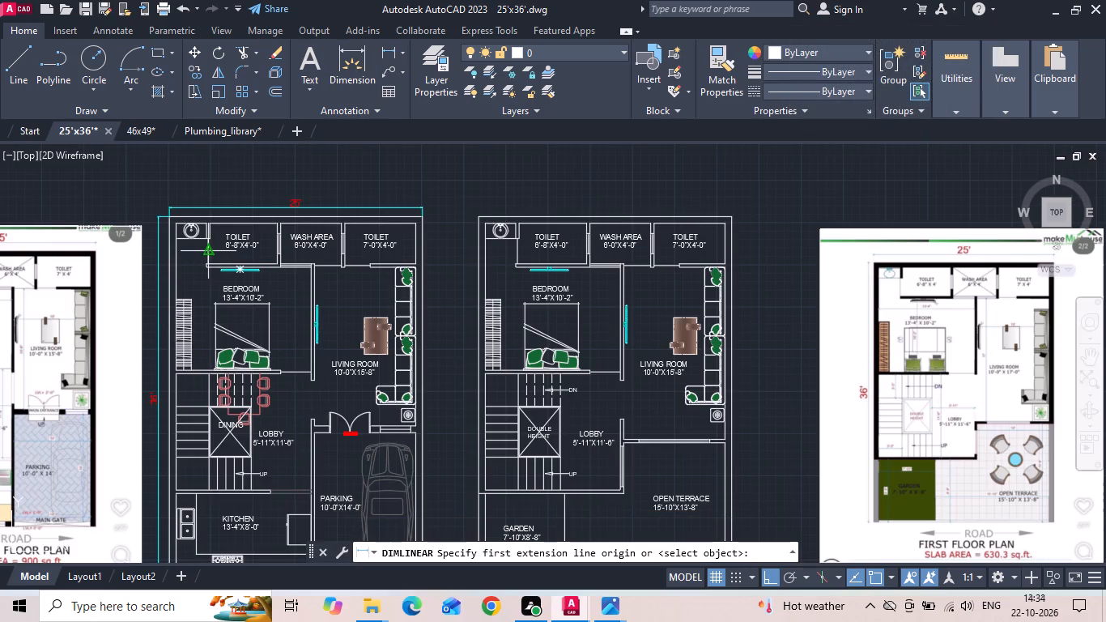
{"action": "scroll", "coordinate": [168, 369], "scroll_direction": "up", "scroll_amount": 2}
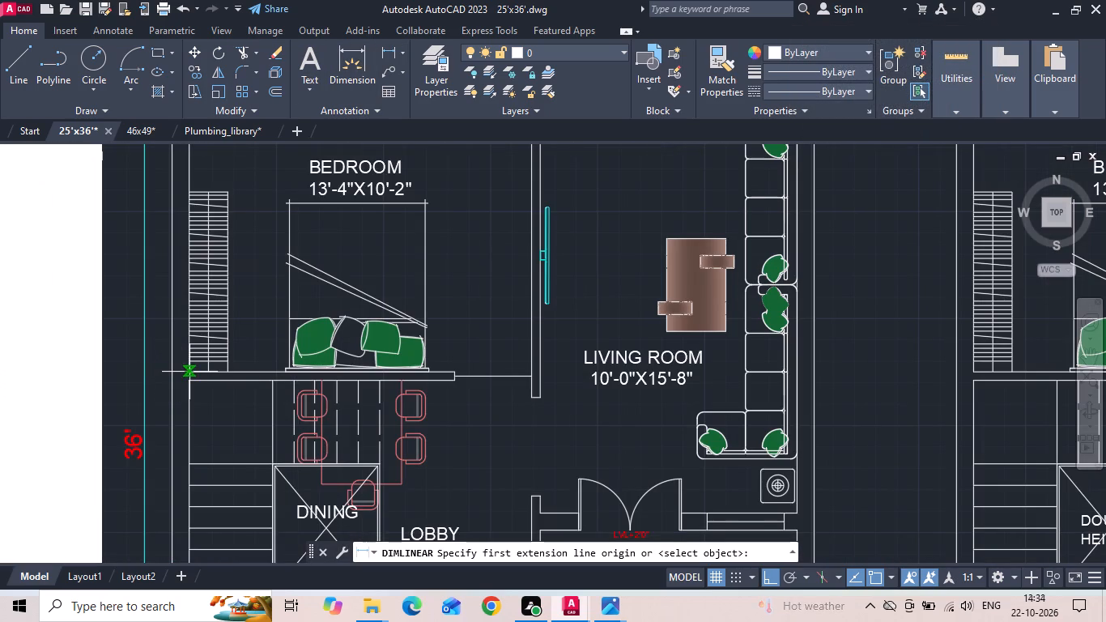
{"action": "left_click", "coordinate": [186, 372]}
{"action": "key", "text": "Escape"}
Add a linear dimension for the ground floor bedroom's inside width, placed between the wall-mounted TV and the room label.
{"action": "scroll", "coordinate": [396, 402], "scroll_direction": "down", "scroll_amount": 2}
{"action": "scroll", "coordinate": [364, 300], "scroll_direction": "up", "scroll_amount": 2}
{"action": "key", "text": "space"}
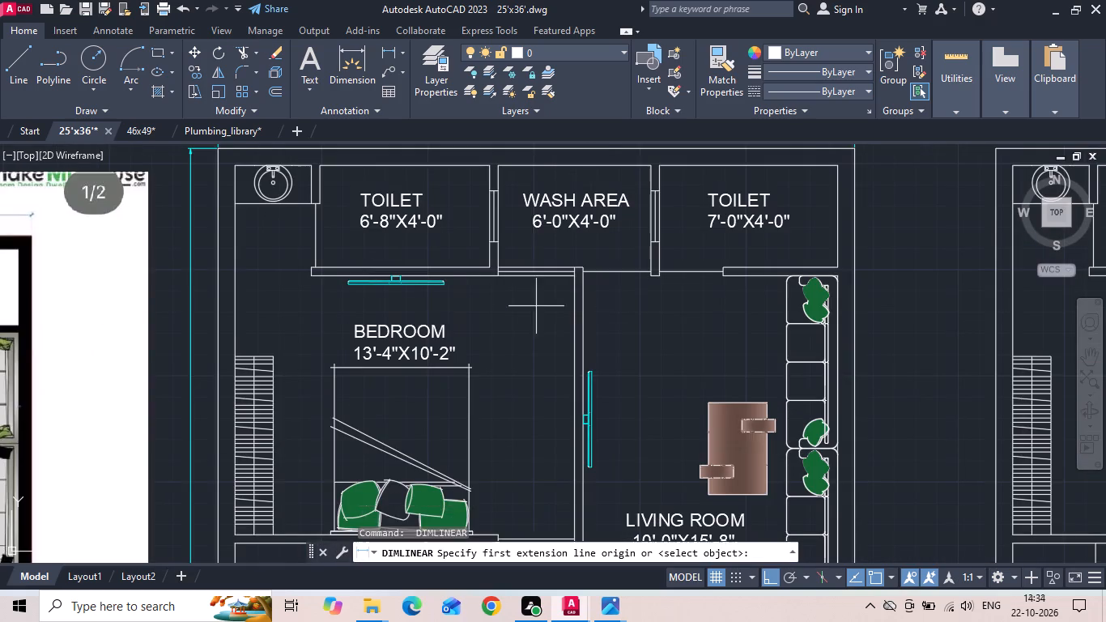
{"action": "scroll", "coordinate": [589, 301], "scroll_direction": "up", "scroll_amount": 1}
{"action": "left_click", "coordinate": [564, 262]}
{"action": "scroll", "coordinate": [555, 265], "scroll_direction": "down", "scroll_amount": 1}
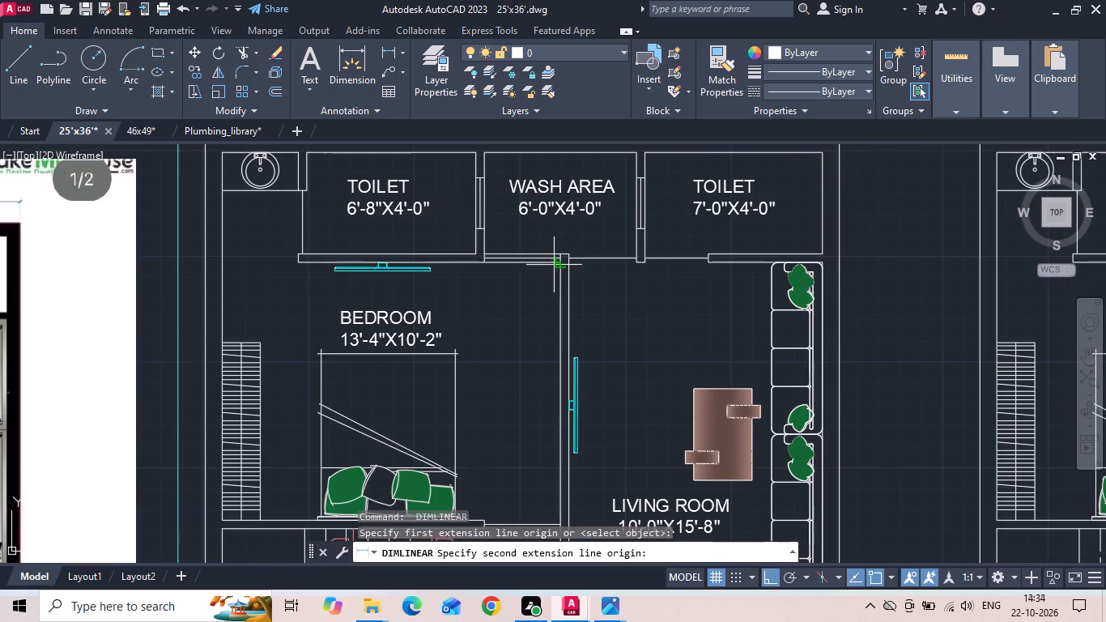
{"action": "left_click", "coordinate": [225, 259]}
{"action": "scroll", "coordinate": [311, 296], "scroll_direction": "up", "scroll_amount": 1}
{"action": "left_click", "coordinate": [316, 286]}
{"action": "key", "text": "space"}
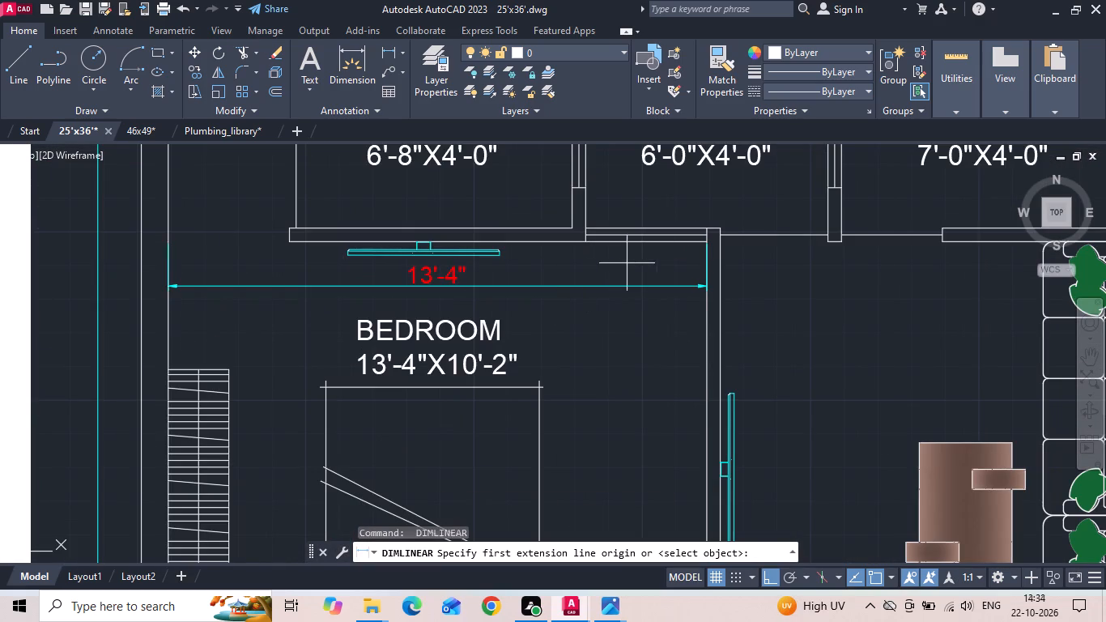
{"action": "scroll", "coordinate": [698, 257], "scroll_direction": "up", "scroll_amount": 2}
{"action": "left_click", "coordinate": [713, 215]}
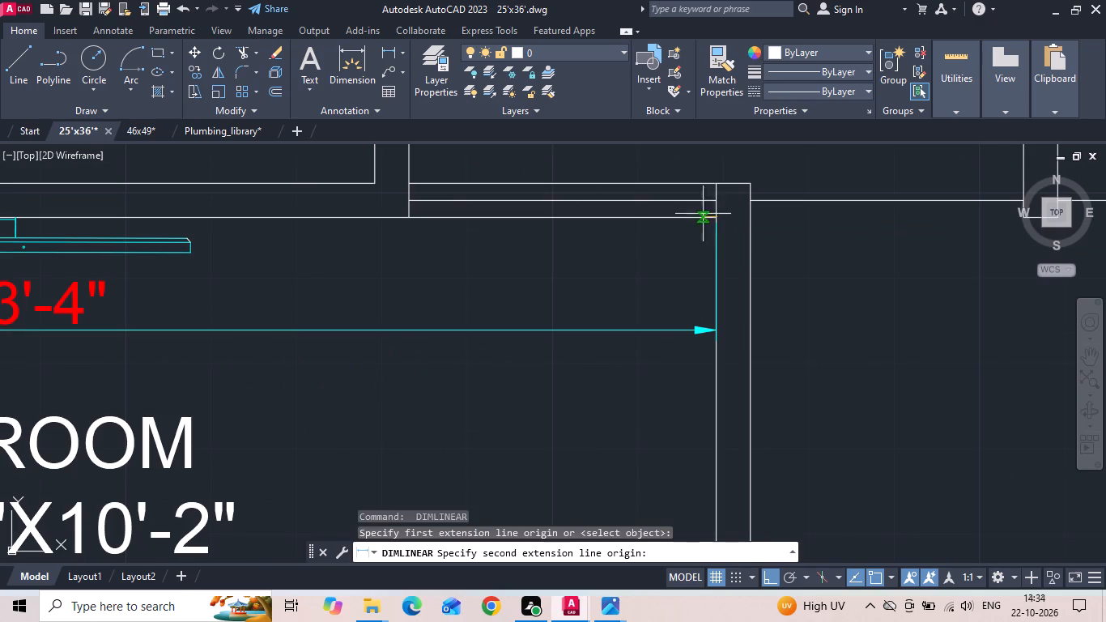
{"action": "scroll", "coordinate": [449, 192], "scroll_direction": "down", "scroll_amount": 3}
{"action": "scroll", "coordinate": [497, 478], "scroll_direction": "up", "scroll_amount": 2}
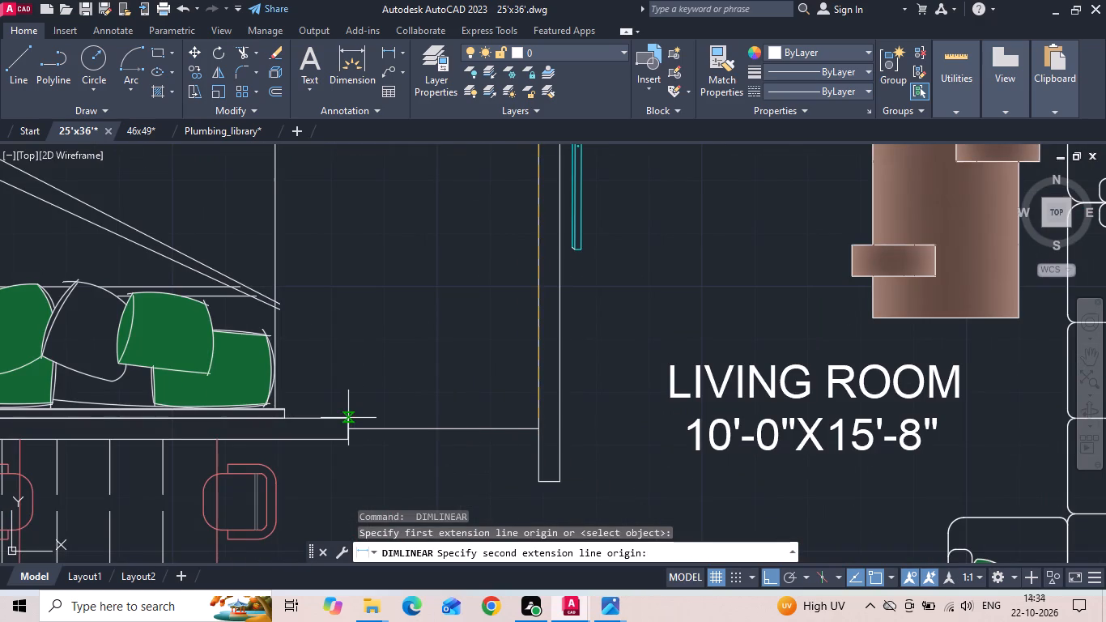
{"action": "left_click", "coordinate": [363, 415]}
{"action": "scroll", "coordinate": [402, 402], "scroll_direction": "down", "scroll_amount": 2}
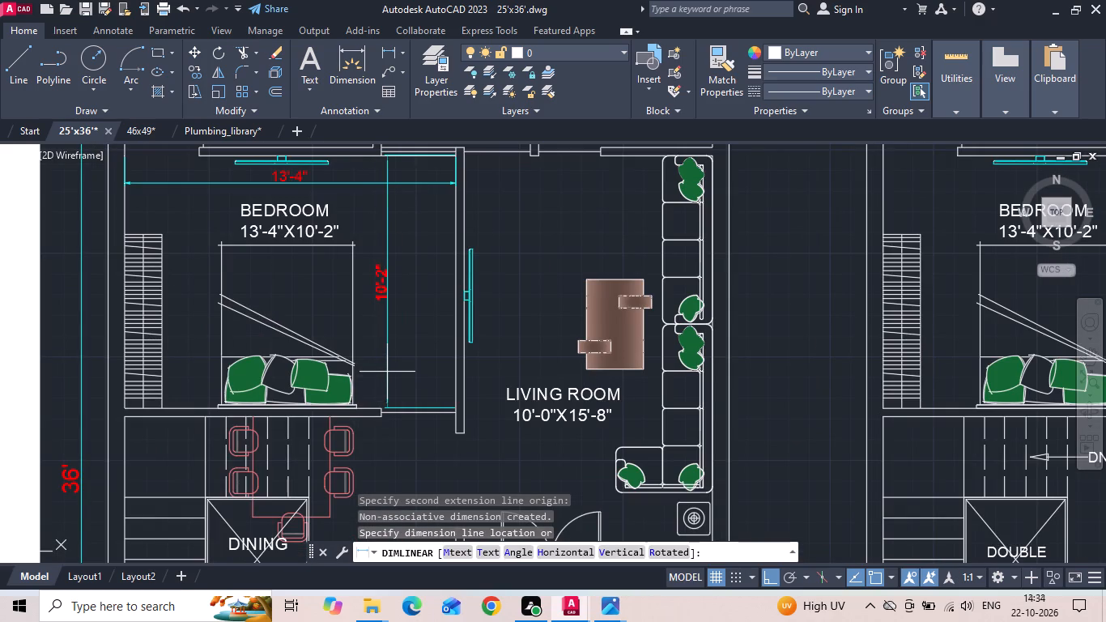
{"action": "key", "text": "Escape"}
Add a vertical linear dimension for the ground floor bedroom's depth, from the end of the stair-side wall to the toilet-side wall.
{"action": "key", "text": "space"}
{"action": "left_click", "coordinate": [379, 405]}
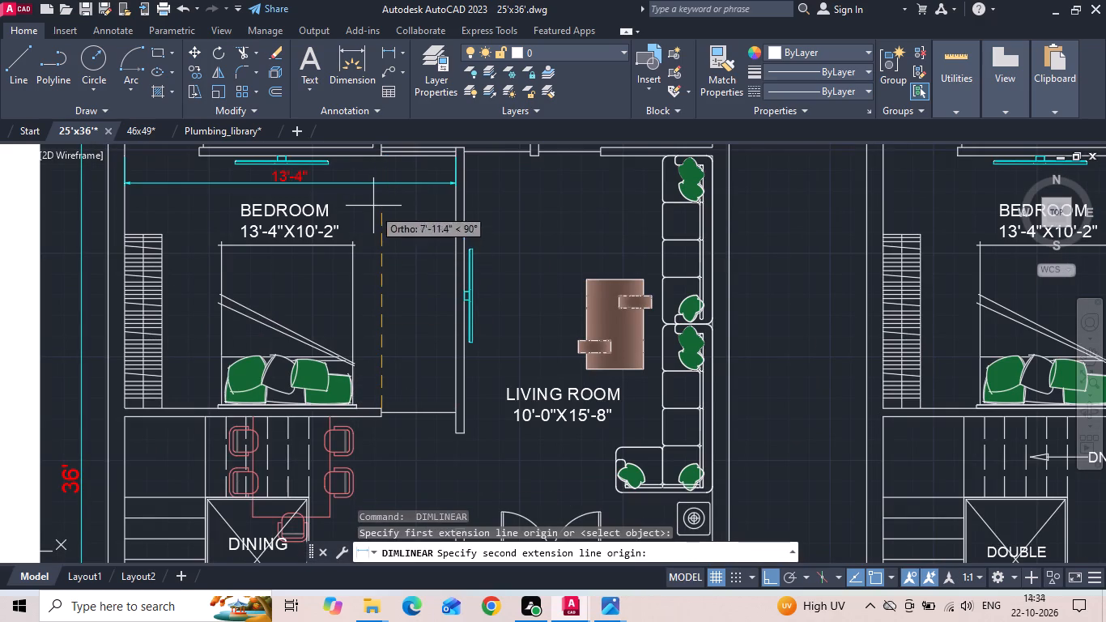
{"action": "left_click", "coordinate": [379, 155]}
{"action": "left_click", "coordinate": [380, 206]}
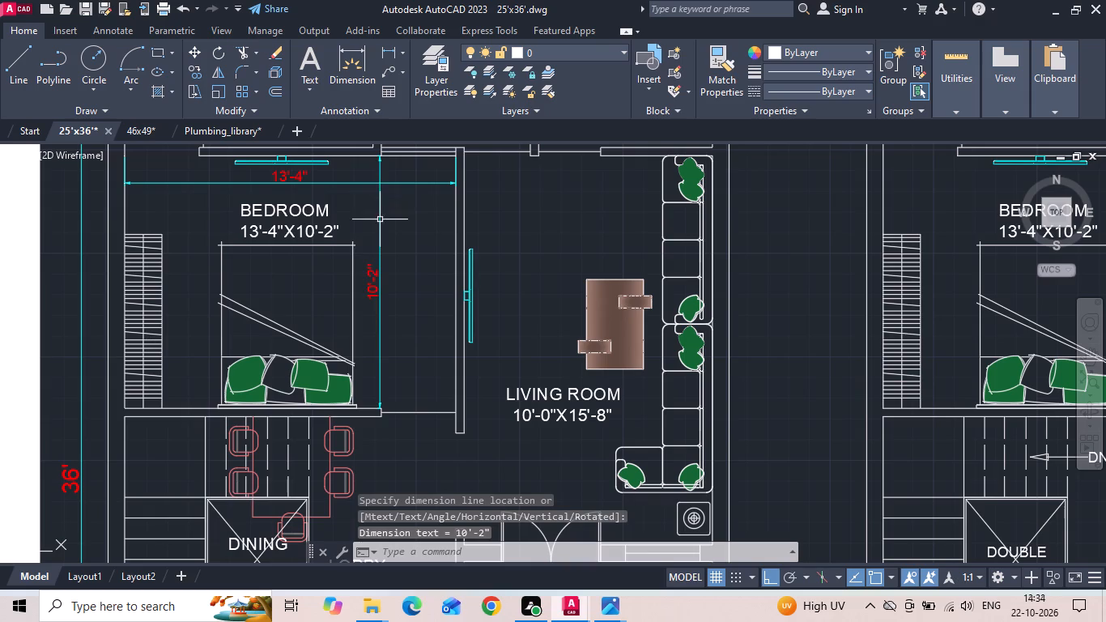
Add a linear dimension for the ground floor living room's inside width, placed just below the toilet wall.
{"action": "middle_click_drag", "start_coordinate": [494, 241], "coordinate": [394, 324]}
{"action": "key", "text": "space"}
{"action": "scroll", "coordinate": [359, 243], "scroll_direction": "up", "scroll_amount": 1}
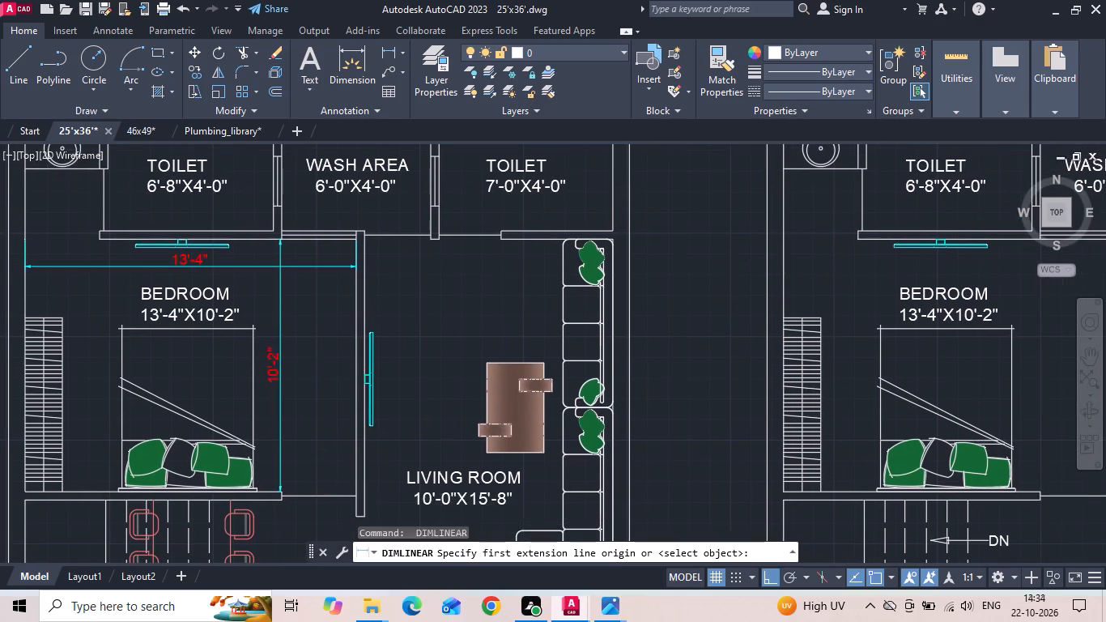
{"action": "left_click", "coordinate": [364, 247]}
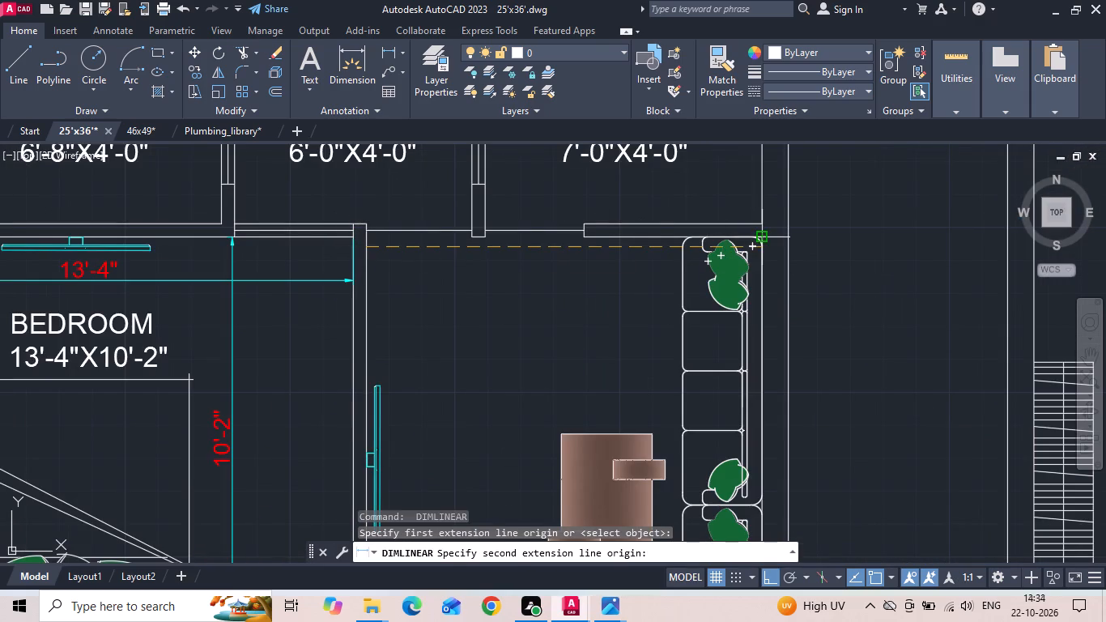
{"action": "left_click", "coordinate": [763, 231]}
{"action": "left_click", "coordinate": [740, 264]}
Add a vertical linear dimension for the ground floor living room's depth, placed beside the wall-mounted TV.
{"action": "key", "text": "space"}
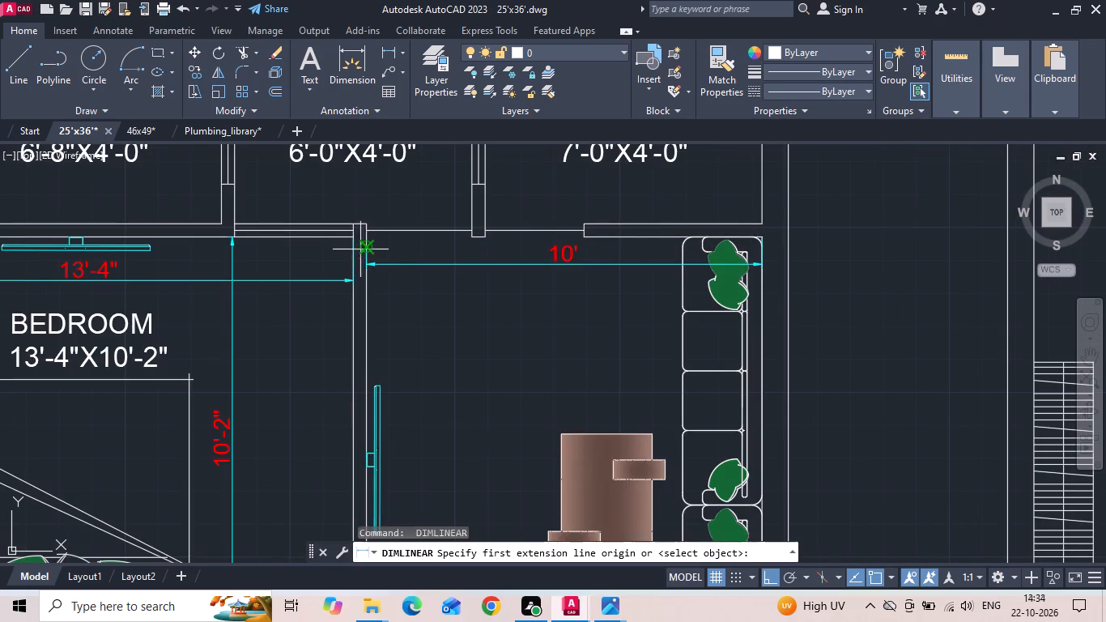
{"action": "scroll", "coordinate": [360, 241], "scroll_direction": "up", "scroll_amount": 3}
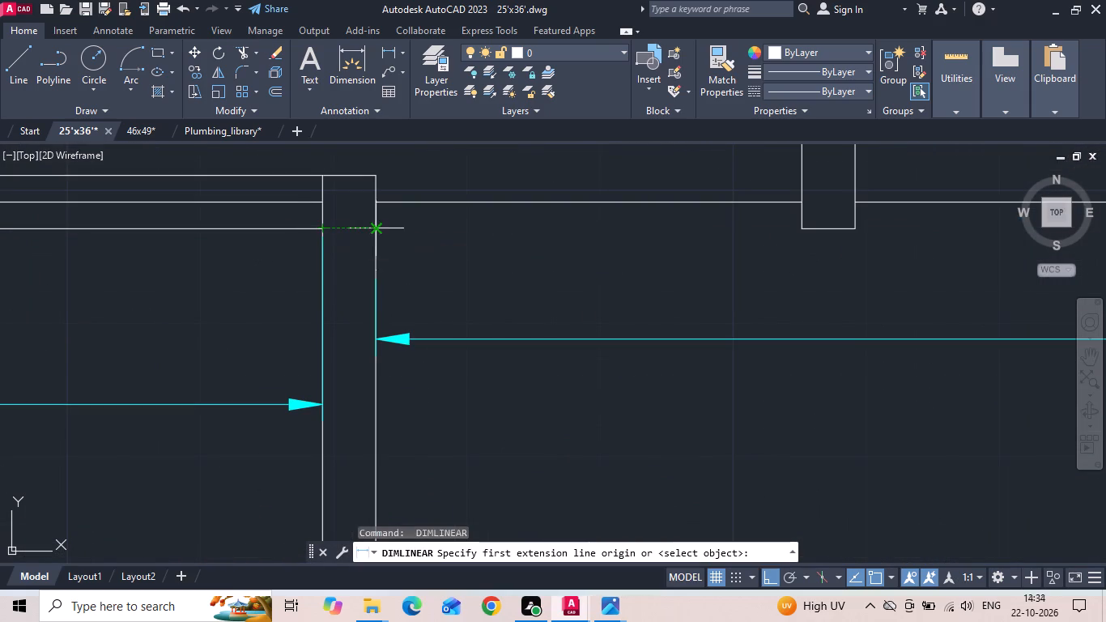
{"action": "left_click", "coordinate": [378, 226]}
{"action": "scroll", "coordinate": [408, 193], "scroll_direction": "down", "scroll_amount": 5}
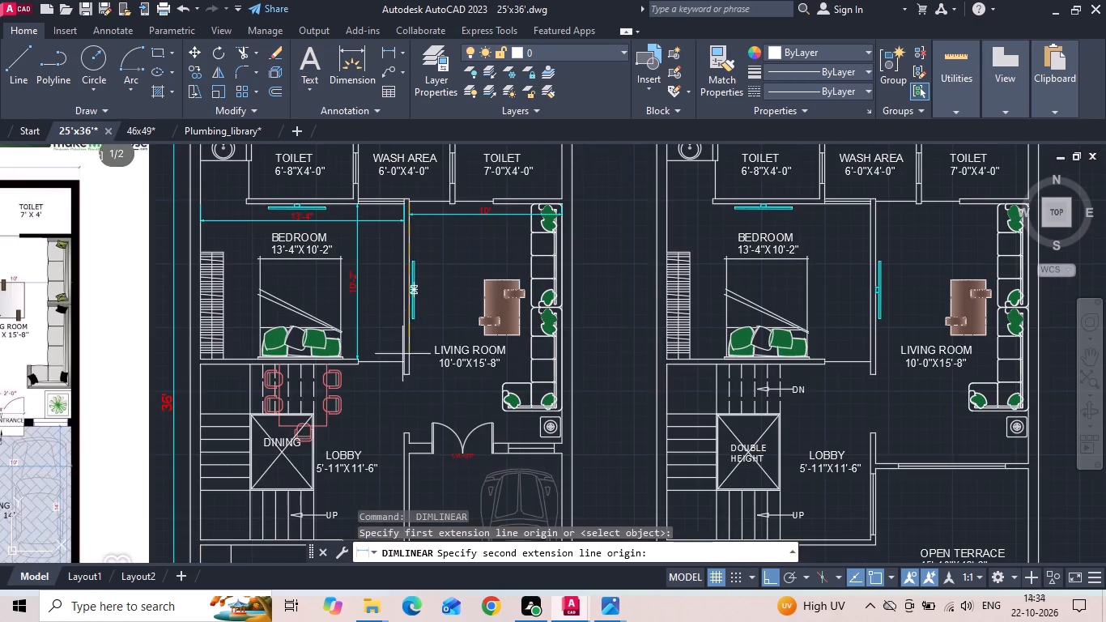
{"action": "scroll", "coordinate": [406, 447], "scroll_direction": "up", "scroll_amount": 2}
{"action": "left_click", "coordinate": [406, 433]}
{"action": "scroll", "coordinate": [436, 374], "scroll_direction": "down", "scroll_amount": 1}
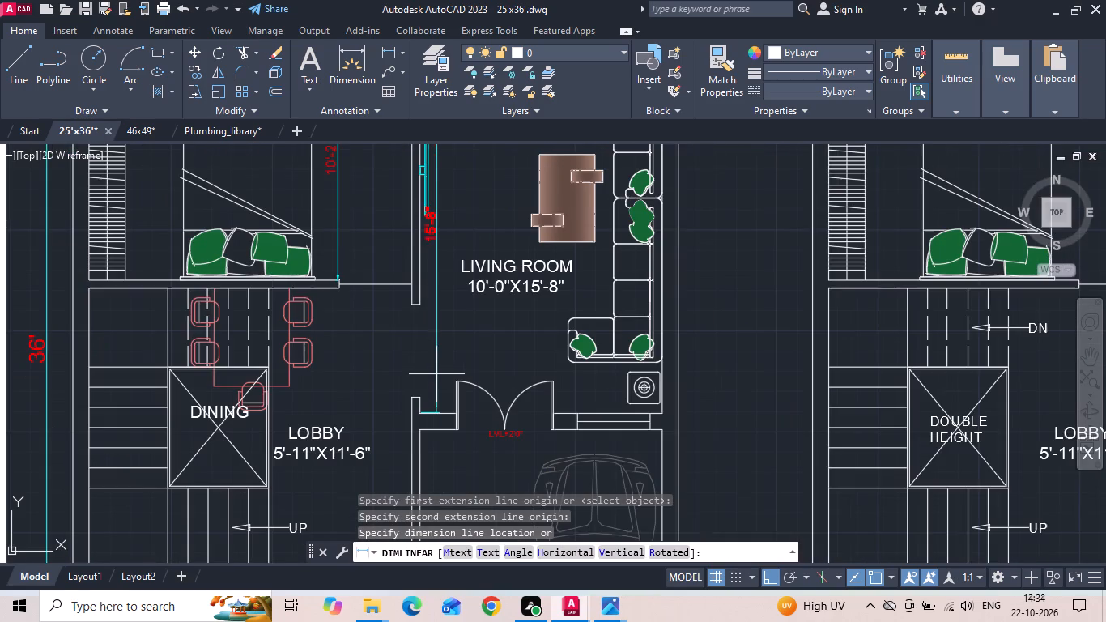
{"action": "left_click", "coordinate": [445, 352]}
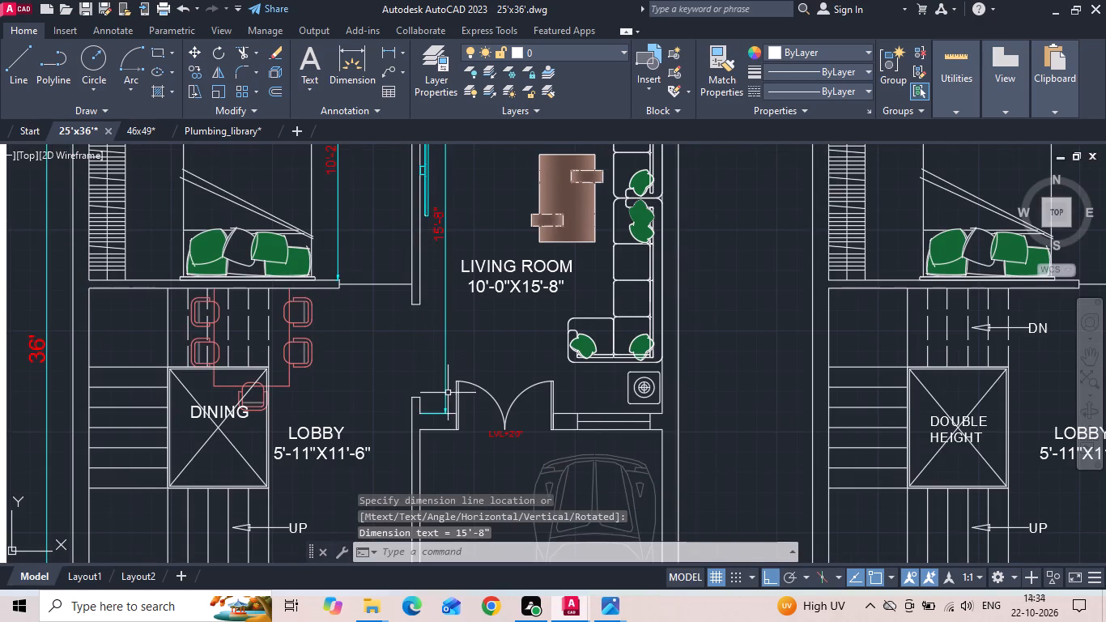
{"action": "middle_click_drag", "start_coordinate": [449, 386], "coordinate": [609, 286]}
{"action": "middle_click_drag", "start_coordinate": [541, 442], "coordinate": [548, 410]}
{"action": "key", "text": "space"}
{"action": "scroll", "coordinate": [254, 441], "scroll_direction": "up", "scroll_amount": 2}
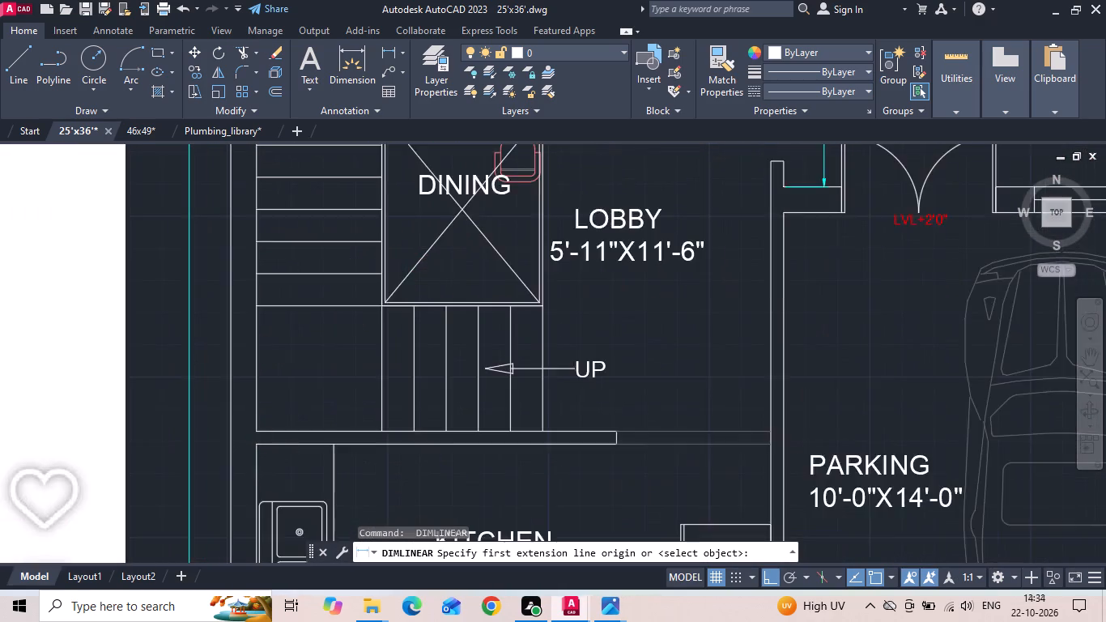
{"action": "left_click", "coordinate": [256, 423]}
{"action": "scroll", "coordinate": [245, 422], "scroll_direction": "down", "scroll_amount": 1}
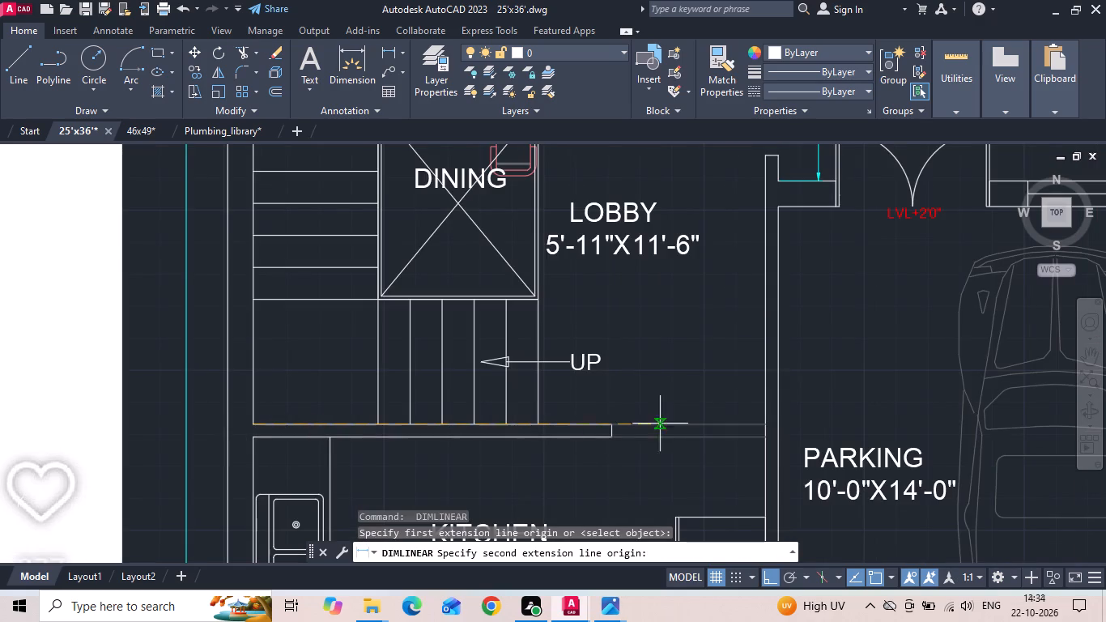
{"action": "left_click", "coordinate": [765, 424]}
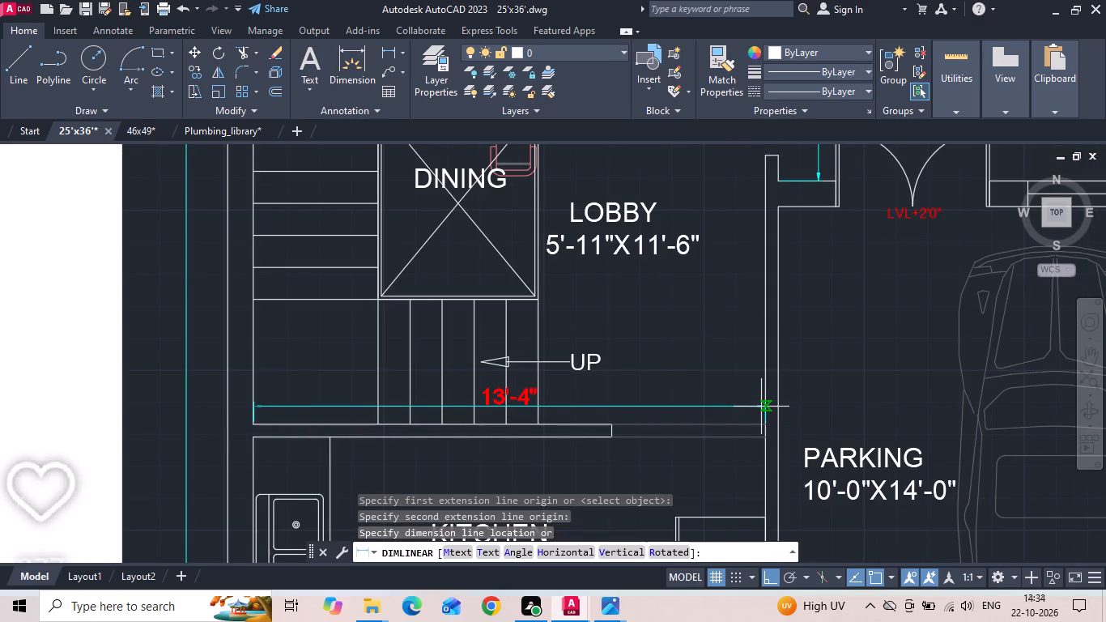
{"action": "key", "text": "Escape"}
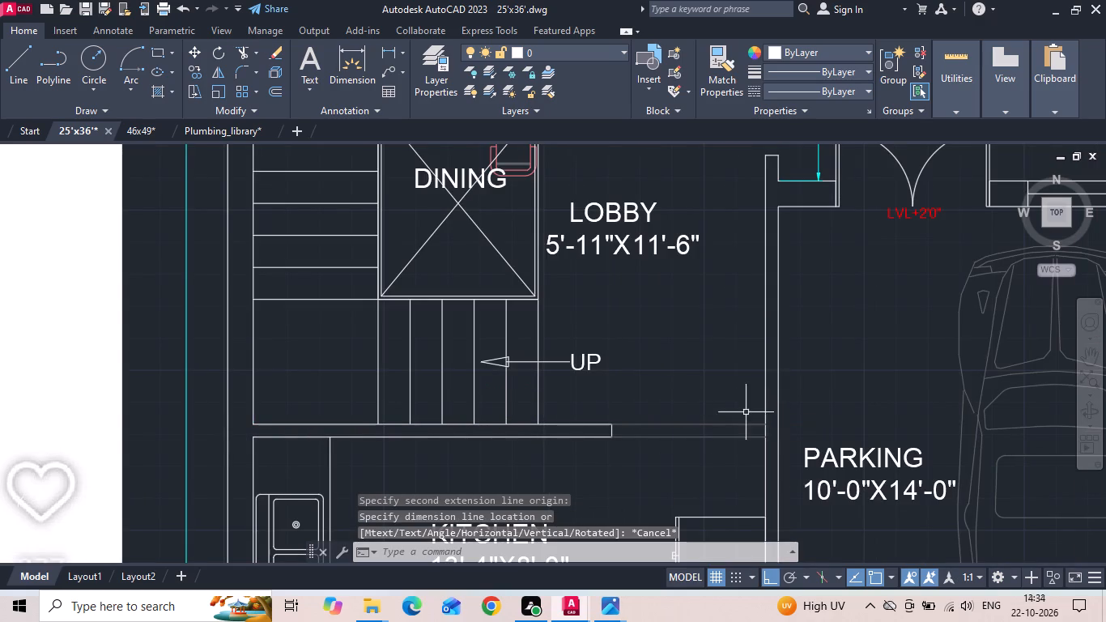
Add a linear dimension for the ground floor lobby's width, from the stair edge to the parking wall, just above the kitchen wall.
{"action": "key", "text": "space"}
{"action": "left_click", "coordinate": [545, 408]}
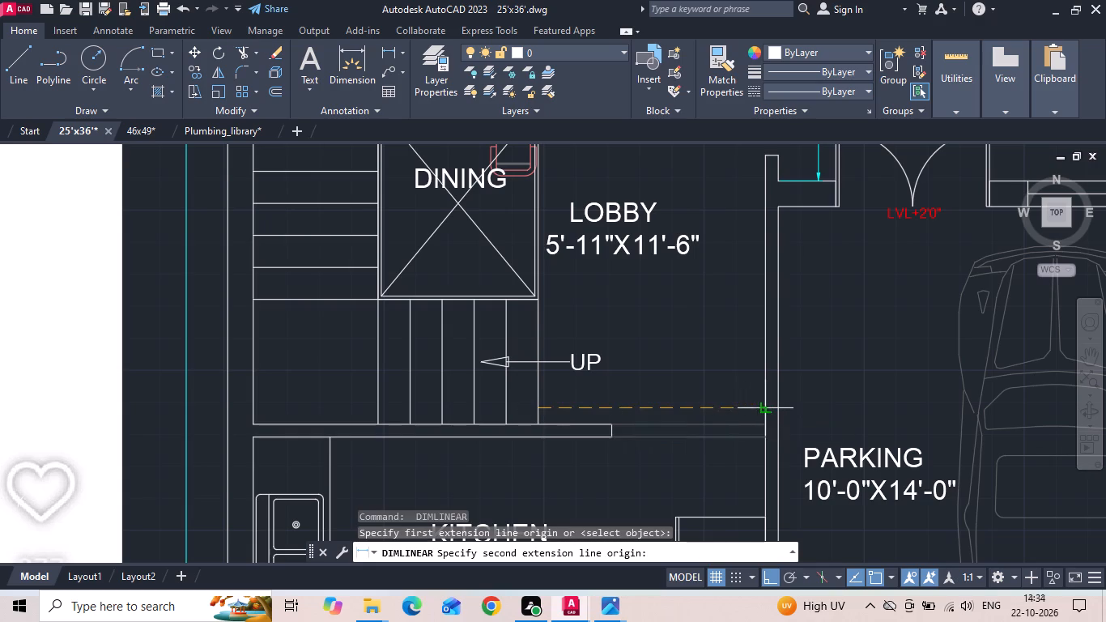
{"action": "left_click", "coordinate": [764, 409]}
{"action": "left_click", "coordinate": [764, 409]}
Add a vertical linear dimension for the lobby's depth, from the kitchen wall to the bedroom wall, placed between the stairs and the lobby label.
{"action": "key", "text": "space"}
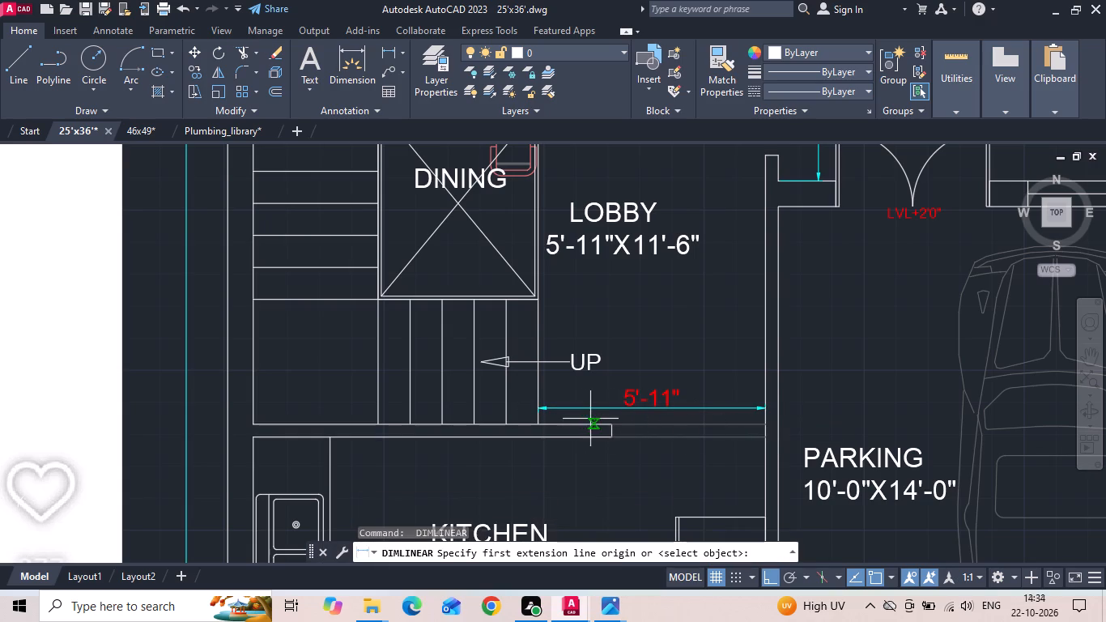
{"action": "left_click", "coordinate": [564, 427]}
{"action": "middle_click_drag", "start_coordinate": [564, 271], "coordinate": [550, 366]}
{"action": "scroll", "coordinate": [554, 304], "scroll_direction": "down", "scroll_amount": 2}
{"action": "scroll", "coordinate": [564, 232], "scroll_direction": "up", "scroll_amount": 2}
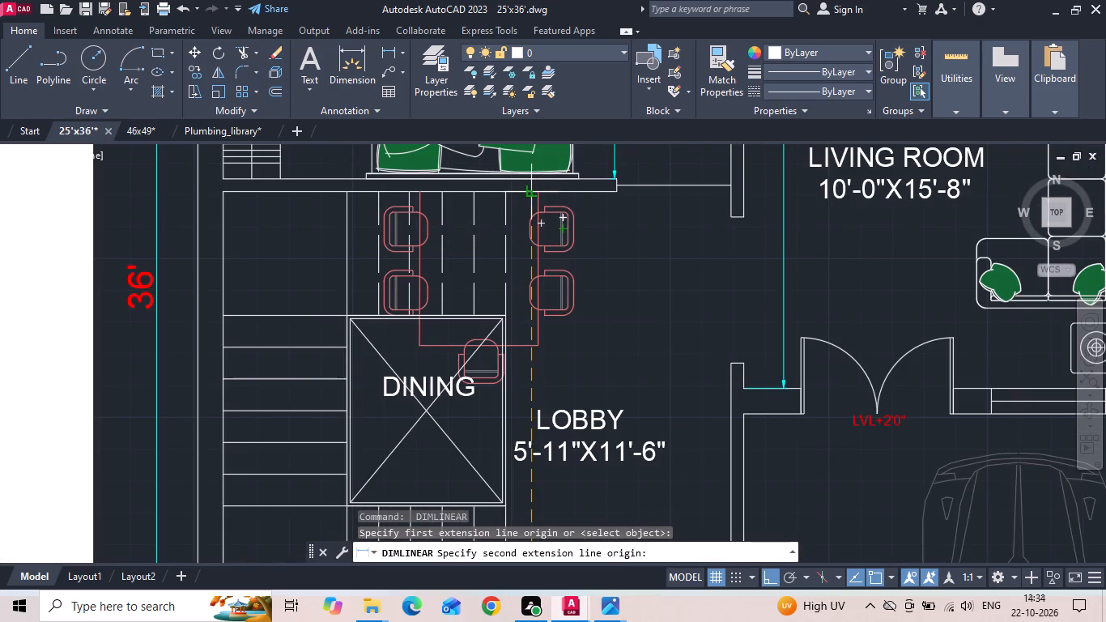
{"action": "left_click", "coordinate": [542, 190]}
{"action": "scroll", "coordinate": [538, 405], "scroll_direction": "up", "scroll_amount": 1}
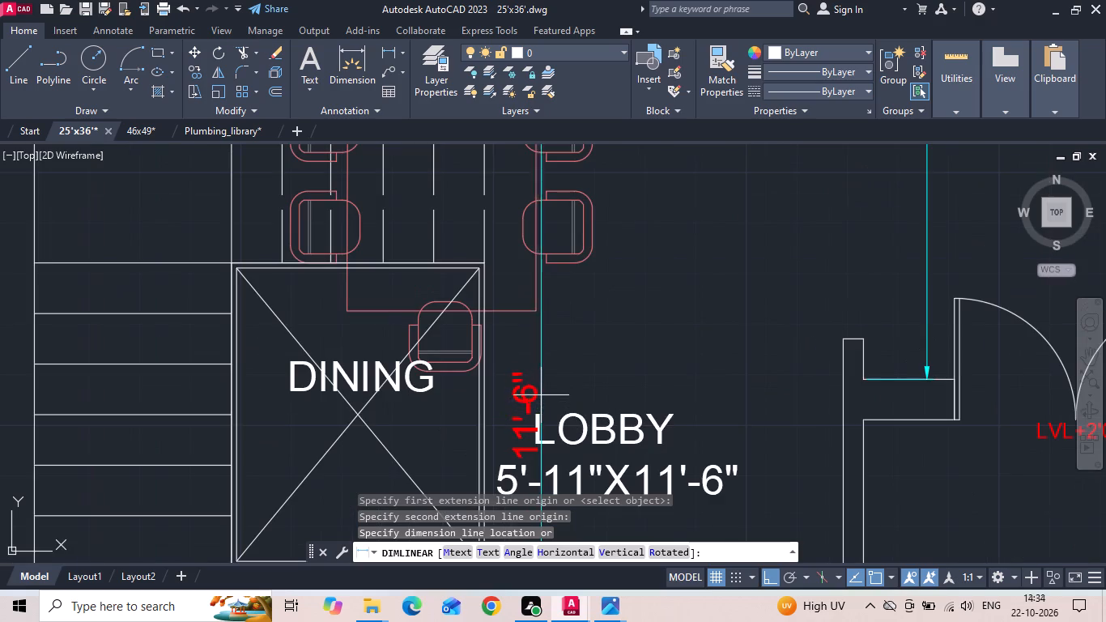
{"action": "left_click", "coordinate": [548, 377]}
{"action": "key", "text": "Escape"}
Move the ground floor lobby label horizontally about 1' toward the parking wall, clear of the depth dimension.
{"action": "left_click_drag", "start_coordinate": [659, 383], "coordinate": [631, 429]}
{"action": "left_click", "coordinate": [625, 438]}
{"action": "right_click", "coordinate": [624, 438]}
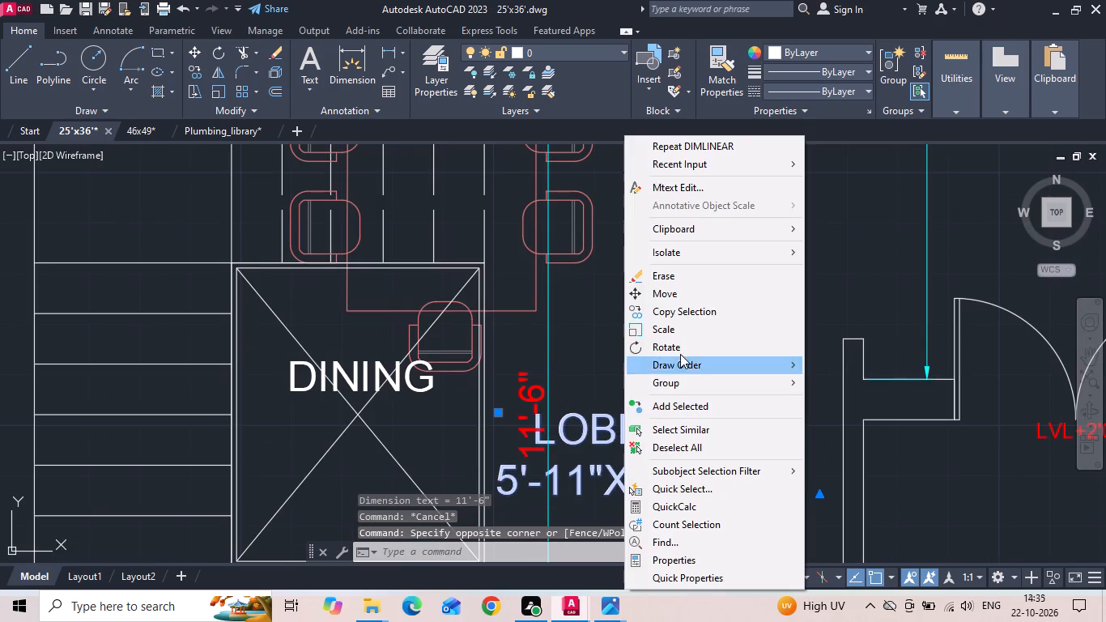
{"action": "left_click", "coordinate": [700, 293]}
{"action": "left_click_drag", "start_coordinate": [638, 379], "coordinate": [653, 381]}
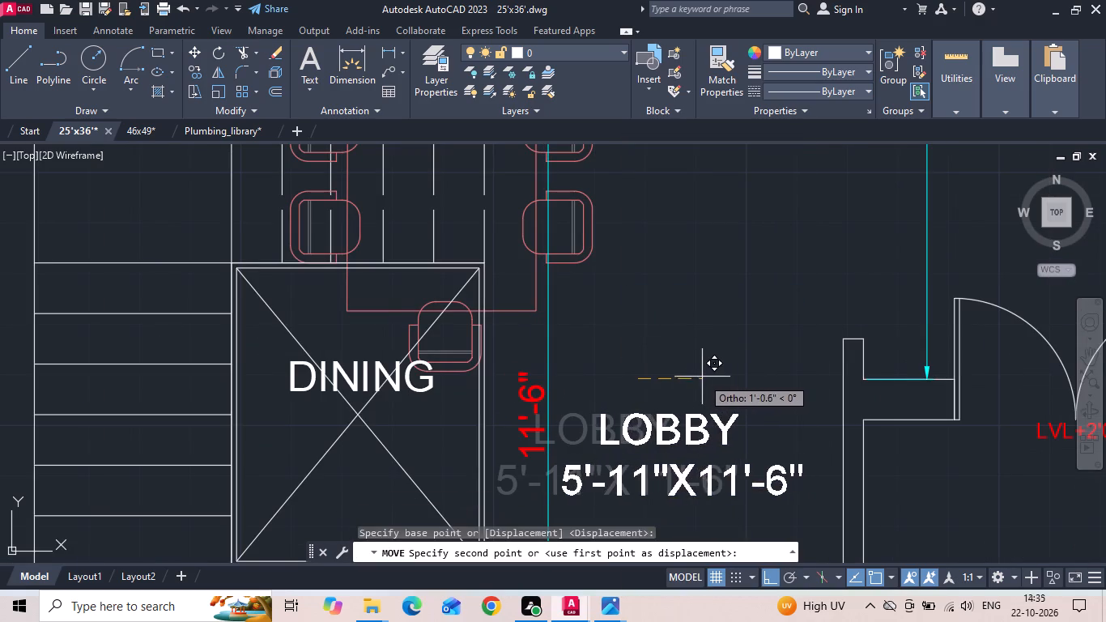
{"action": "left_click", "coordinate": [704, 377]}
{"action": "scroll", "coordinate": [698, 351], "scroll_direction": "down", "scroll_amount": 1}
{"action": "key", "text": "space"}
{"action": "key", "text": "Escape"}
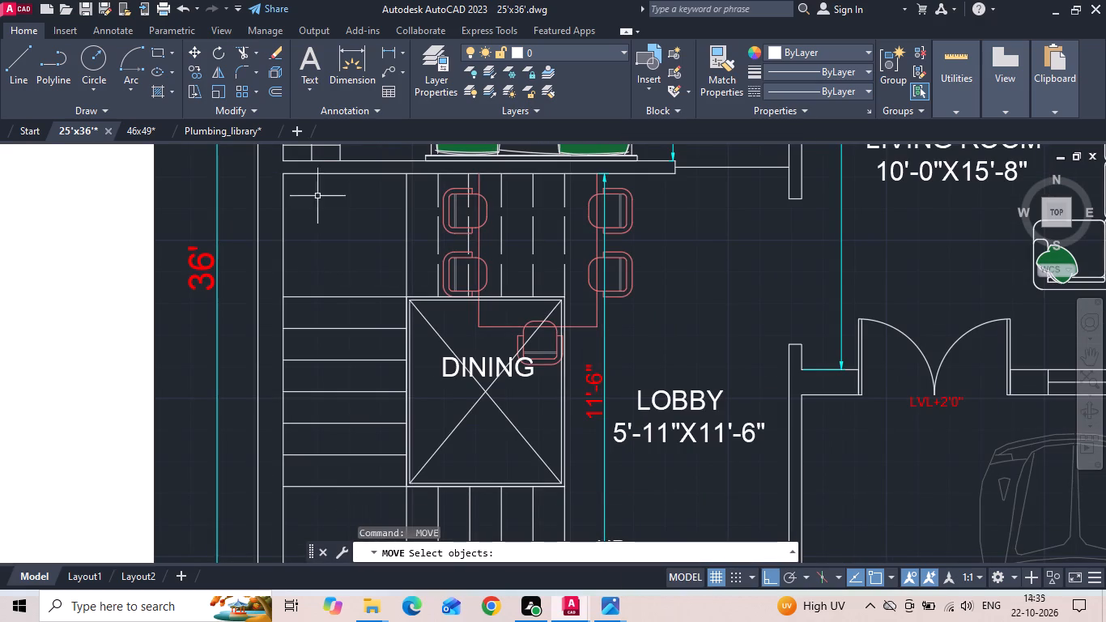
Add a linear dimension across the width of the ground floor stair landing next to the bedroom wall.
{"action": "key", "text": "d"}
{"action": "type", "text": "LI"}
{"action": "key", "text": "space"}
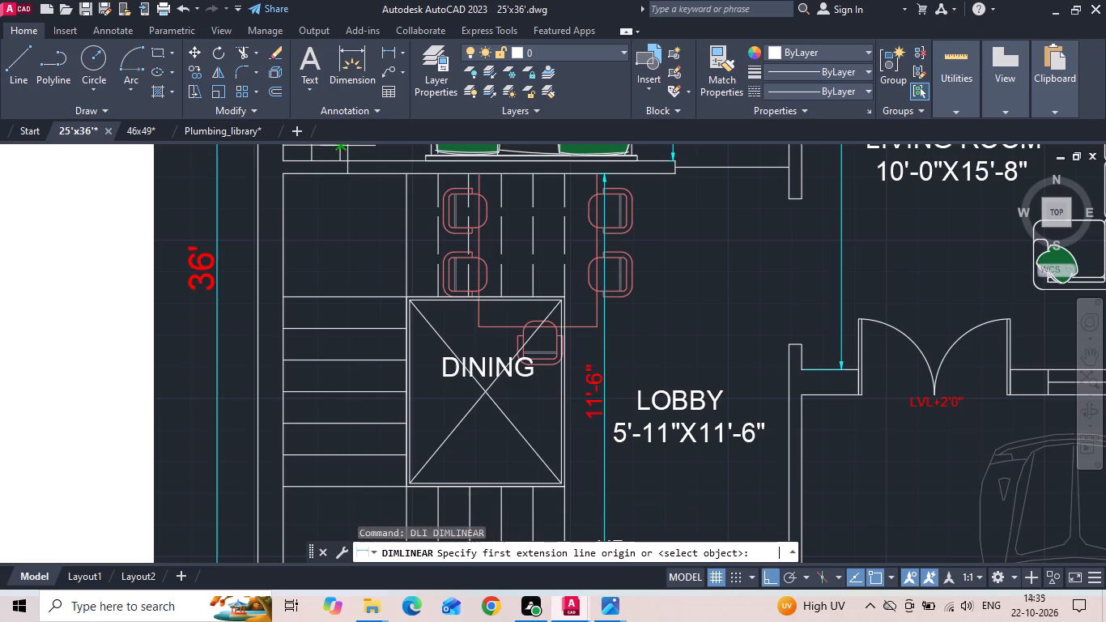
{"action": "left_click", "coordinate": [284, 231]}
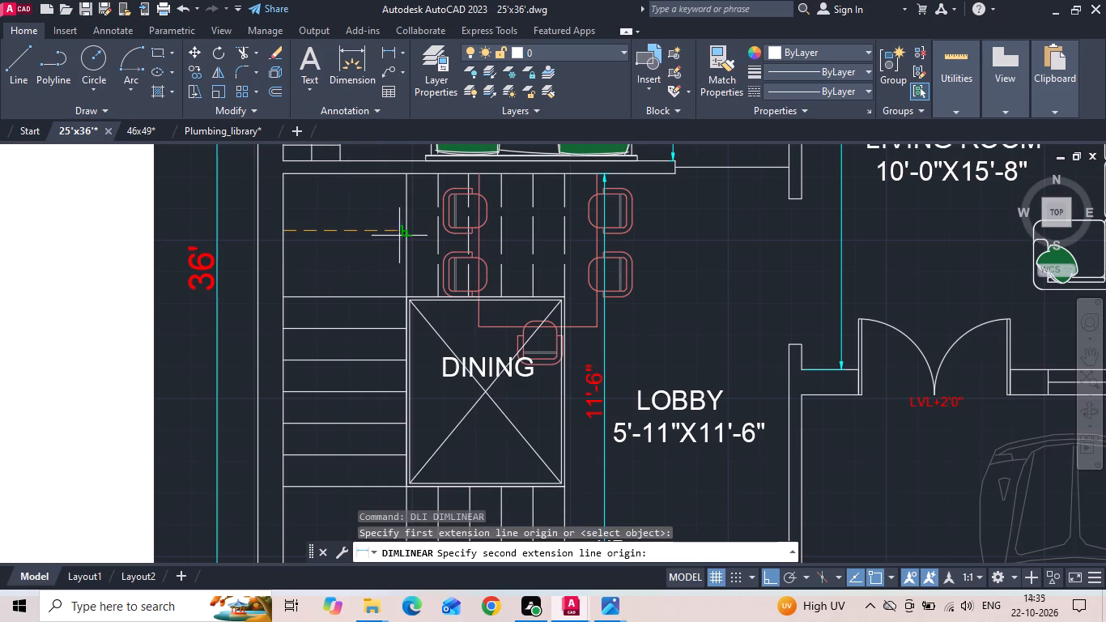
{"action": "left_click", "coordinate": [412, 232]}
{"action": "double_click", "coordinate": [412, 231]}
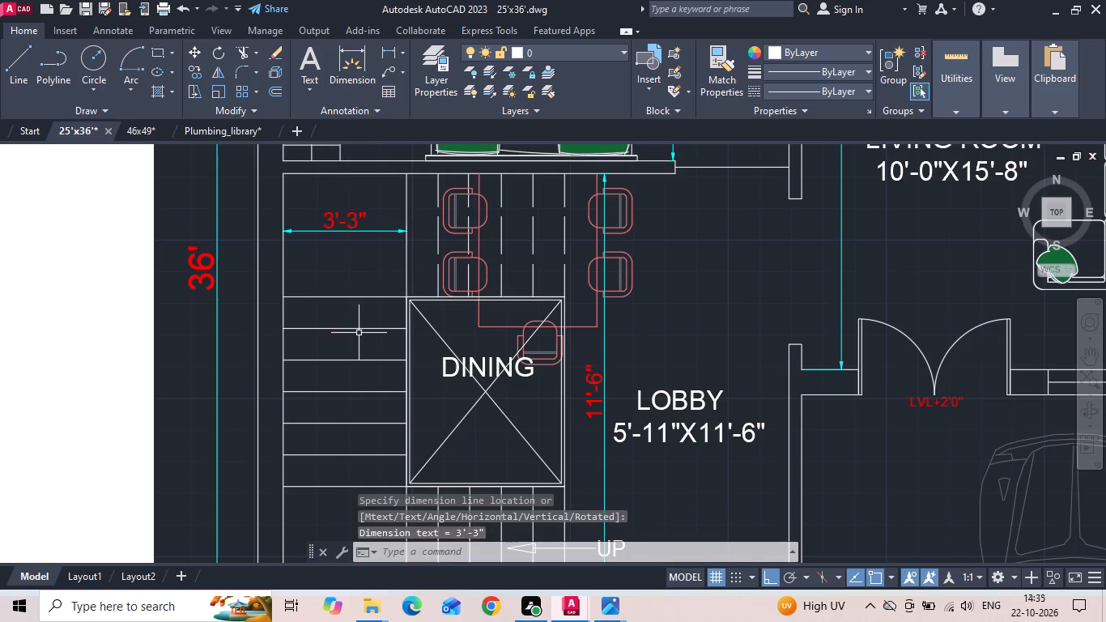
Add a vertical linear dimension for the ground floor stair landing next to the kitchen, from its edge line to the kitchen wall.
{"action": "middle_click_drag", "start_coordinate": [359, 330], "coordinate": [367, 278]}
{"action": "scroll", "coordinate": [368, 276], "scroll_direction": "down", "scroll_amount": 1}
{"action": "key", "text": "space"}
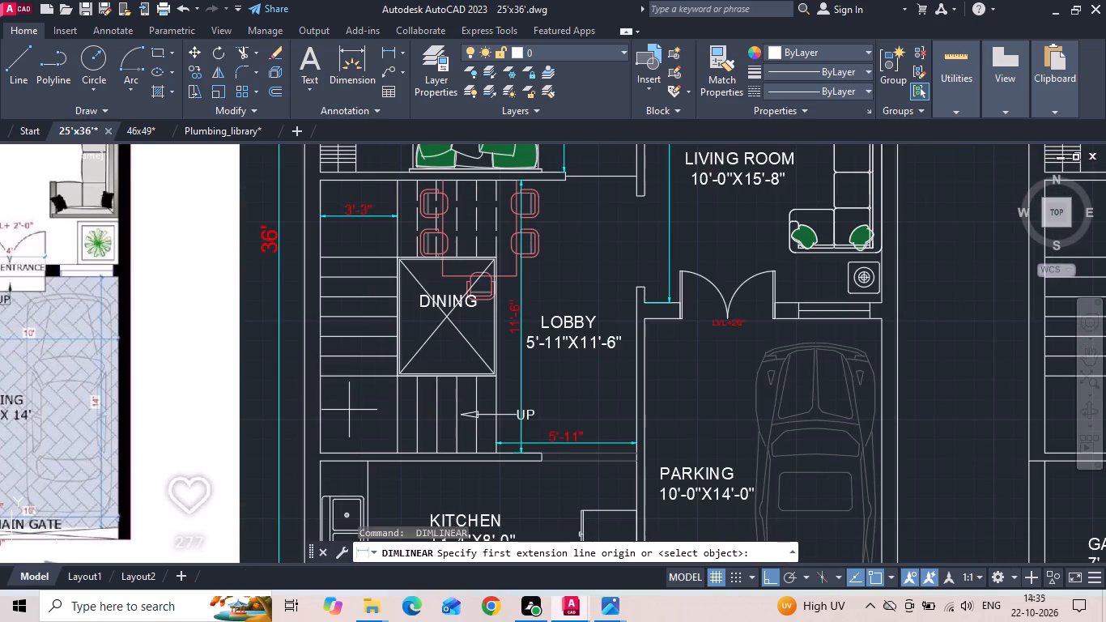
{"action": "left_click", "coordinate": [358, 375]}
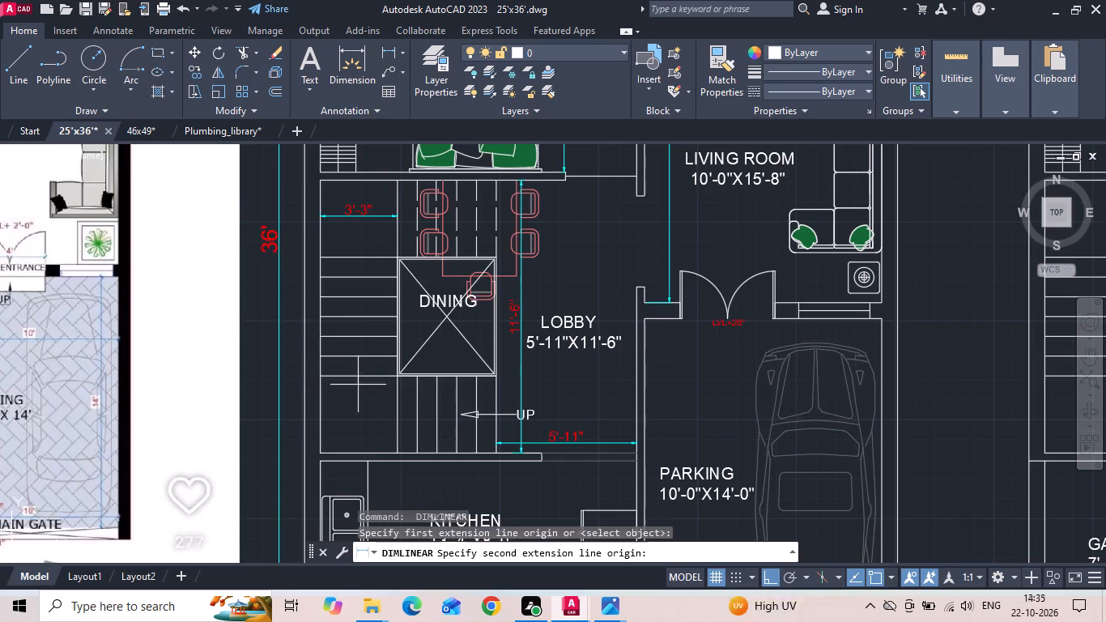
{"action": "scroll", "coordinate": [362, 428], "scroll_direction": "up", "scroll_amount": 1}
{"action": "left_click", "coordinate": [360, 464]}
{"action": "double_click", "coordinate": [360, 464]}
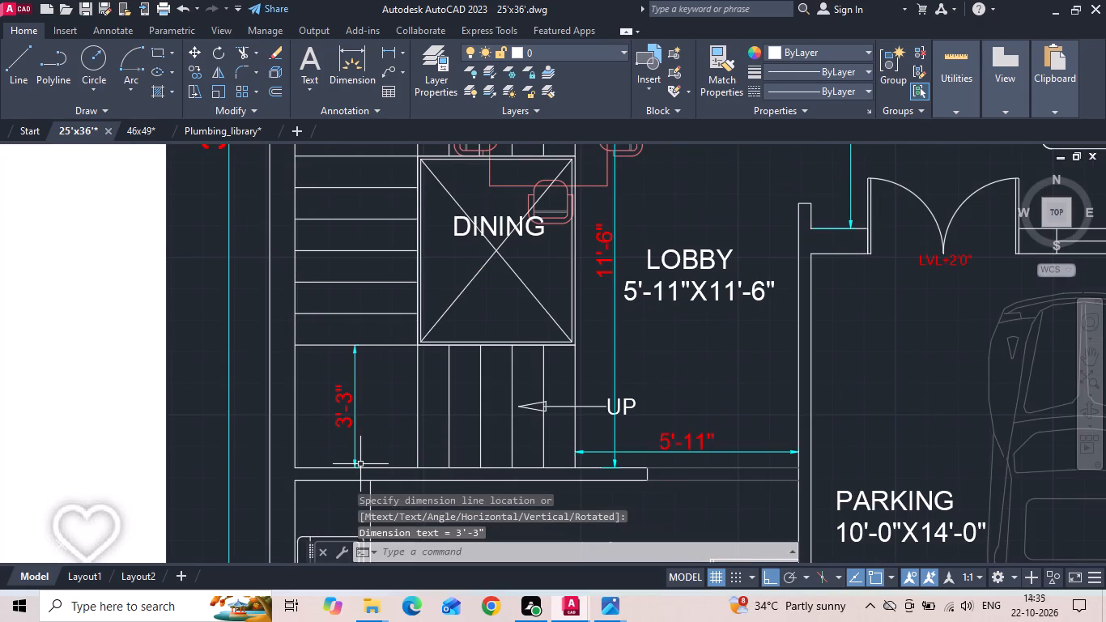
Add a linear dimension for the ground floor kitchen's inside width, placed just below the stair-side wall.
{"action": "scroll", "coordinate": [380, 320], "scroll_direction": "down", "scroll_amount": 1}
{"action": "middle_click_drag", "start_coordinate": [374, 438], "coordinate": [368, 344]}
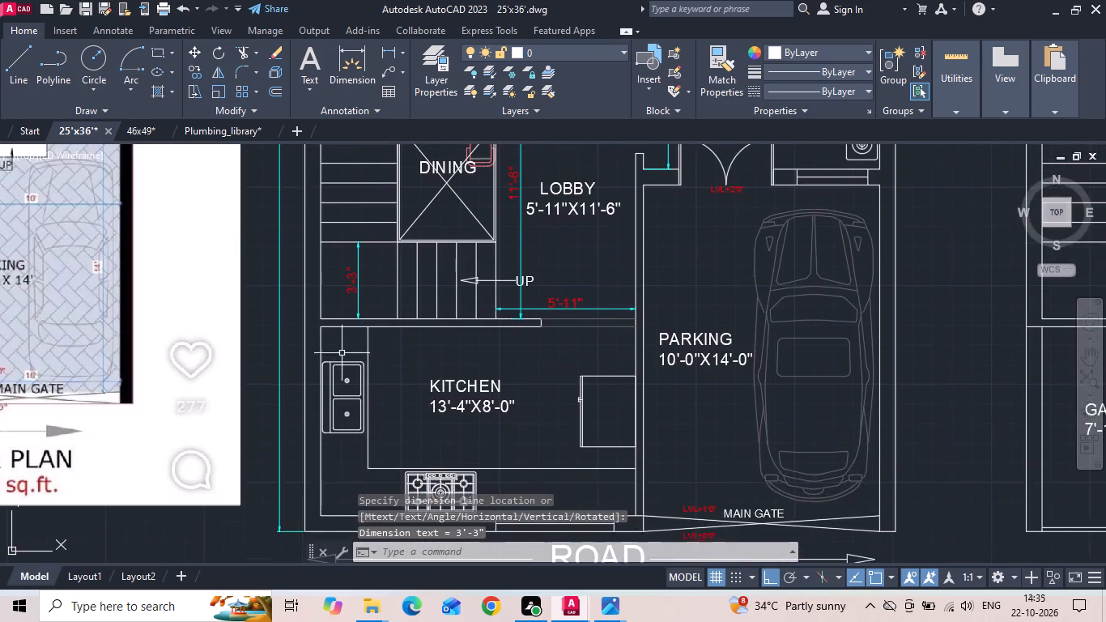
{"action": "scroll", "coordinate": [338, 354], "scroll_direction": "up", "scroll_amount": 1}
{"action": "key", "text": "space"}
{"action": "left_click", "coordinate": [304, 313]}
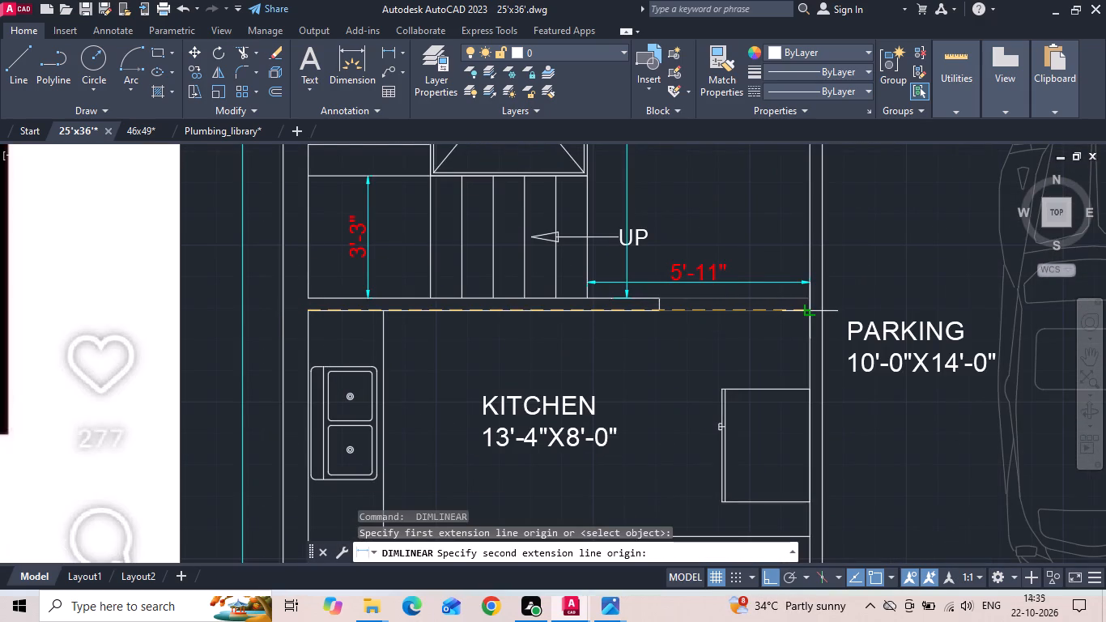
{"action": "left_click", "coordinate": [808, 307]}
{"action": "left_click", "coordinate": [789, 341]}
Add a vertical linear dimension for the kitchen's inside depth, placed just beyond the sink counter edge.
{"action": "key", "text": "space"}
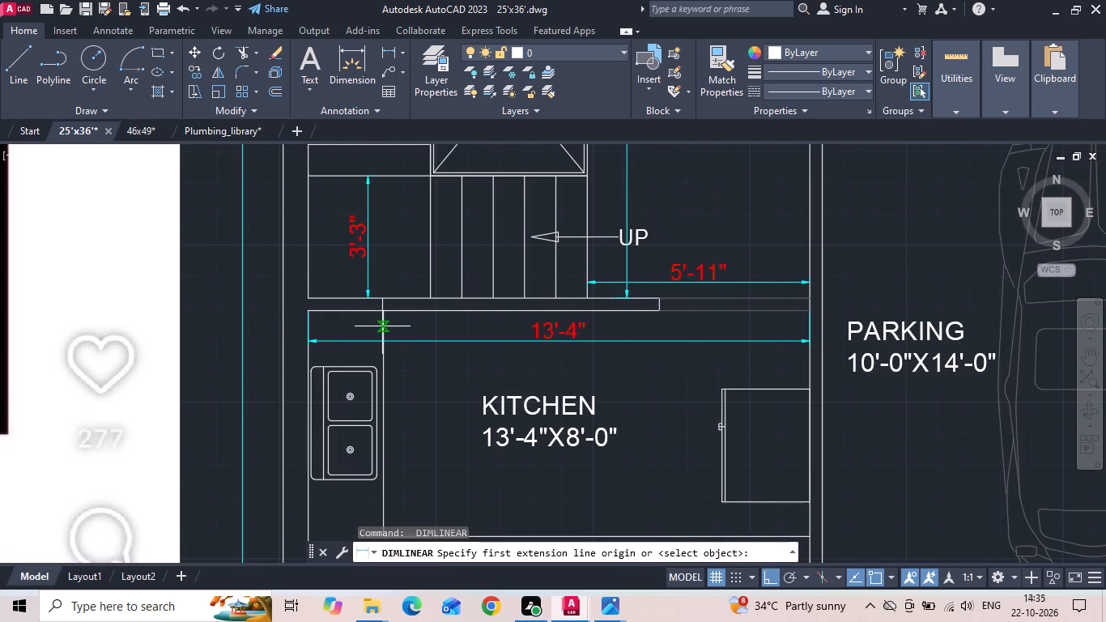
{"action": "left_click", "coordinate": [384, 309]}
{"action": "middle_click_drag", "start_coordinate": [387, 383], "coordinate": [398, 258]}
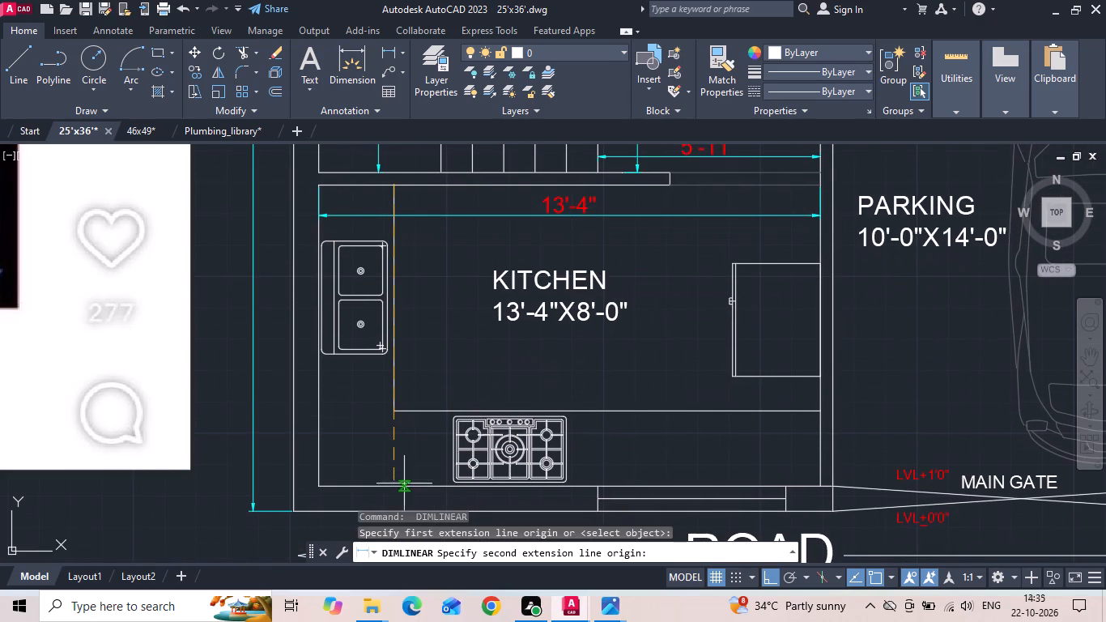
{"action": "left_click", "coordinate": [391, 484]}
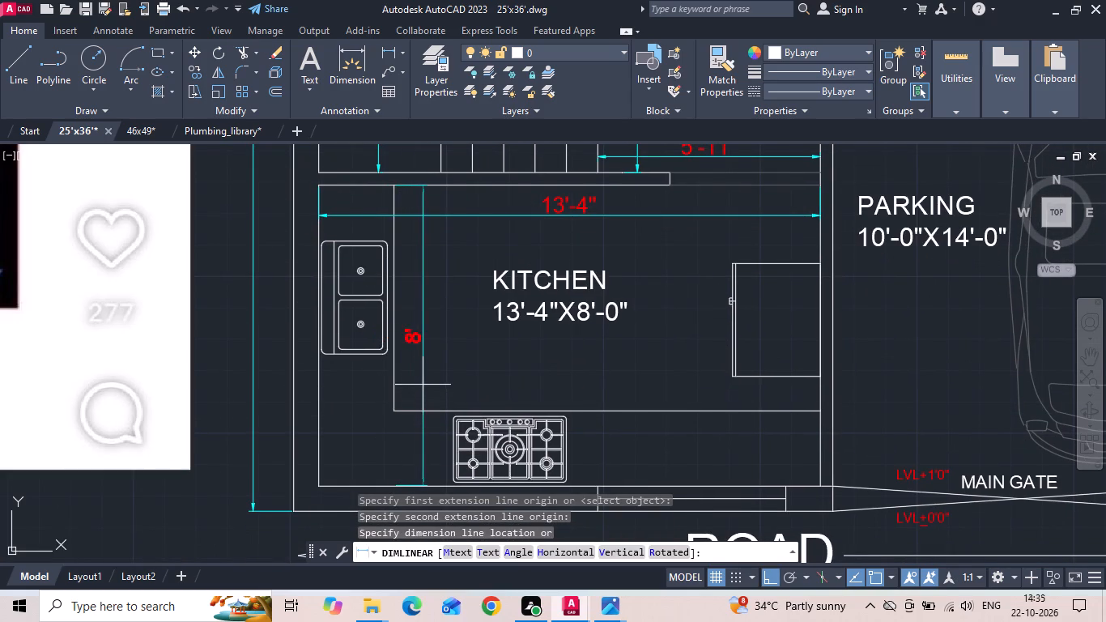
{"action": "left_click", "coordinate": [423, 381]}
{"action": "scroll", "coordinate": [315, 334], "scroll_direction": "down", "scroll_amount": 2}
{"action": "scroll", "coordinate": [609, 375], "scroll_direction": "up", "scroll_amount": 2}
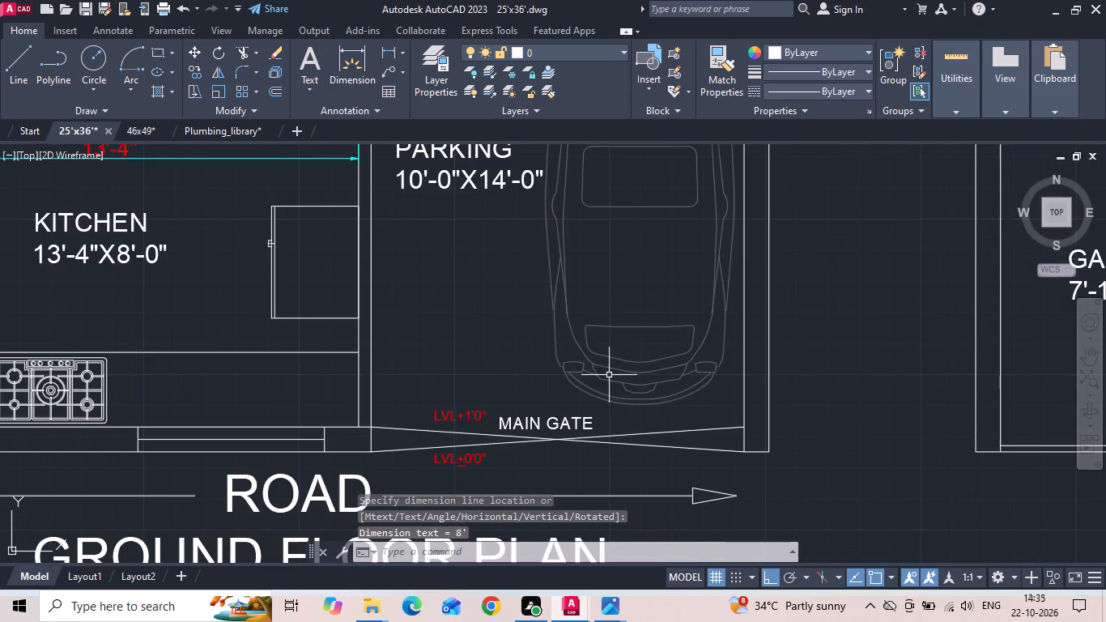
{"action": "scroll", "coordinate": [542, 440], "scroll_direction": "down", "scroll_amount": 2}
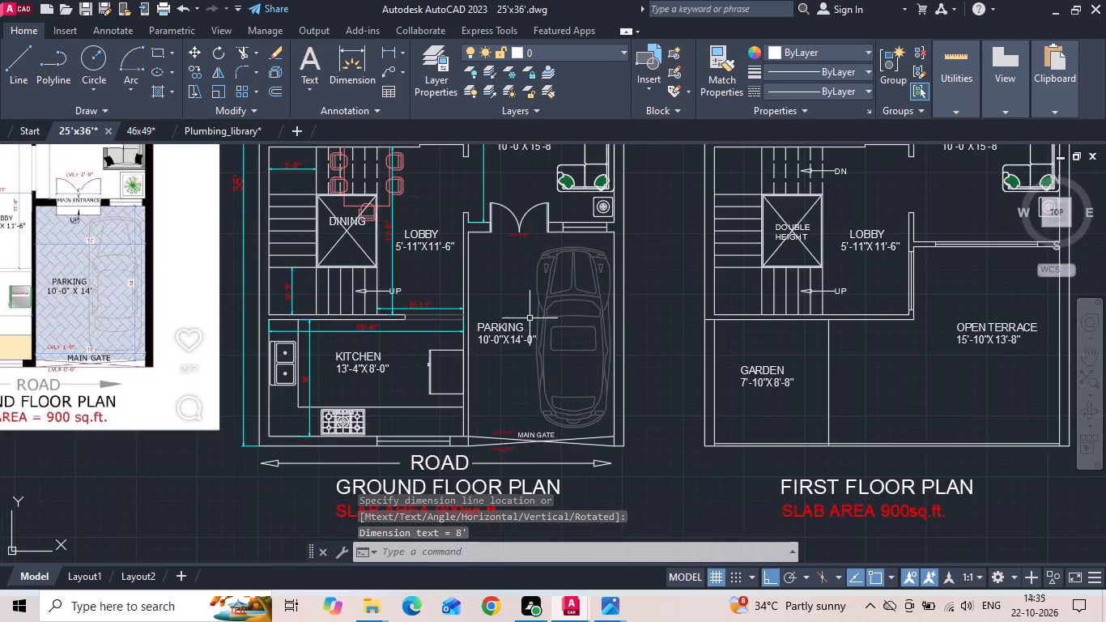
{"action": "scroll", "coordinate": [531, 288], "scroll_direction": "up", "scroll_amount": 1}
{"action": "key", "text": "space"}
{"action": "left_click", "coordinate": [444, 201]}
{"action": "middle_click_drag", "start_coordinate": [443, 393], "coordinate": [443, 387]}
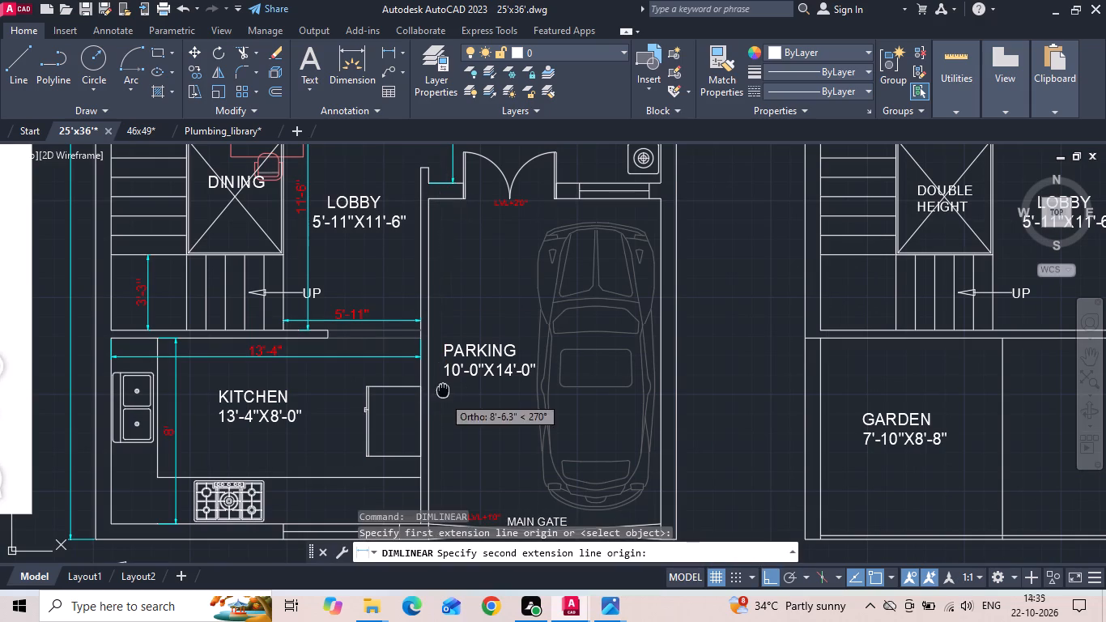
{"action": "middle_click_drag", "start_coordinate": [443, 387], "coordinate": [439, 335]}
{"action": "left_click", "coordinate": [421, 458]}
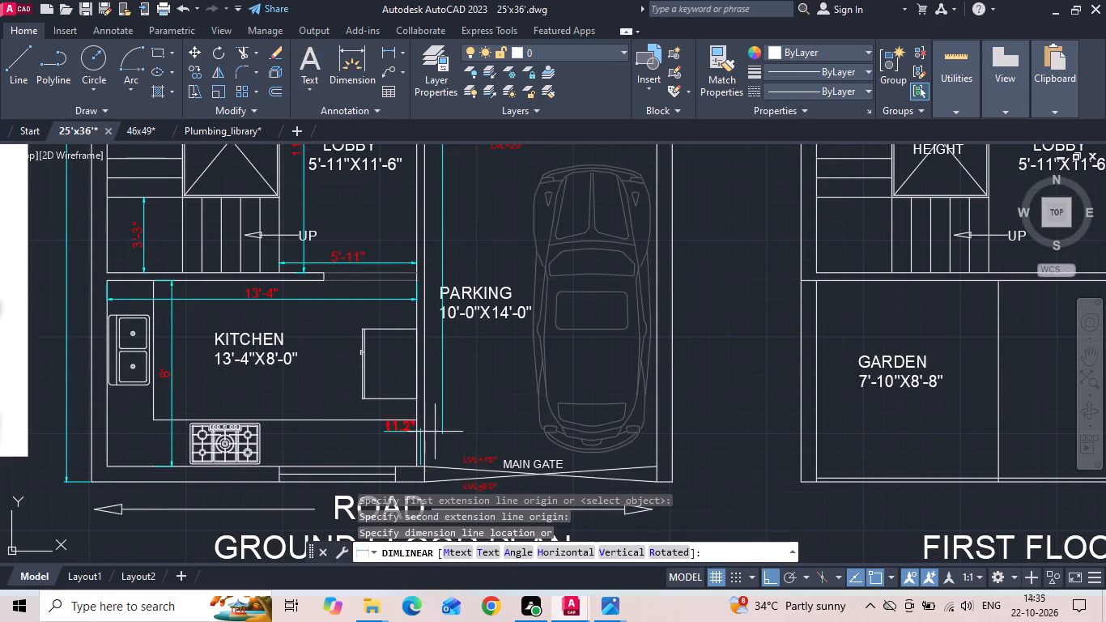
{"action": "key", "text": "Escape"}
Add a vertical linear dimension for the parking depth, from the main gate line to the entrance wall, placed beside the kitchen-side wall.
{"action": "scroll", "coordinate": [421, 475], "scroll_direction": "up", "scroll_amount": 2}
{"action": "key", "text": "space"}
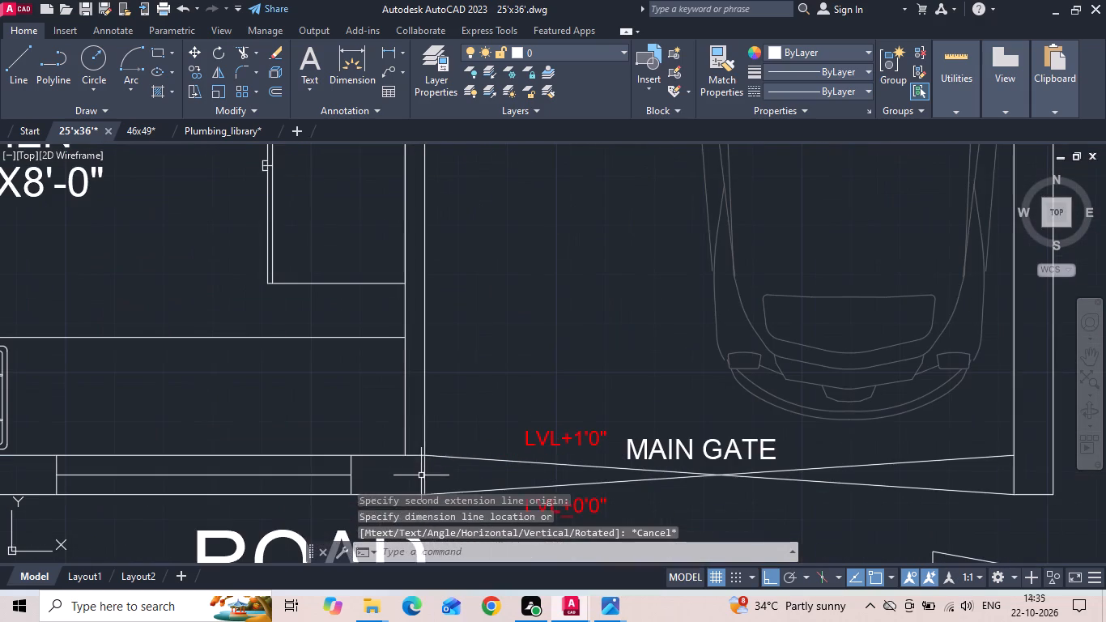
{"action": "left_click", "coordinate": [426, 457]}
{"action": "scroll", "coordinate": [419, 472], "scroll_direction": "down", "scroll_amount": 2}
{"action": "middle_click_drag", "start_coordinate": [410, 313], "coordinate": [393, 408]}
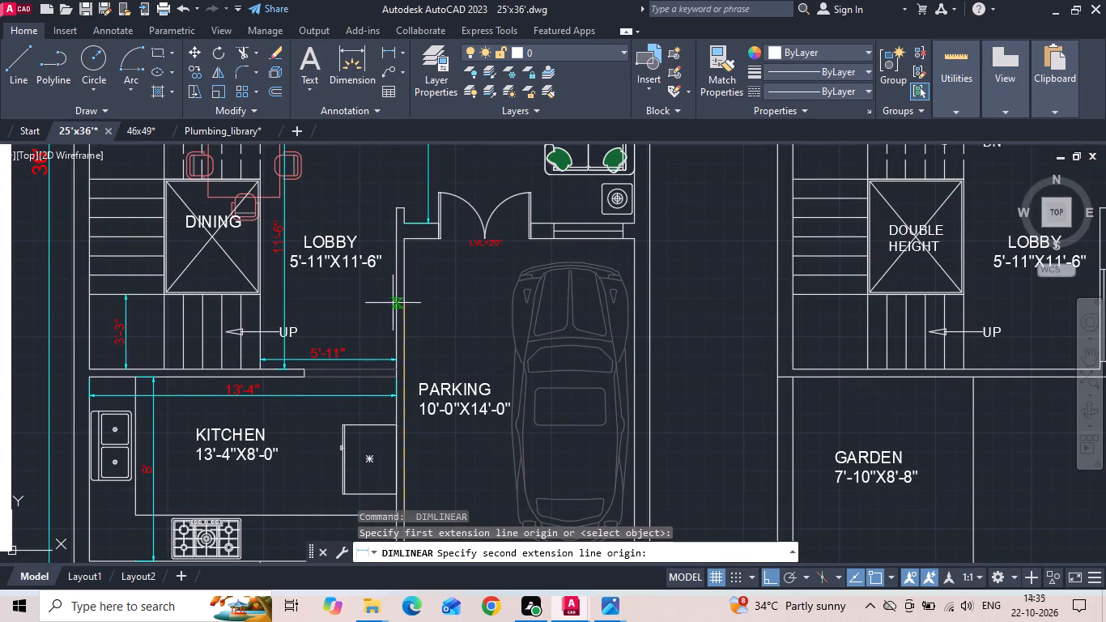
{"action": "left_click", "coordinate": [405, 236]}
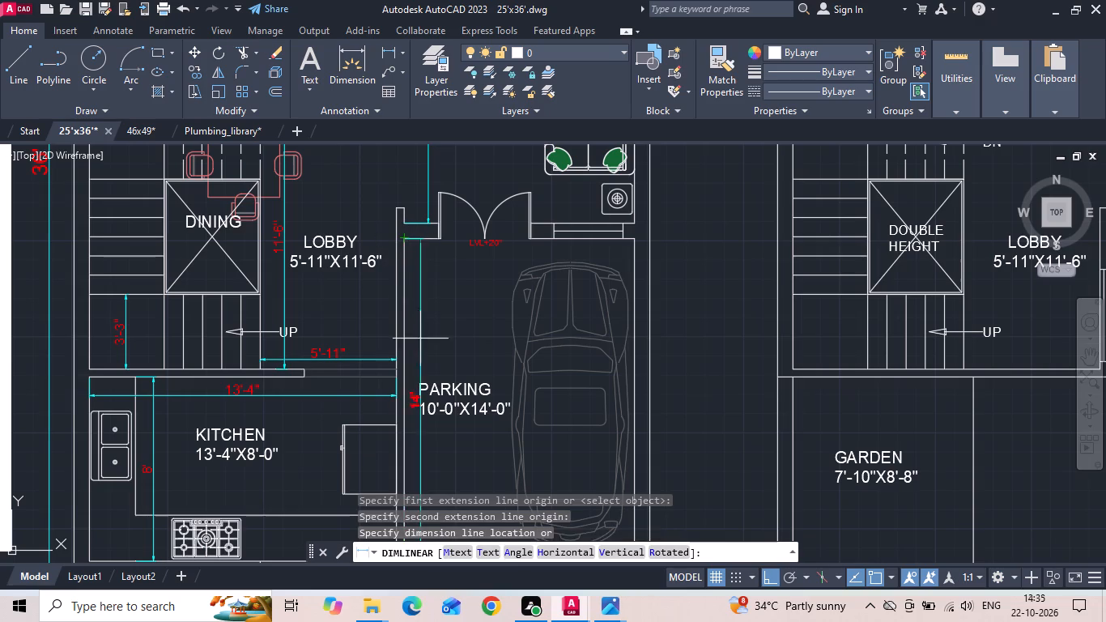
{"action": "scroll", "coordinate": [410, 438], "scroll_direction": "up", "scroll_amount": 2}
{"action": "left_click", "coordinate": [435, 464]}
{"action": "key", "text": "Escape"}
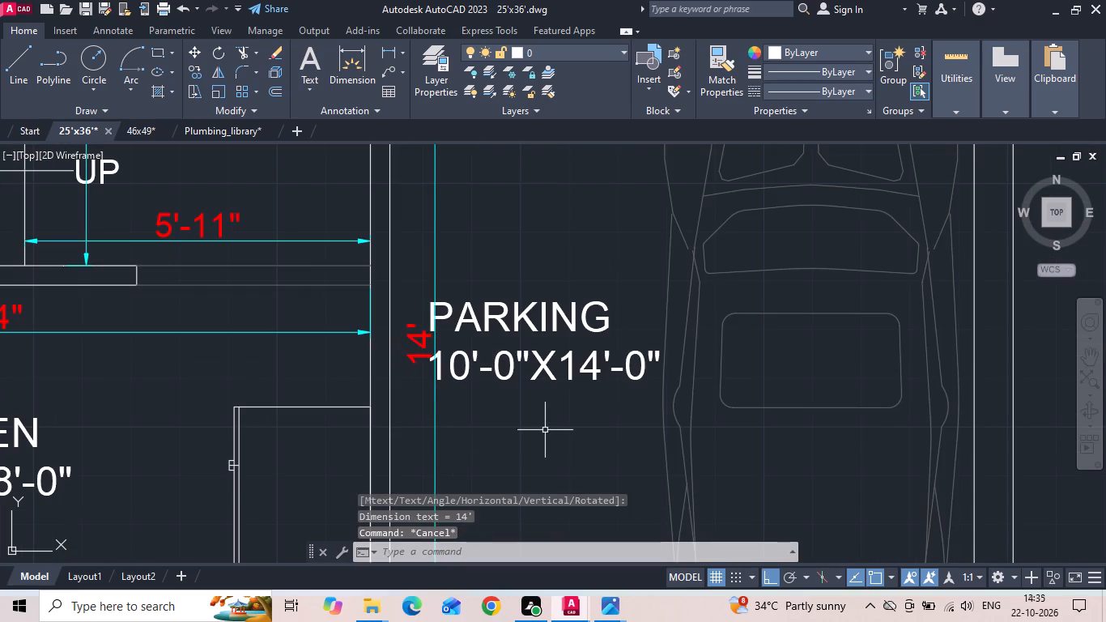
Move the ground floor PARKING label sideways toward the car so it clears the parking depth dimension.
{"action": "left_click", "coordinate": [507, 323]}
{"action": "right_click", "coordinate": [504, 321]}
{"action": "left_click", "coordinate": [529, 296]}
{"action": "left_click", "coordinate": [527, 429]}
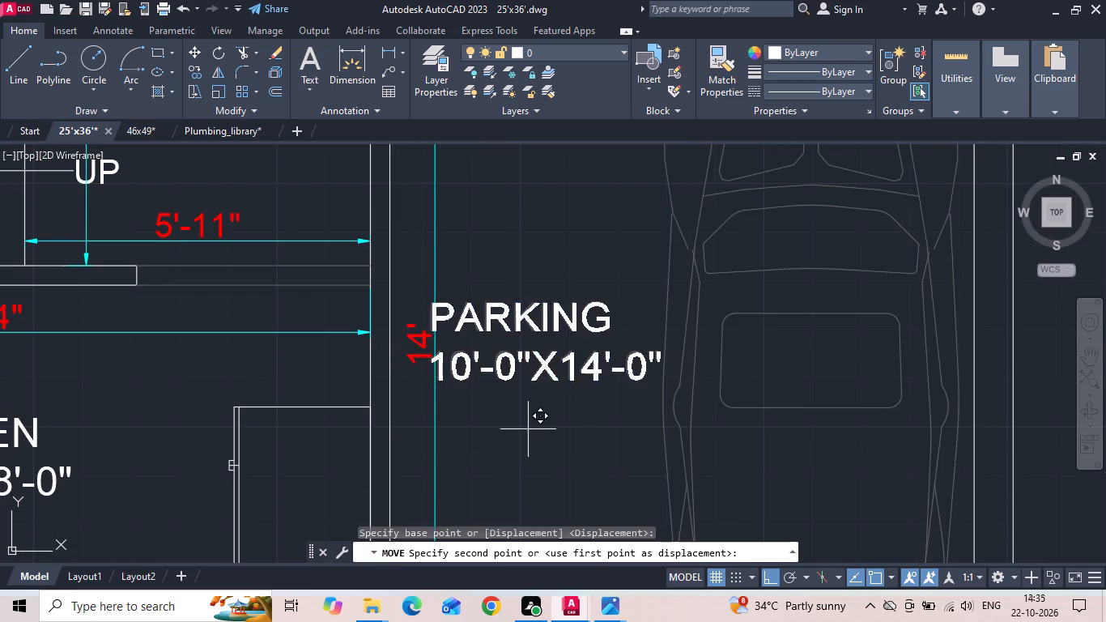
{"action": "left_click", "coordinate": [562, 425]}
Add a horizontal linear dimension for the ground floor parking's inside width, placed just below the entrance wall.
{"action": "scroll", "coordinate": [508, 438], "scroll_direction": "down", "scroll_amount": 2}
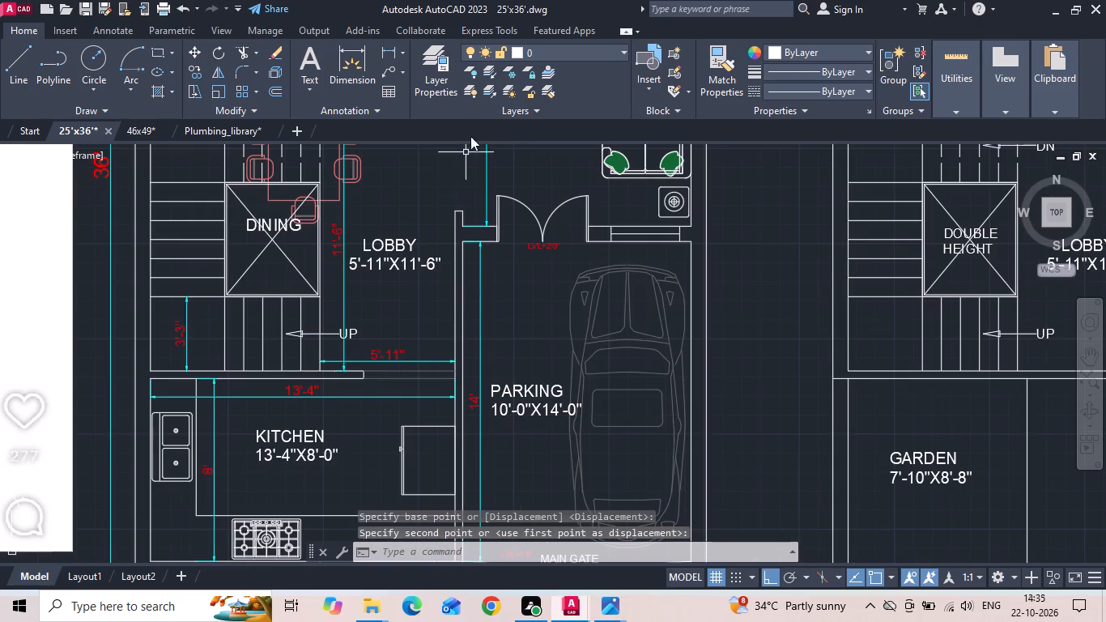
{"action": "left_click", "coordinate": [389, 48]}
{"action": "scroll", "coordinate": [470, 224], "scroll_direction": "down", "scroll_amount": 1}
{"action": "scroll", "coordinate": [498, 411], "scroll_direction": "up", "scroll_amount": 2}
{"action": "scroll", "coordinate": [437, 455], "scroll_direction": "down", "scroll_amount": 1}
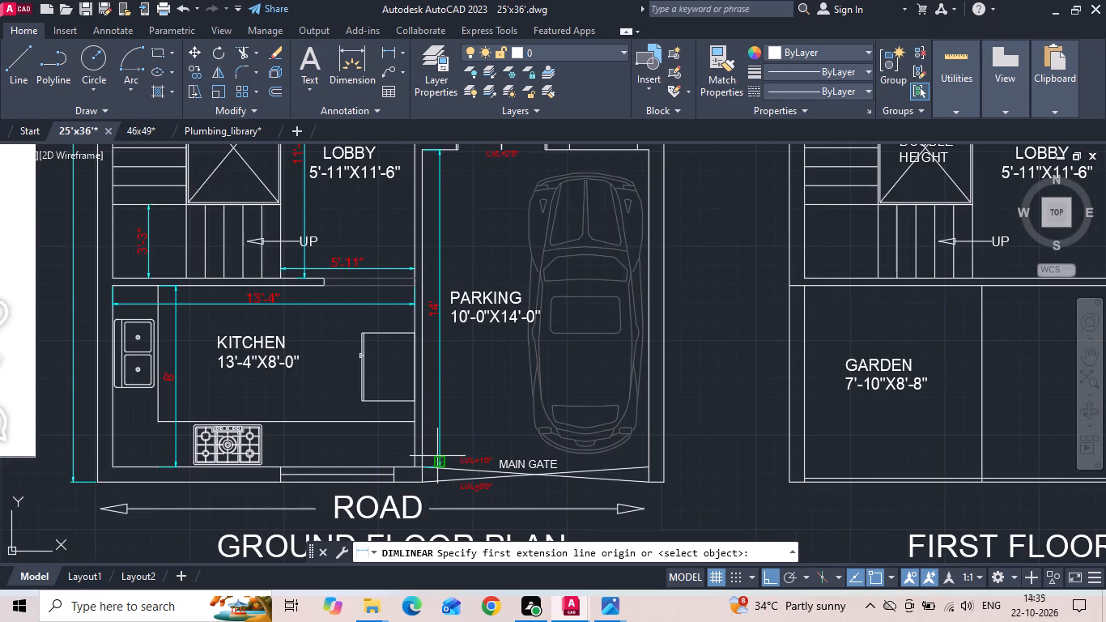
{"action": "scroll", "coordinate": [427, 412], "scroll_direction": "down", "scroll_amount": 1}
{"action": "scroll", "coordinate": [446, 262], "scroll_direction": "up", "scroll_amount": 1}
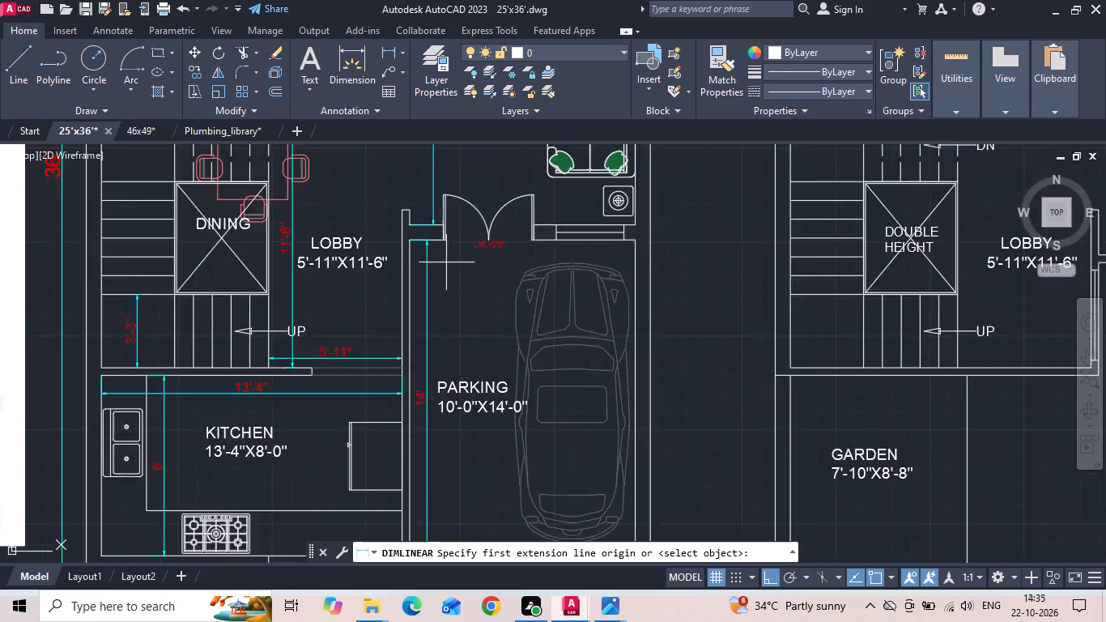
{"action": "scroll", "coordinate": [446, 255], "scroll_direction": "up", "scroll_amount": 2}
{"action": "left_click_drag", "start_coordinate": [348, 224], "coordinate": [360, 228]}
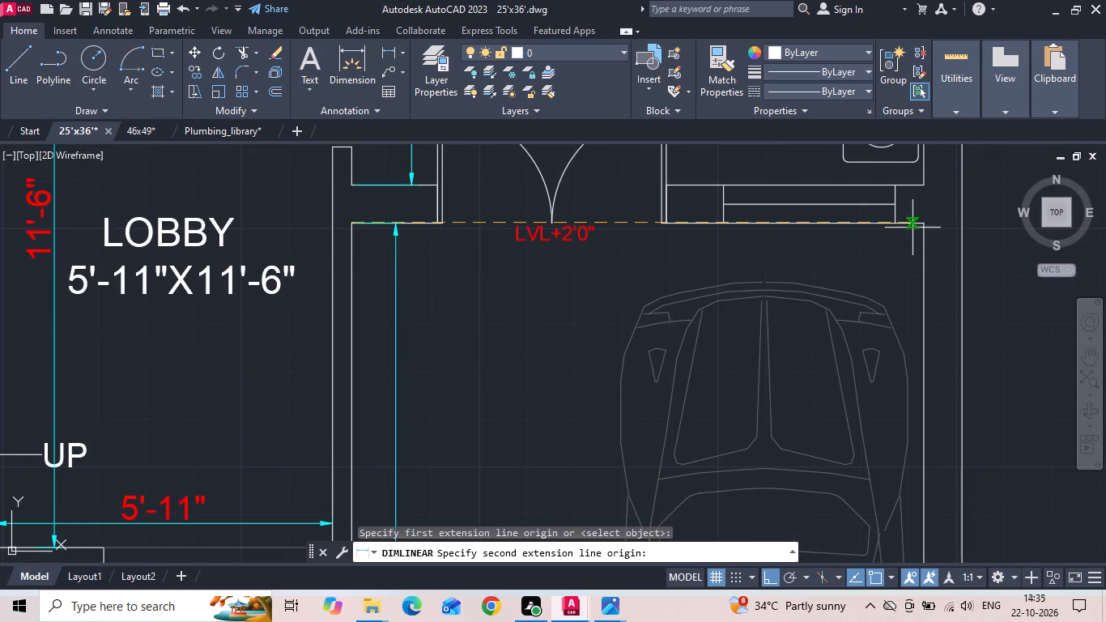
{"action": "left_click", "coordinate": [932, 224]}
{"action": "left_click", "coordinate": [810, 273]}
Save the drawing.
{"action": "scroll", "coordinate": [513, 343], "scroll_direction": "down", "scroll_amount": 3}
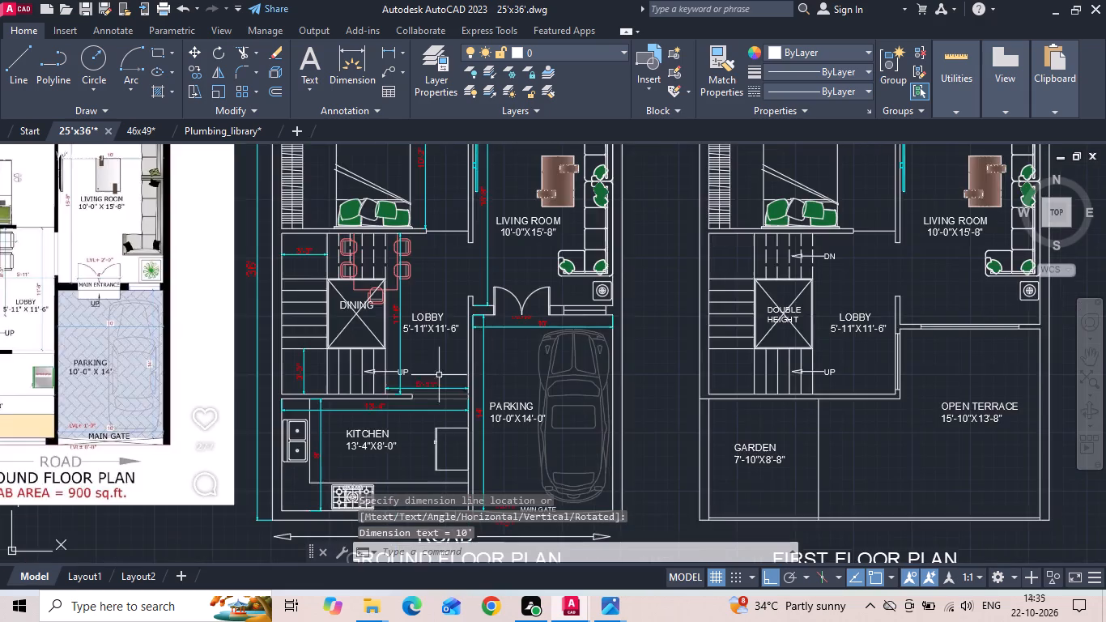
{"action": "scroll", "coordinate": [407, 391], "scroll_direction": "down", "scroll_amount": 1}
{"action": "key", "text": "ctrl+s"}
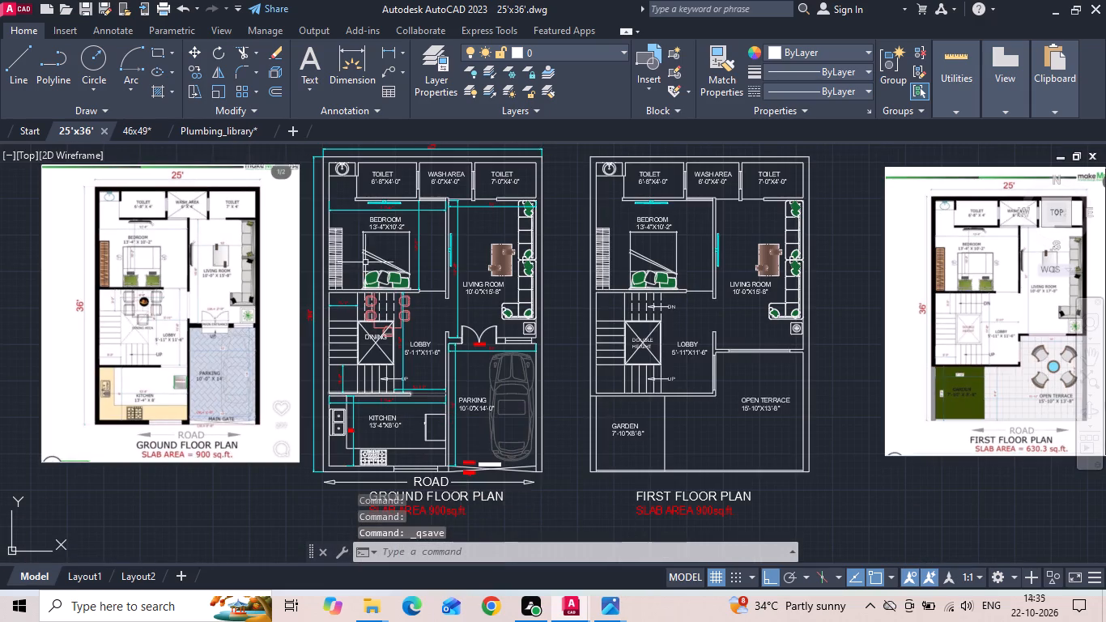
Add linear dimensions for the inside width and depth of the ground floor toilet beside the washbasin, placed clear of its label.
{"action": "scroll", "coordinate": [364, 163], "scroll_direction": "up", "scroll_amount": 3}
{"action": "middle_click_drag", "start_coordinate": [341, 164], "coordinate": [341, 227]}
{"action": "scroll", "coordinate": [341, 227], "scroll_direction": "up", "scroll_amount": 1}
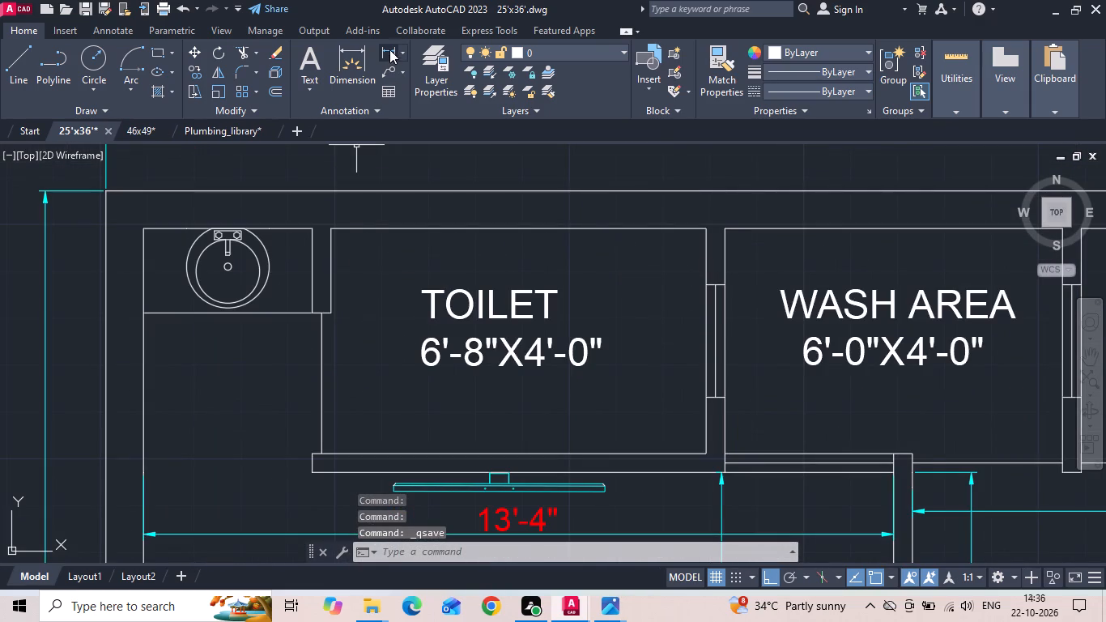
{"action": "left_click", "coordinate": [389, 49]}
{"action": "left_click", "coordinate": [330, 228]}
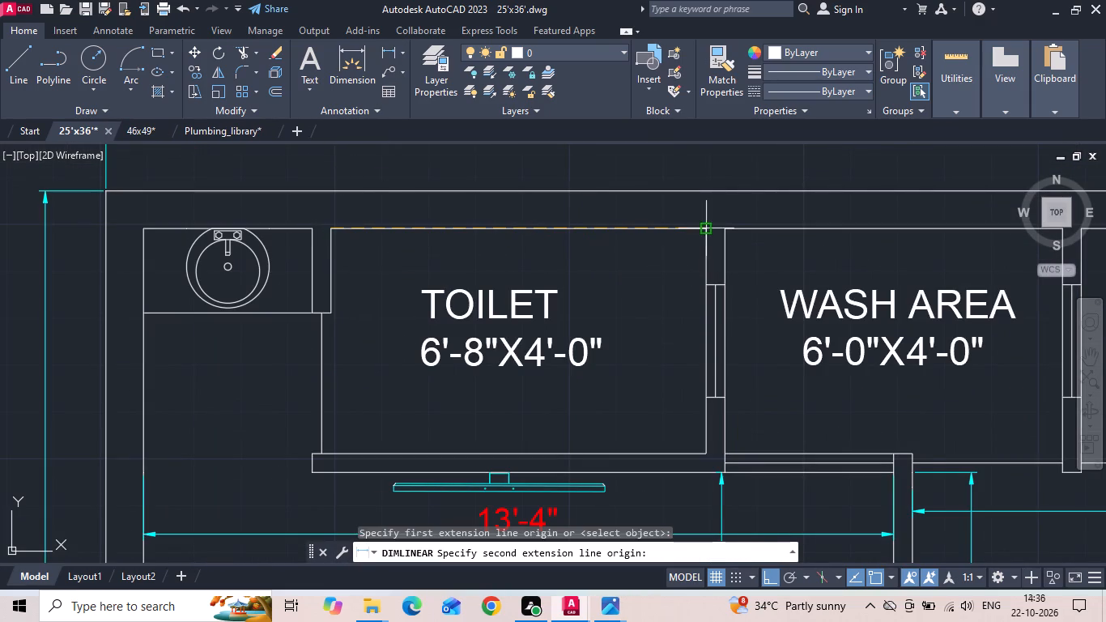
{"action": "left_click", "coordinate": [707, 224]}
{"action": "left_click", "coordinate": [678, 264]}
{"action": "key", "text": "space"}
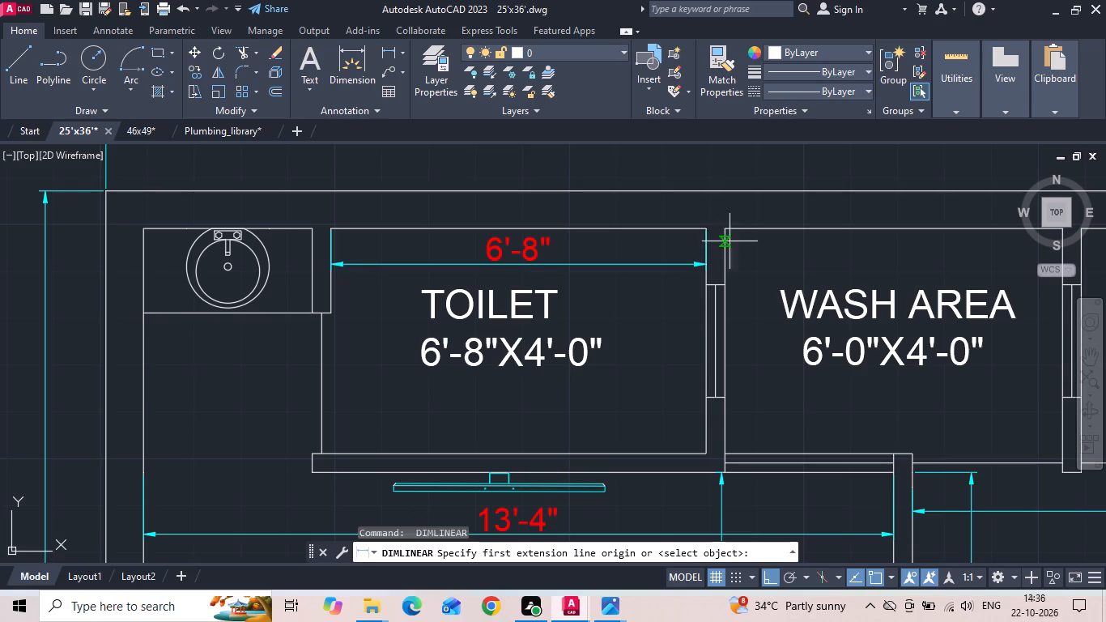
{"action": "left_click", "coordinate": [704, 230]}
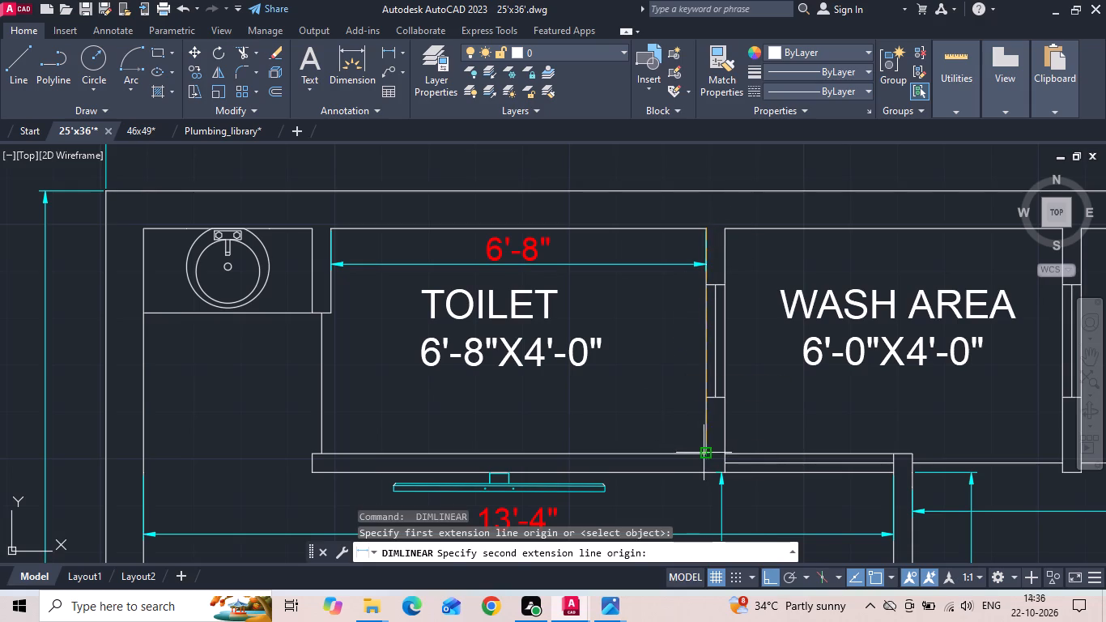
{"action": "left_click", "coordinate": [705, 454]}
{"action": "left_click", "coordinate": [683, 428]}
Add linear dimensions for the ground floor wash area's inside width along the rear wall and depth beside the wall shared with the washbasin-side toilet.
{"action": "middle_click_drag", "start_coordinate": [741, 376], "coordinate": [310, 341]}
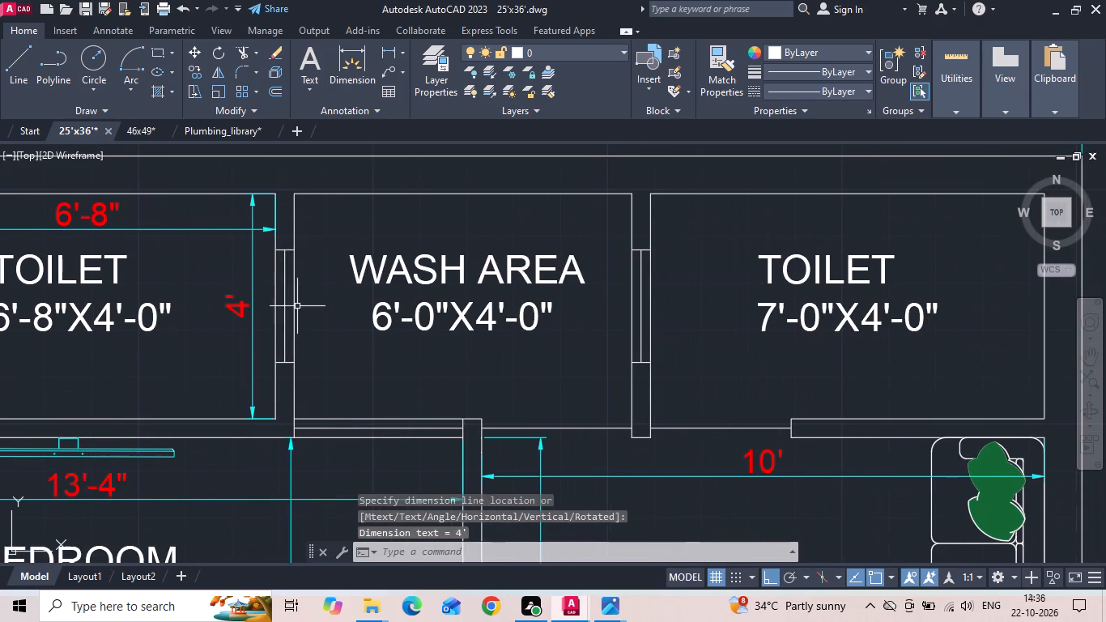
{"action": "key", "text": "space"}
{"action": "left_click", "coordinate": [290, 193]}
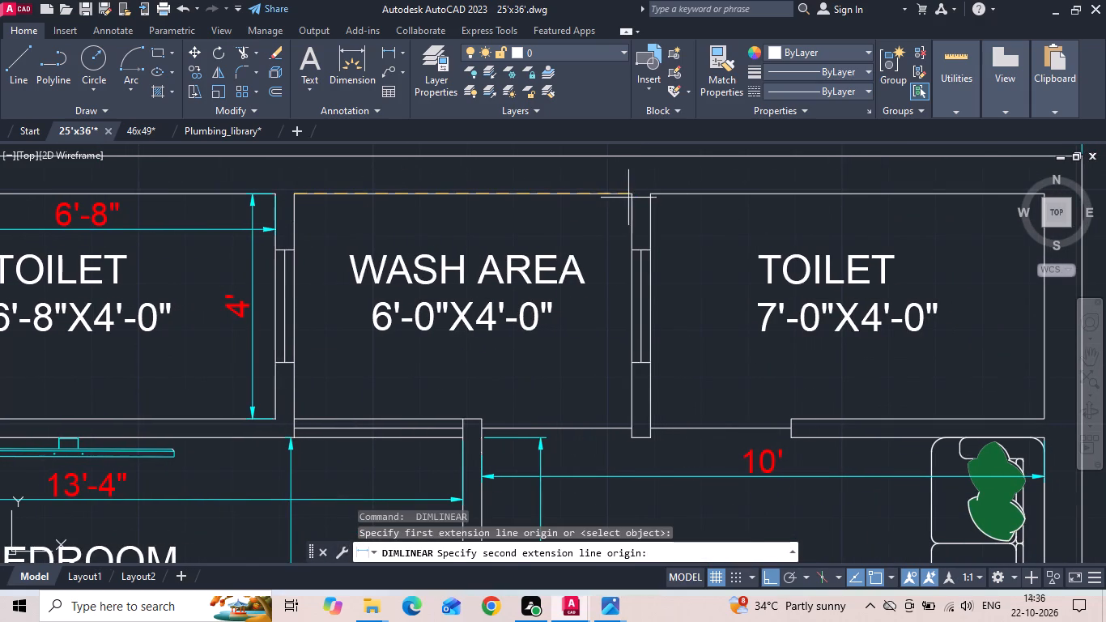
{"action": "left_click", "coordinate": [628, 193]}
{"action": "left_click", "coordinate": [623, 226]}
{"action": "key", "text": "space"}
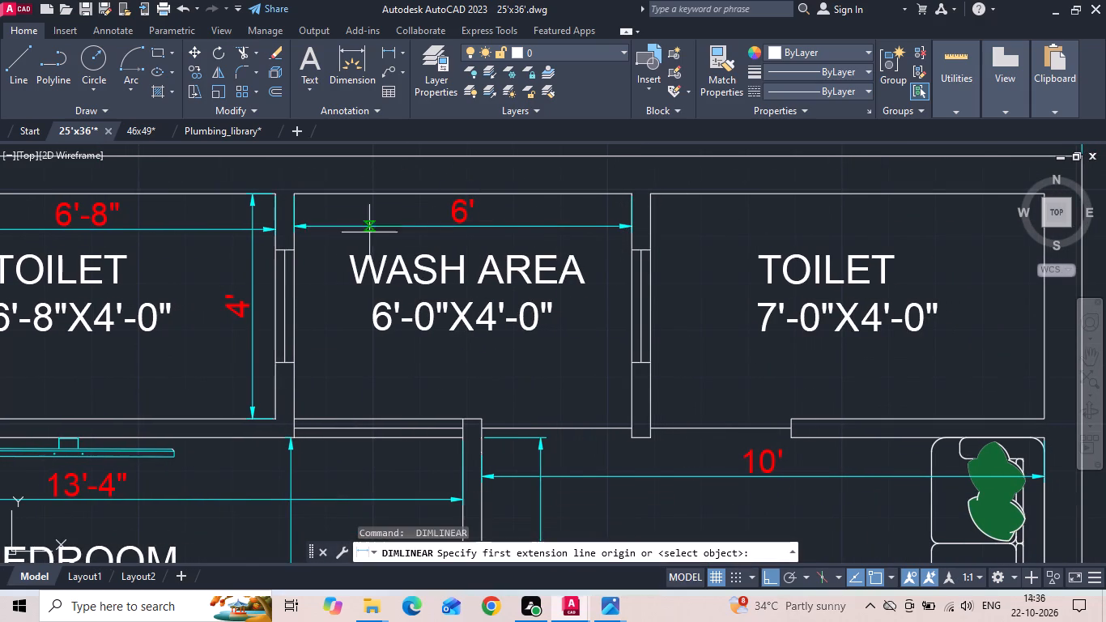
{"action": "left_click", "coordinate": [296, 191]}
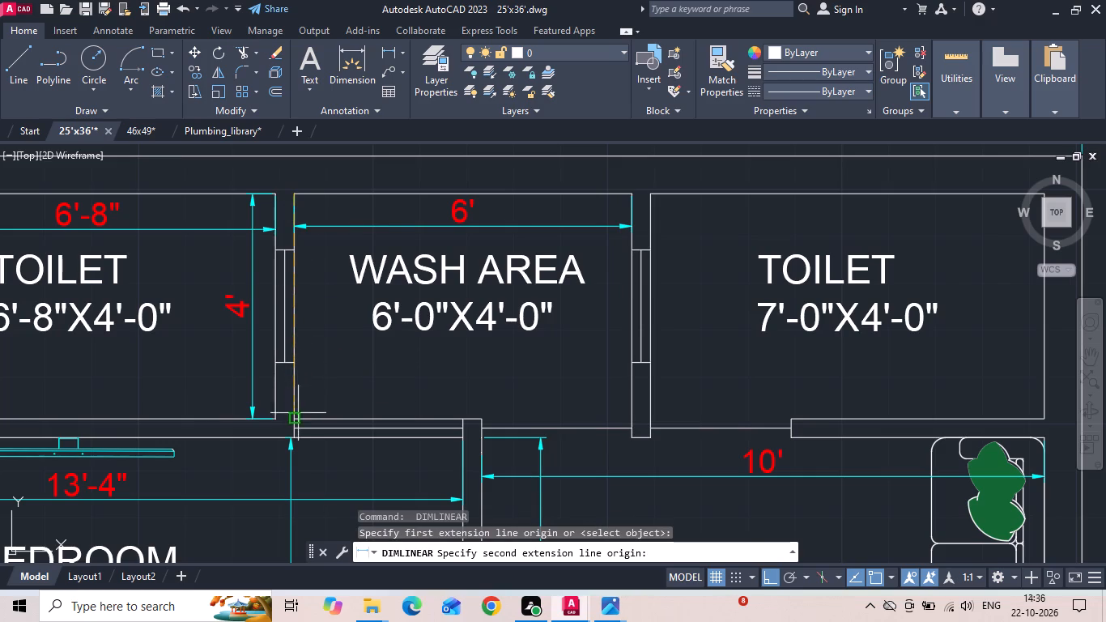
{"action": "left_click", "coordinate": [296, 418]}
{"action": "left_click", "coordinate": [329, 386]}
Add linear dimensions for the inside width and depth of the ground floor toilet behind the living room, placed along its outer walls.
{"action": "key", "text": "space"}
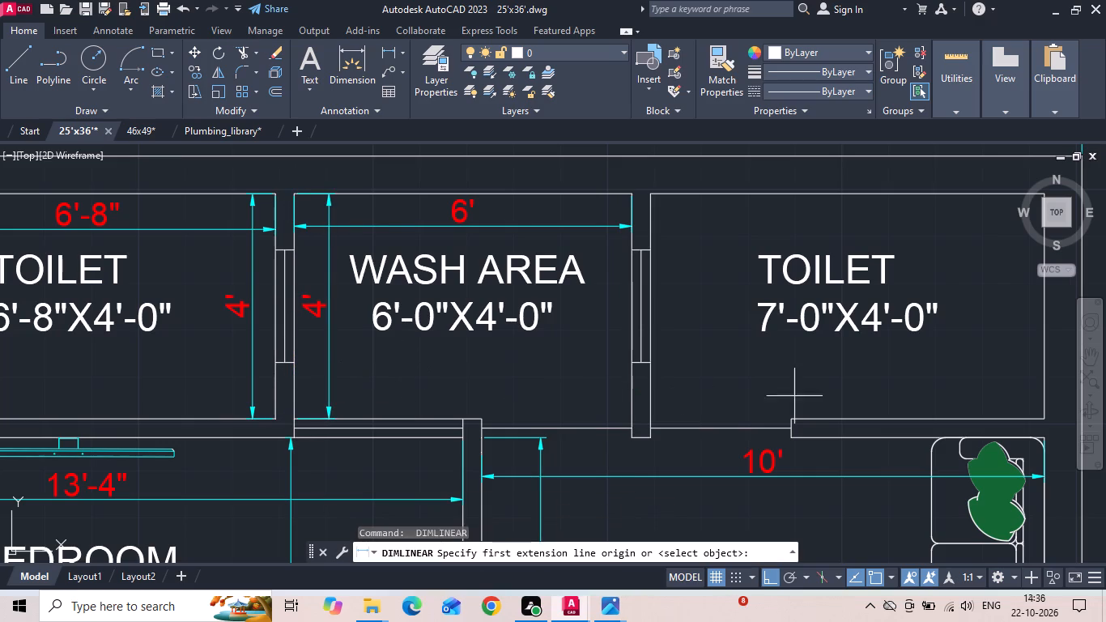
{"action": "middle_click_drag", "start_coordinate": [862, 404], "coordinate": [351, 392]}
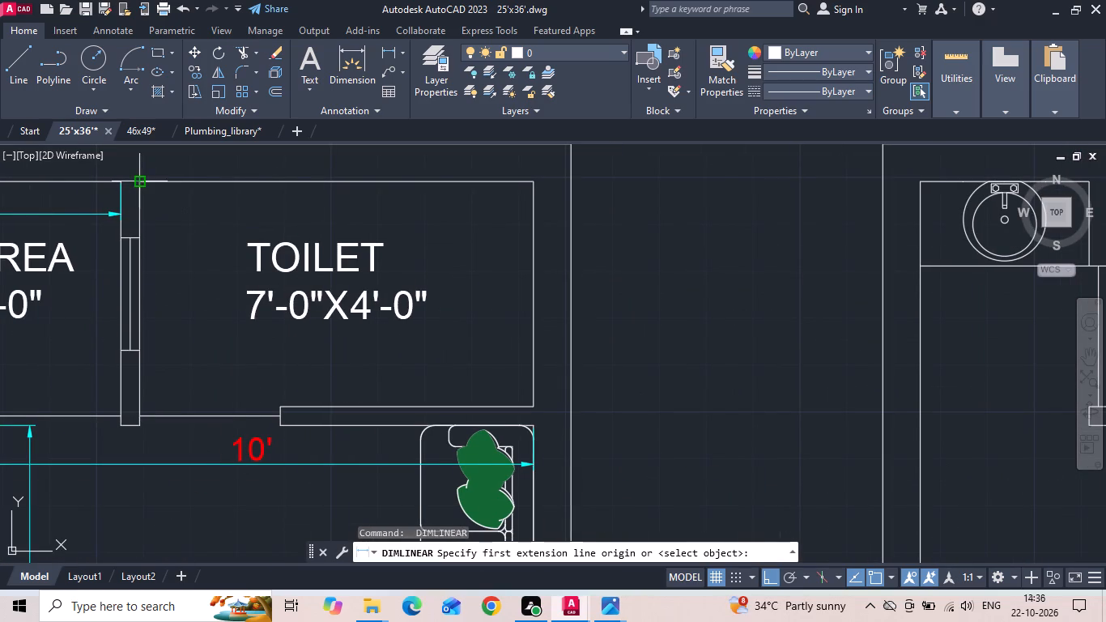
{"action": "left_click", "coordinate": [142, 178]}
{"action": "left_click", "coordinate": [536, 180]}
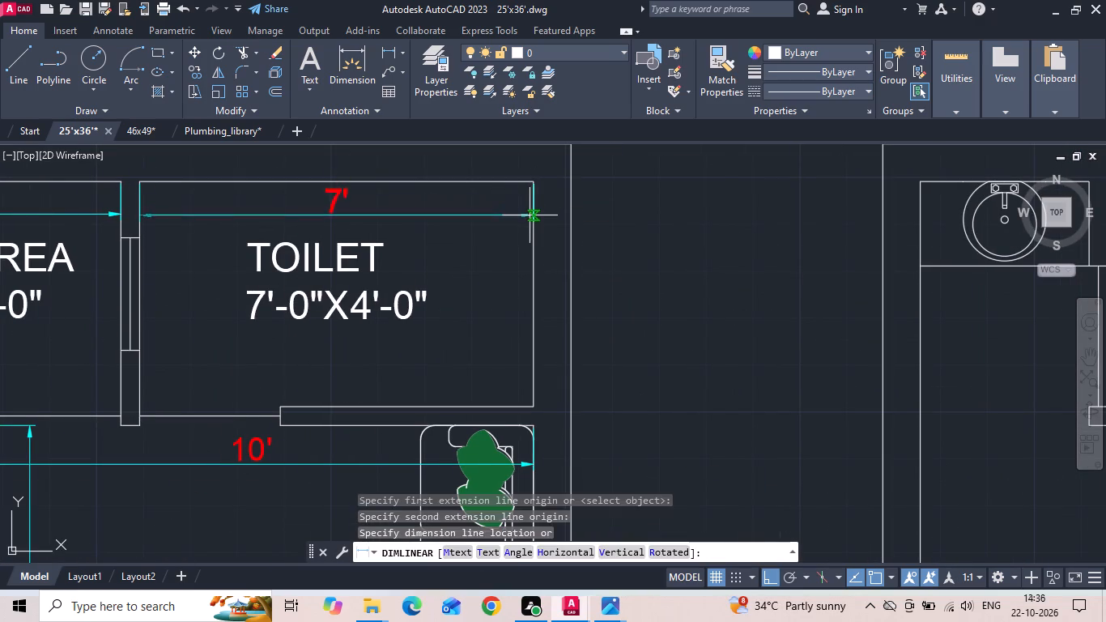
{"action": "left_click", "coordinate": [530, 215]}
{"action": "key", "text": "space"}
{"action": "left_click", "coordinate": [532, 181]}
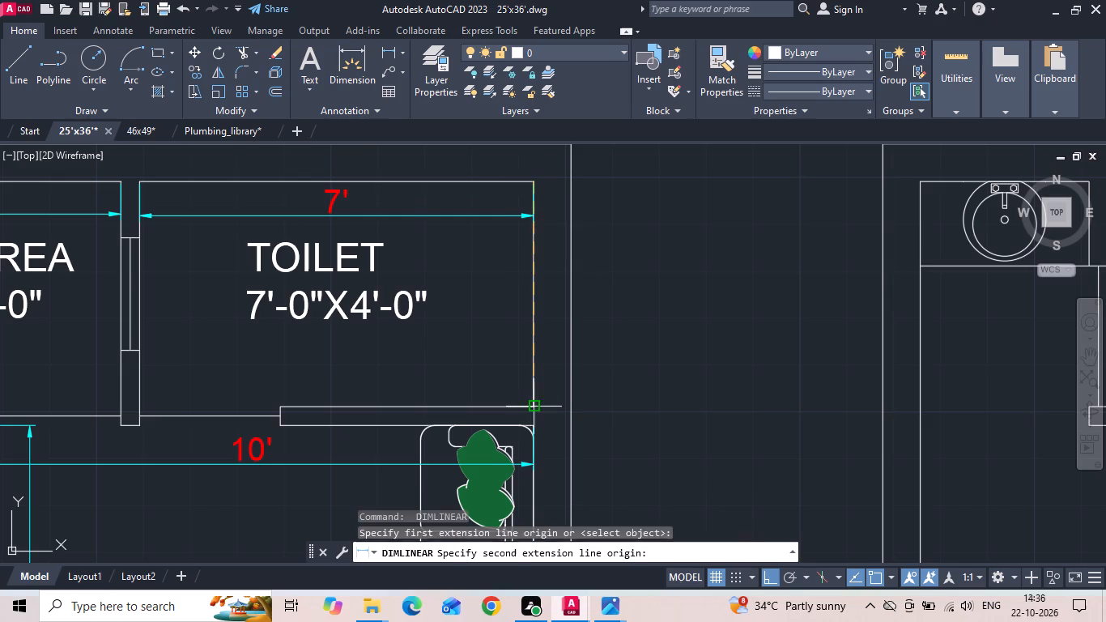
{"action": "left_click", "coordinate": [534, 403]}
{"action": "left_click", "coordinate": [510, 367]}
Add linear dimensions for the inside width and depth of the first floor toilet beside the washbasin, matching the ground floor placement.
{"action": "scroll", "coordinate": [261, 283], "scroll_direction": "down", "scroll_amount": 2}
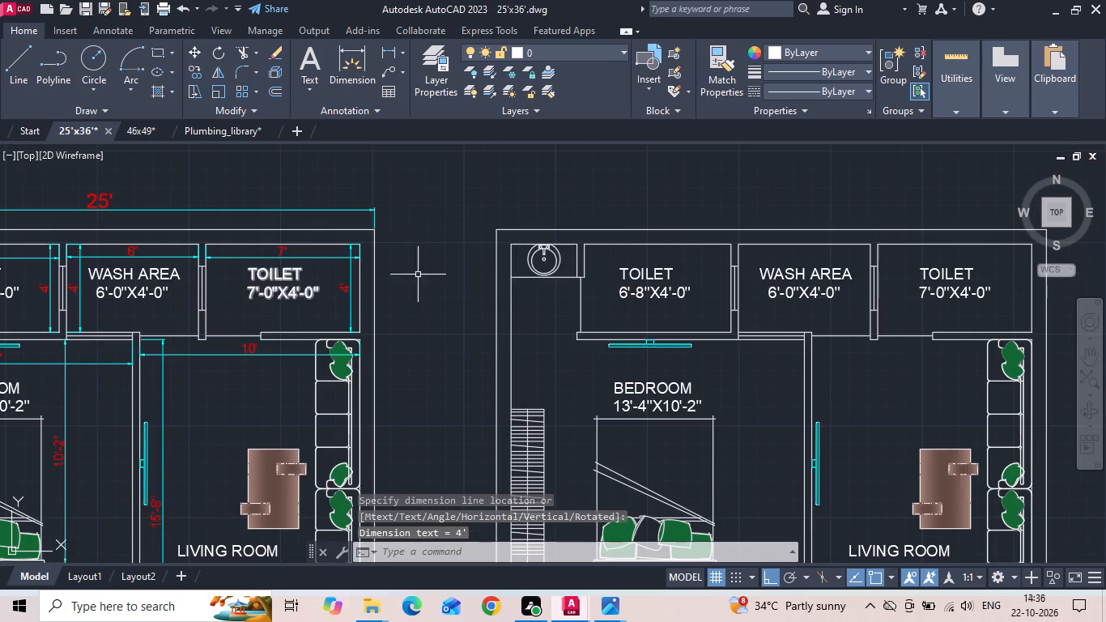
{"action": "scroll", "coordinate": [683, 269], "scroll_direction": "up", "scroll_amount": 2}
{"action": "middle_click_drag", "start_coordinate": [738, 251], "coordinate": [521, 257]}
{"action": "key", "text": "space"}
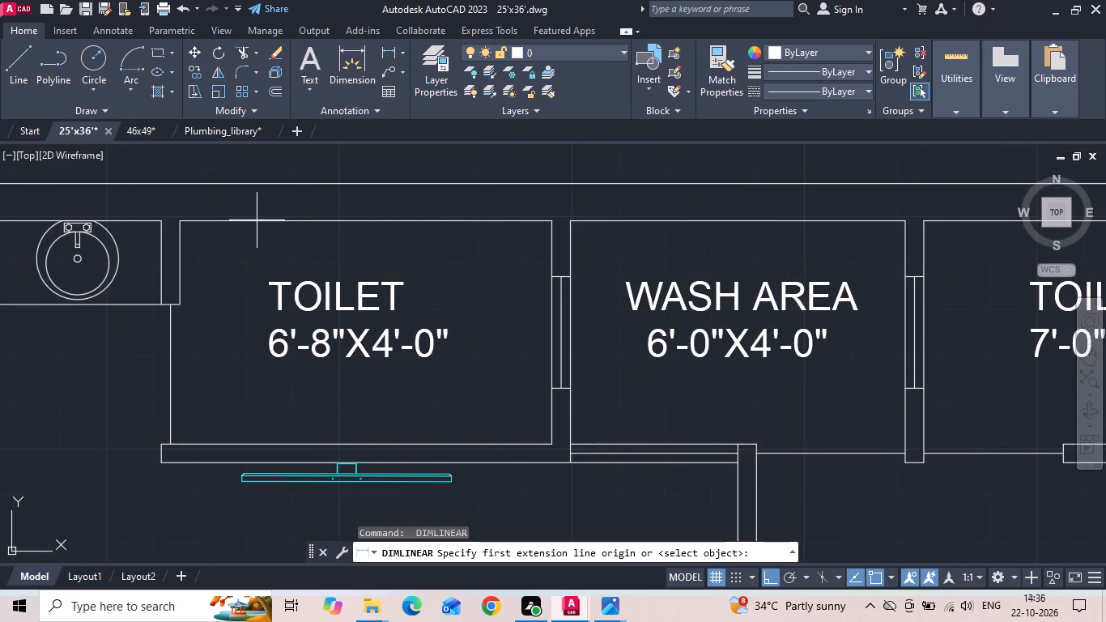
{"action": "left_click", "coordinate": [182, 222]}
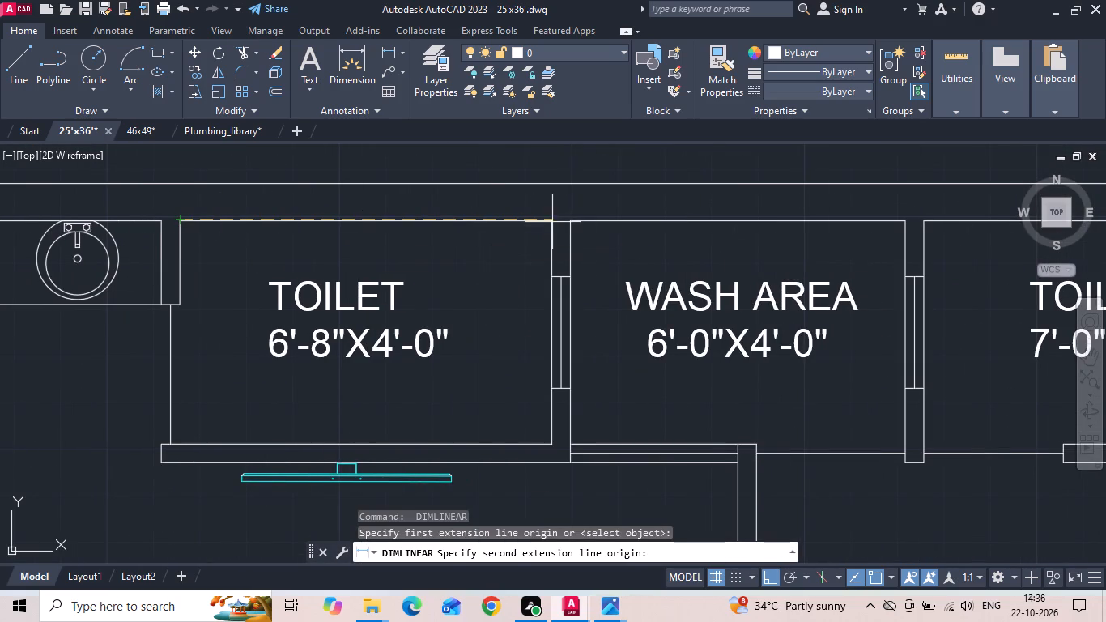
{"action": "left_click", "coordinate": [555, 219]}
{"action": "left_click", "coordinate": [532, 253]}
{"action": "key", "text": "space"}
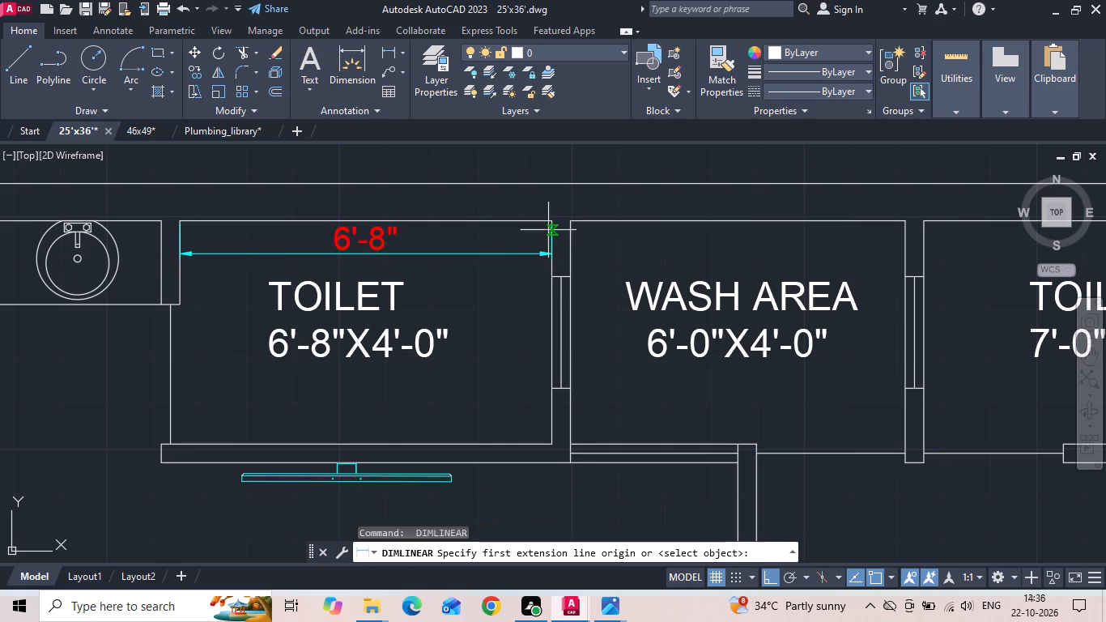
{"action": "left_click_drag", "start_coordinate": [551, 220], "coordinate": [547, 248]}
{"action": "left_click", "coordinate": [549, 445]}
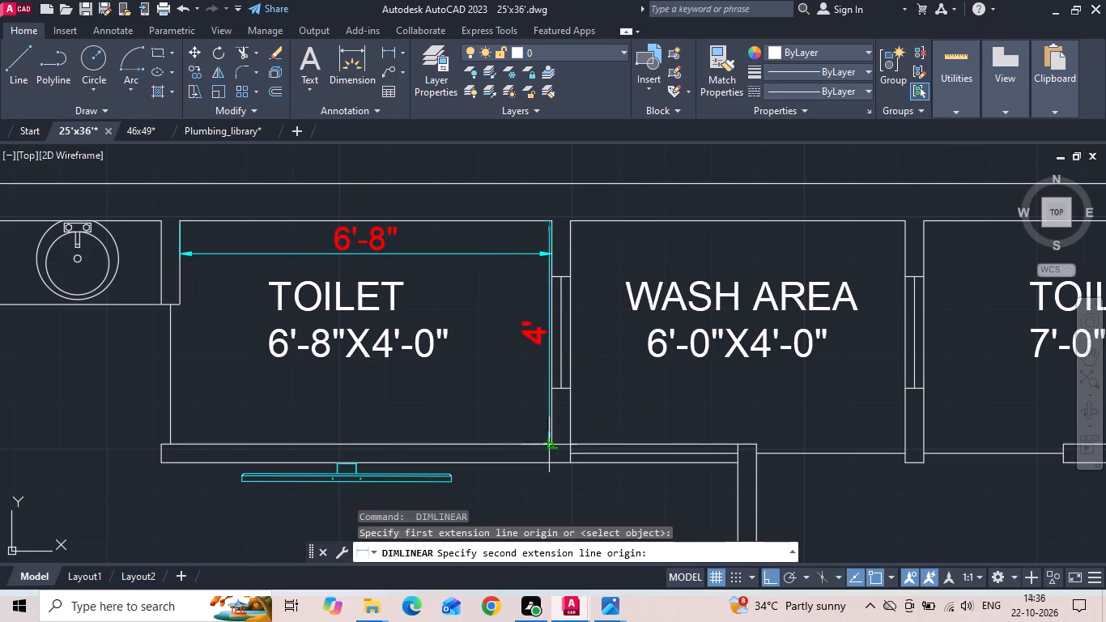
{"action": "left_click", "coordinate": [531, 418]}
Add linear dimensions for the first floor wash area's inside depth beside the shared toilet wall and width along the rear wall.
{"action": "key", "text": "space"}
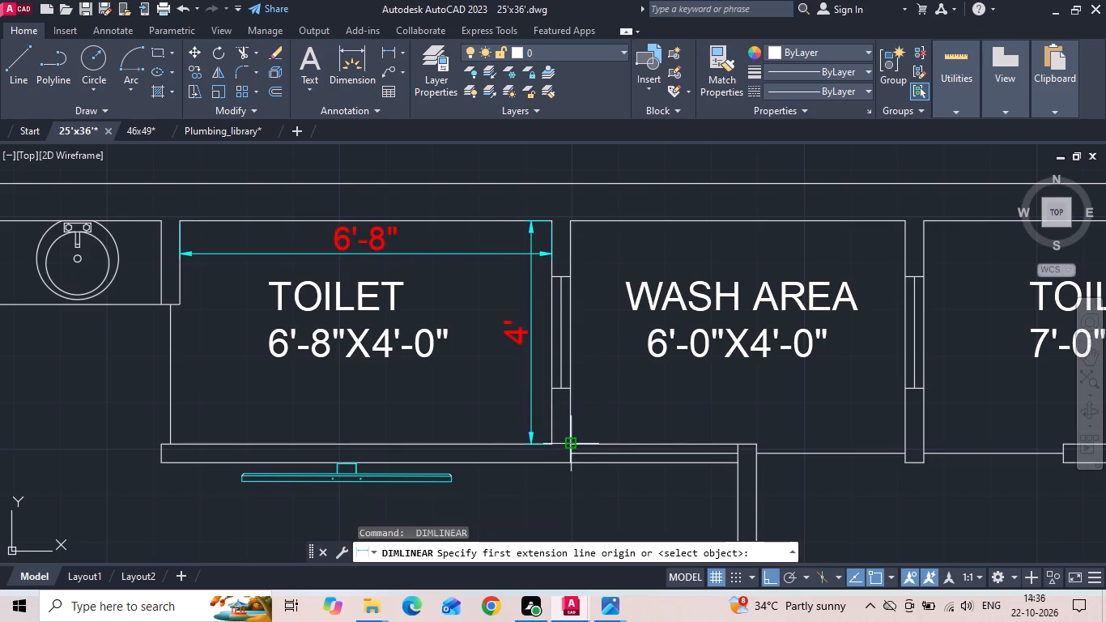
{"action": "left_click_drag", "start_coordinate": [572, 442], "coordinate": [568, 415]}
{"action": "left_click", "coordinate": [572, 220]}
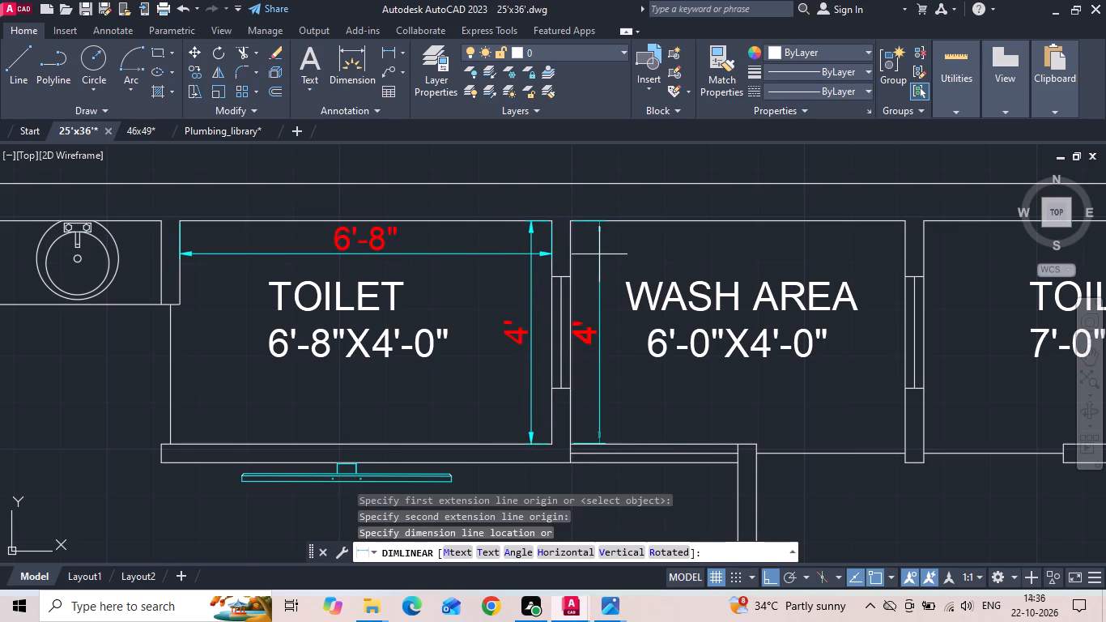
{"action": "left_click", "coordinate": [602, 260]}
{"action": "key", "text": "space"}
{"action": "left_click", "coordinate": [572, 223]}
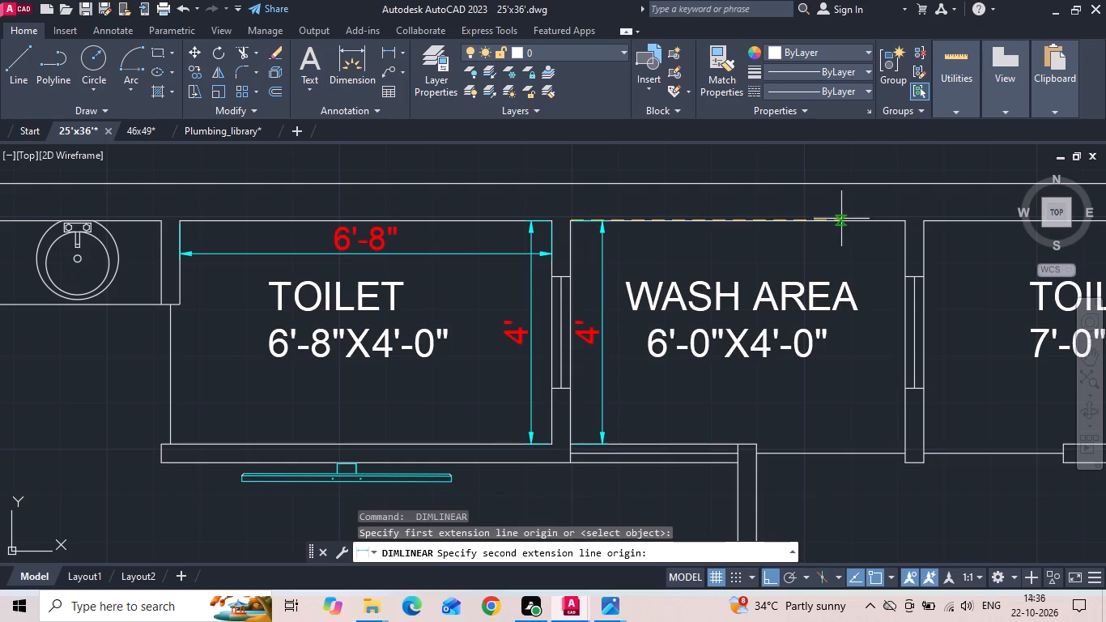
{"action": "left_click", "coordinate": [904, 222]}
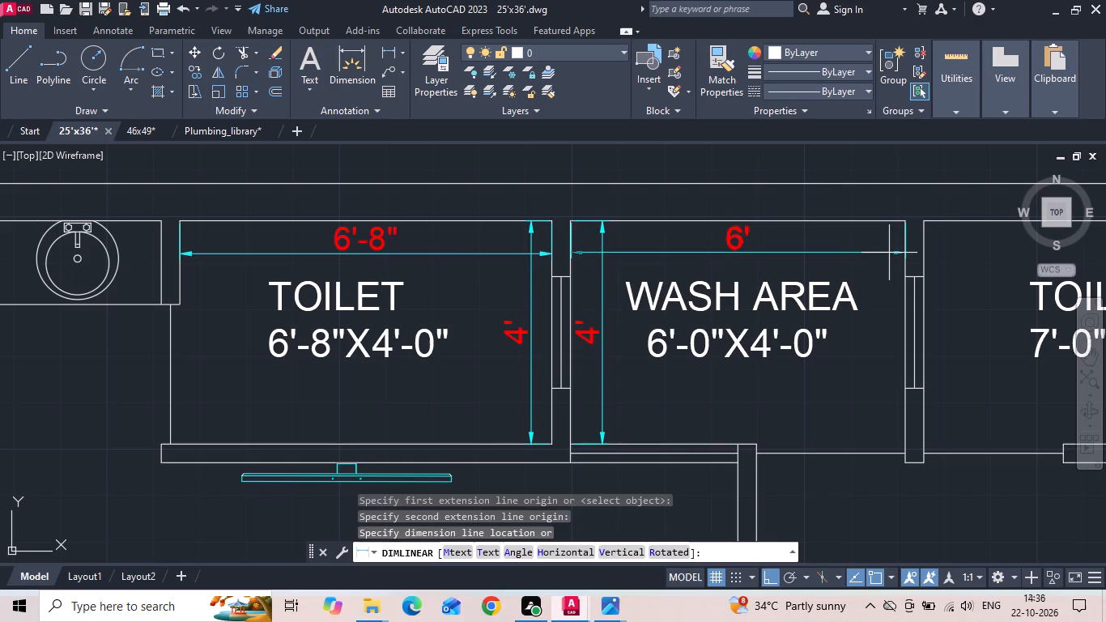
{"action": "left_click", "coordinate": [889, 249]}
Add linear dimensions for the inside width and depth of the first floor toilet behind the living room, placed along its outer walls.
{"action": "middle_click_drag", "start_coordinate": [833, 271], "coordinate": [365, 337]}
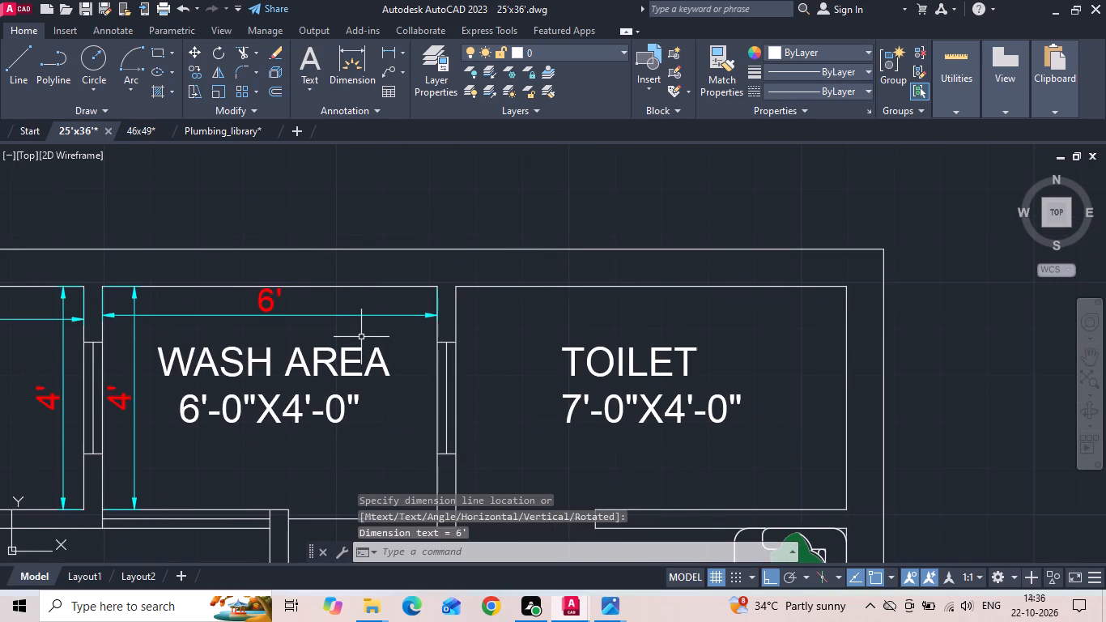
{"action": "type", "text": "DLI"}
{"action": "key", "text": "space"}
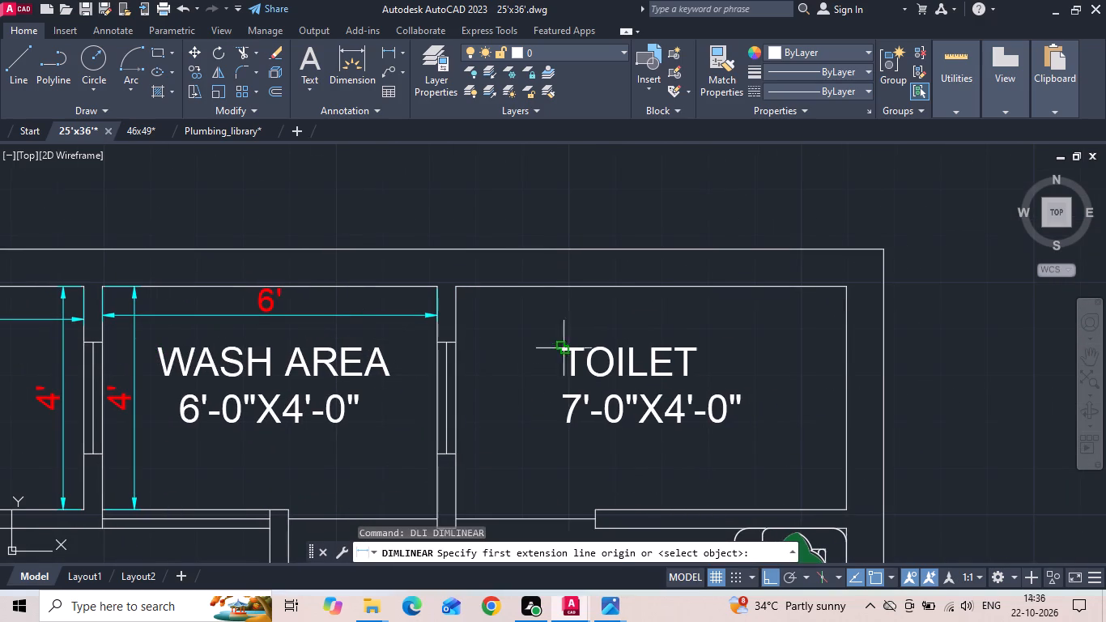
{"action": "left_click", "coordinate": [458, 286]}
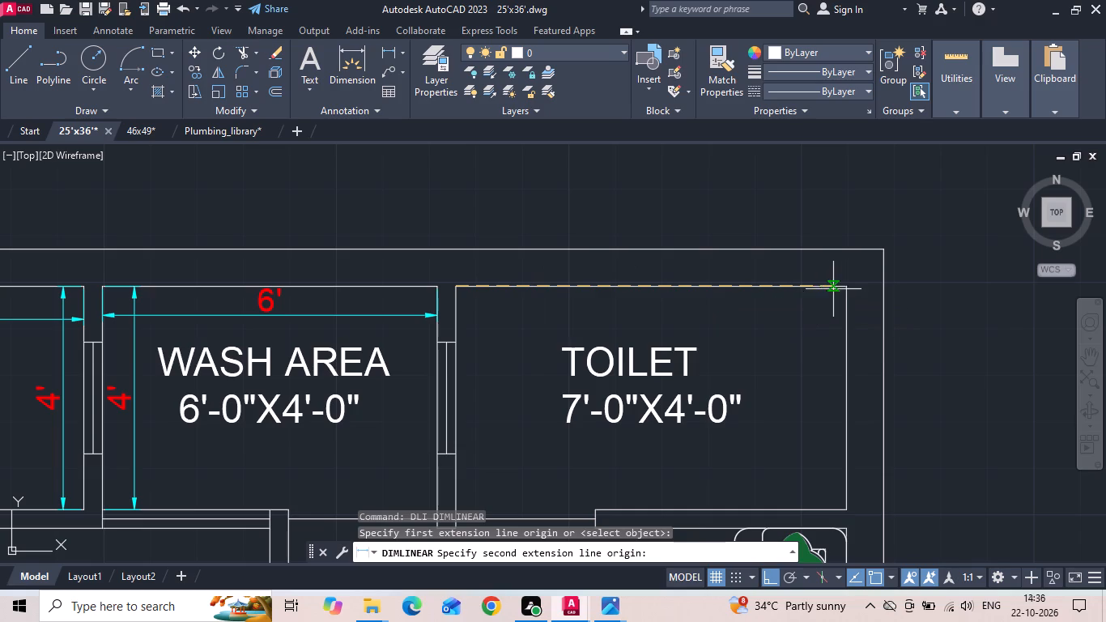
{"action": "left_click", "coordinate": [845, 286]}
{"action": "left_click", "coordinate": [832, 320]}
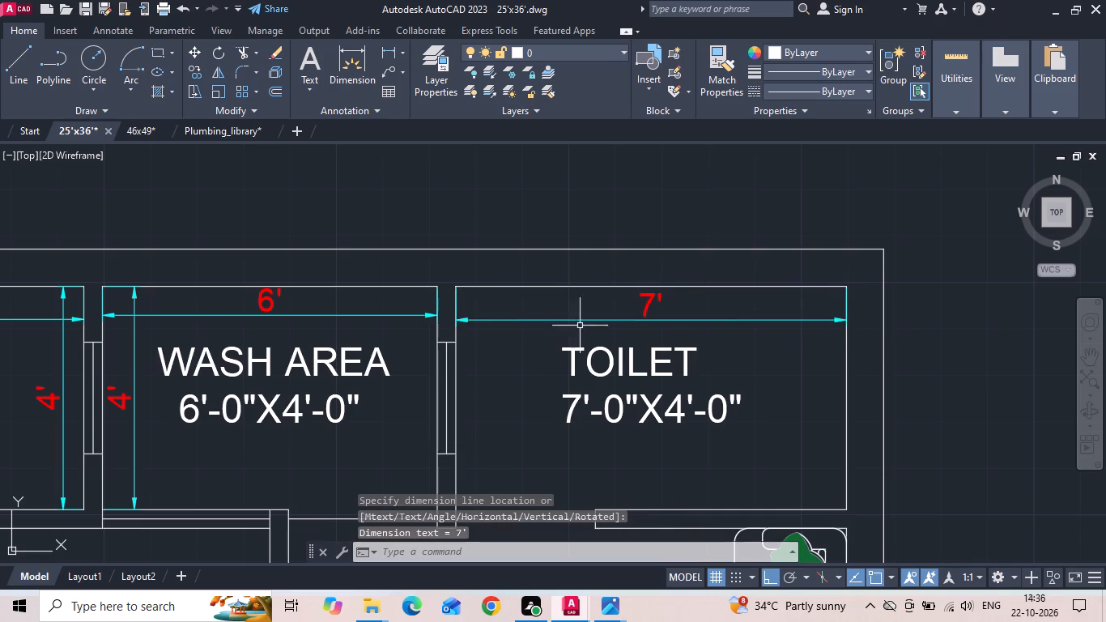
{"action": "key", "text": "space"}
{"action": "left_click", "coordinate": [849, 283]}
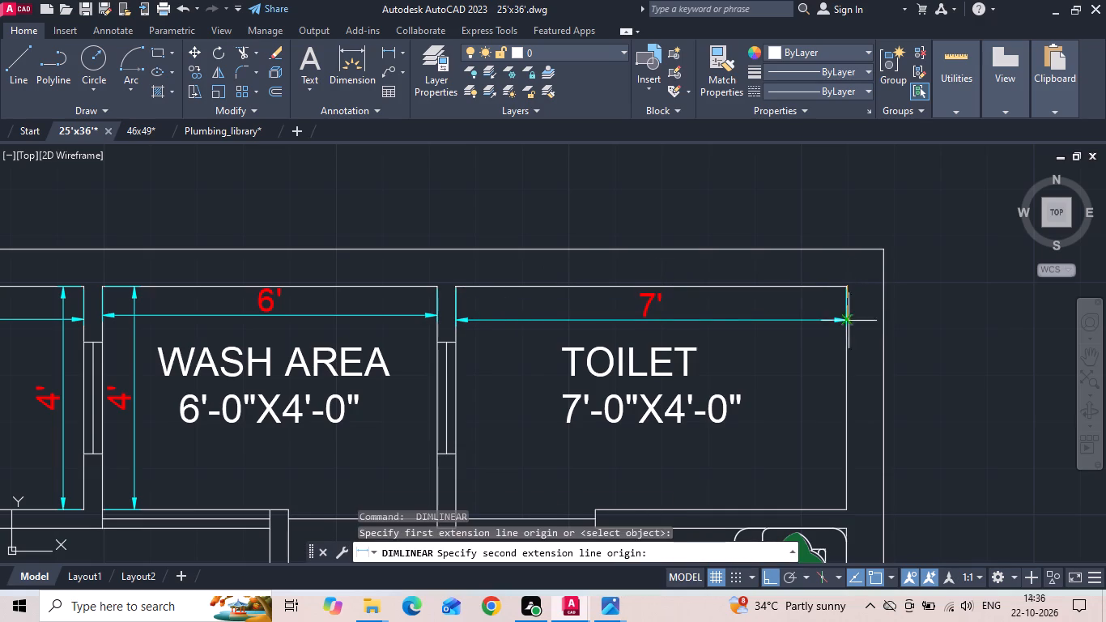
{"action": "left_click", "coordinate": [849, 508]}
{"action": "left_click", "coordinate": [827, 475]}
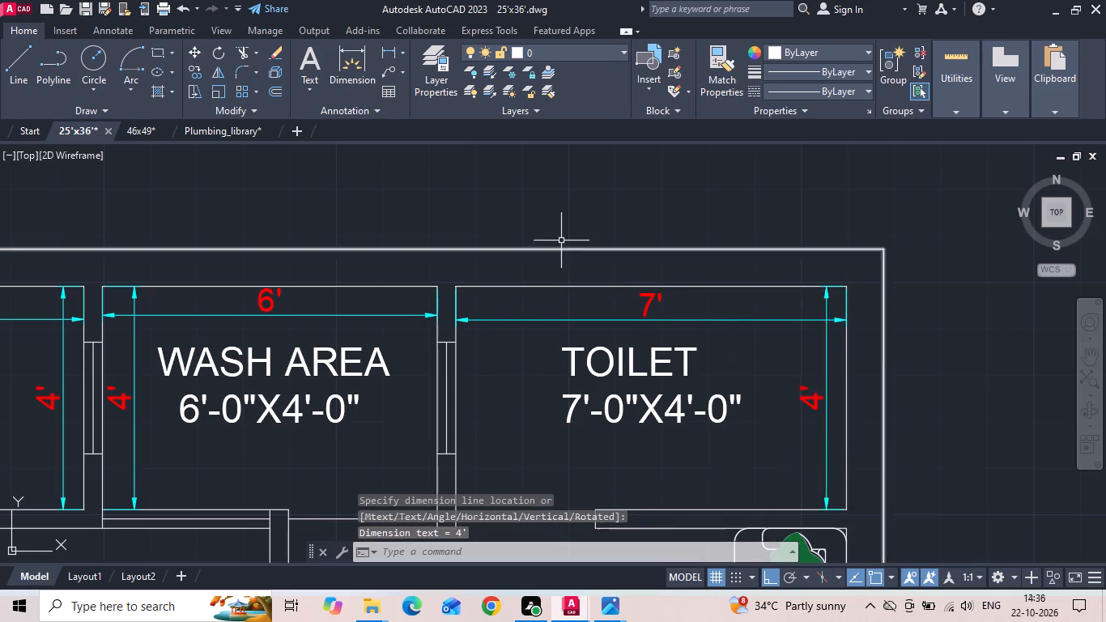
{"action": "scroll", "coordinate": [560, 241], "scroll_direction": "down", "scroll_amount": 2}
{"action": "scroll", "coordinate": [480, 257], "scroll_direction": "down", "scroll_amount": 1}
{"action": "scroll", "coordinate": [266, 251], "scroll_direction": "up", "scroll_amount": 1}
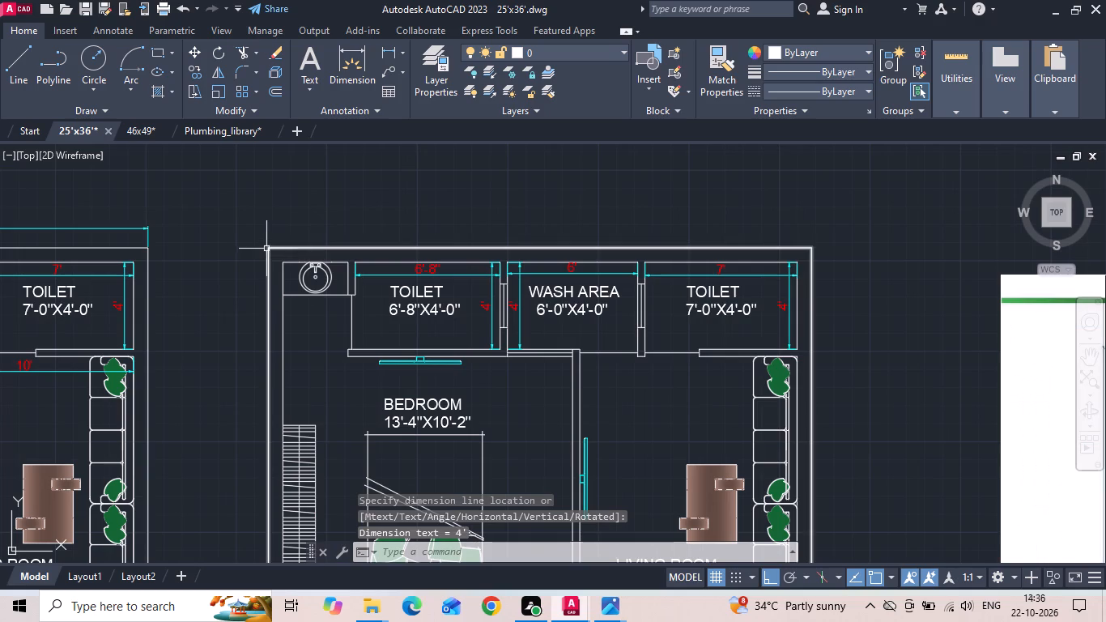
Add linear dimensions for the first floor bedroom's inside width below the rear-wall TV and depth beside the bed.
{"action": "middle_click_drag", "start_coordinate": [327, 329], "coordinate": [336, 224]}
{"action": "key", "text": "space"}
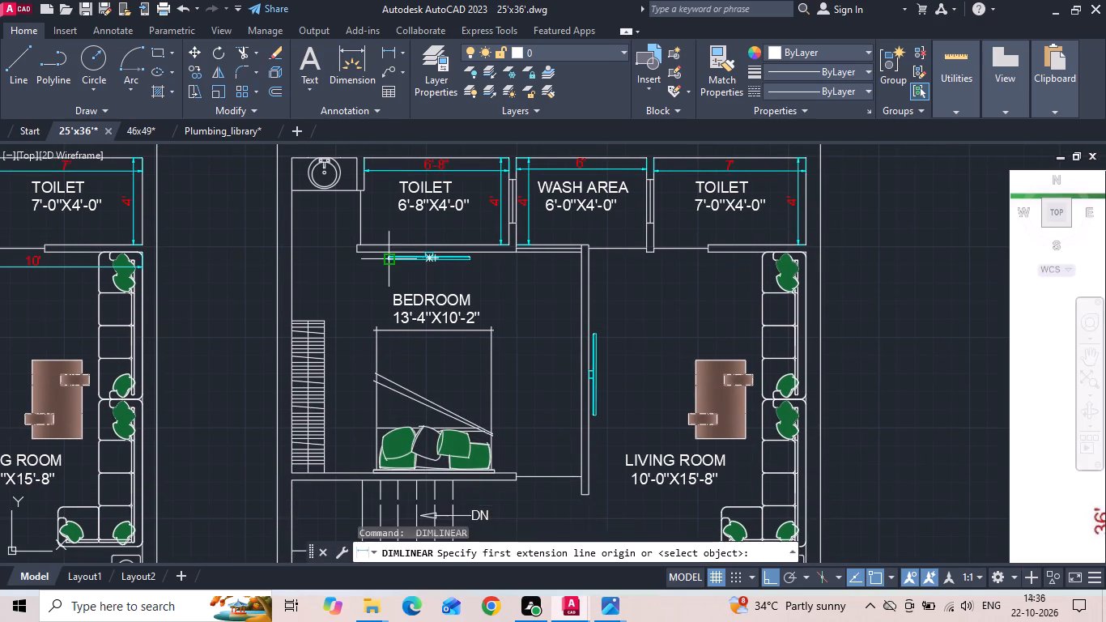
{"action": "scroll", "coordinate": [390, 260], "scroll_direction": "up", "scroll_amount": 1}
{"action": "left_click", "coordinate": [233, 256]}
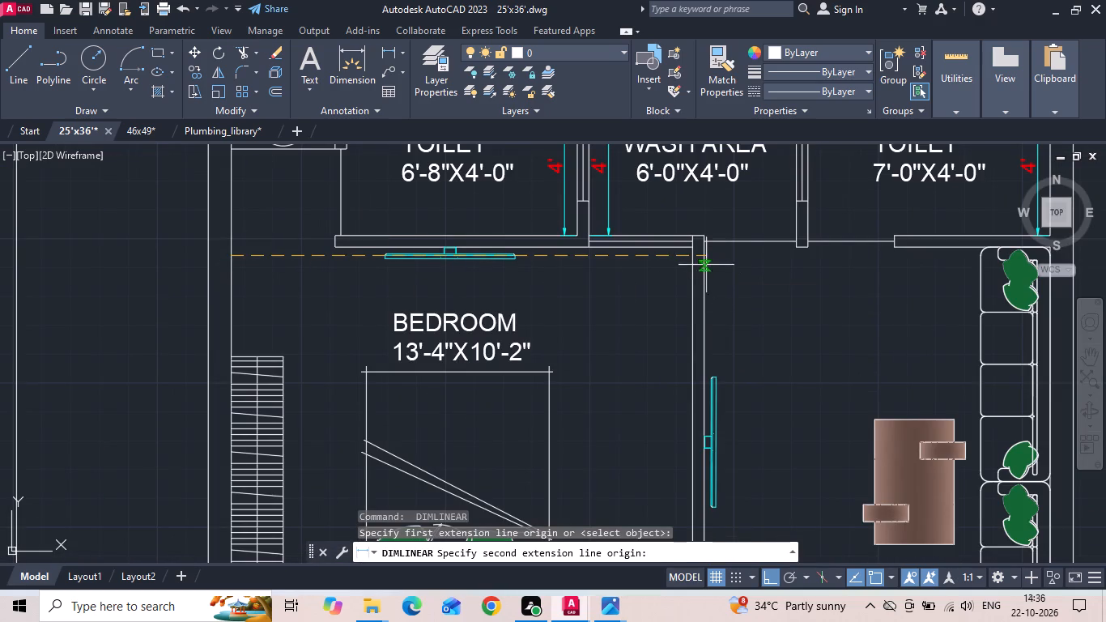
{"action": "left_click", "coordinate": [695, 253]}
{"action": "left_click", "coordinate": [679, 283]}
{"action": "key", "text": "space"}
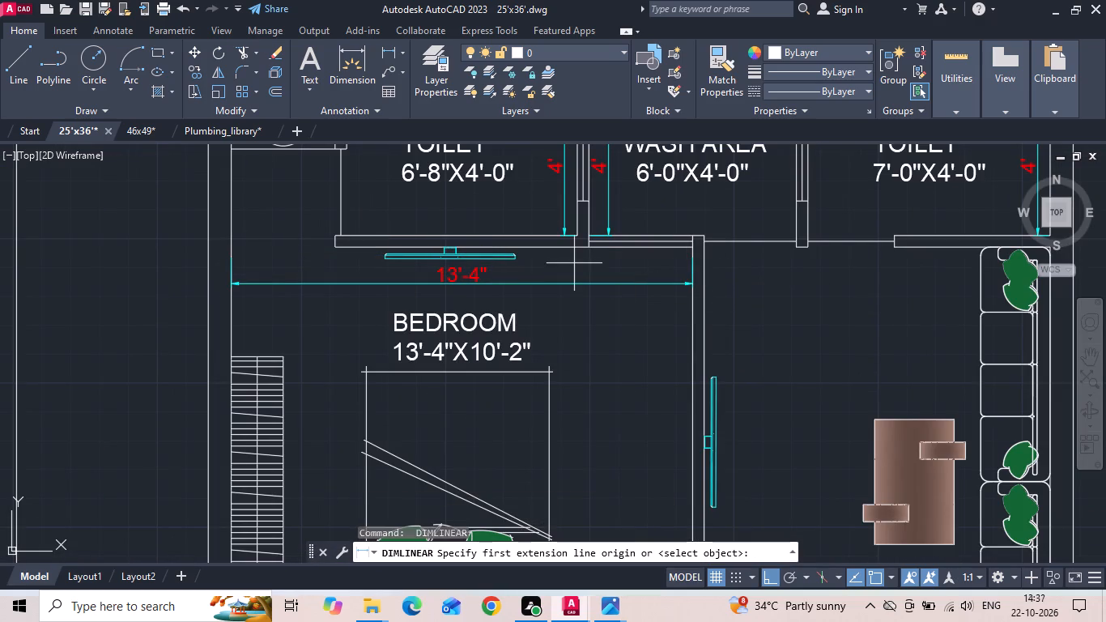
{"action": "left_click_drag", "start_coordinate": [585, 243], "coordinate": [585, 250]}
{"action": "middle_click_drag", "start_coordinate": [586, 391], "coordinate": [567, 271]}
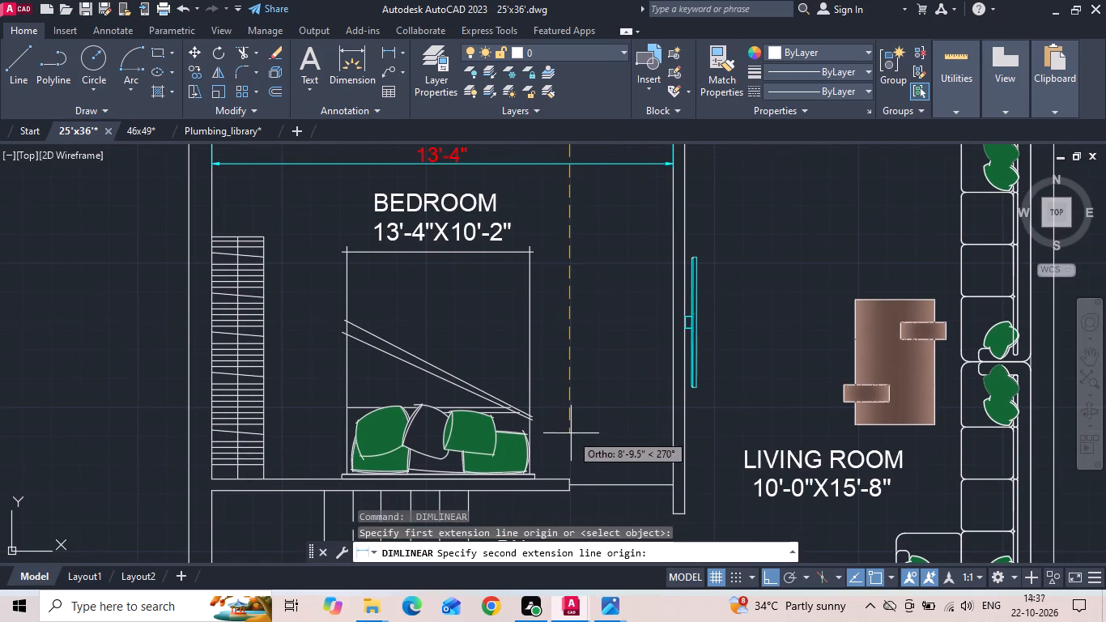
{"action": "left_click", "coordinate": [567, 478]}
{"action": "left_click", "coordinate": [558, 444]}
Add linear dimensions for the first floor garden's width along the staircase wall and depth along the outer side wall.
{"action": "scroll", "coordinate": [556, 260], "scroll_direction": "down", "scroll_amount": 2}
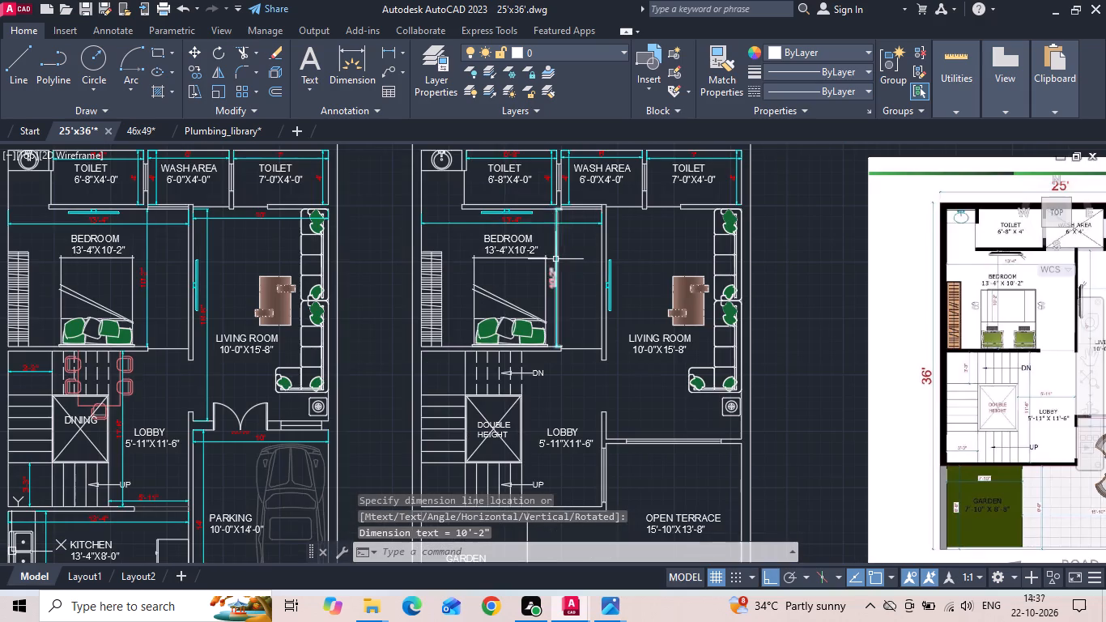
{"action": "middle_click_drag", "start_coordinate": [520, 415], "coordinate": [500, 338]}
{"action": "middle_click_drag", "start_coordinate": [466, 421], "coordinate": [456, 296]}
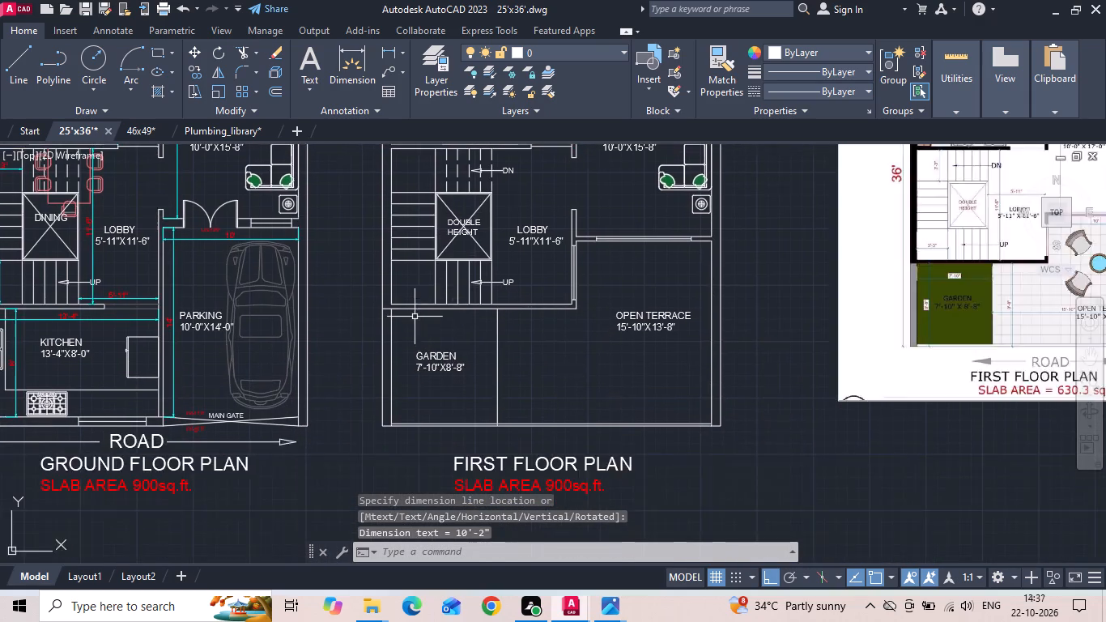
{"action": "scroll", "coordinate": [412, 317], "scroll_direction": "up", "scroll_amount": 2}
{"action": "key", "text": "space"}
{"action": "left_click", "coordinate": [623, 311]}
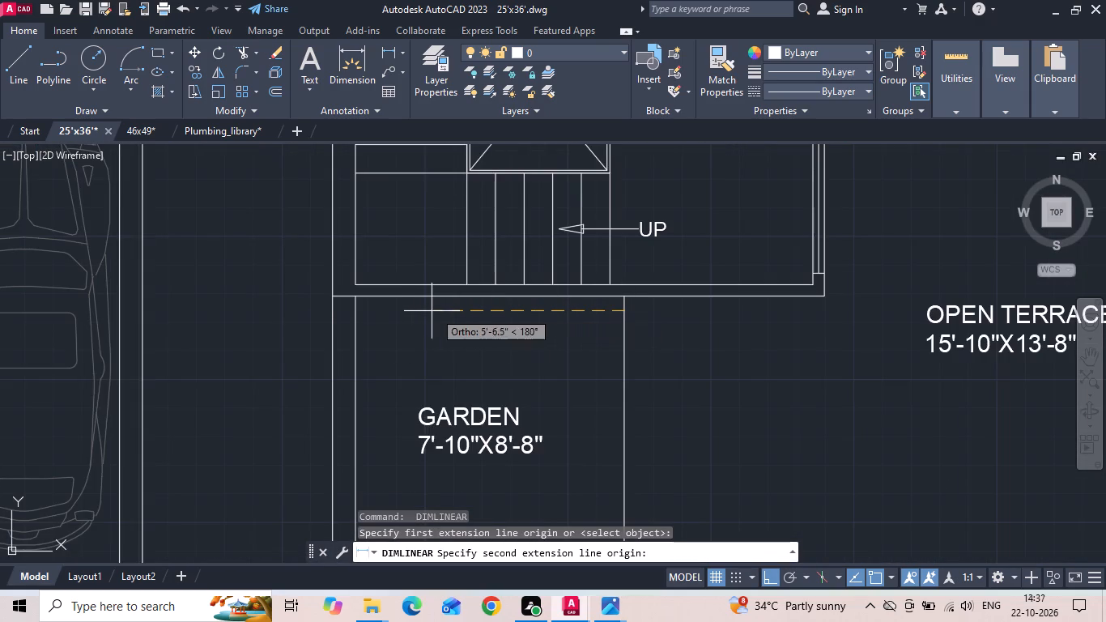
{"action": "left_click", "coordinate": [360, 309]}
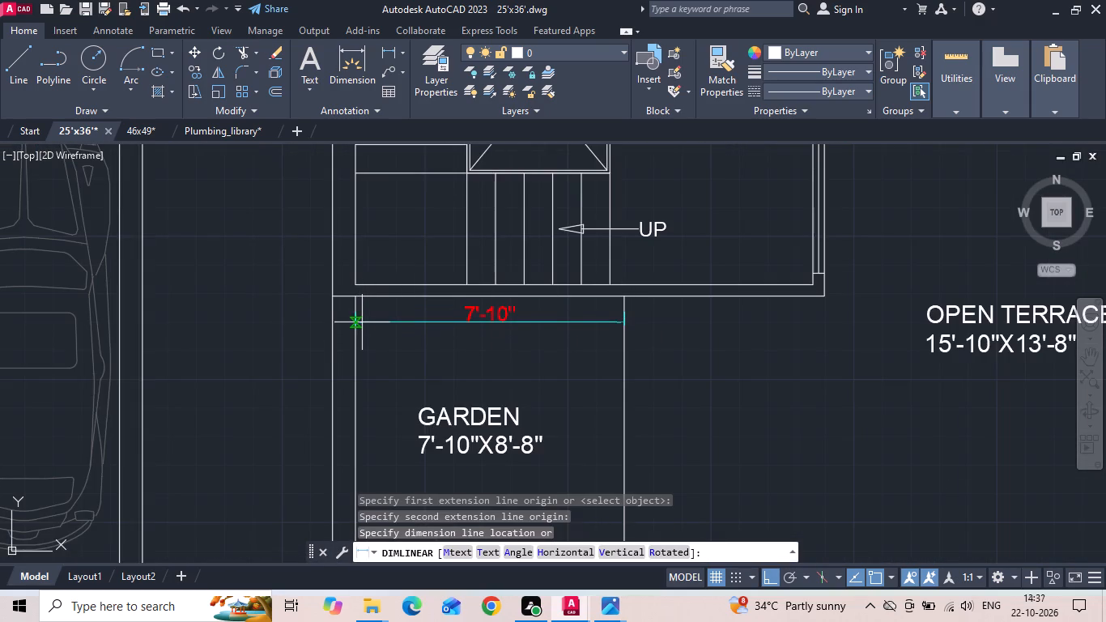
{"action": "left_click", "coordinate": [362, 322]}
{"action": "key", "text": "space"}
{"action": "left_click", "coordinate": [384, 296]}
{"action": "middle_click_drag", "start_coordinate": [364, 390], "coordinate": [368, 236]}
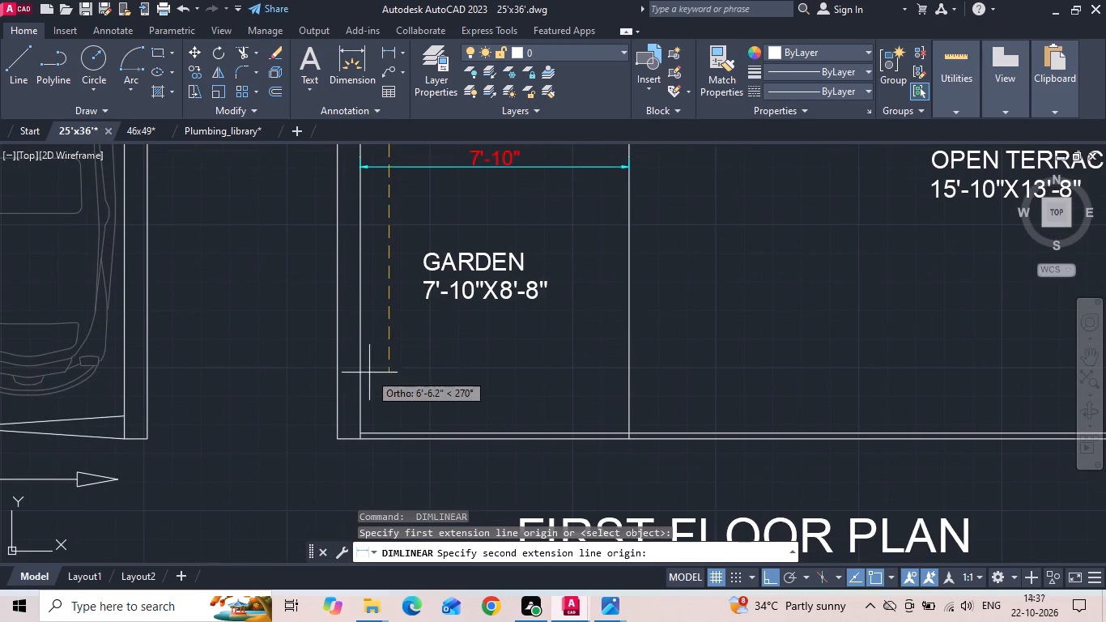
{"action": "left_click", "coordinate": [389, 441]}
{"action": "left_click", "coordinate": [394, 415]}
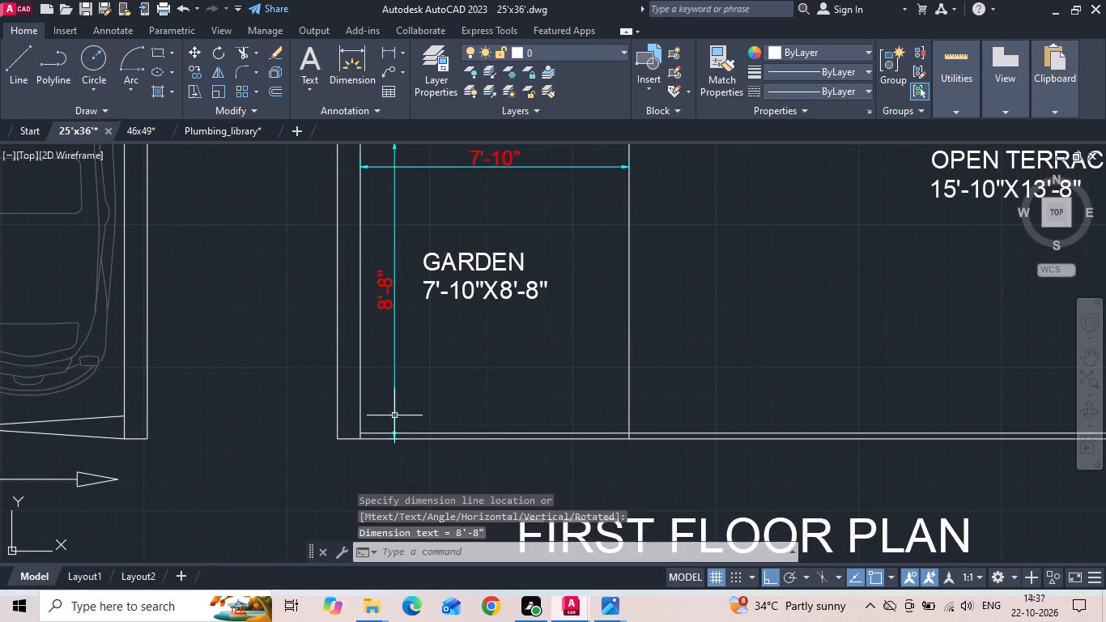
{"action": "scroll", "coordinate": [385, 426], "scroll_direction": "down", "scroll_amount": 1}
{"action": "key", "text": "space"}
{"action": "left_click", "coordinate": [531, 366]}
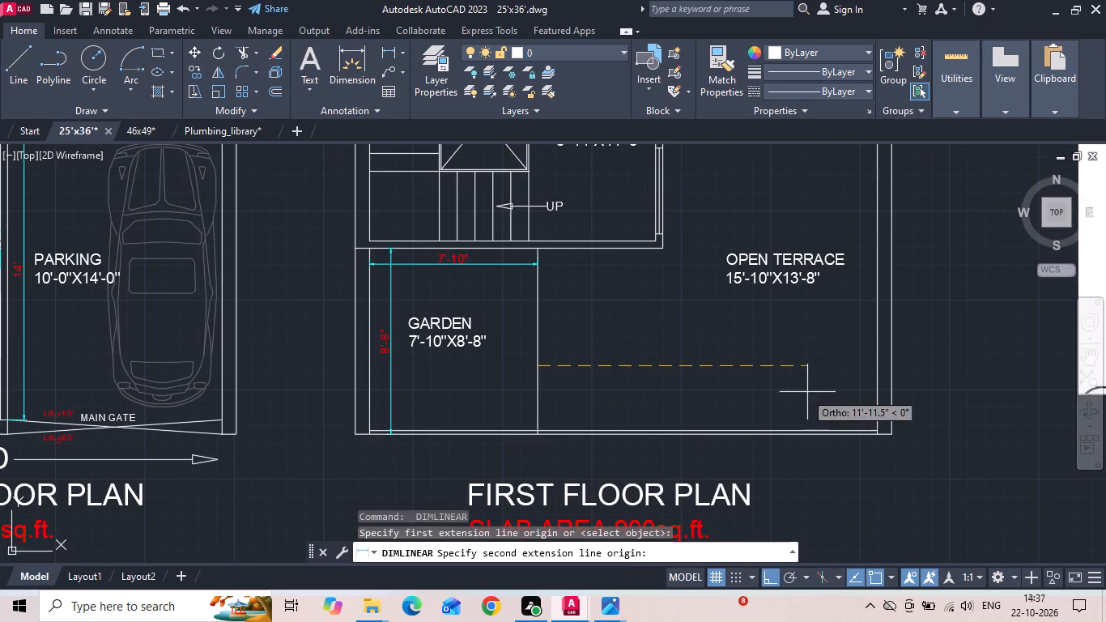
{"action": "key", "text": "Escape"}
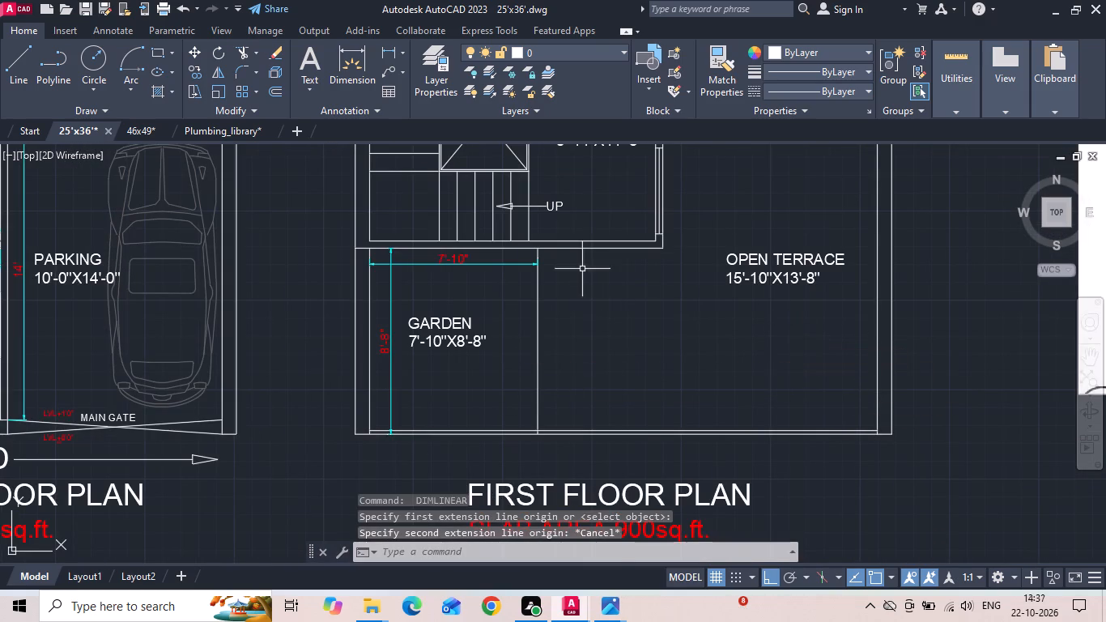
Add linear dimensions for the open terrace's width, aligned with the garden width dimension, and depth along the outer side wall.
{"action": "key", "text": "space"}
{"action": "left_click_drag", "start_coordinate": [538, 264], "coordinate": [553, 267]}
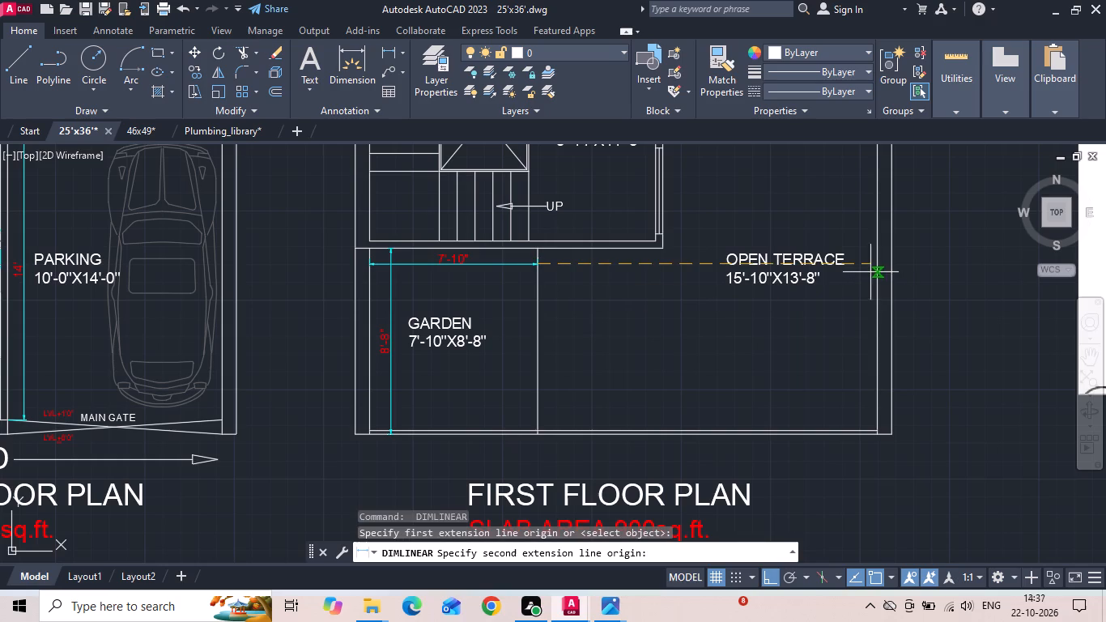
{"action": "left_click", "coordinate": [878, 263]}
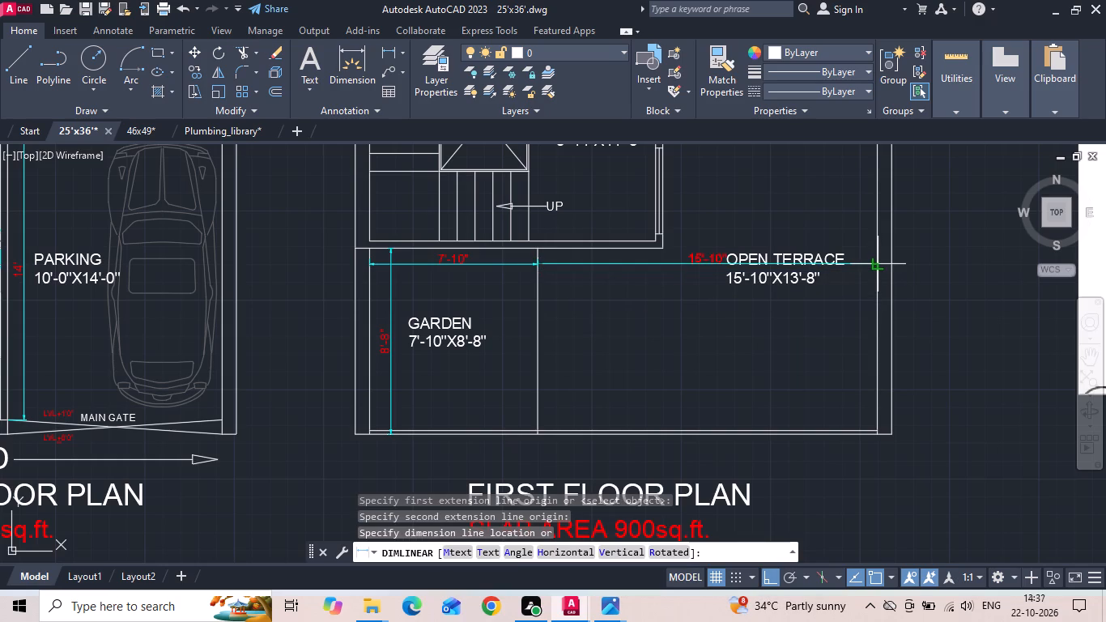
{"action": "left_click", "coordinate": [878, 263]}
{"action": "middle_click_drag", "start_coordinate": [742, 364], "coordinate": [621, 407]}
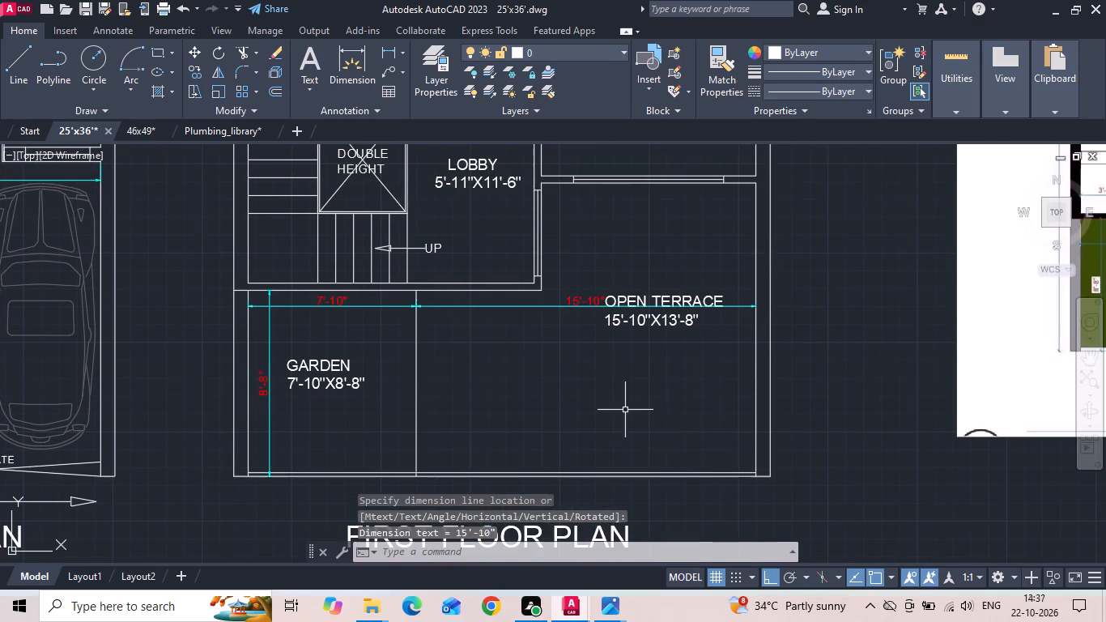
{"action": "key", "text": "space"}
{"action": "scroll", "coordinate": [745, 481], "scroll_direction": "up", "scroll_amount": 1}
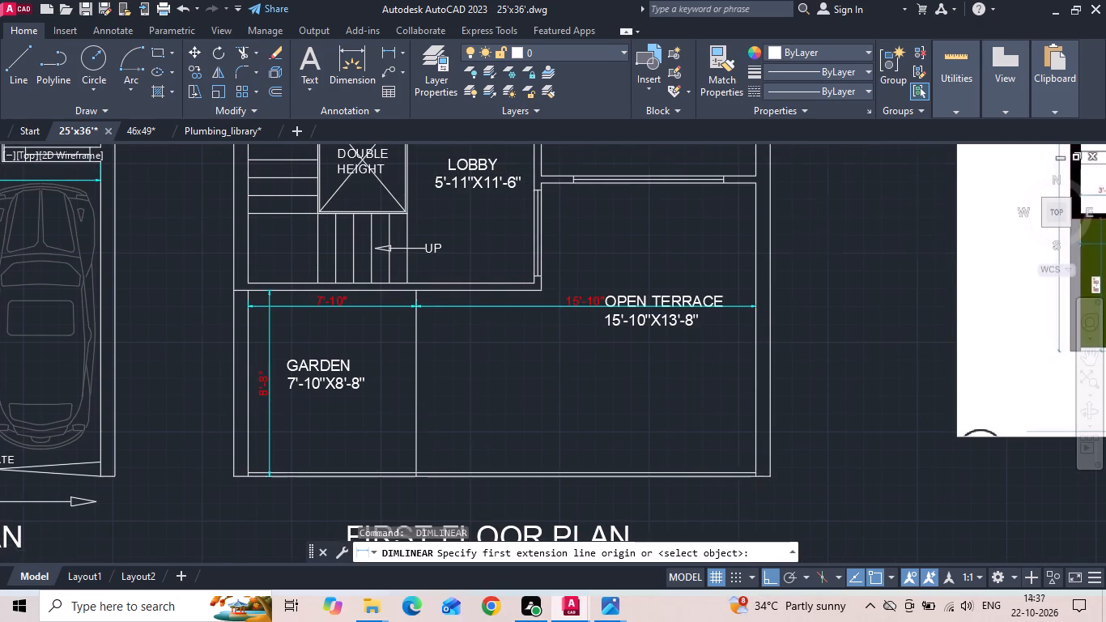
{"action": "scroll", "coordinate": [745, 481], "scroll_direction": "up", "scroll_amount": 1}
{"action": "left_click", "coordinate": [769, 469]}
{"action": "scroll", "coordinate": [741, 471], "scroll_direction": "down", "scroll_amount": 2}
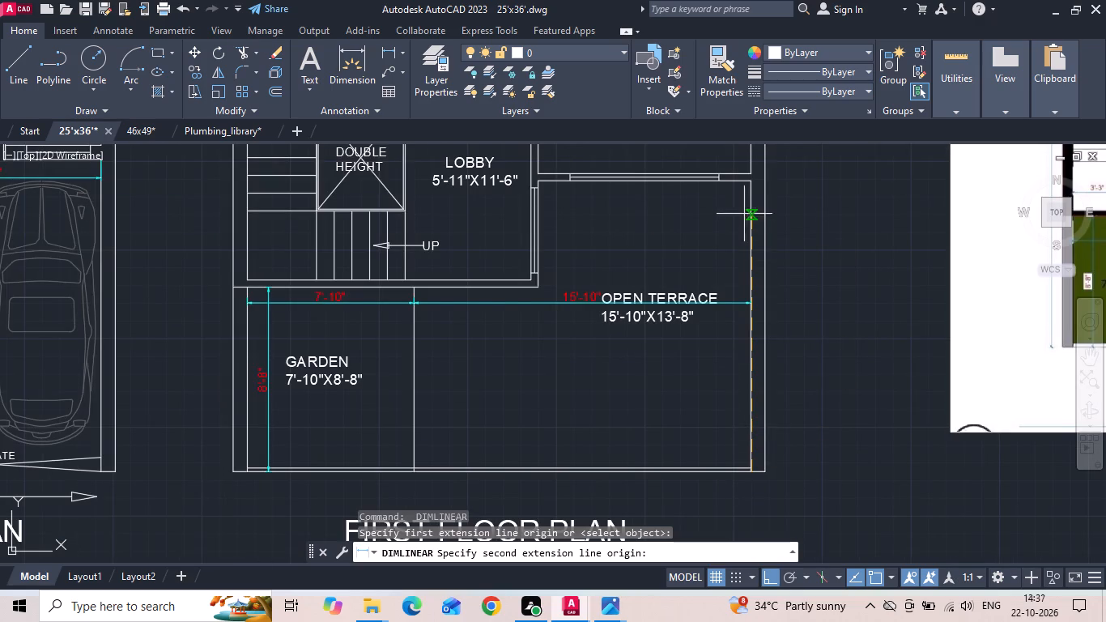
{"action": "left_click", "coordinate": [748, 181]}
{"action": "scroll", "coordinate": [737, 229], "scroll_direction": "up", "scroll_amount": 1}
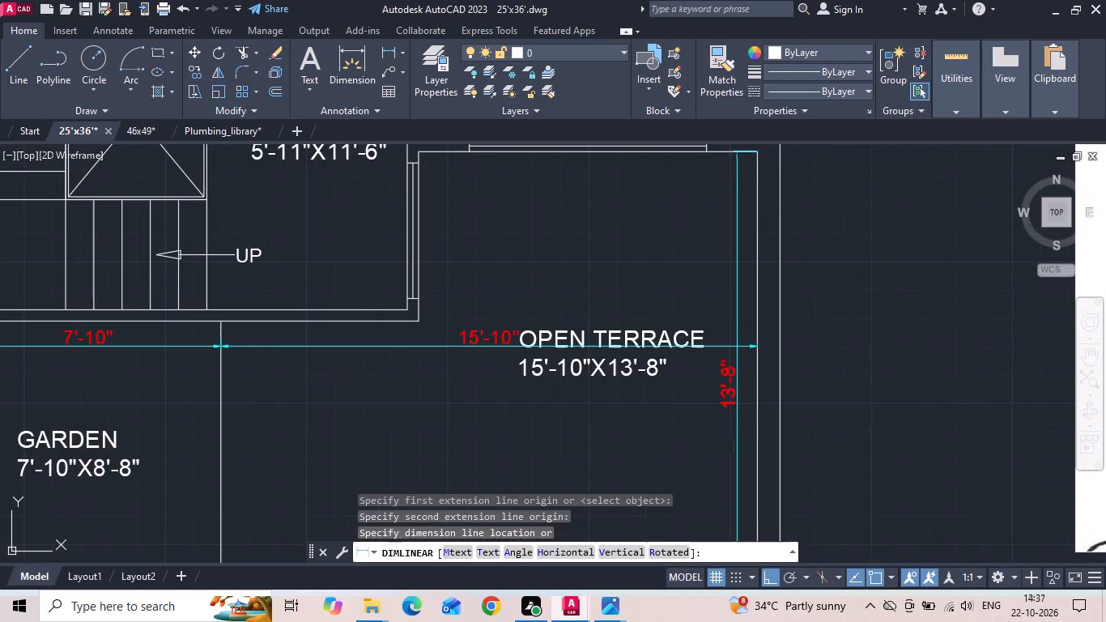
{"action": "left_click", "coordinate": [737, 229]}
{"action": "key", "text": "Escape"}
Turn ortho off while moving the OPEN TERRACE label diagonally to just below the terrace's width dimension, clear of its text.
{"action": "left_click", "coordinate": [576, 339]}
{"action": "right_click", "coordinate": [576, 339]}
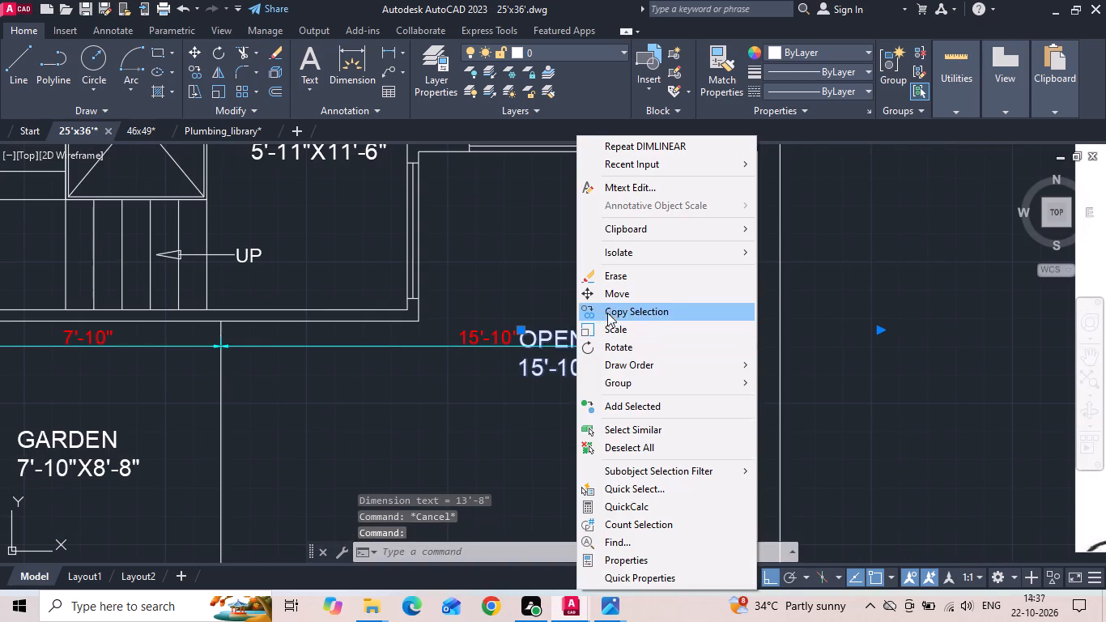
{"action": "left_click", "coordinate": [619, 293]}
{"action": "left_click_drag", "start_coordinate": [602, 388], "coordinate": [600, 400]}
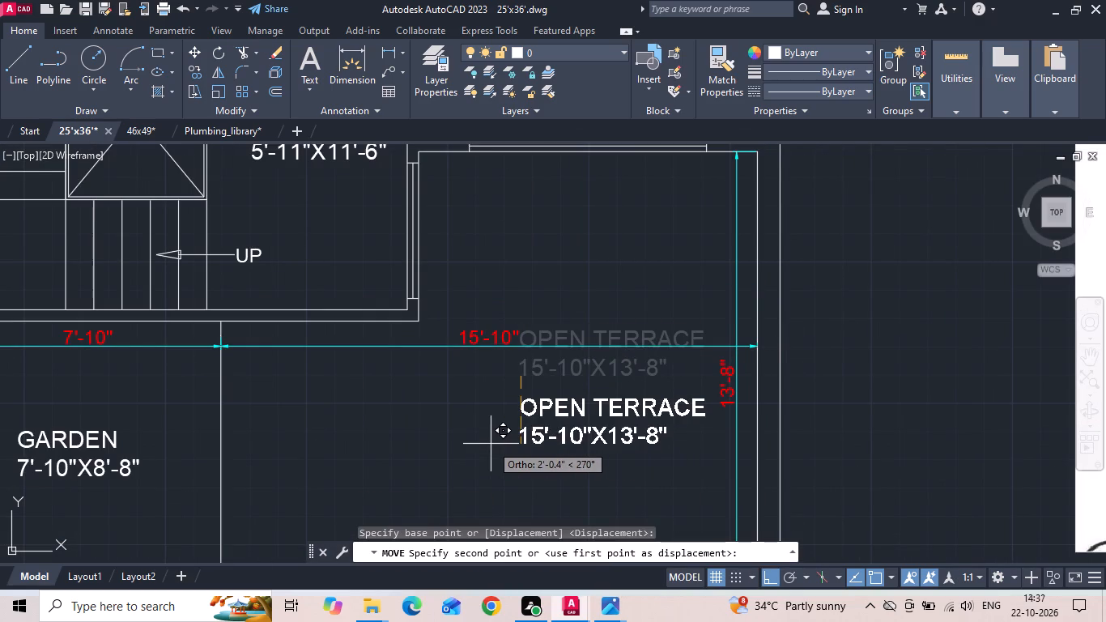
{"action": "key", "text": "F8"}
{"action": "left_click", "coordinate": [424, 420]}
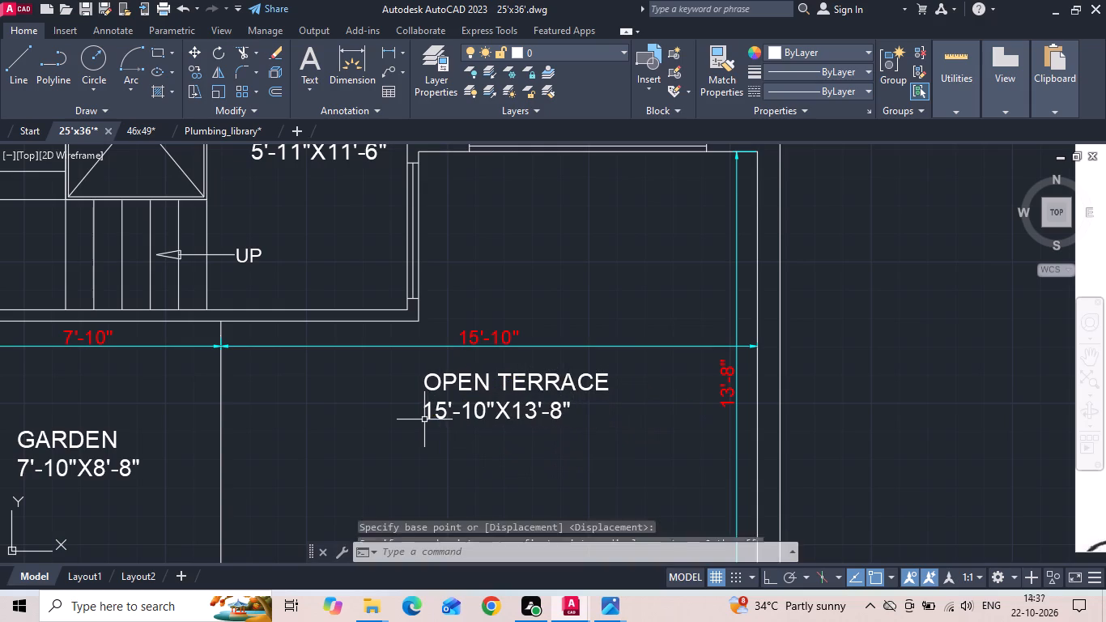
Save the drawing.
{"action": "key", "text": "ctrl+s"}
{"action": "key", "text": "ctrl+s"}
Add linear dimensions for the first floor lobby's width from stair edge to side wall and depth along that wall.
{"action": "scroll", "coordinate": [627, 449], "scroll_direction": "down", "scroll_amount": 2}
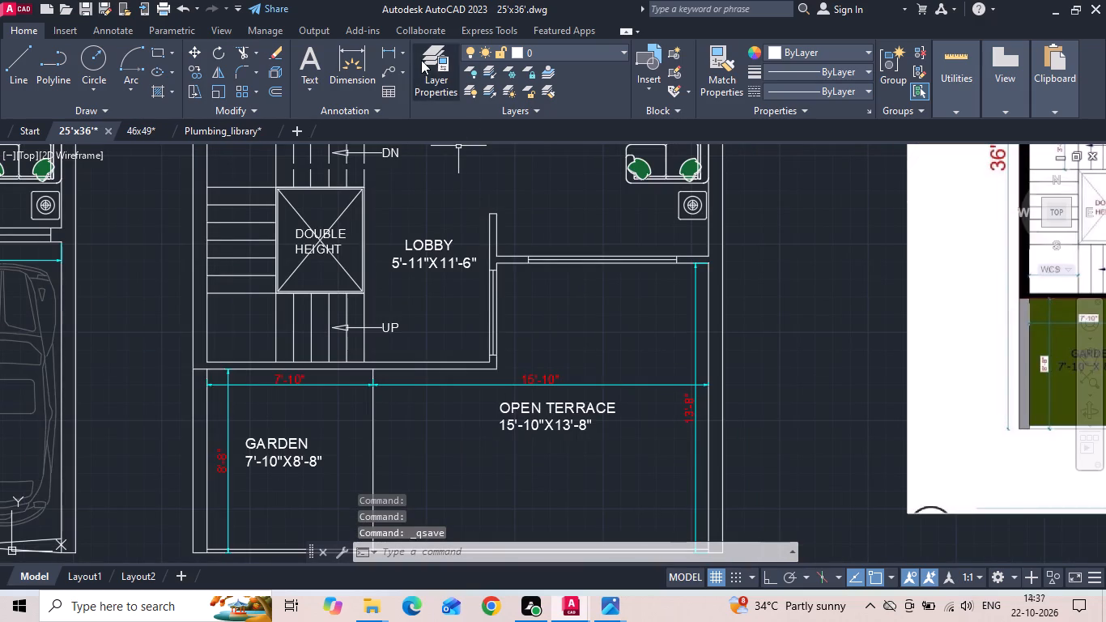
{"action": "left_click", "coordinate": [394, 46]}
{"action": "scroll", "coordinate": [359, 296], "scroll_direction": "up", "scroll_amount": 2}
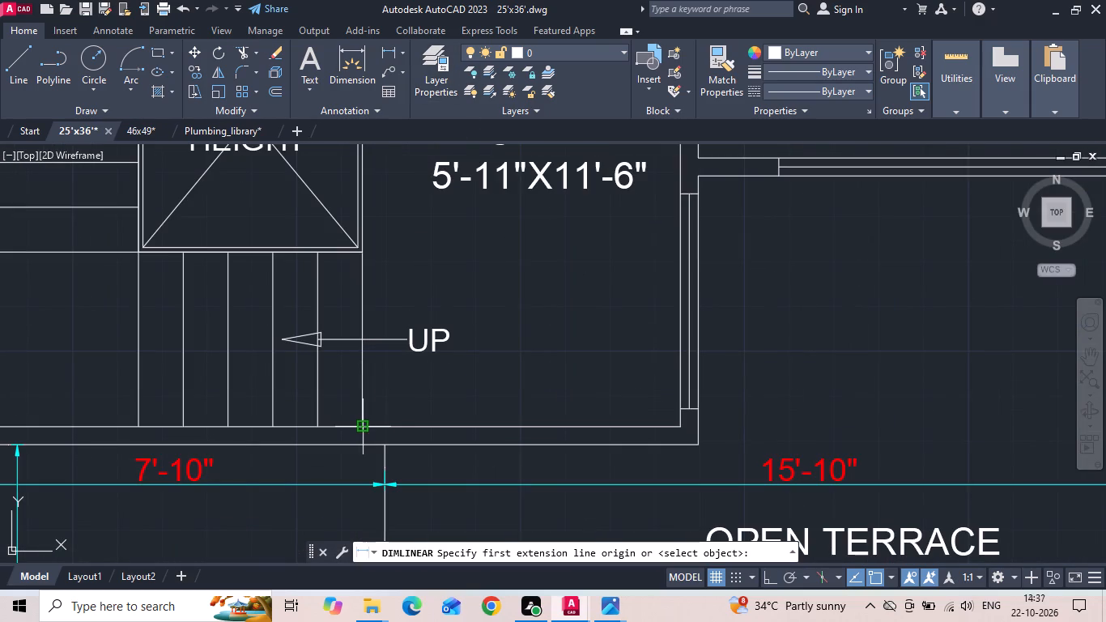
{"action": "left_click", "coordinate": [364, 424]}
{"action": "left_click", "coordinate": [679, 425]}
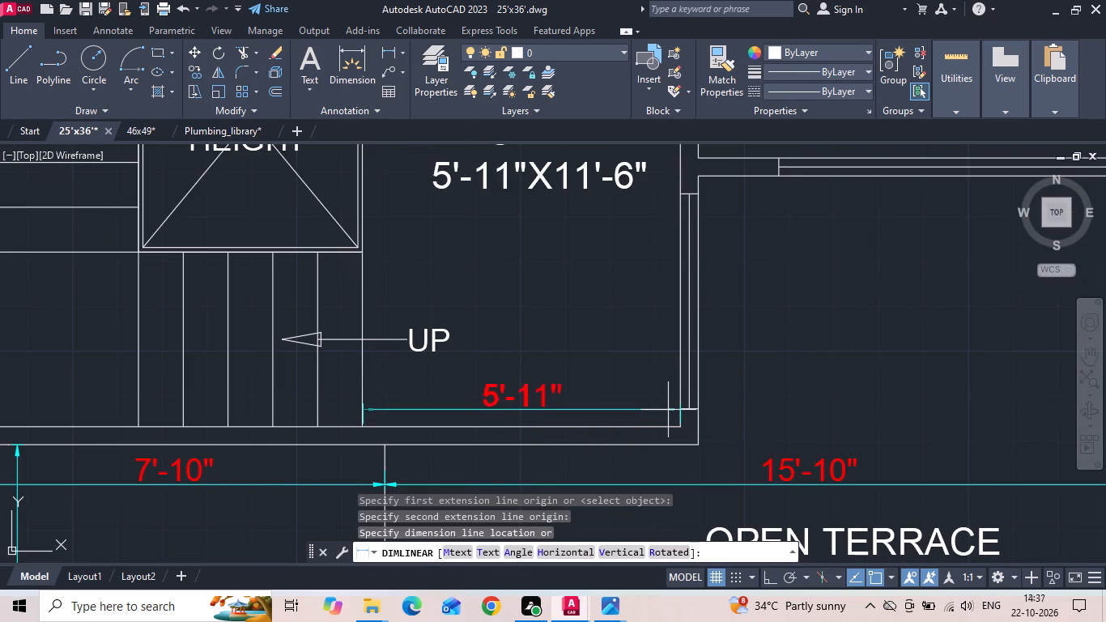
{"action": "left_click", "coordinate": [667, 409]}
{"action": "key", "text": "space"}
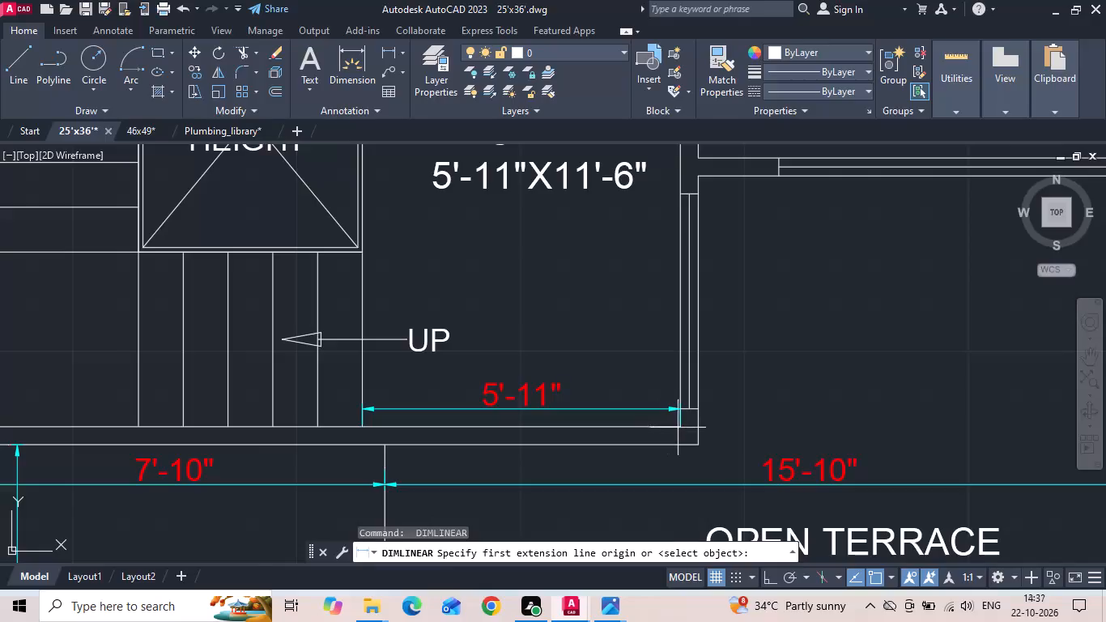
{"action": "left_click", "coordinate": [683, 424]}
{"action": "scroll", "coordinate": [658, 432], "scroll_direction": "down", "scroll_amount": 1}
{"action": "scroll", "coordinate": [644, 257], "scroll_direction": "down", "scroll_amount": 1}
{"action": "middle_click_drag", "start_coordinate": [644, 307], "coordinate": [639, 373]}
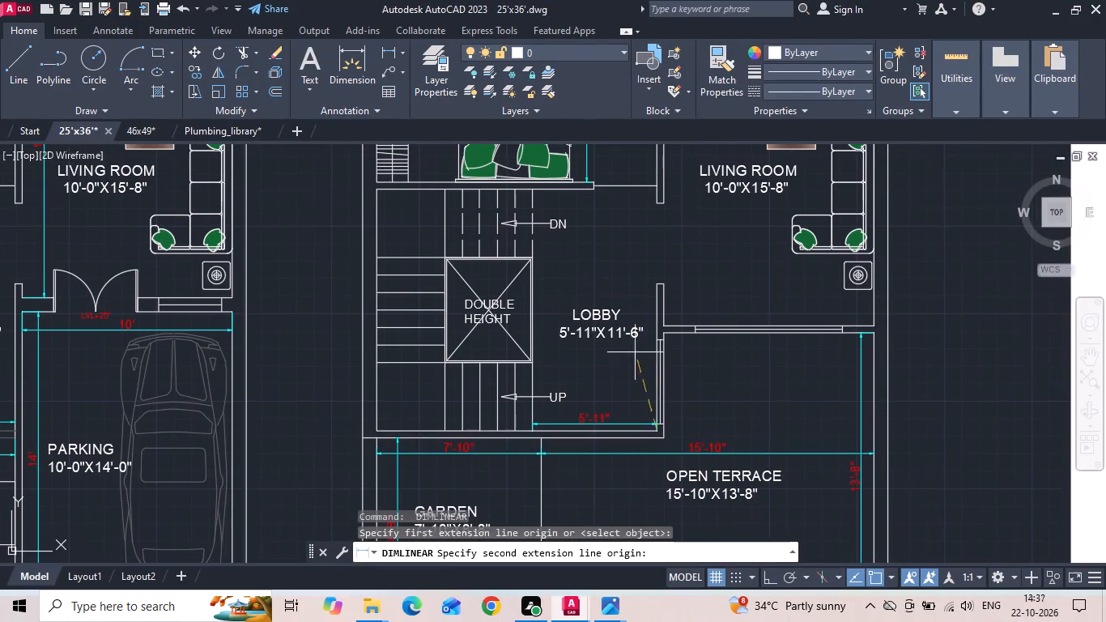
{"action": "left_click", "coordinate": [597, 190]}
{"action": "scroll", "coordinate": [646, 356], "scroll_direction": "up", "scroll_amount": 1}
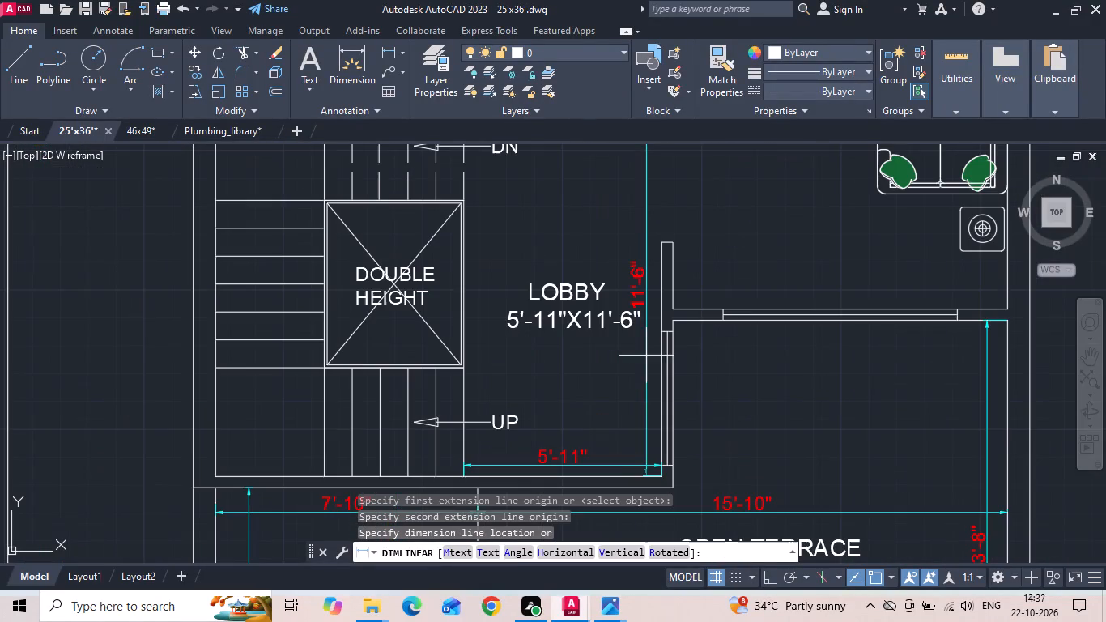
{"action": "left_click", "coordinate": [649, 365]}
Add linear dimensions for the first floor living room's inside width along the terrace window wall and depth beside the TV wall.
{"action": "middle_click_drag", "start_coordinate": [687, 341], "coordinate": [520, 418]}
{"action": "key", "text": "space"}
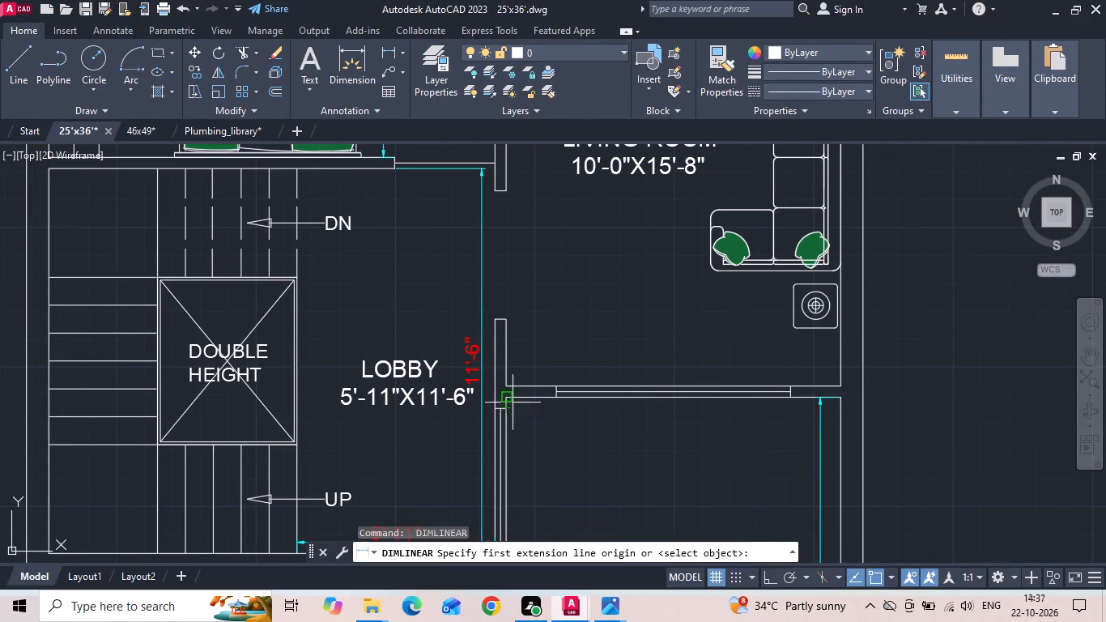
{"action": "left_click", "coordinate": [504, 386]}
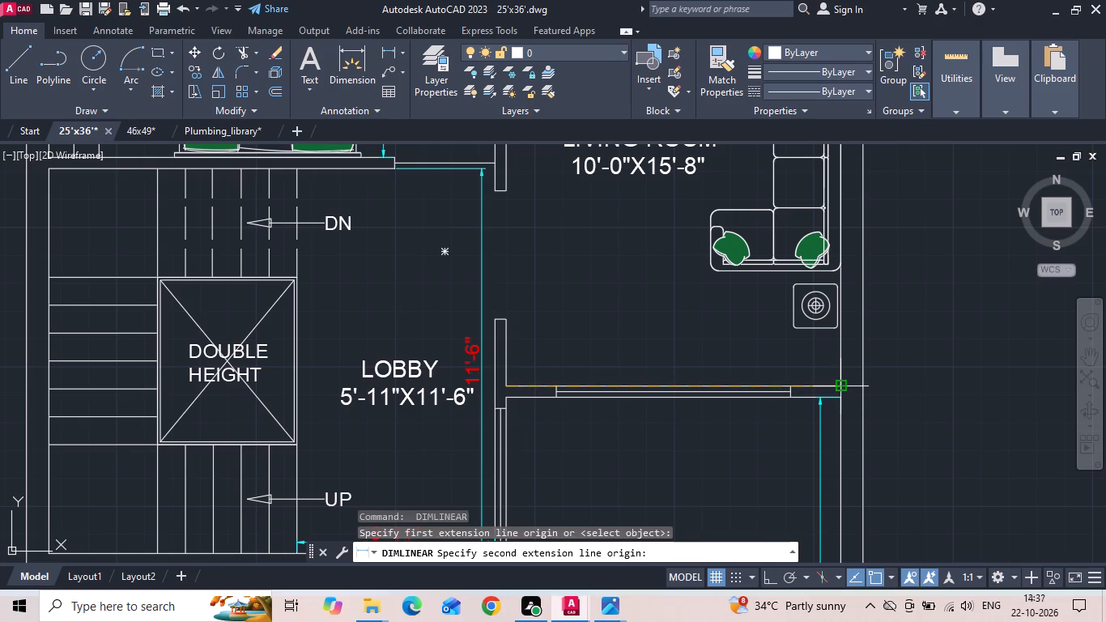
{"action": "left_click", "coordinate": [843, 381]}
{"action": "left_click", "coordinate": [840, 369]}
{"action": "key", "text": "space"}
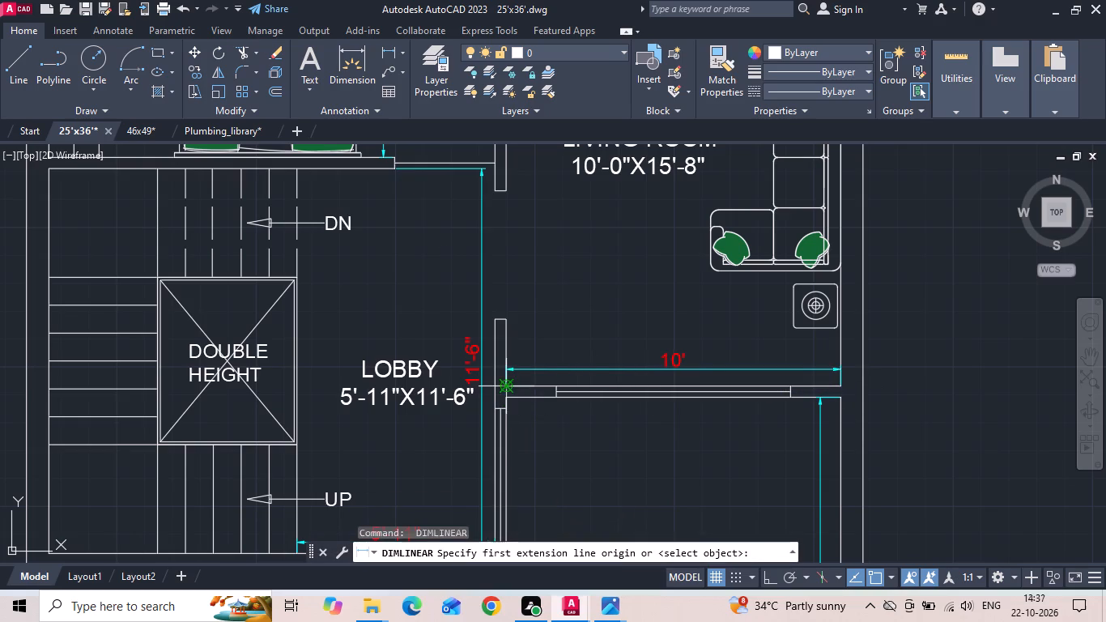
{"action": "left_click", "coordinate": [508, 385]}
{"action": "scroll", "coordinate": [506, 407], "scroll_direction": "down", "scroll_amount": 2}
{"action": "scroll", "coordinate": [509, 207], "scroll_direction": "up", "scroll_amount": 2}
{"action": "middle_click_drag", "start_coordinate": [499, 207], "coordinate": [492, 243]}
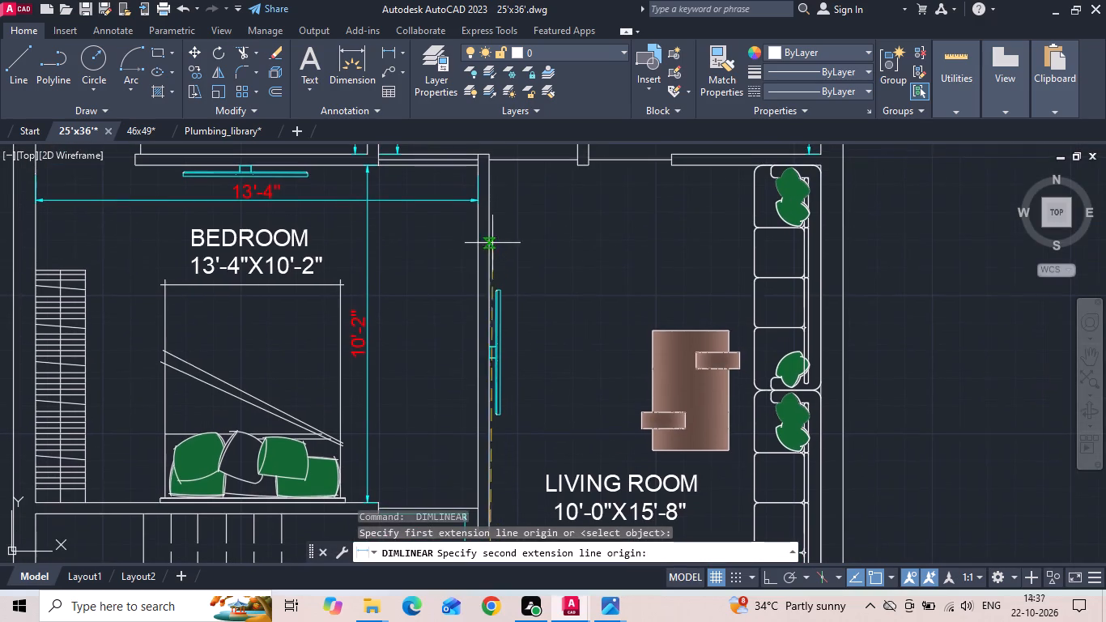
{"action": "middle_click_drag", "start_coordinate": [480, 164], "coordinate": [480, 222]}
{"action": "scroll", "coordinate": [480, 224], "scroll_direction": "up", "scroll_amount": 2}
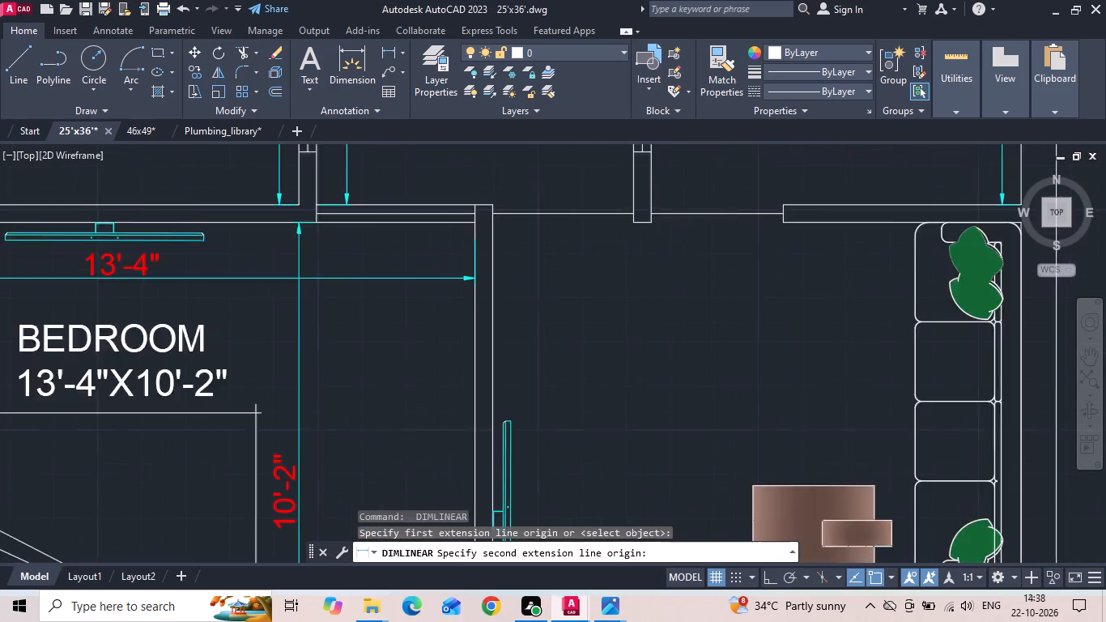
{"action": "left_click", "coordinate": [493, 219]}
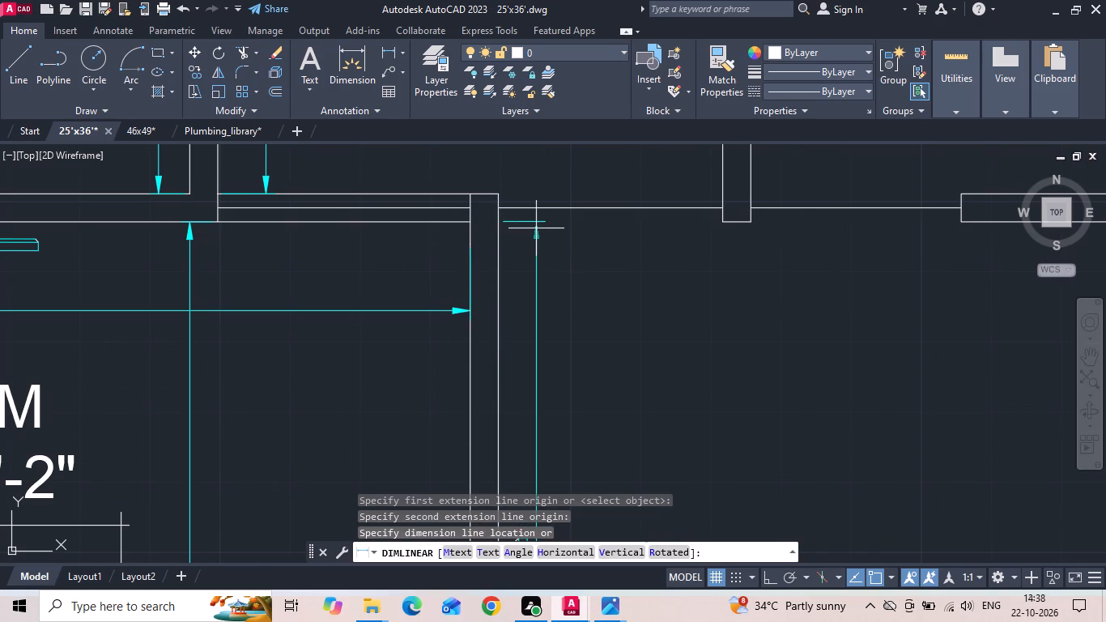
{"action": "scroll", "coordinate": [536, 228], "scroll_direction": "down", "scroll_amount": 2}
{"action": "middle_click", "coordinate": [542, 232]}
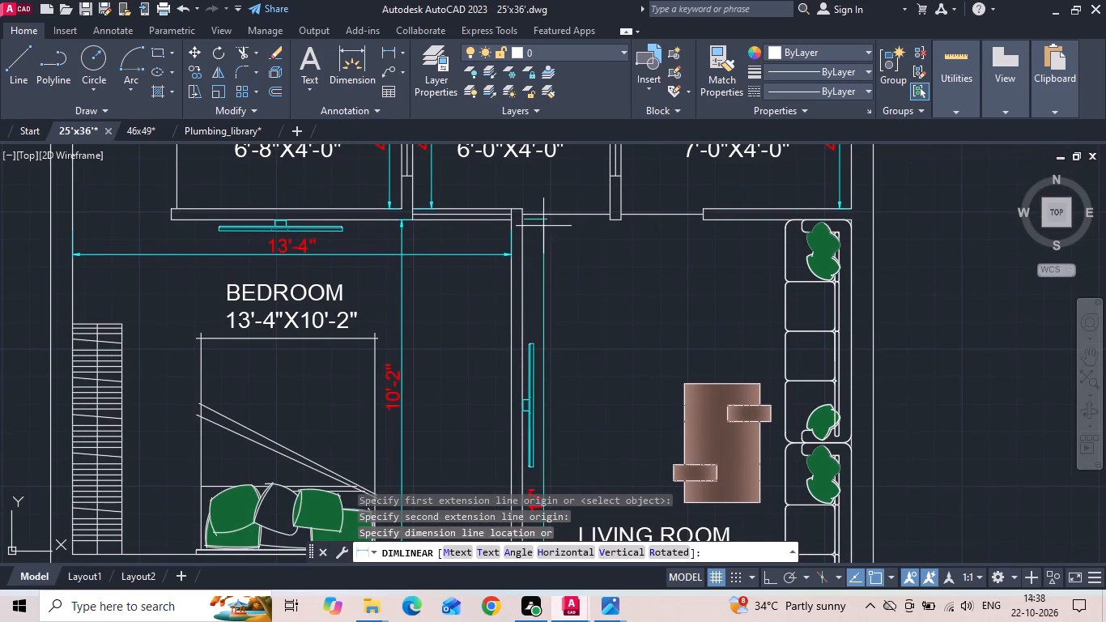
{"action": "middle_click_drag", "start_coordinate": [545, 226], "coordinate": [546, 214]}
{"action": "left_click", "coordinate": [546, 213]}
{"action": "scroll", "coordinate": [546, 247], "scroll_direction": "down", "scroll_amount": 1}
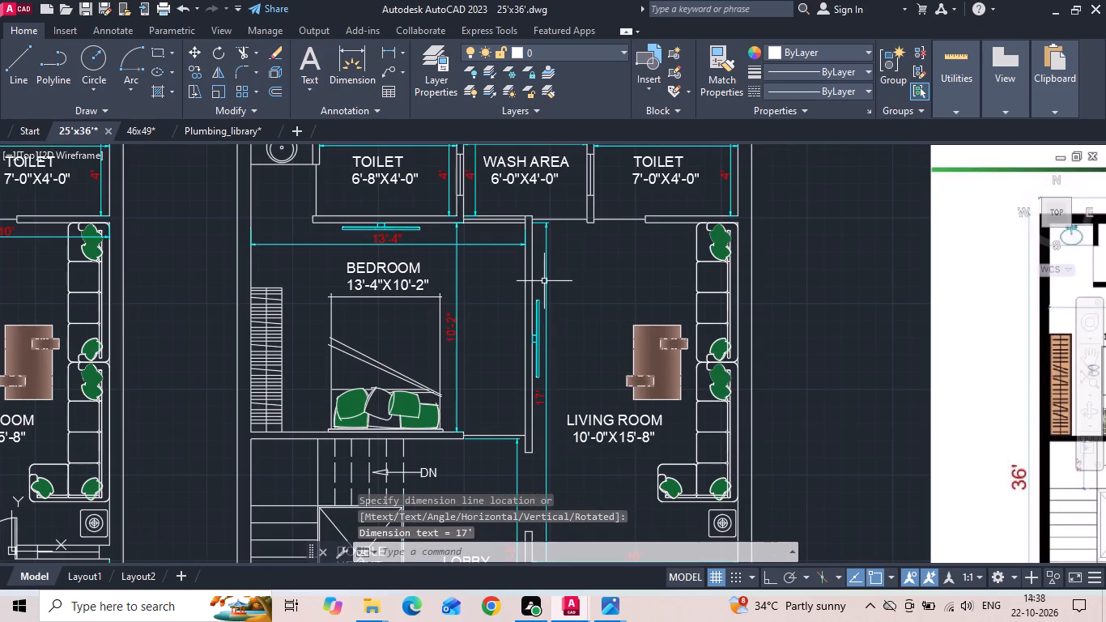
Add linear dimensions for the first floor staircase's corner landings: the width beside the DN flight and the depth beside the UP flight.
{"action": "scroll", "coordinate": [544, 283], "scroll_direction": "down", "scroll_amount": 1}
{"action": "middle_click_drag", "start_coordinate": [511, 371], "coordinate": [530, 252]}
{"action": "scroll", "coordinate": [423, 287], "scroll_direction": "up", "scroll_amount": 2}
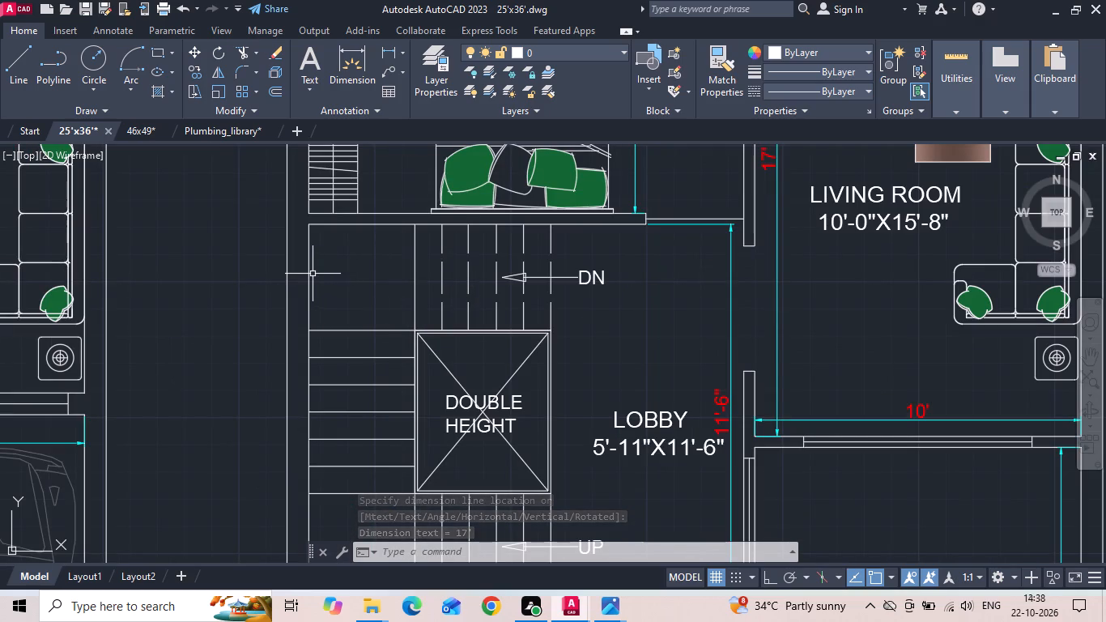
{"action": "key", "text": "d"}
{"action": "type", "text": "LI"}
{"action": "key", "text": "space"}
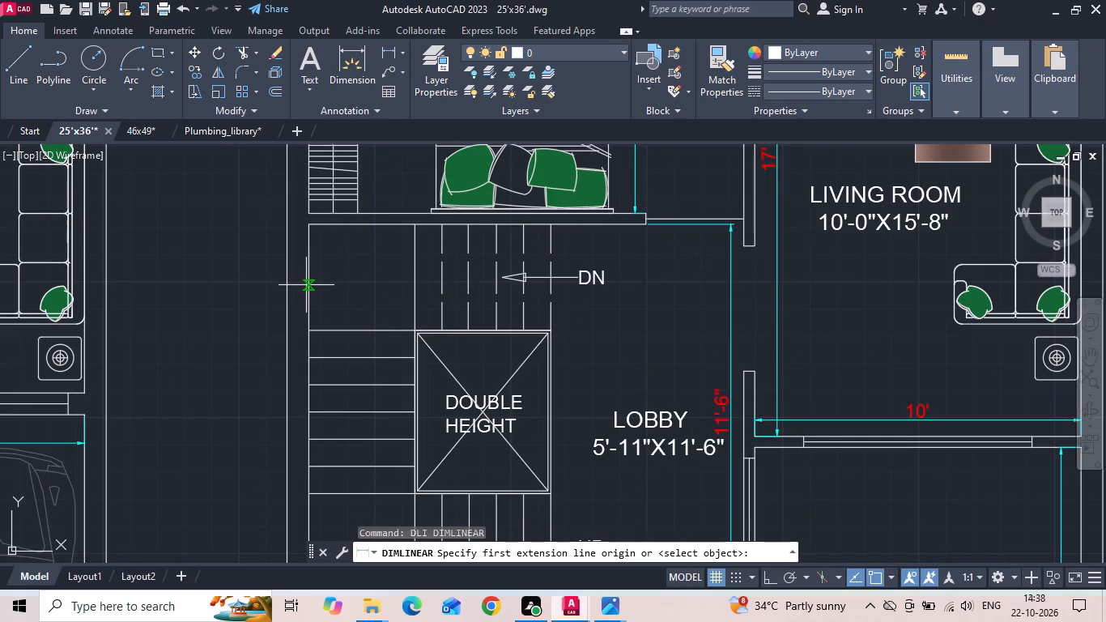
{"action": "left_click", "coordinate": [308, 278]}
{"action": "triple_click", "coordinate": [416, 277]}
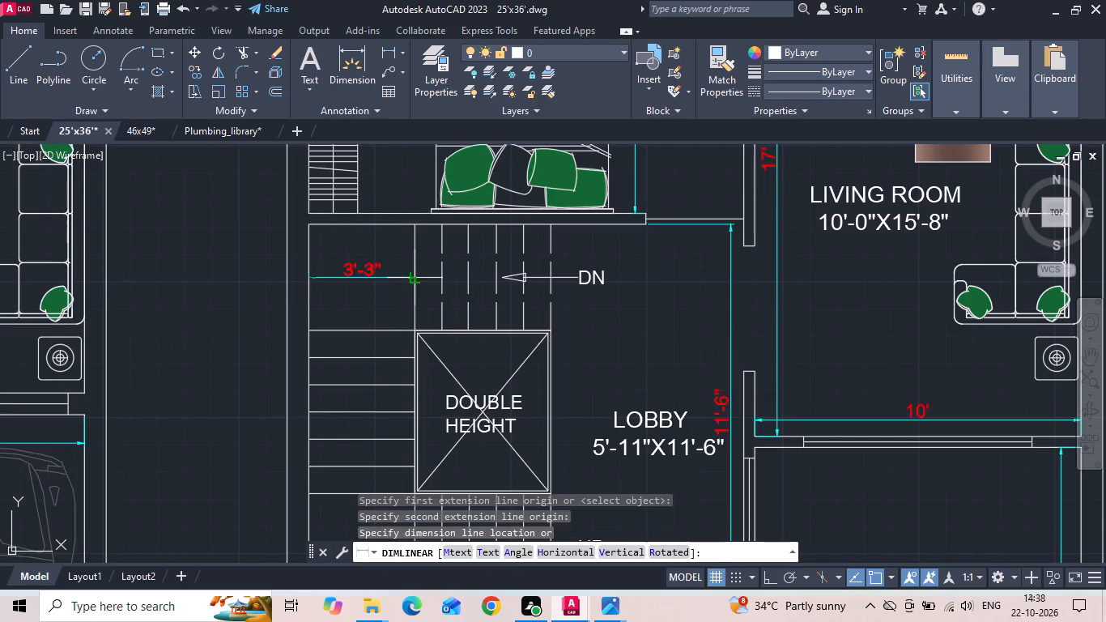
{"action": "middle_click_drag", "start_coordinate": [384, 340], "coordinate": [365, 215]}
{"action": "key", "text": "space"}
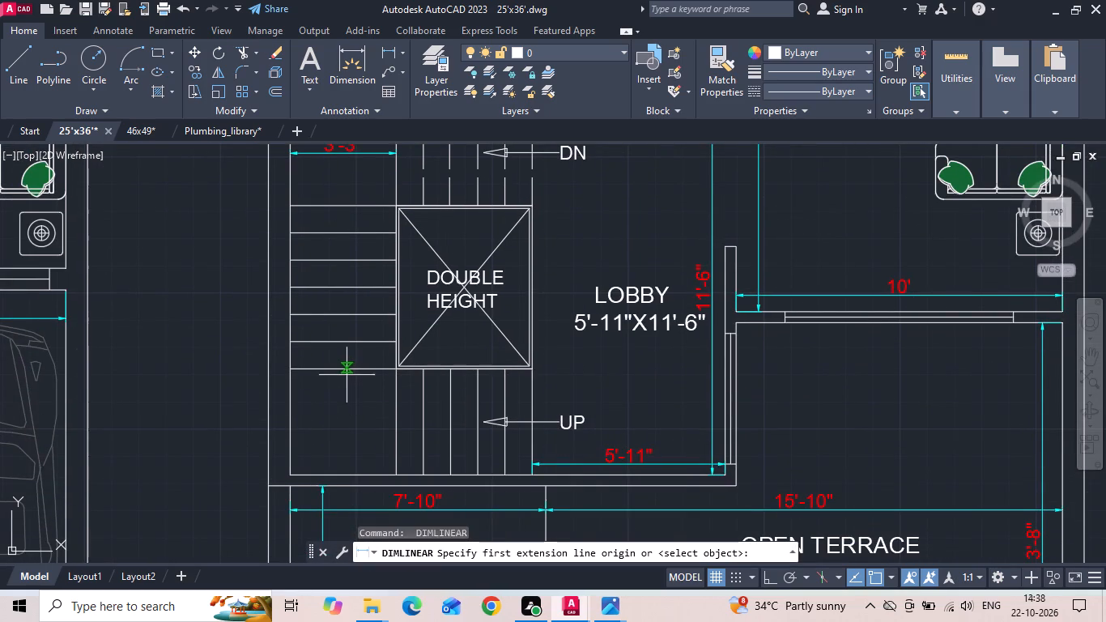
{"action": "left_click", "coordinate": [337, 371]}
{"action": "triple_click", "coordinate": [339, 475]}
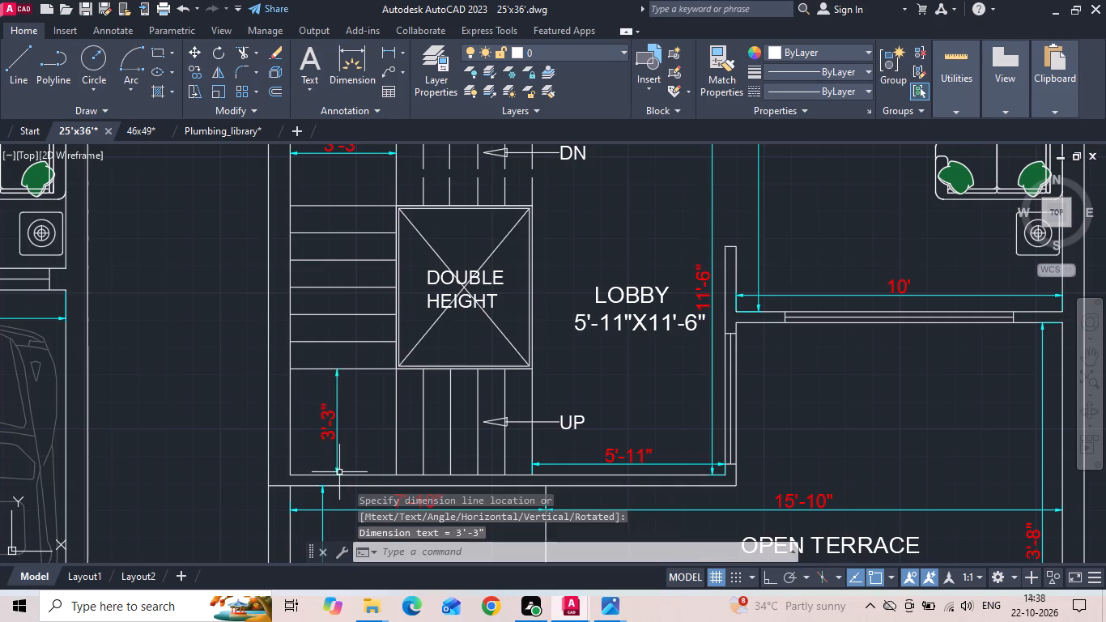
{"action": "scroll", "coordinate": [363, 302], "scroll_direction": "down", "scroll_amount": 2}
{"action": "scroll", "coordinate": [313, 483], "scroll_direction": "up", "scroll_amount": 2}
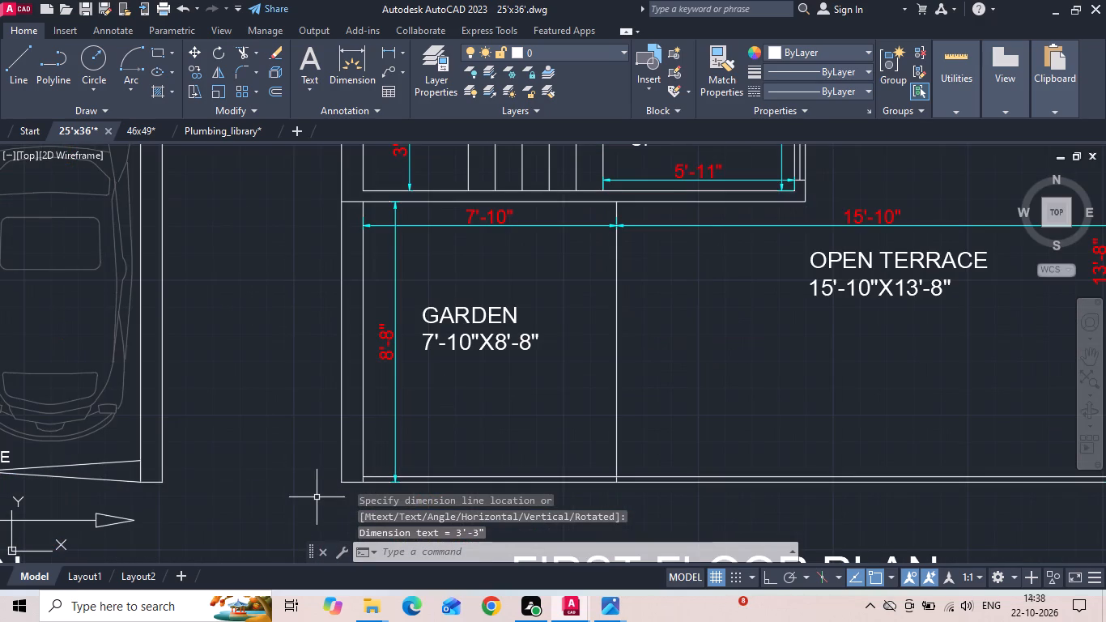
{"action": "key", "text": "Escape"}
Save the drawing.
{"action": "scroll", "coordinate": [355, 443], "scroll_direction": "down", "scroll_amount": 3}
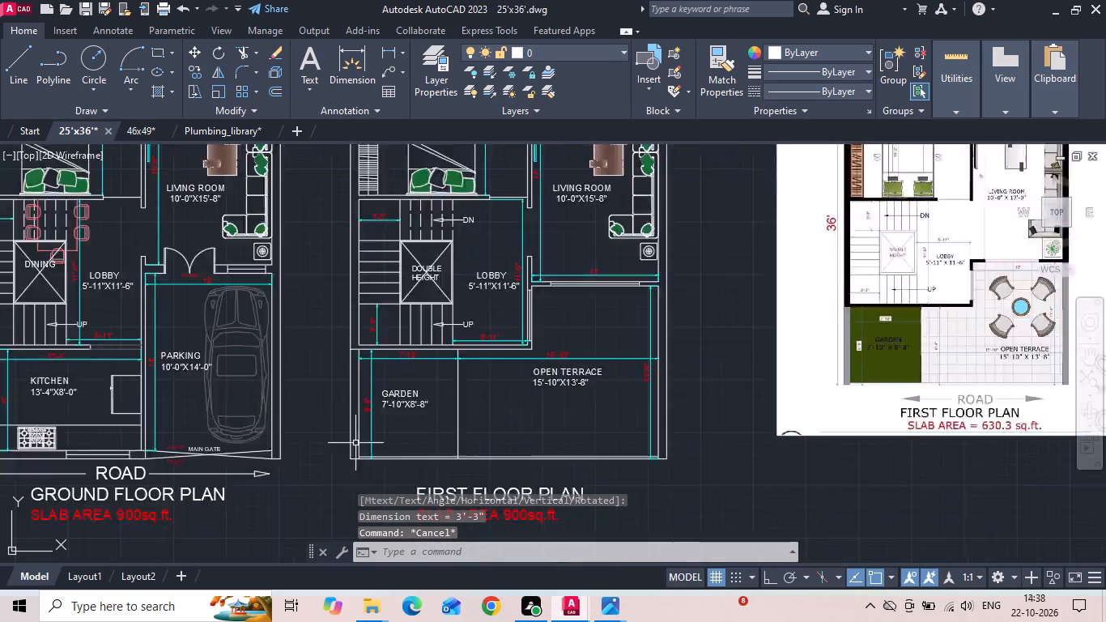
{"action": "key", "text": "ctrl+s"}
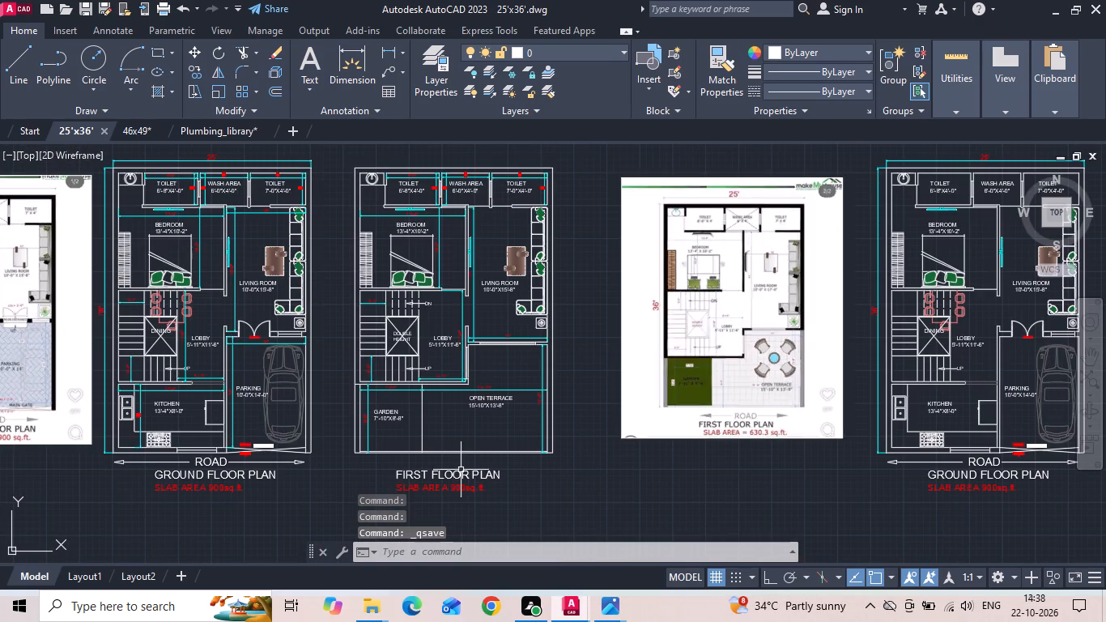
{"action": "key", "text": "ctrl+s"}
{"action": "key", "text": "ctrl+s"}
Change the slab area under the FIRST FLOOR PLAN title to 630.3 sq.ft.
{"action": "scroll", "coordinate": [473, 496], "scroll_direction": "up", "scroll_amount": 1}
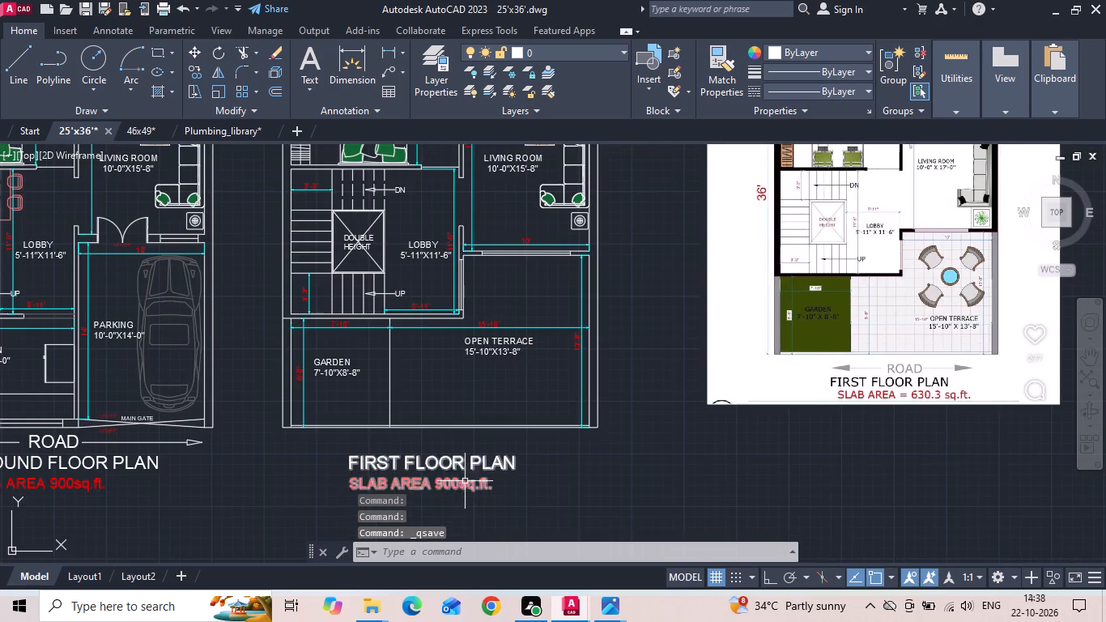
{"action": "middle_click_drag", "start_coordinate": [456, 462], "coordinate": [430, 398]}
{"action": "double_click", "coordinate": [424, 418]}
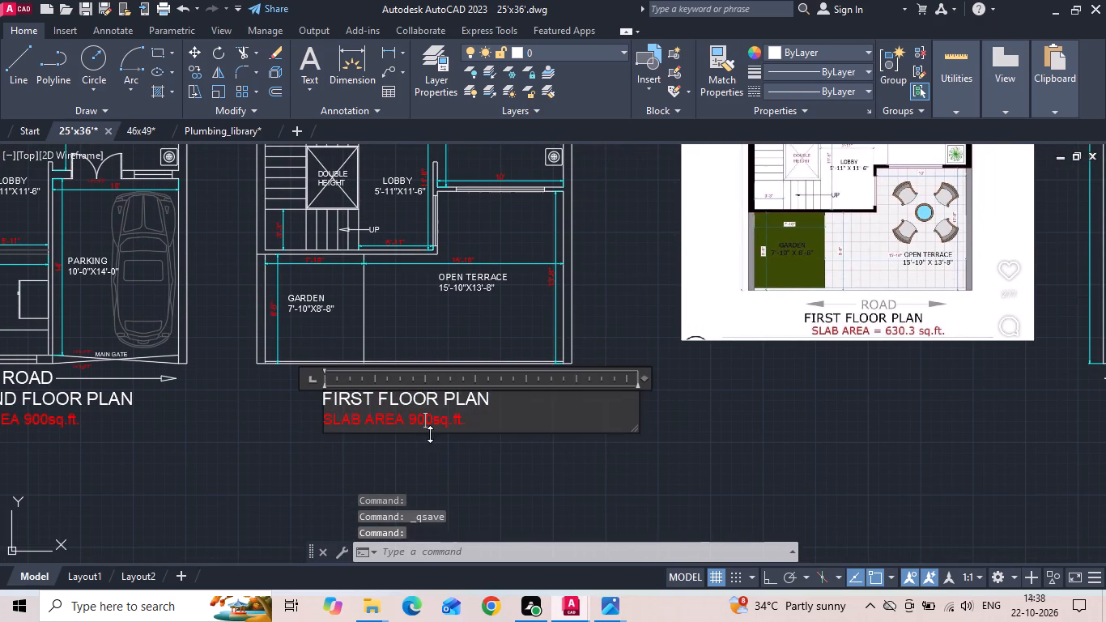
{"action": "left_click", "coordinate": [432, 426]}
{"action": "key", "text": "BackSpace"}
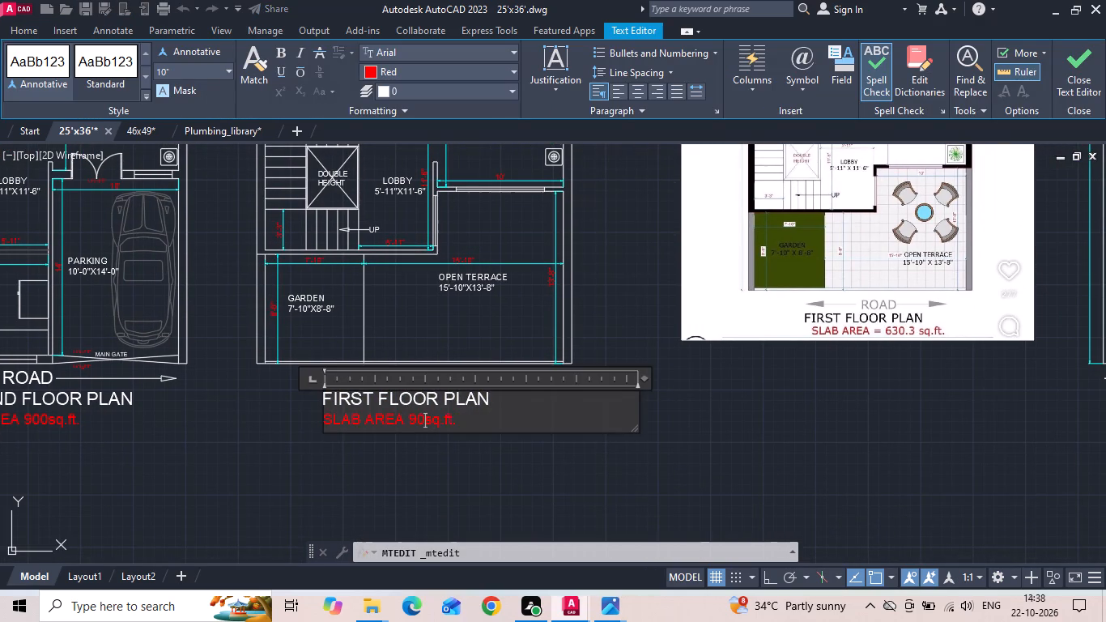
{"action": "key", "text": "BackSpace"}
{"action": "key", "text": "BackSpace"}
{"action": "type", "text": "630"}
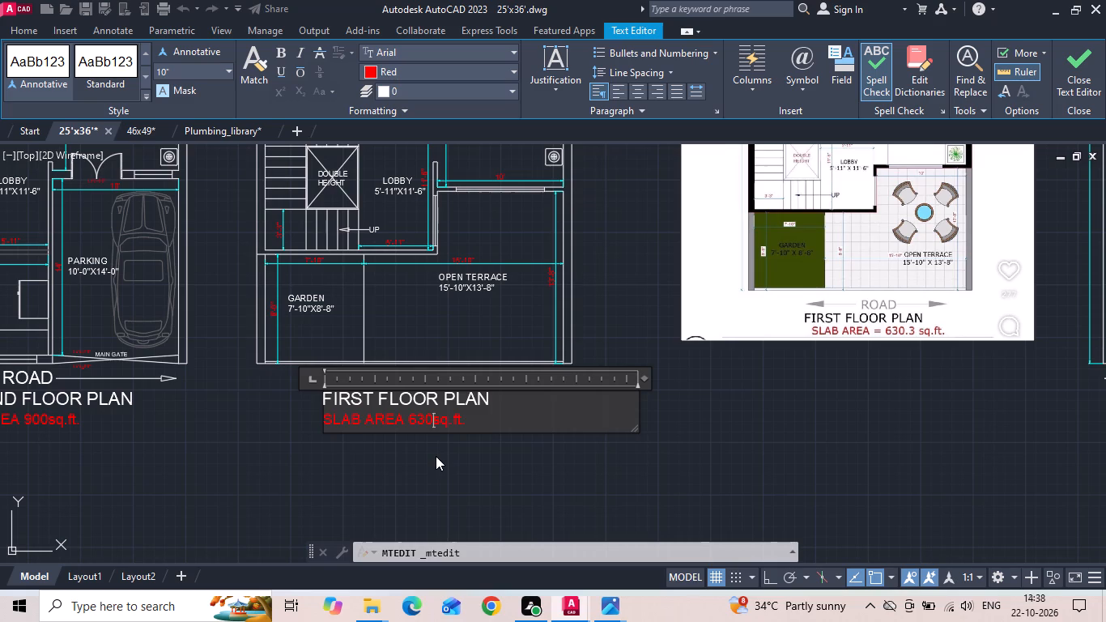
{"action": "key", "text": "period"}
{"action": "key", "text": "3"}
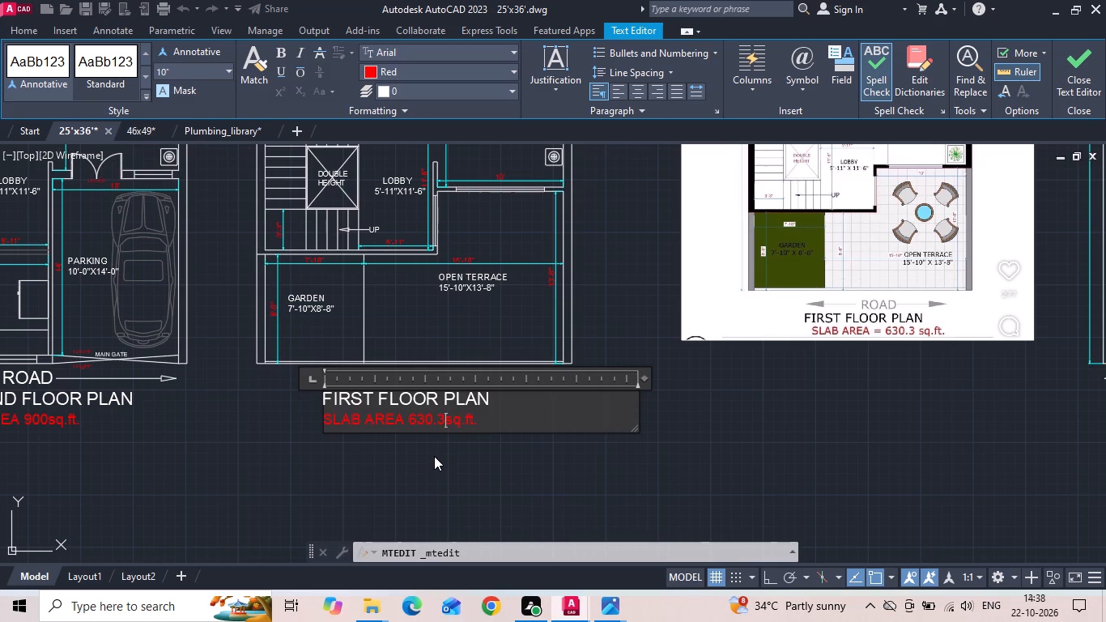
{"action": "left_click", "coordinate": [435, 470]}
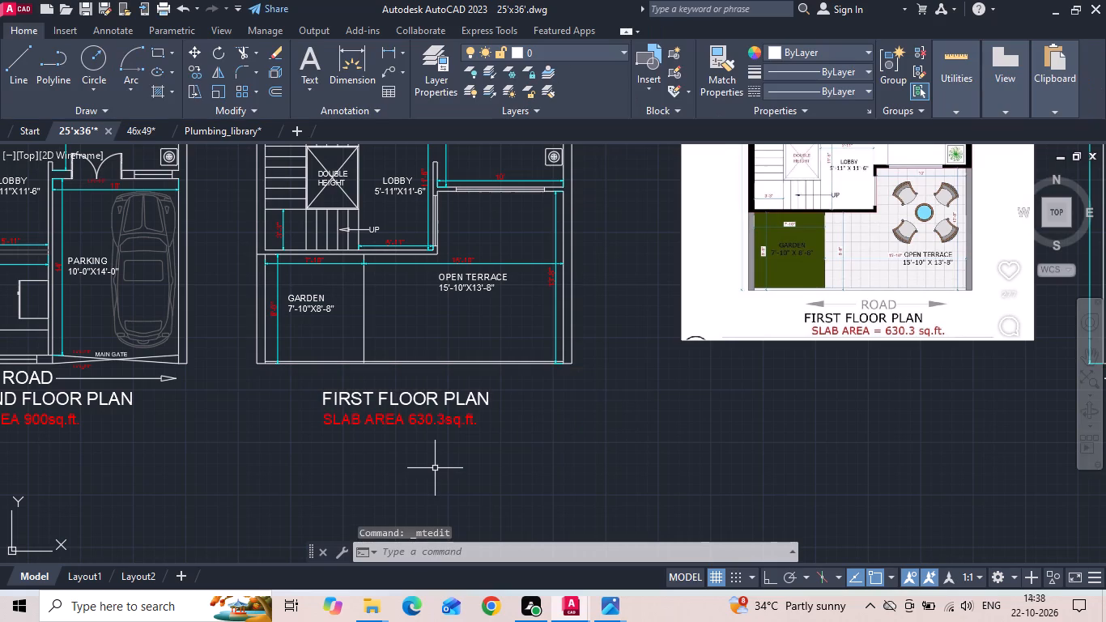
Hatch the first floor GARDEN area with the SOLID pattern in green 19,155,72.
{"action": "key", "text": "h"}
{"action": "key", "text": "space"}
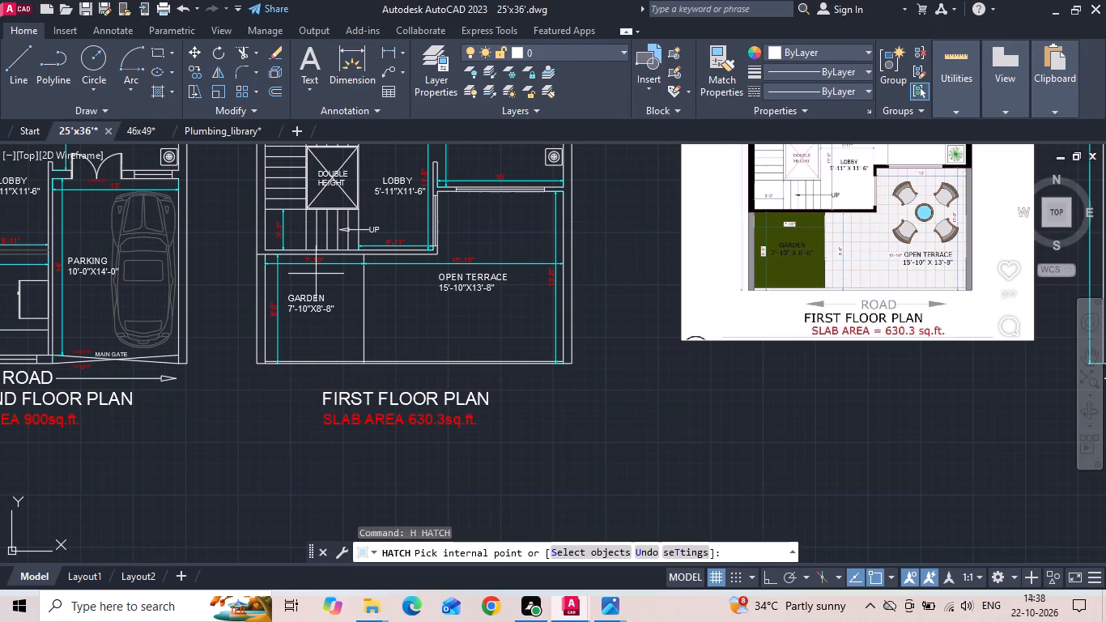
{"action": "left_click", "coordinate": [315, 271]}
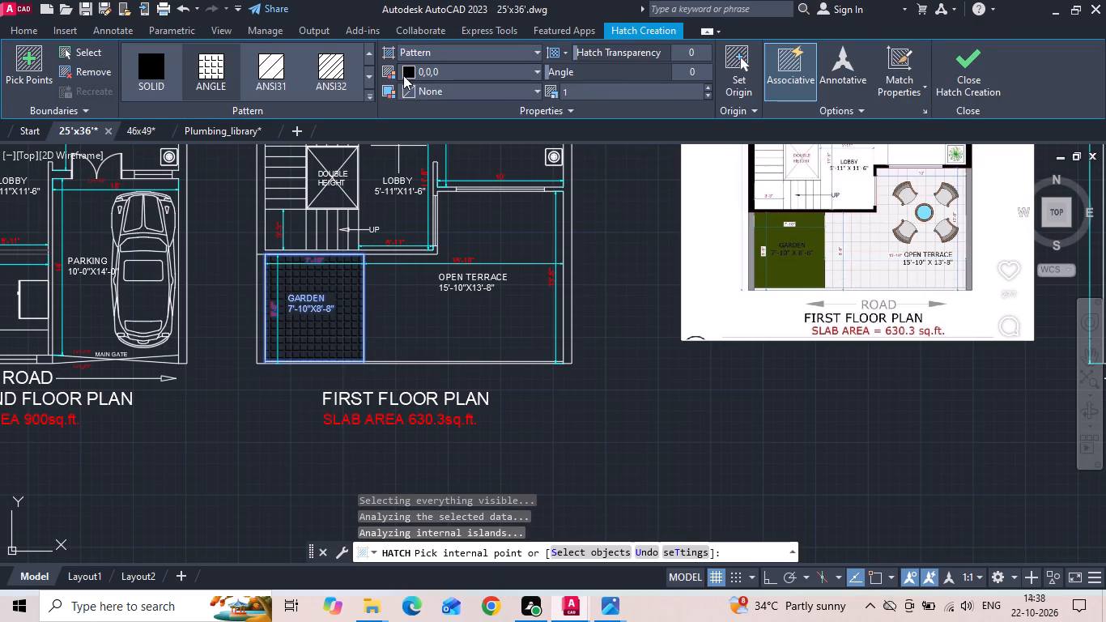
{"action": "left_click", "coordinate": [406, 69]}
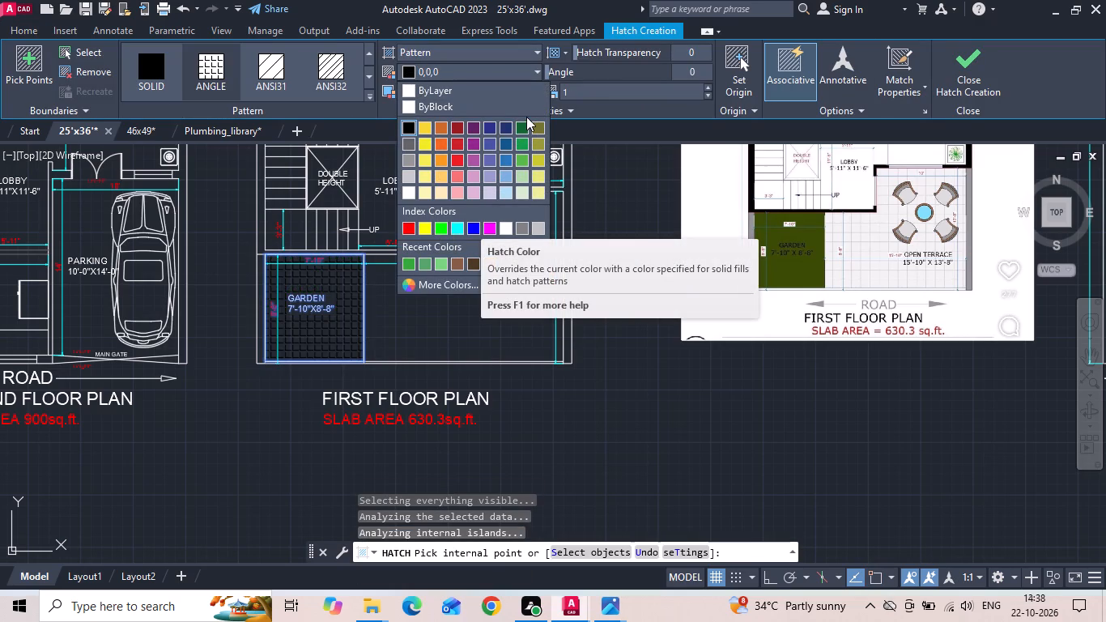
{"action": "left_click", "coordinate": [525, 145]}
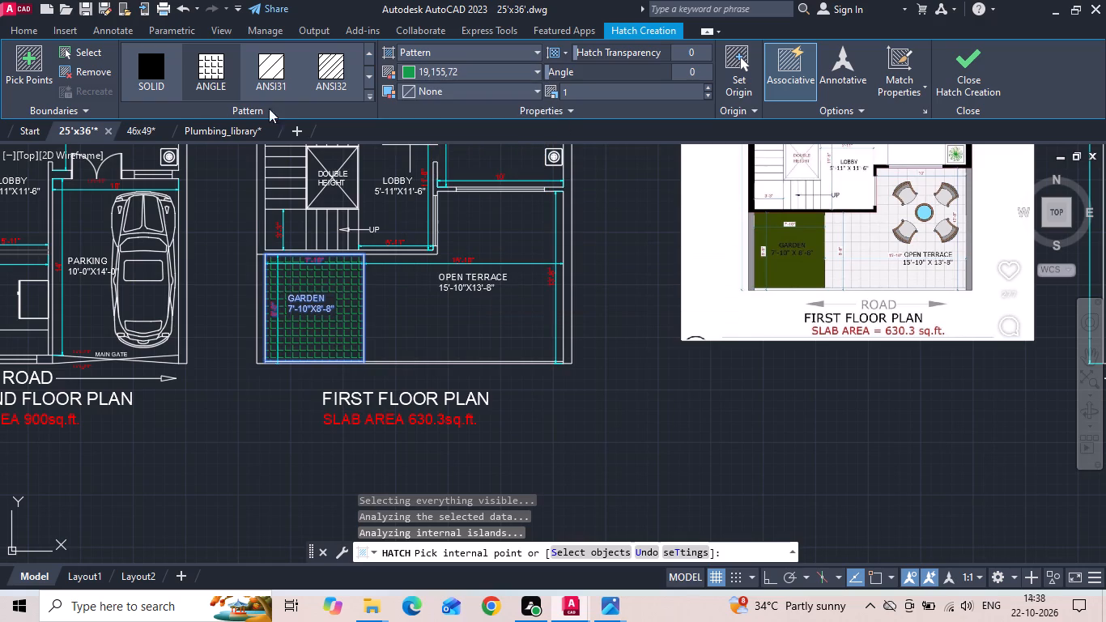
{"action": "left_click", "coordinate": [151, 79]}
{"action": "key", "text": "Escape"}
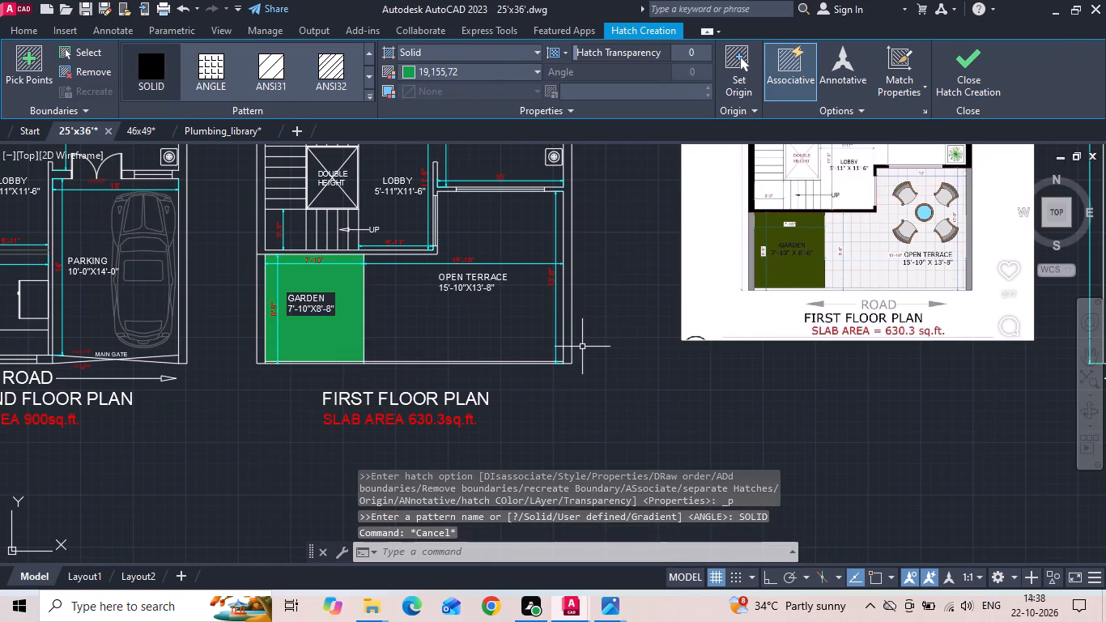
Hatch the ground floor plan's outer walls and connected wall segments with the SOLID pattern in black 0,0,0.
{"action": "scroll", "coordinate": [579, 414], "scroll_direction": "down", "scroll_amount": 2}
{"action": "type", "text": "H"}
{"action": "key", "text": "space"}
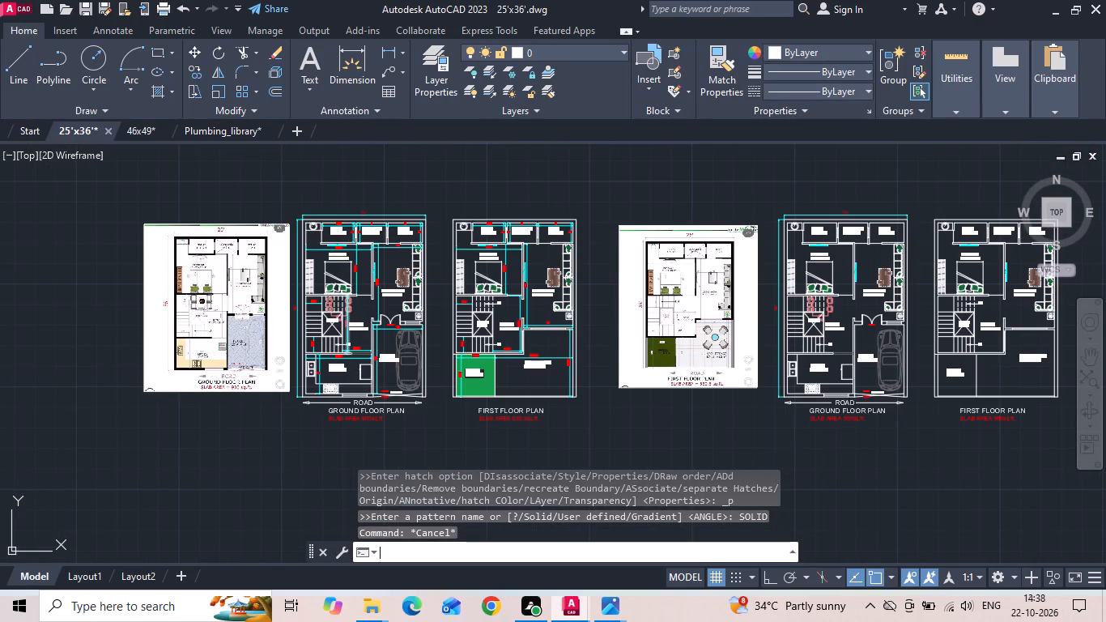
{"action": "scroll", "coordinate": [280, 239], "scroll_direction": "up", "scroll_amount": 2}
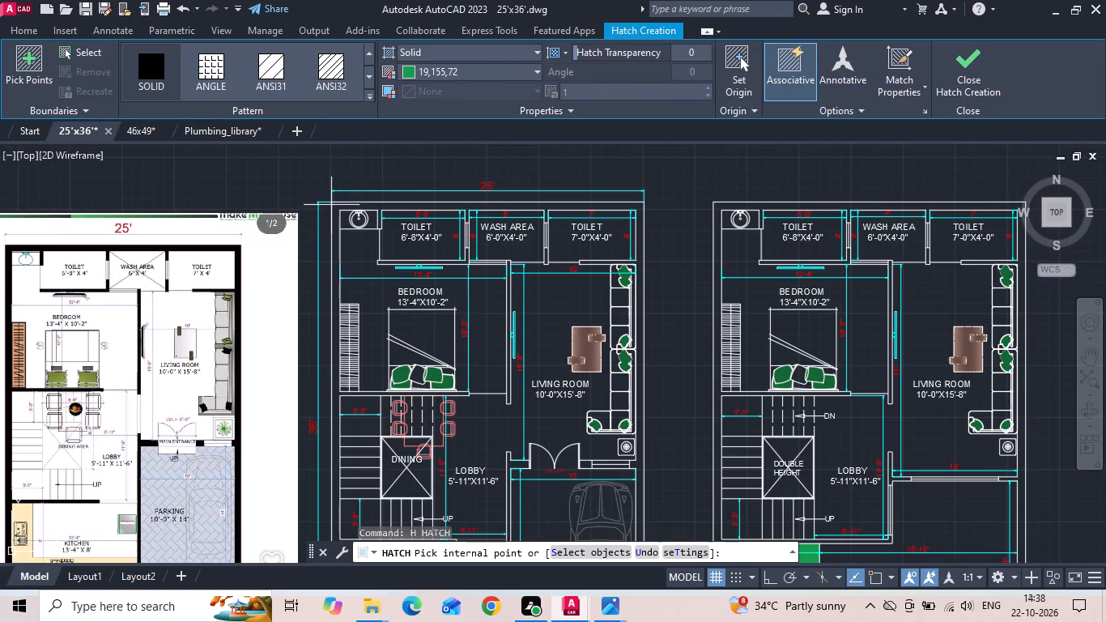
{"action": "left_click", "coordinate": [142, 68]}
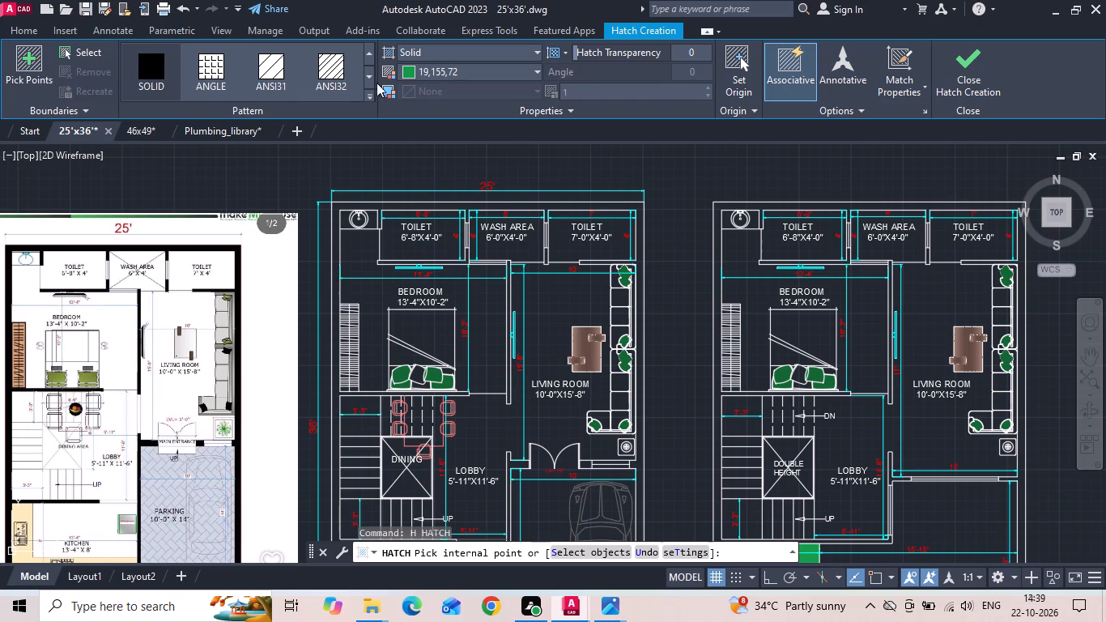
{"action": "left_click", "coordinate": [406, 72]}
{"action": "left_click", "coordinate": [408, 147]}
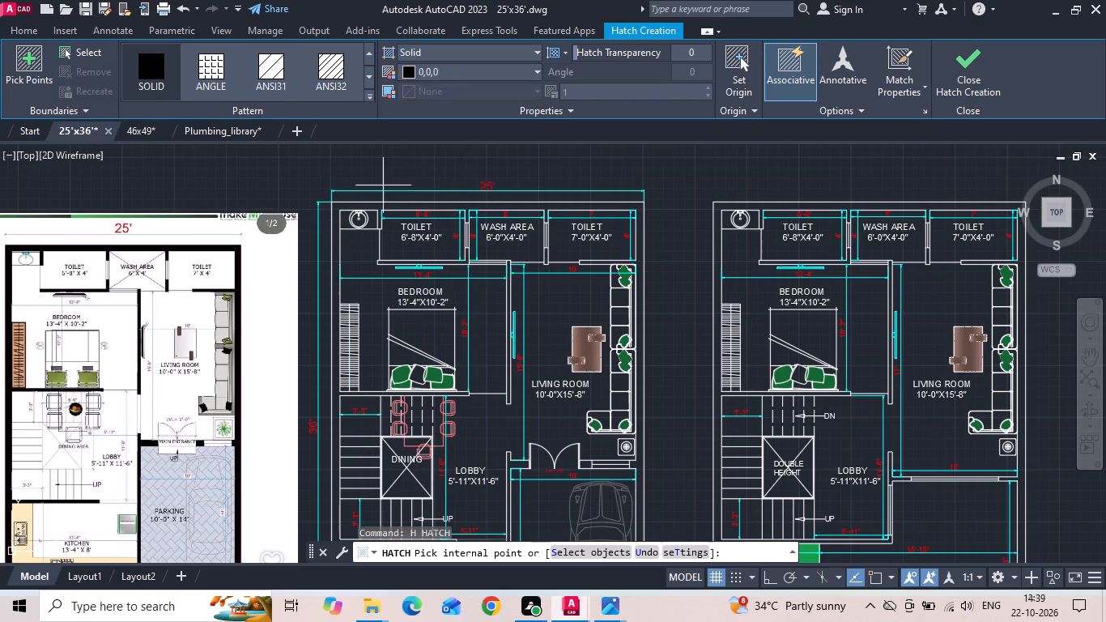
{"action": "scroll", "coordinate": [368, 203], "scroll_direction": "down", "scroll_amount": 1}
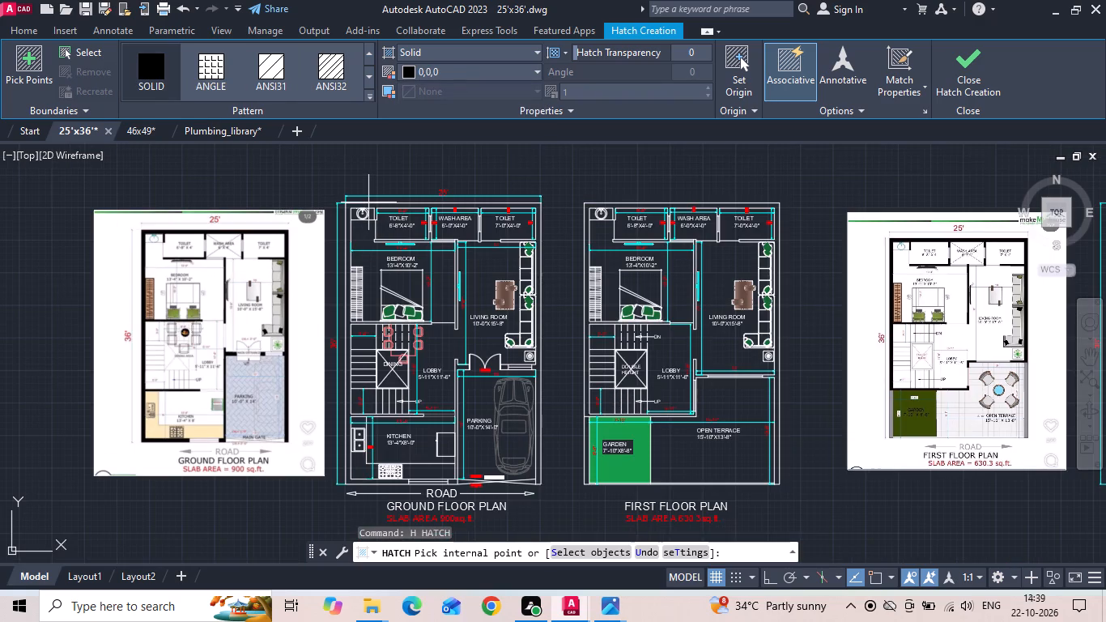
{"action": "left_click", "coordinate": [366, 205]}
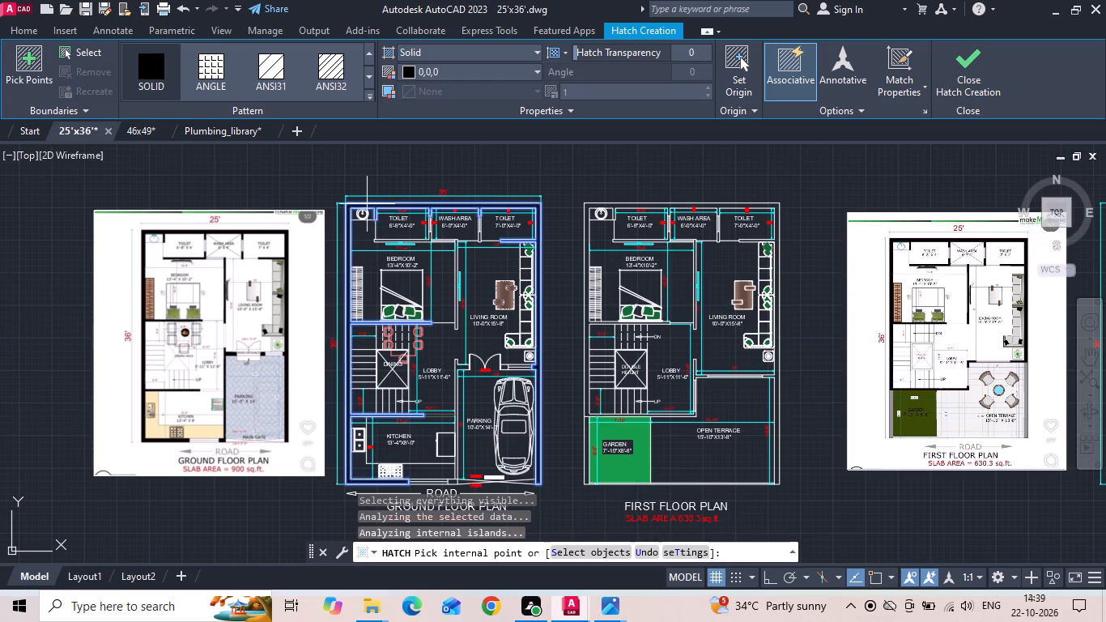
Add the remaining toilet and wash area partition segments and the bedroom-living room wall to the ground floor's black hatch.
{"action": "scroll", "coordinate": [409, 251], "scroll_direction": "up", "scroll_amount": 2}
{"action": "scroll", "coordinate": [446, 170], "scroll_direction": "up", "scroll_amount": 1}
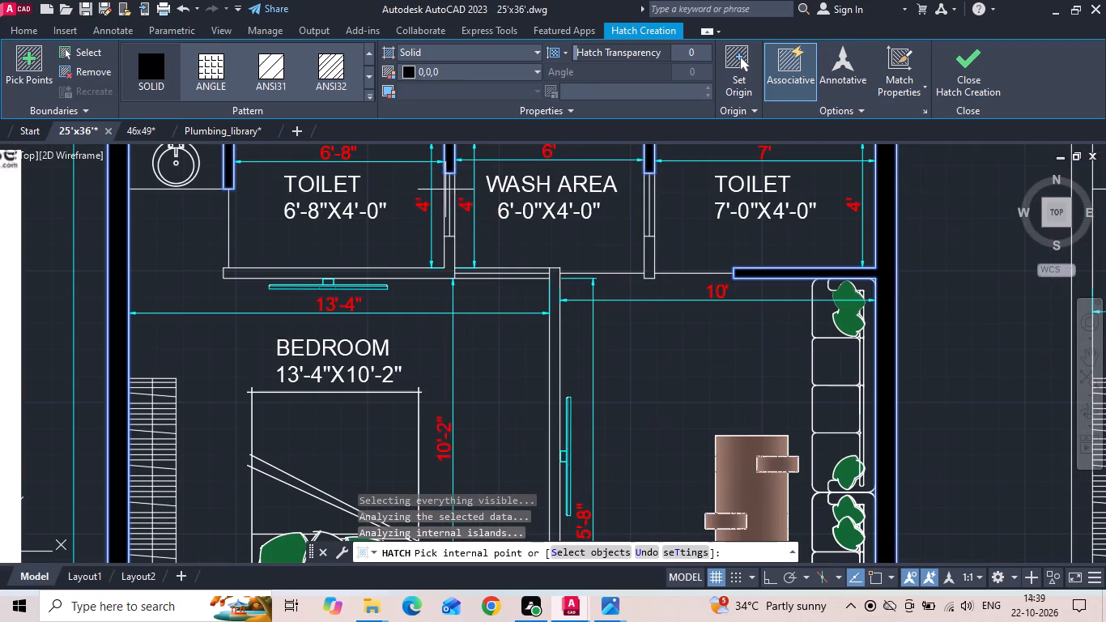
{"action": "left_click", "coordinate": [453, 269]}
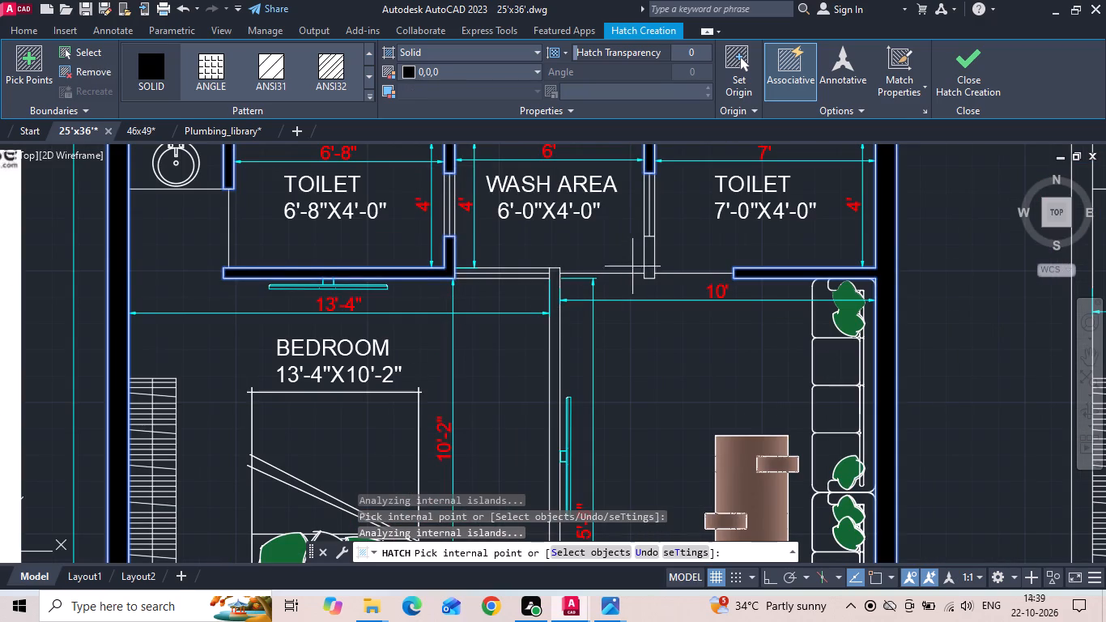
{"action": "left_click", "coordinate": [651, 254]}
{"action": "middle_click_drag", "start_coordinate": [542, 329], "coordinate": [457, 164]}
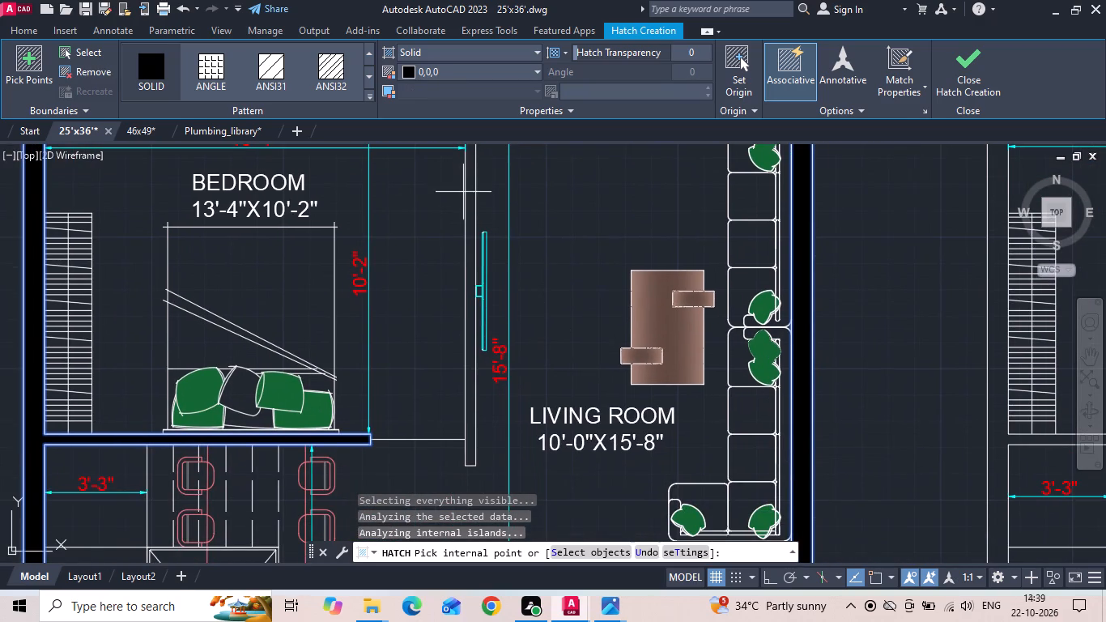
{"action": "left_click", "coordinate": [472, 205]}
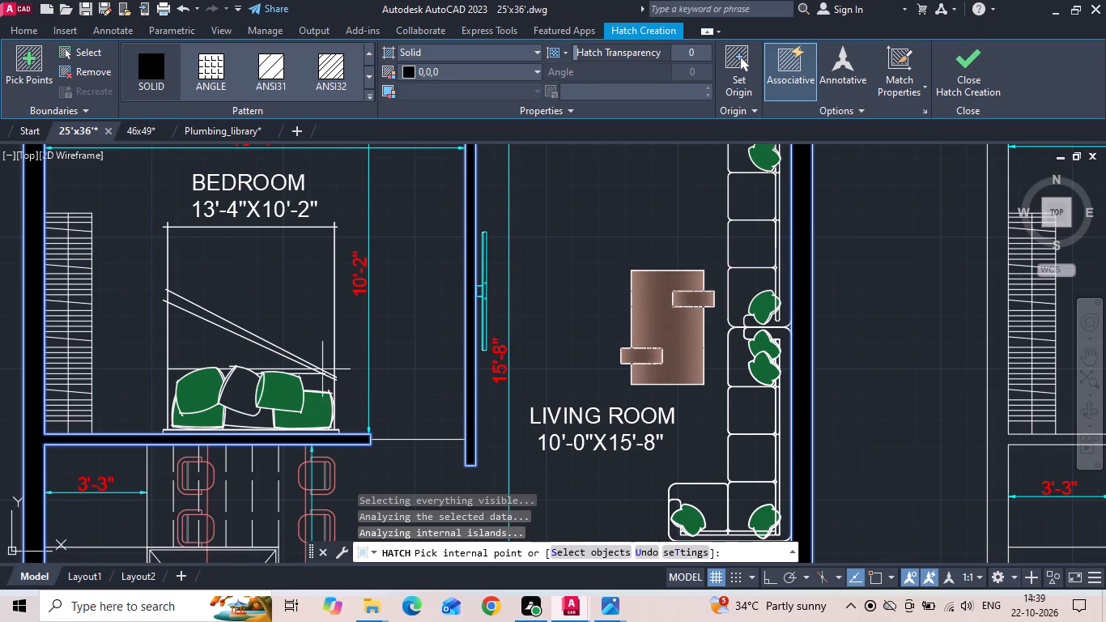
Complete the ground floor's black hatch with the lobby-parking wall, the segment between entrance door and window, and the kitchen's front corner.
{"action": "scroll", "coordinate": [407, 172], "scroll_direction": "down", "scroll_amount": 1}
{"action": "middle_click_drag", "start_coordinate": [363, 412], "coordinate": [384, 179]}
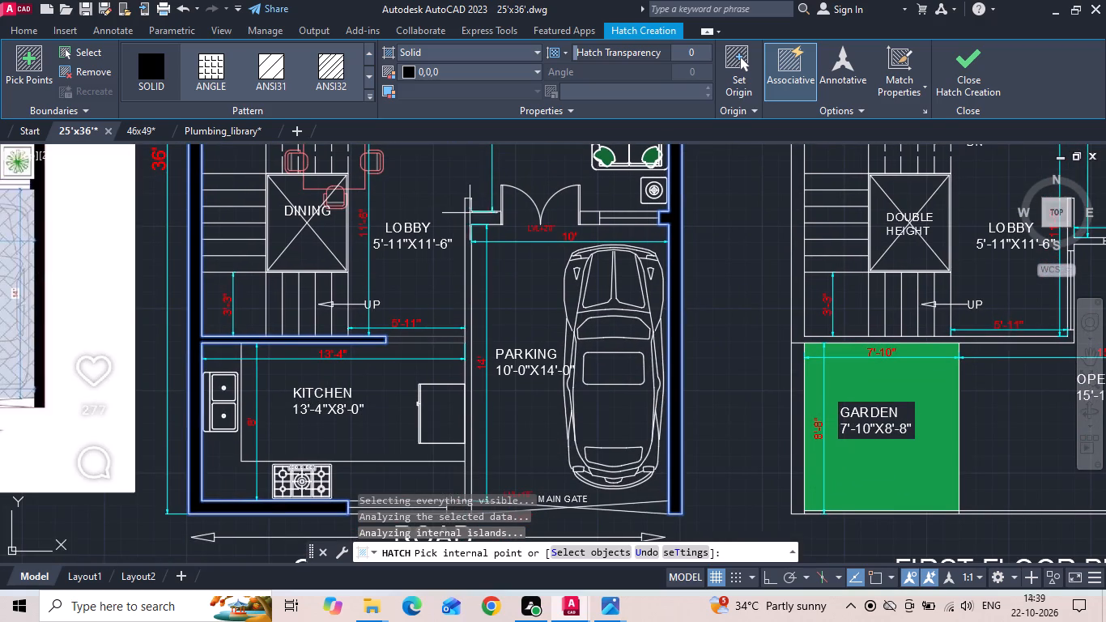
{"action": "left_click", "coordinate": [473, 214]}
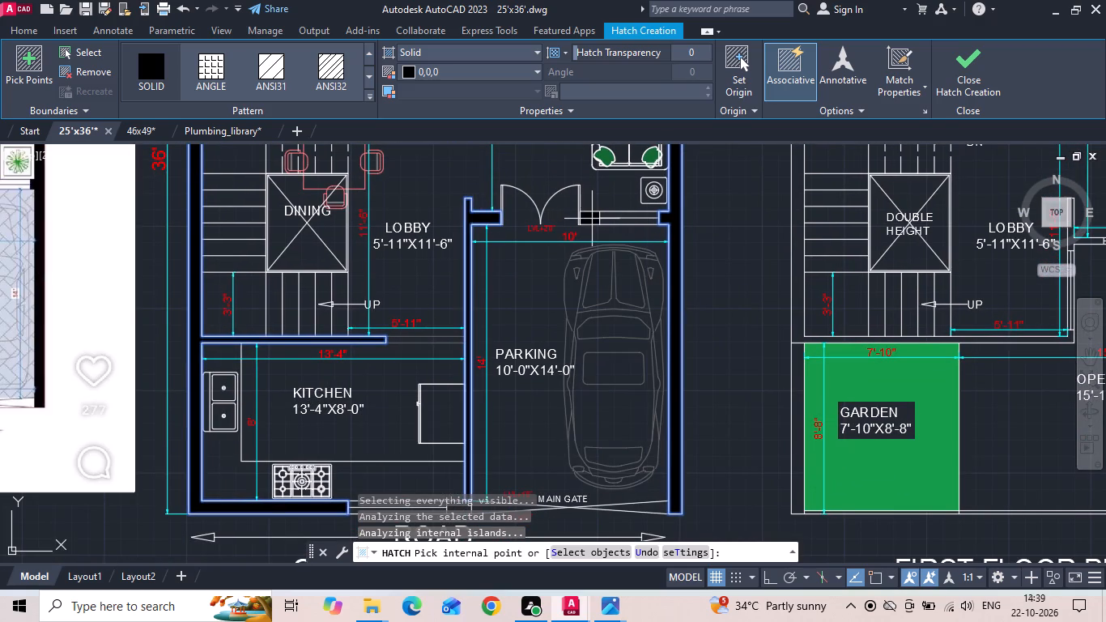
{"action": "left_click", "coordinate": [593, 217]}
{"action": "middle_click_drag", "start_coordinate": [305, 375], "coordinate": [288, 270]}
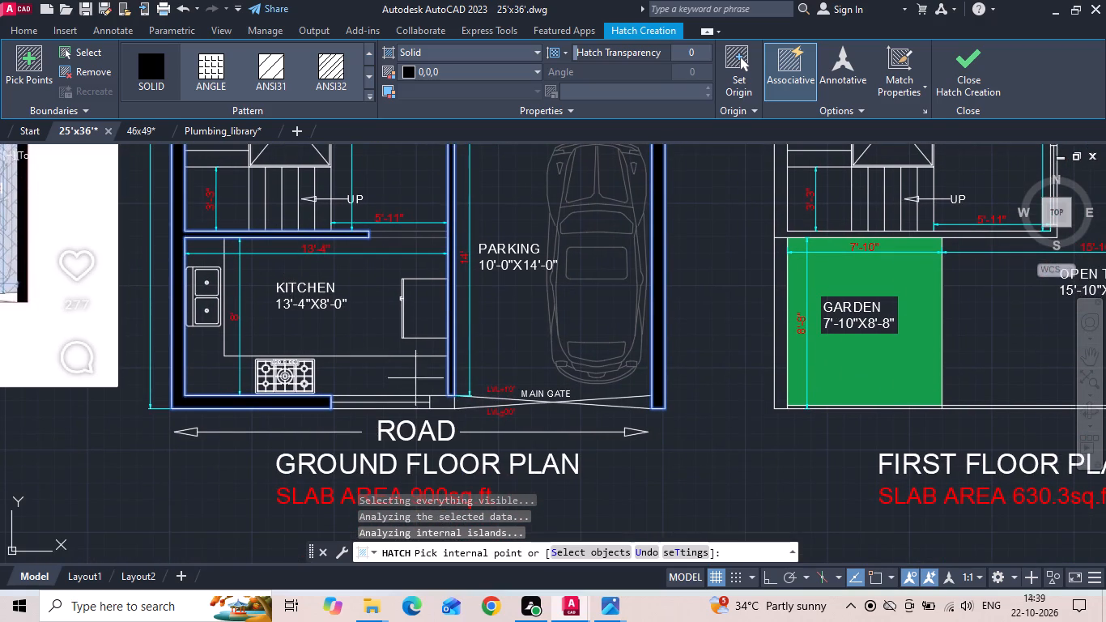
{"action": "left_click", "coordinate": [443, 399]}
{"action": "scroll", "coordinate": [414, 433], "scroll_direction": "down", "scroll_amount": 1}
{"action": "middle_click_drag", "start_coordinate": [468, 270], "coordinate": [428, 437]}
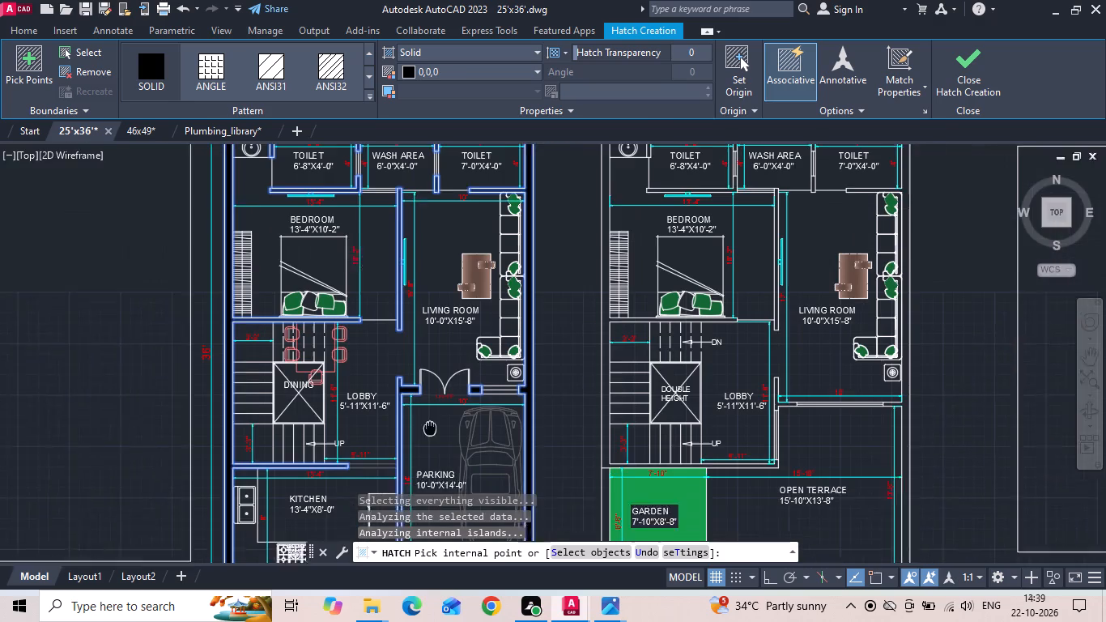
{"action": "middle_click_drag", "start_coordinate": [428, 437], "coordinate": [425, 443]}
{"action": "key", "text": "space"}
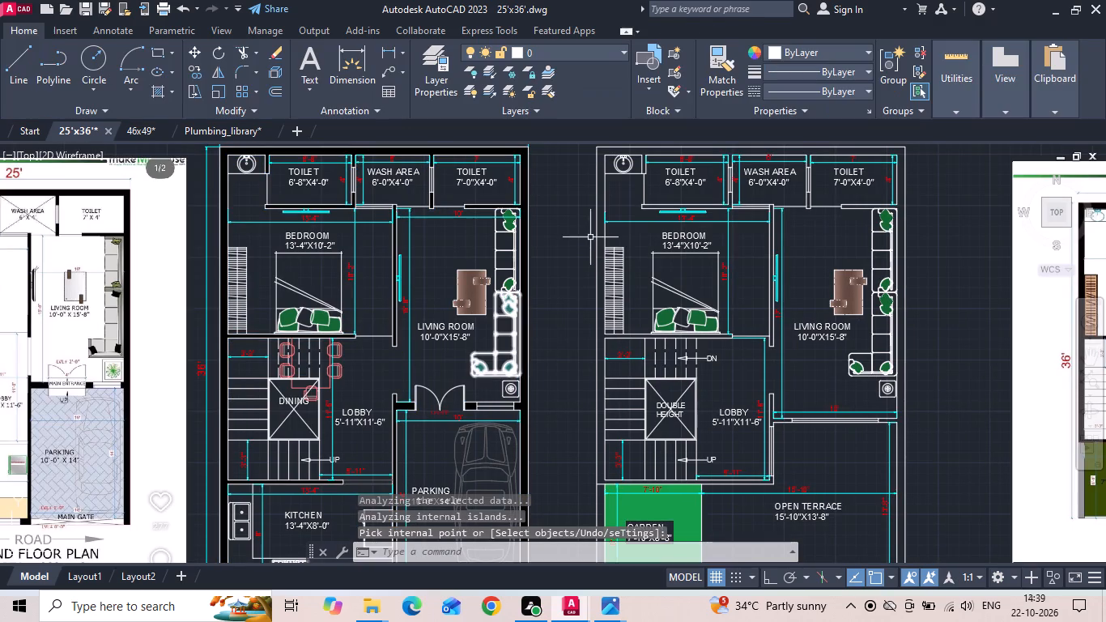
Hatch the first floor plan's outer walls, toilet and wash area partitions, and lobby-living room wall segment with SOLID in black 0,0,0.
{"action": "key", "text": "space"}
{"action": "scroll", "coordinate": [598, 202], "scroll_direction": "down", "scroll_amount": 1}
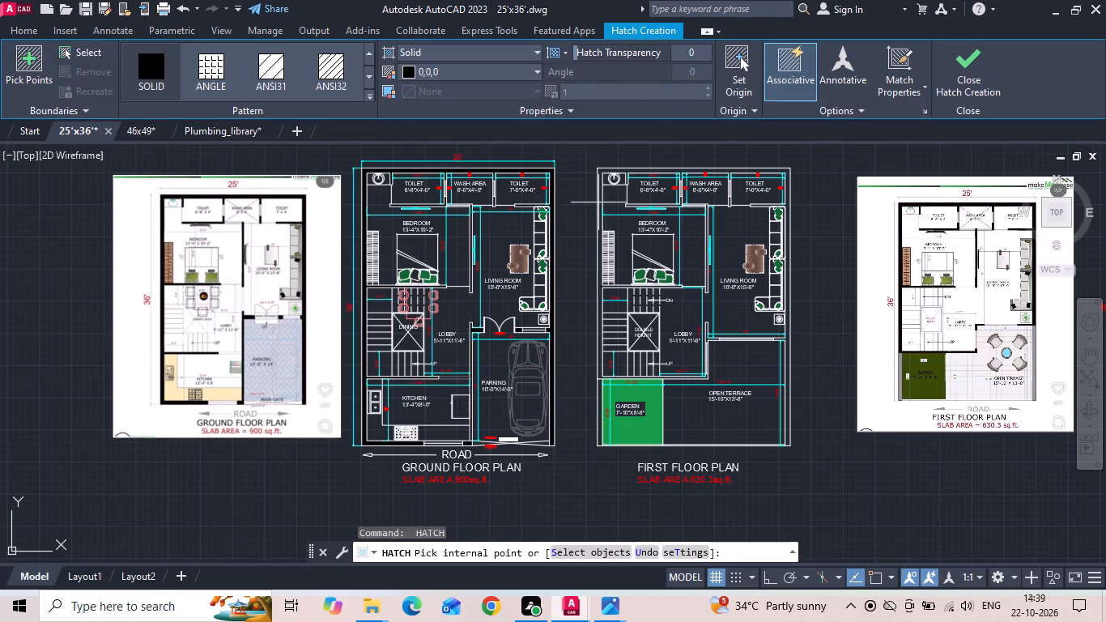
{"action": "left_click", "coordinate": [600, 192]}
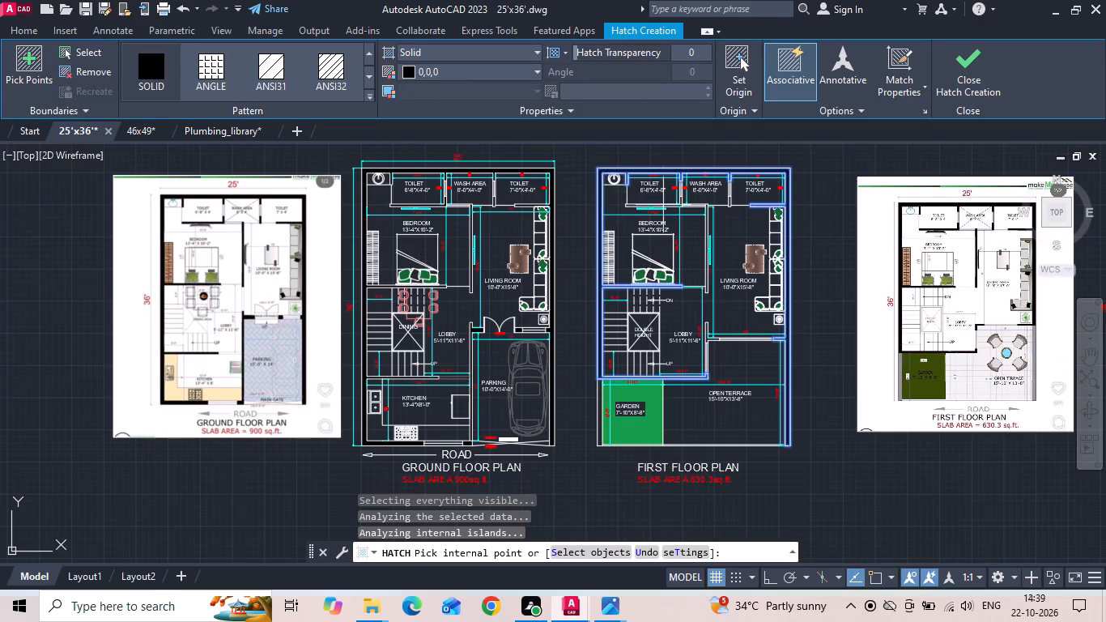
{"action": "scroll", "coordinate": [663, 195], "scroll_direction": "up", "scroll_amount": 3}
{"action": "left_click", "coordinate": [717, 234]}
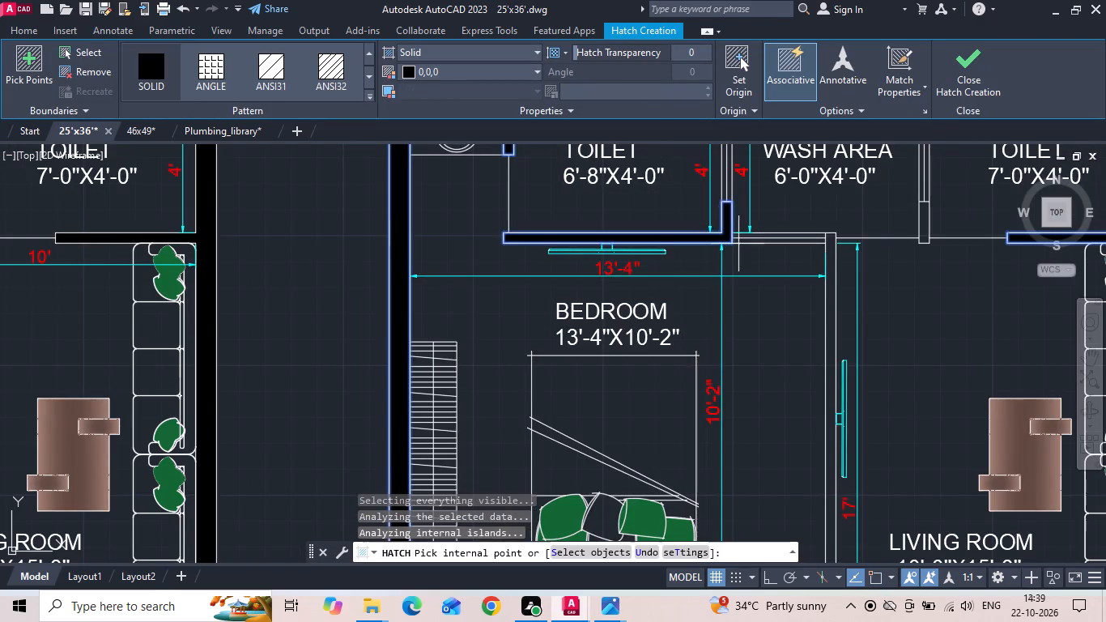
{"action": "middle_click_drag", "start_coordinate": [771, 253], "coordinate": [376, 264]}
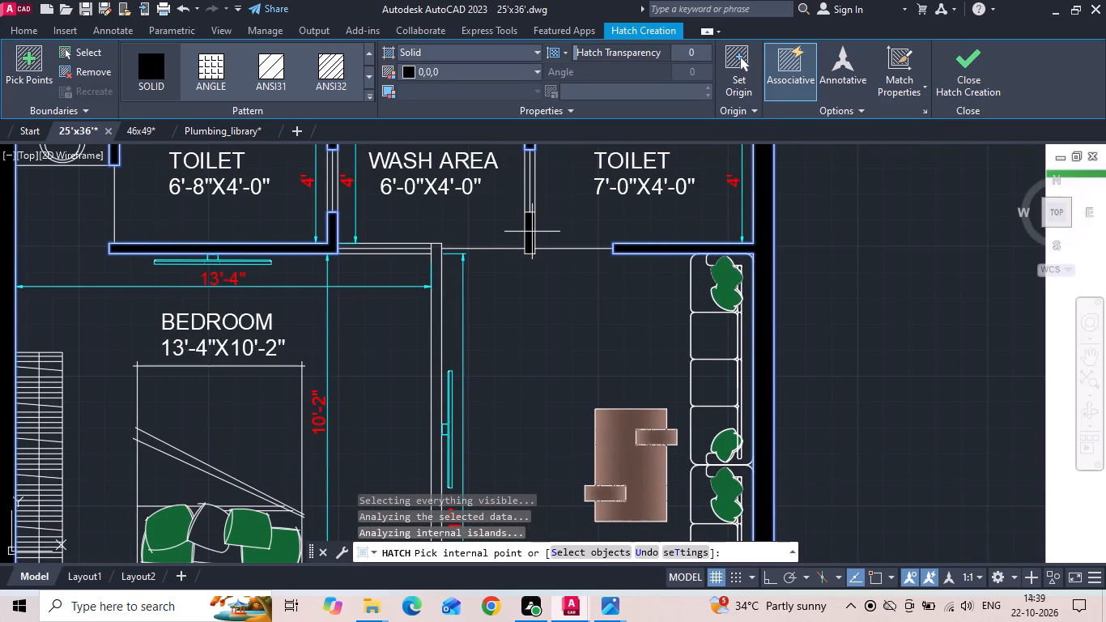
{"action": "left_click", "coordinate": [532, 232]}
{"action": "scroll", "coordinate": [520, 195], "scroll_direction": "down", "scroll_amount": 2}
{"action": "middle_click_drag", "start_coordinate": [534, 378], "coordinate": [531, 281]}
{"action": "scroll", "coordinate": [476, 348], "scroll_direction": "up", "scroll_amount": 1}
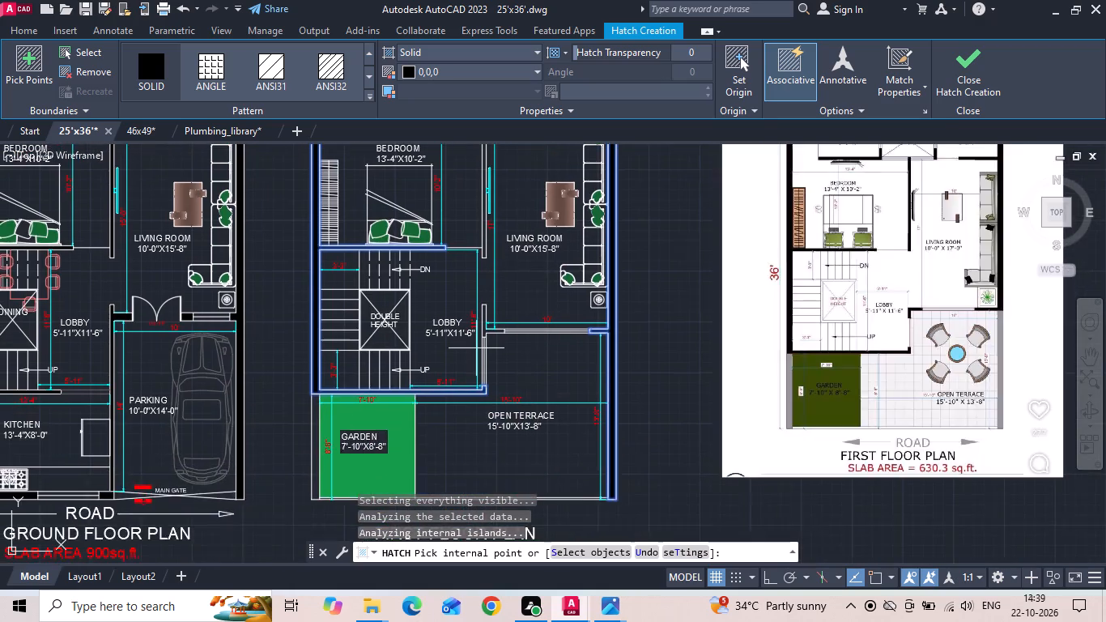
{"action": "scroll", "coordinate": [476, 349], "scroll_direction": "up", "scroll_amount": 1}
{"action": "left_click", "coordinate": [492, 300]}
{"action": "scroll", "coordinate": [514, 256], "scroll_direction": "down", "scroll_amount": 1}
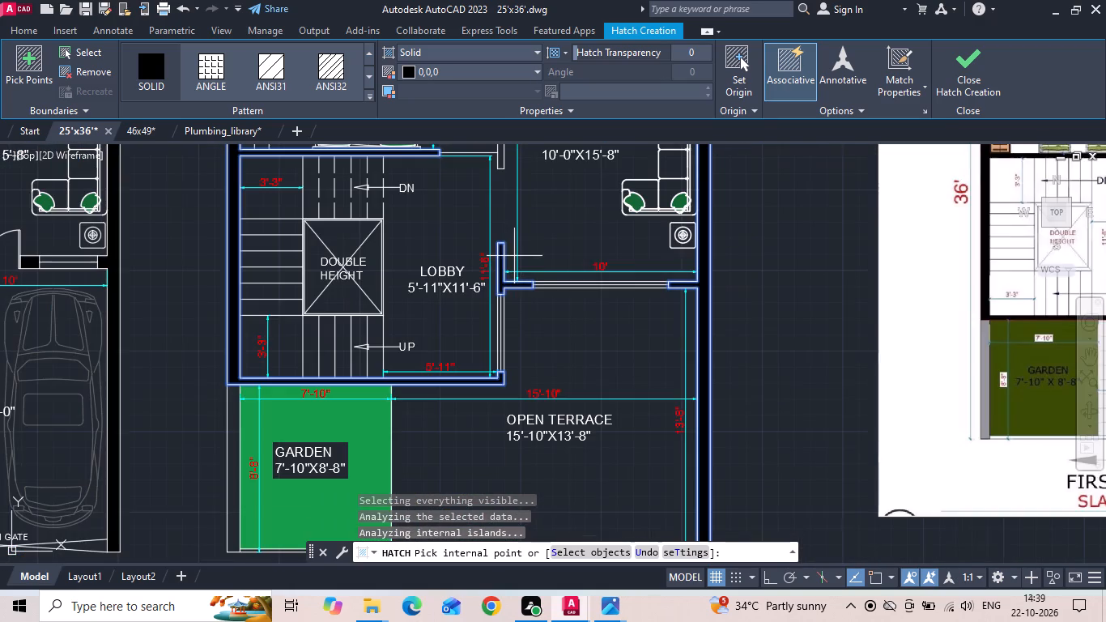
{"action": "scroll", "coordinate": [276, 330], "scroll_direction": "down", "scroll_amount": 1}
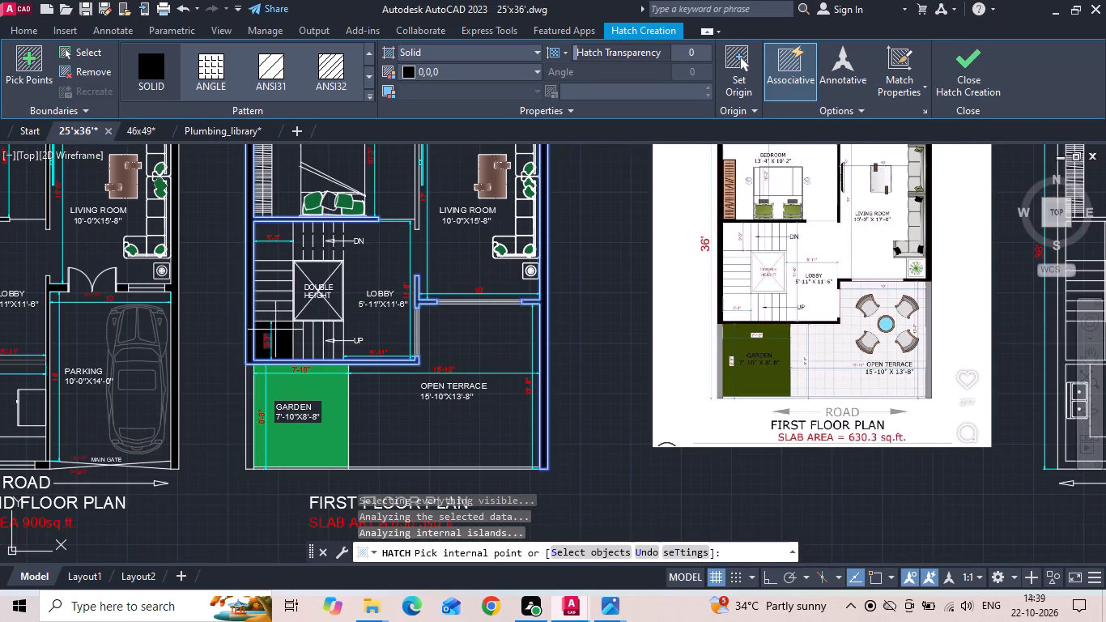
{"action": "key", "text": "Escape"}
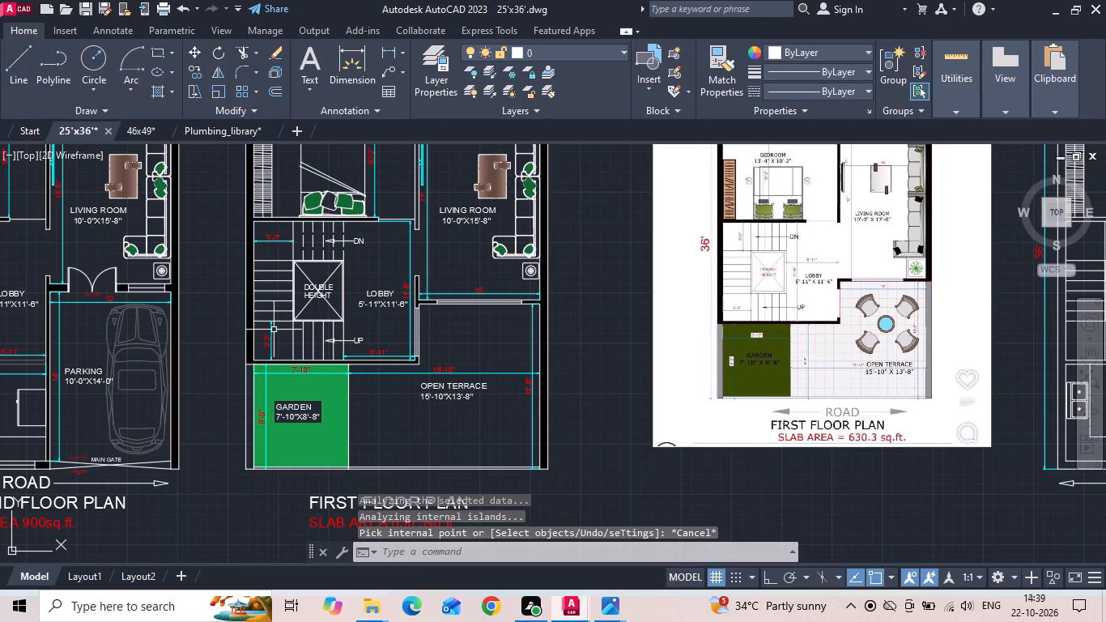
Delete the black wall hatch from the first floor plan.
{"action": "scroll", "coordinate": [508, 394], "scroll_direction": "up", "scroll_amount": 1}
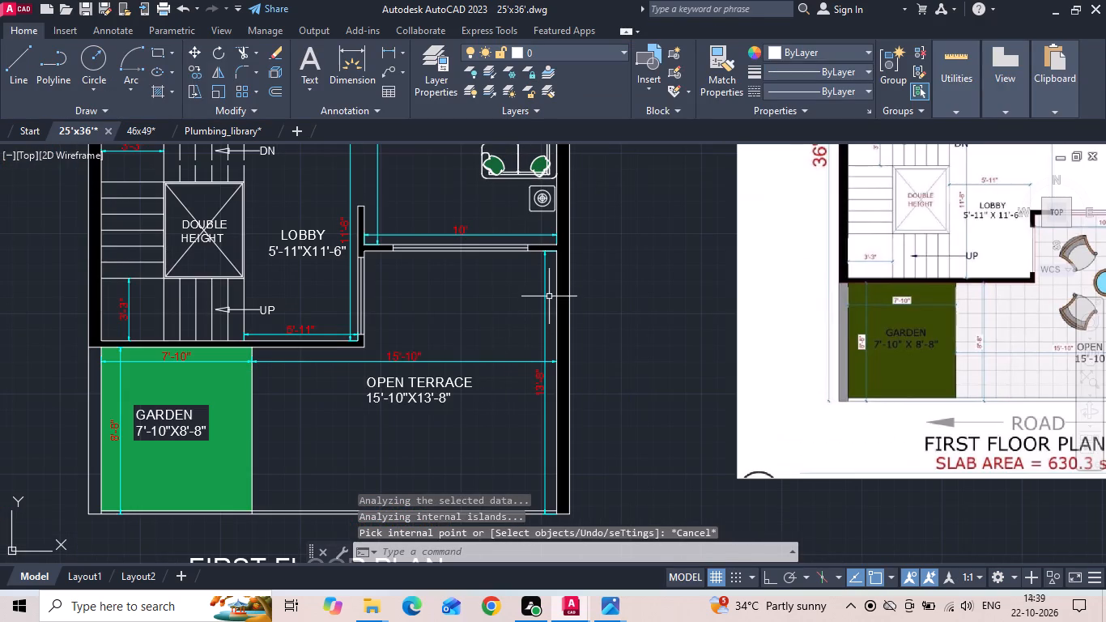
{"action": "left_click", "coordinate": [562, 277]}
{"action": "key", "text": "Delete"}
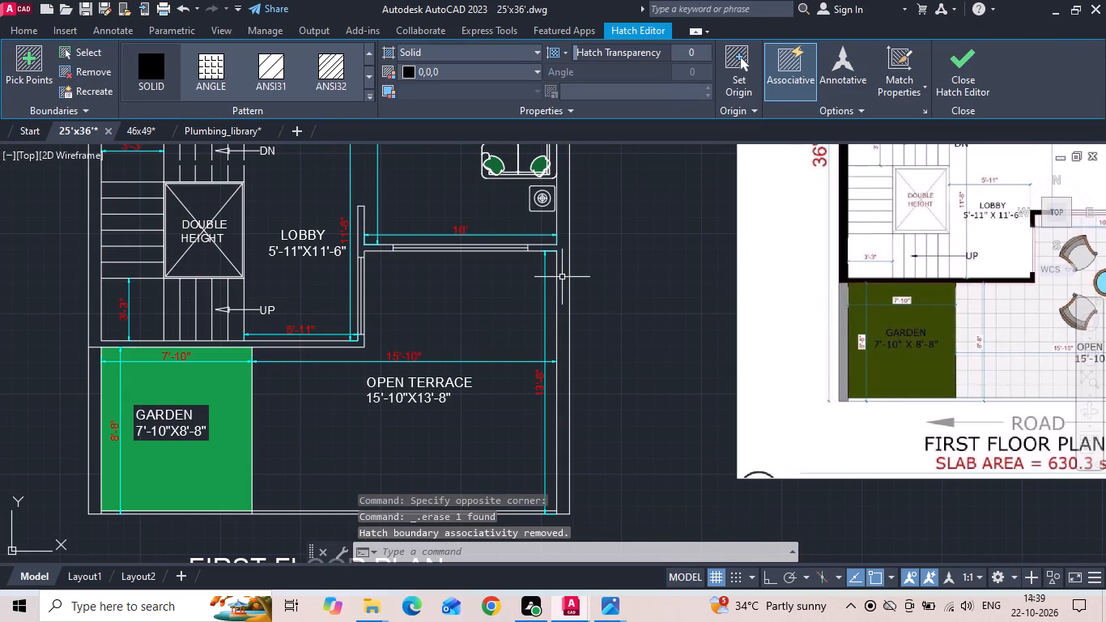
Extend the outer line of the first floor living room's front wall to the outer wall's far face, closing off the terrace side wall.
{"action": "type", "text": "EX"}
{"action": "key", "text": "space"}
{"action": "scroll", "coordinate": [551, 257], "scroll_direction": "up", "scroll_amount": 3}
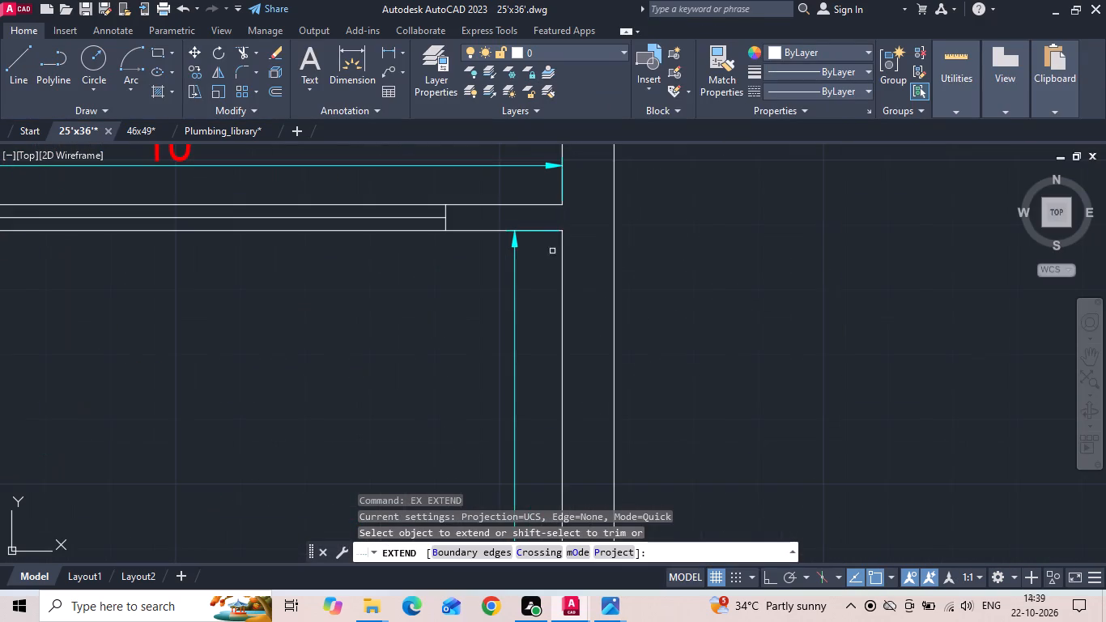
{"action": "left_click", "coordinate": [557, 232]}
{"action": "left_click_drag", "start_coordinate": [477, 222], "coordinate": [454, 267]}
{"action": "left_click", "coordinate": [443, 284]}
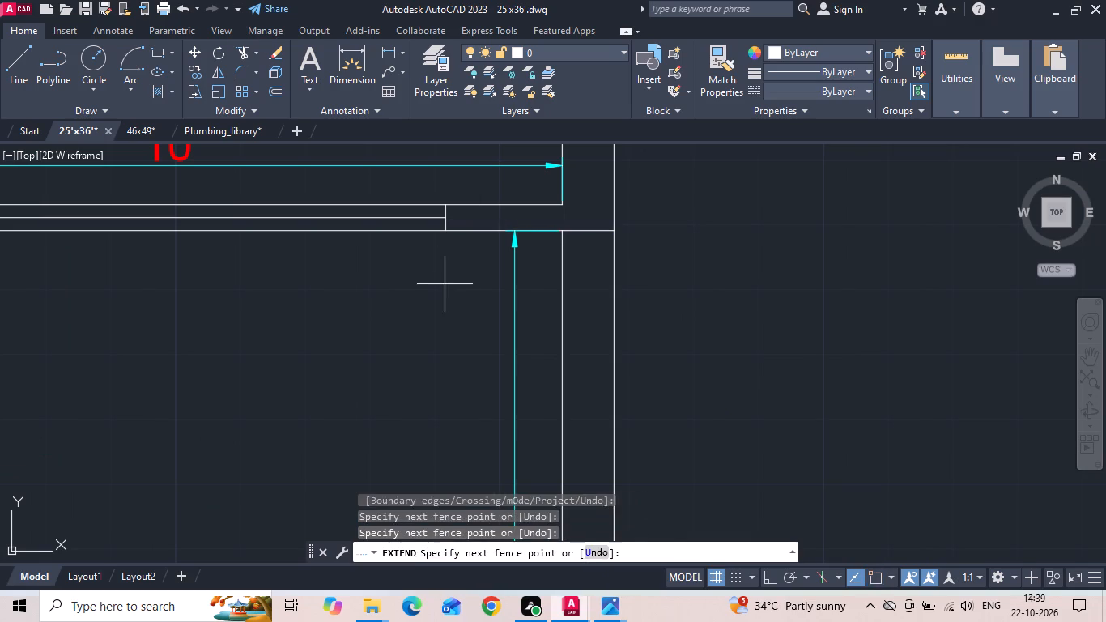
{"action": "key", "text": "Escape"}
Hatch the first floor's side walls beside the open terrace and the garden with the SOLID pattern in grey 199,200,202.
{"action": "type", "text": "H"}
{"action": "key", "text": "space"}
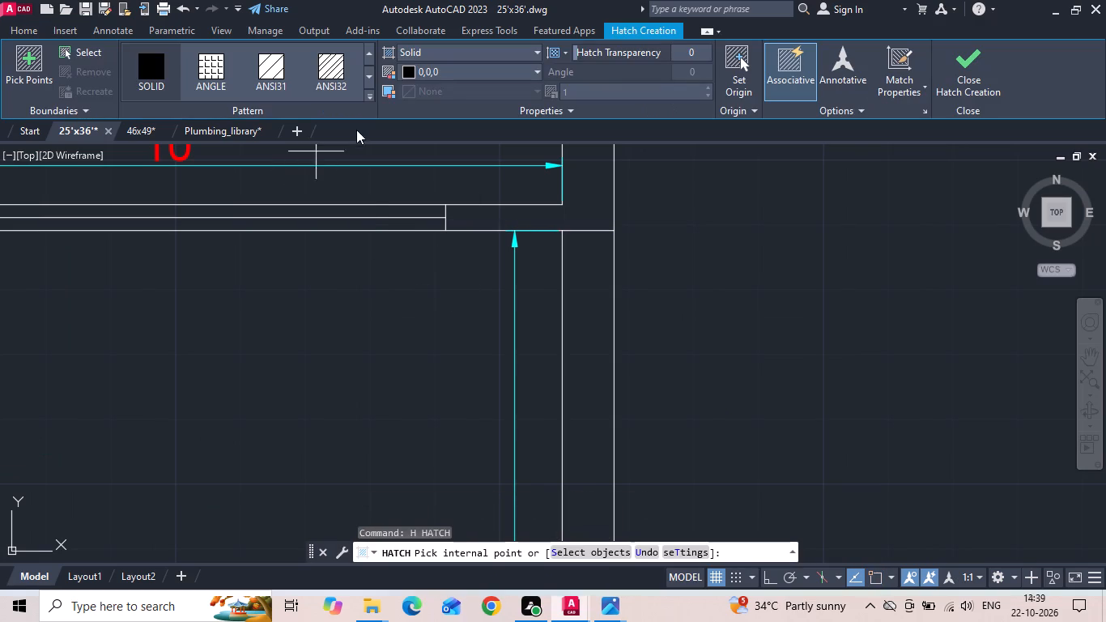
{"action": "left_click", "coordinate": [404, 71]}
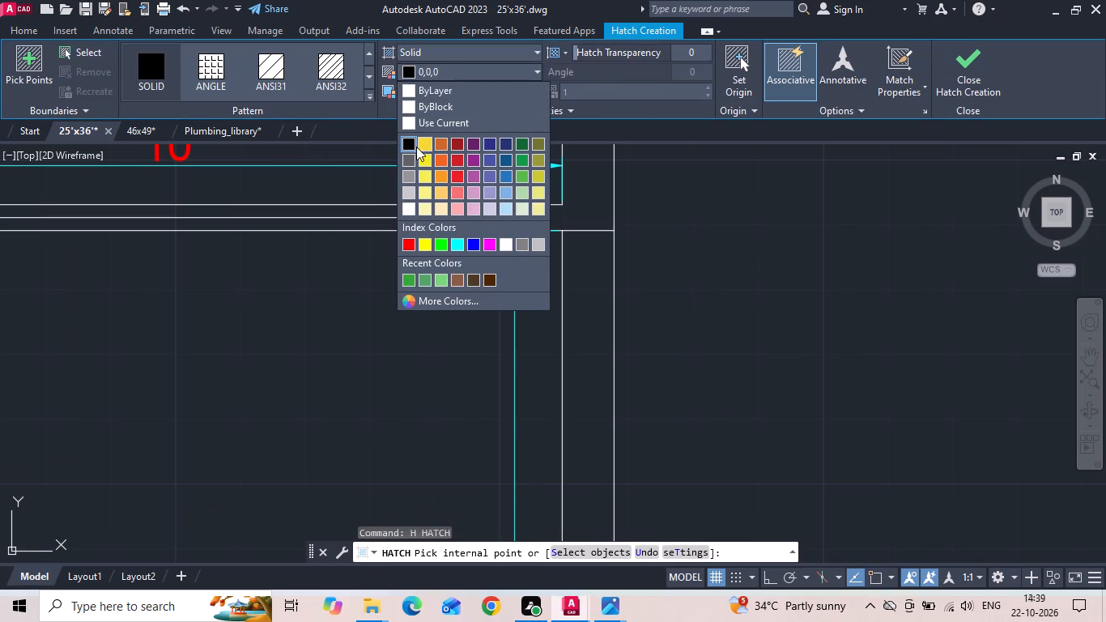
{"action": "left_click", "coordinate": [407, 188]}
{"action": "scroll", "coordinate": [508, 274], "scroll_direction": "down", "scroll_amount": 3}
{"action": "left_click", "coordinate": [532, 298]}
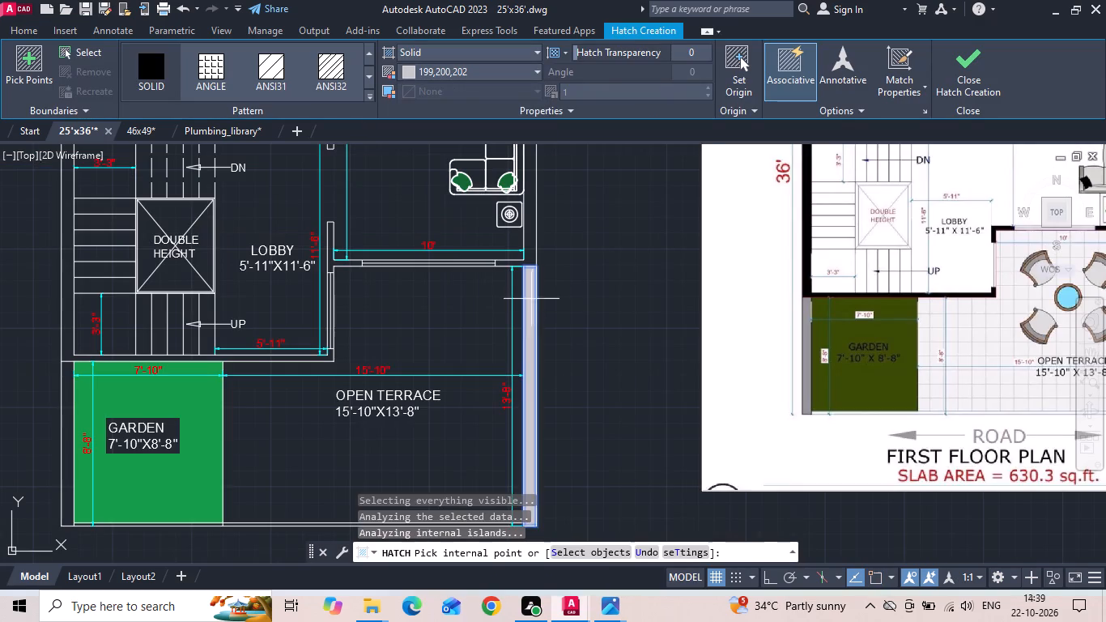
{"action": "middle_click_drag", "start_coordinate": [511, 323], "coordinate": [536, 279]}
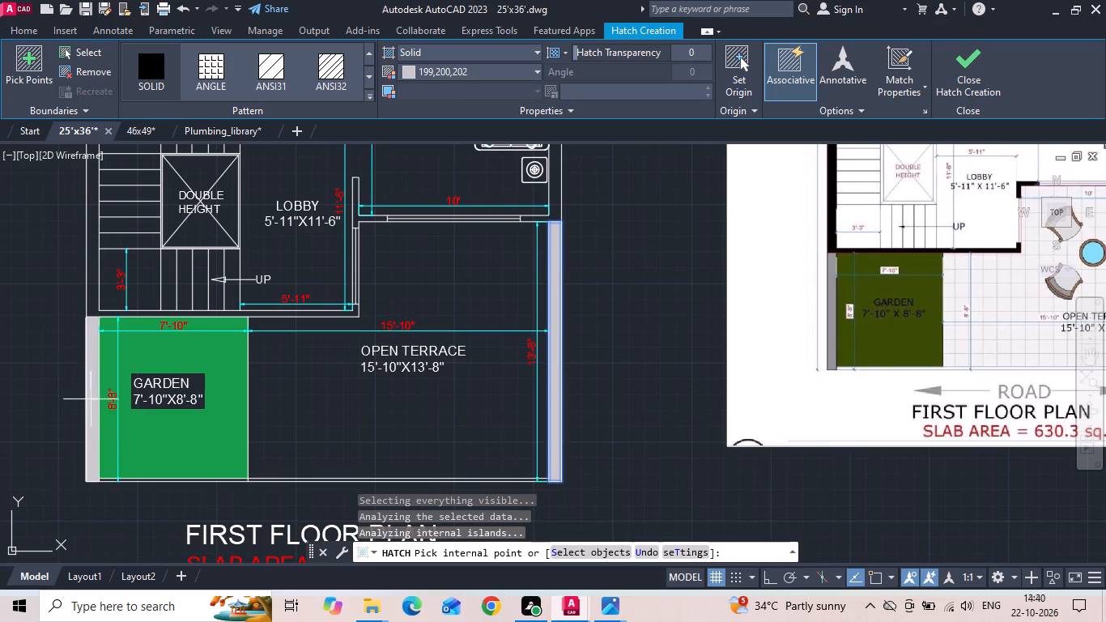
{"action": "left_click", "coordinate": [89, 398]}
{"action": "key", "text": "space"}
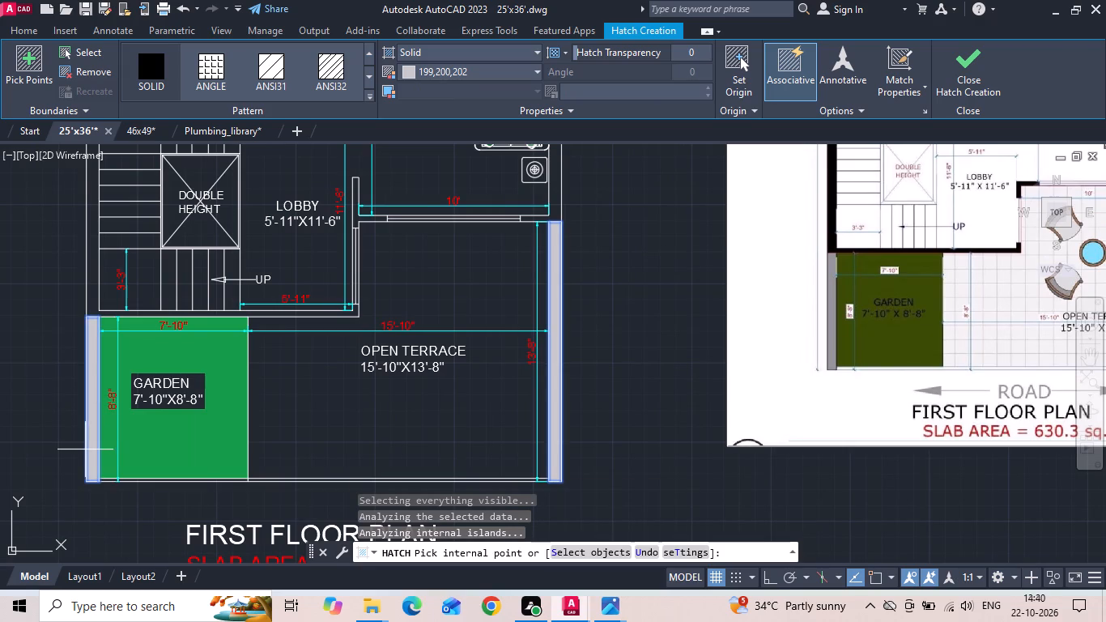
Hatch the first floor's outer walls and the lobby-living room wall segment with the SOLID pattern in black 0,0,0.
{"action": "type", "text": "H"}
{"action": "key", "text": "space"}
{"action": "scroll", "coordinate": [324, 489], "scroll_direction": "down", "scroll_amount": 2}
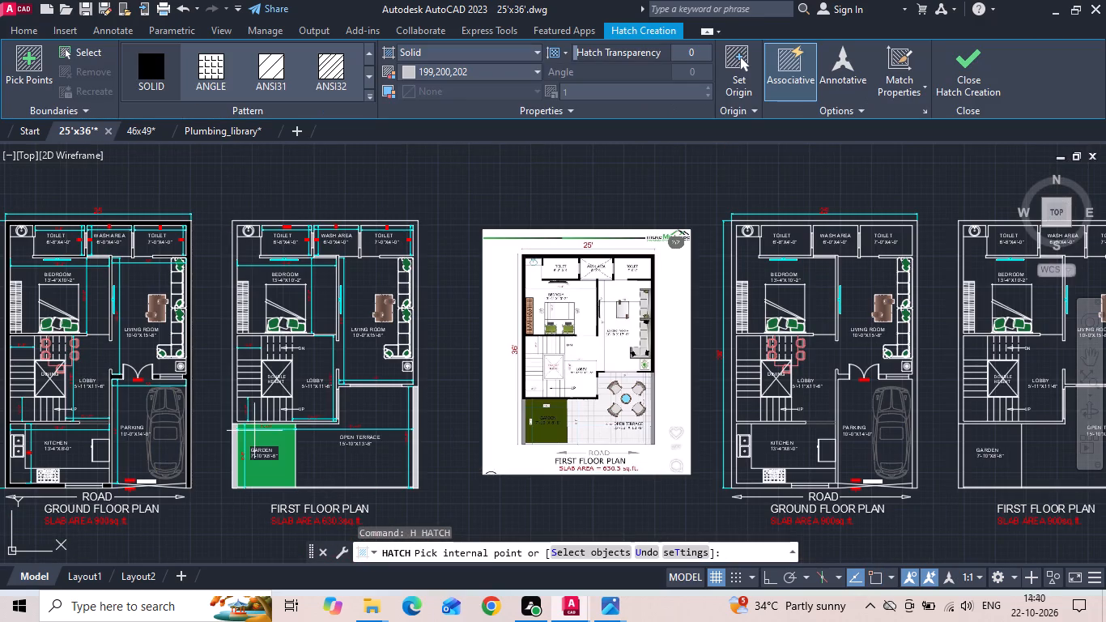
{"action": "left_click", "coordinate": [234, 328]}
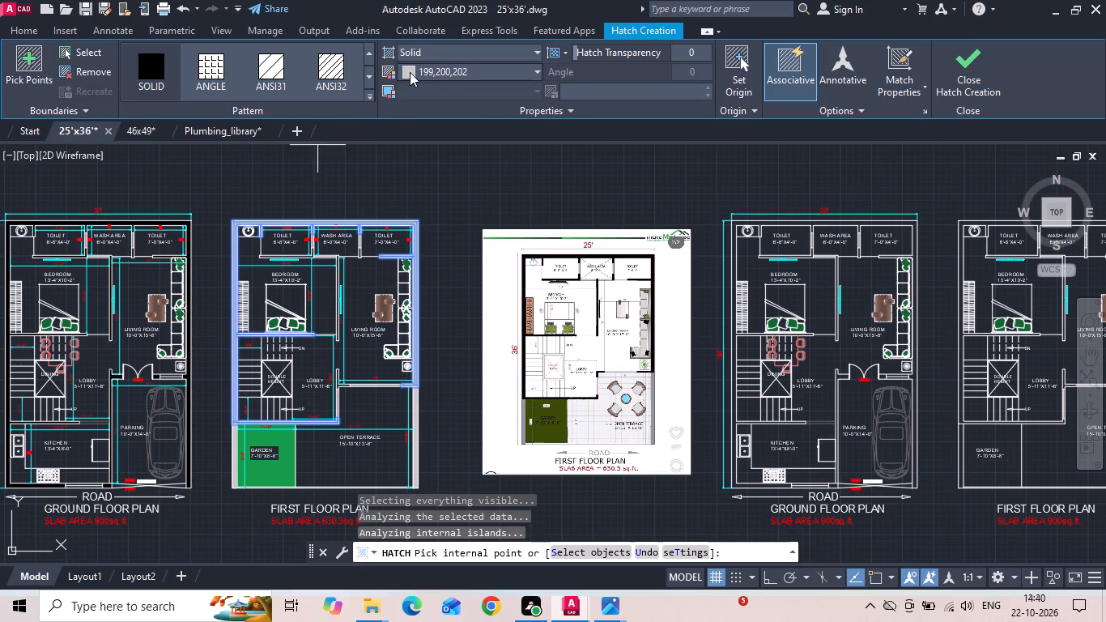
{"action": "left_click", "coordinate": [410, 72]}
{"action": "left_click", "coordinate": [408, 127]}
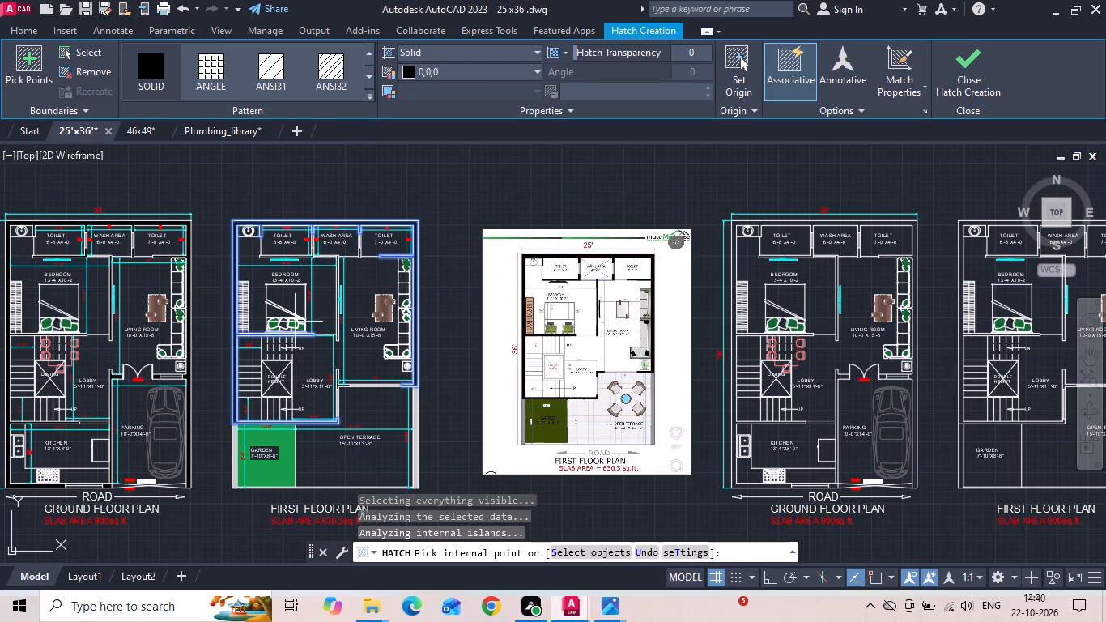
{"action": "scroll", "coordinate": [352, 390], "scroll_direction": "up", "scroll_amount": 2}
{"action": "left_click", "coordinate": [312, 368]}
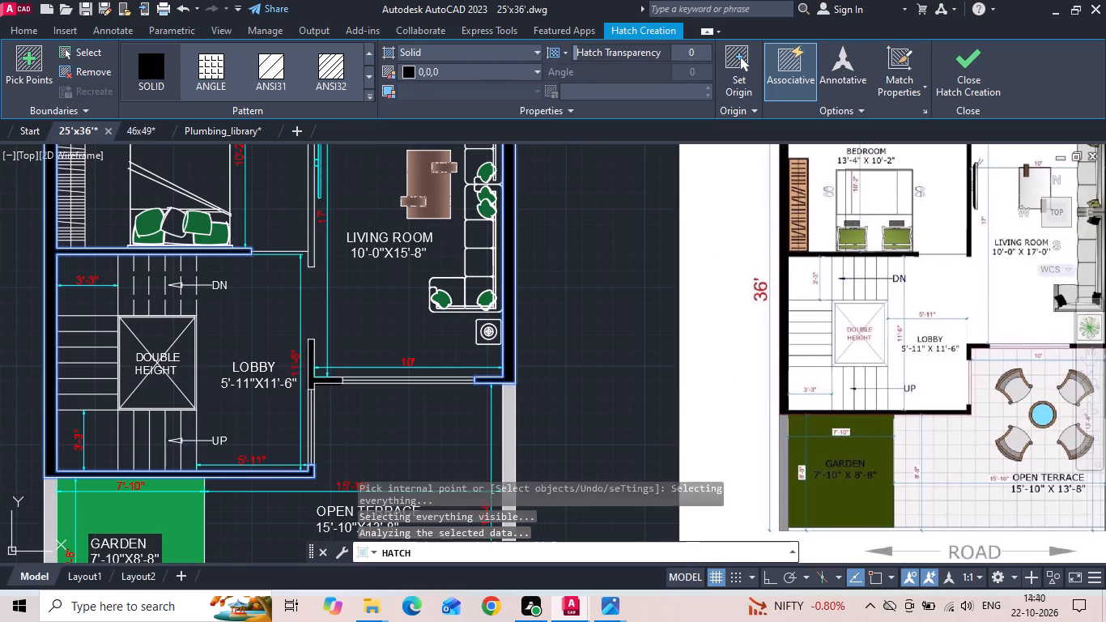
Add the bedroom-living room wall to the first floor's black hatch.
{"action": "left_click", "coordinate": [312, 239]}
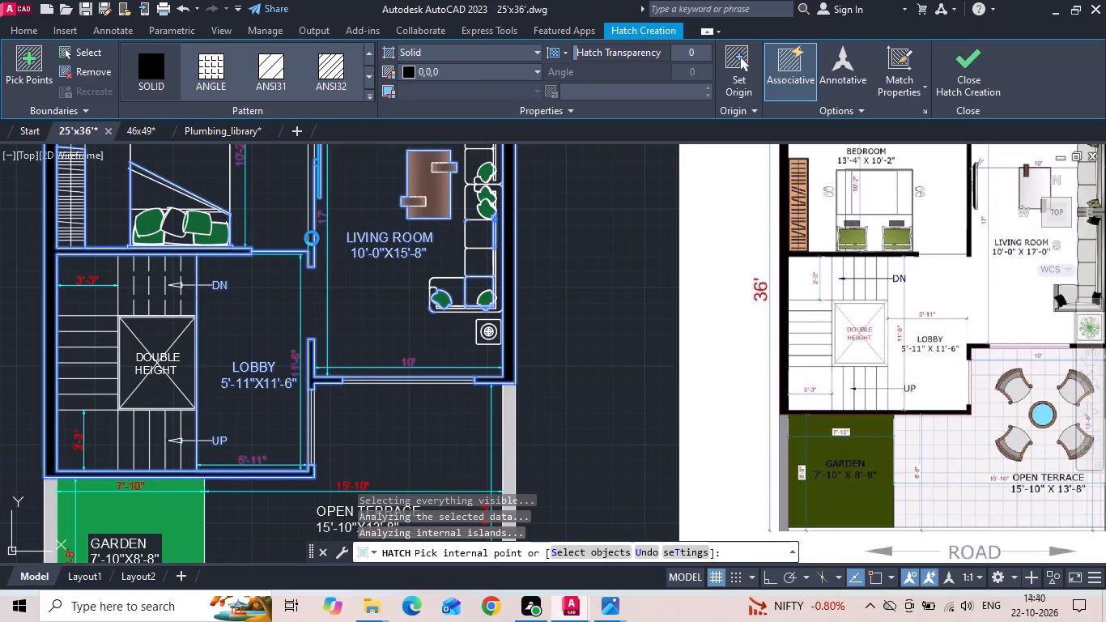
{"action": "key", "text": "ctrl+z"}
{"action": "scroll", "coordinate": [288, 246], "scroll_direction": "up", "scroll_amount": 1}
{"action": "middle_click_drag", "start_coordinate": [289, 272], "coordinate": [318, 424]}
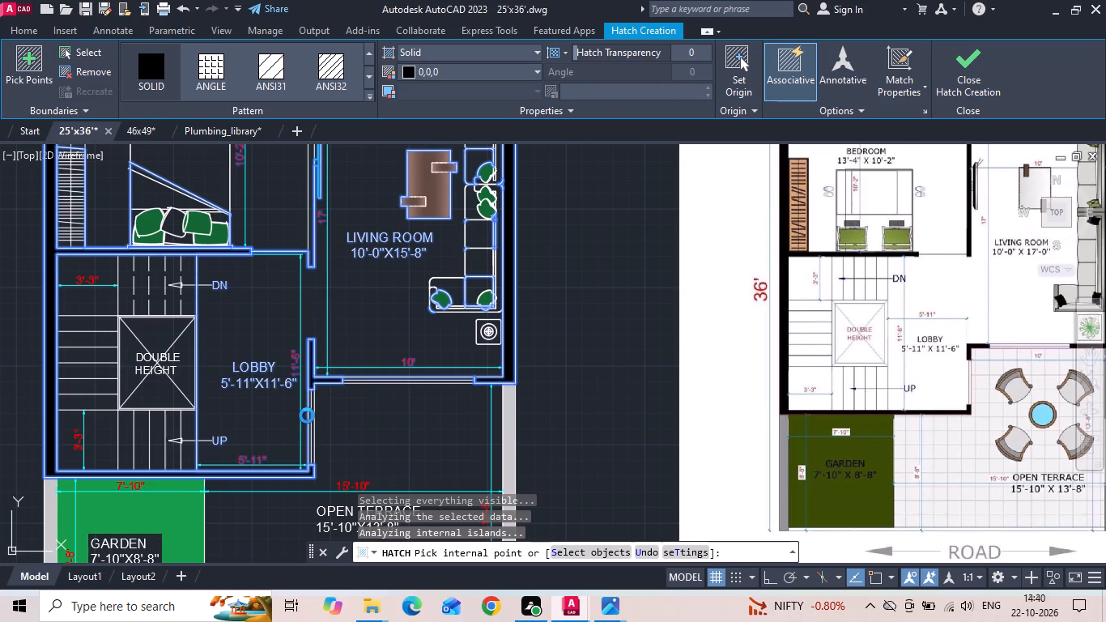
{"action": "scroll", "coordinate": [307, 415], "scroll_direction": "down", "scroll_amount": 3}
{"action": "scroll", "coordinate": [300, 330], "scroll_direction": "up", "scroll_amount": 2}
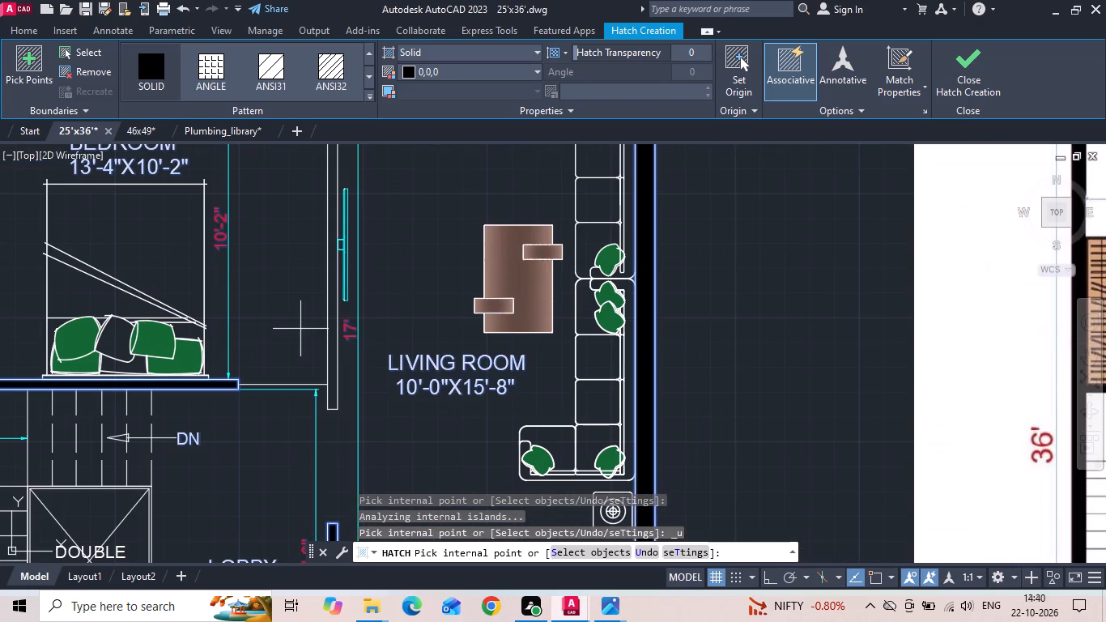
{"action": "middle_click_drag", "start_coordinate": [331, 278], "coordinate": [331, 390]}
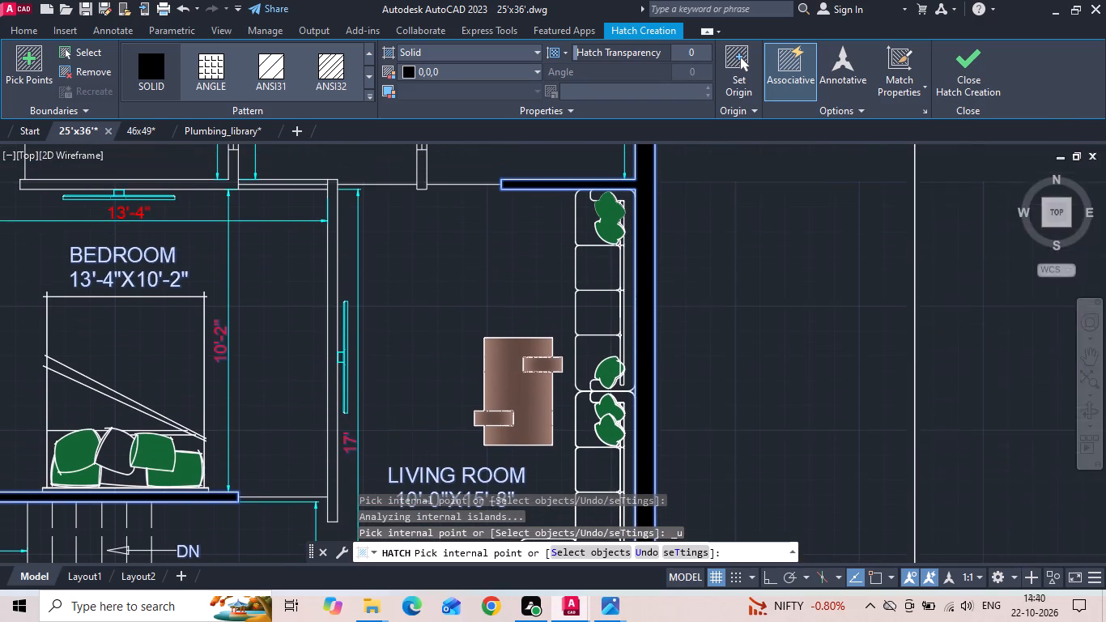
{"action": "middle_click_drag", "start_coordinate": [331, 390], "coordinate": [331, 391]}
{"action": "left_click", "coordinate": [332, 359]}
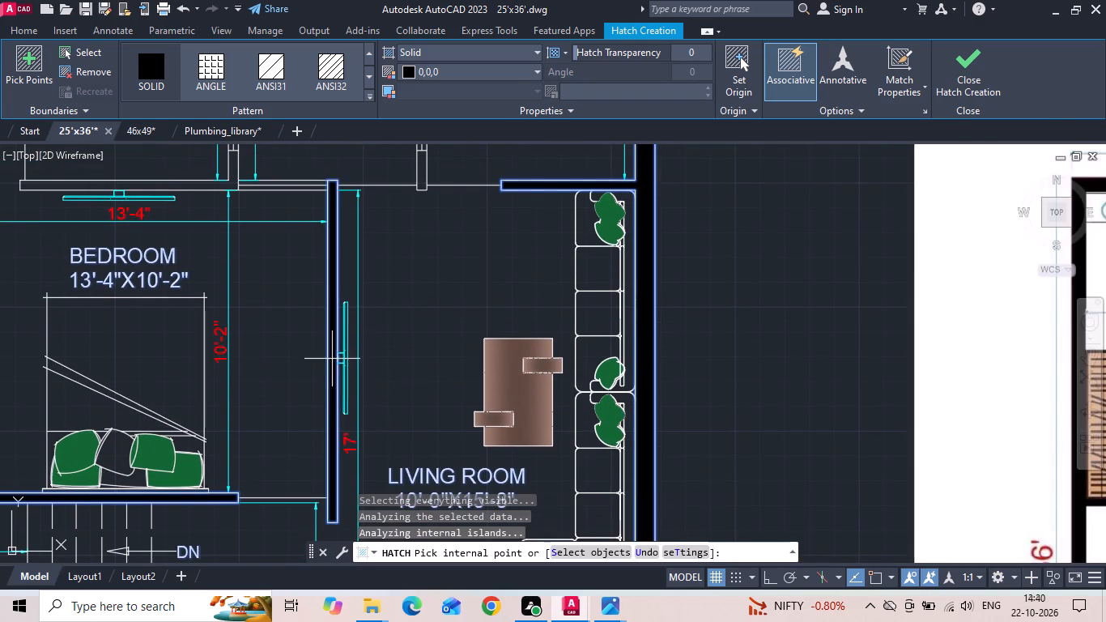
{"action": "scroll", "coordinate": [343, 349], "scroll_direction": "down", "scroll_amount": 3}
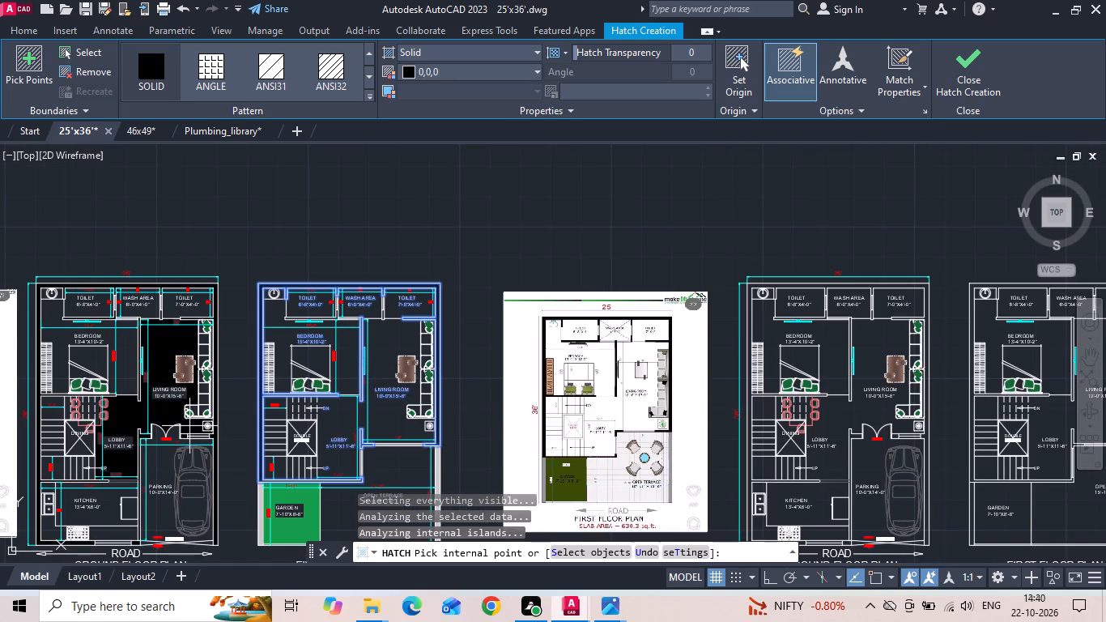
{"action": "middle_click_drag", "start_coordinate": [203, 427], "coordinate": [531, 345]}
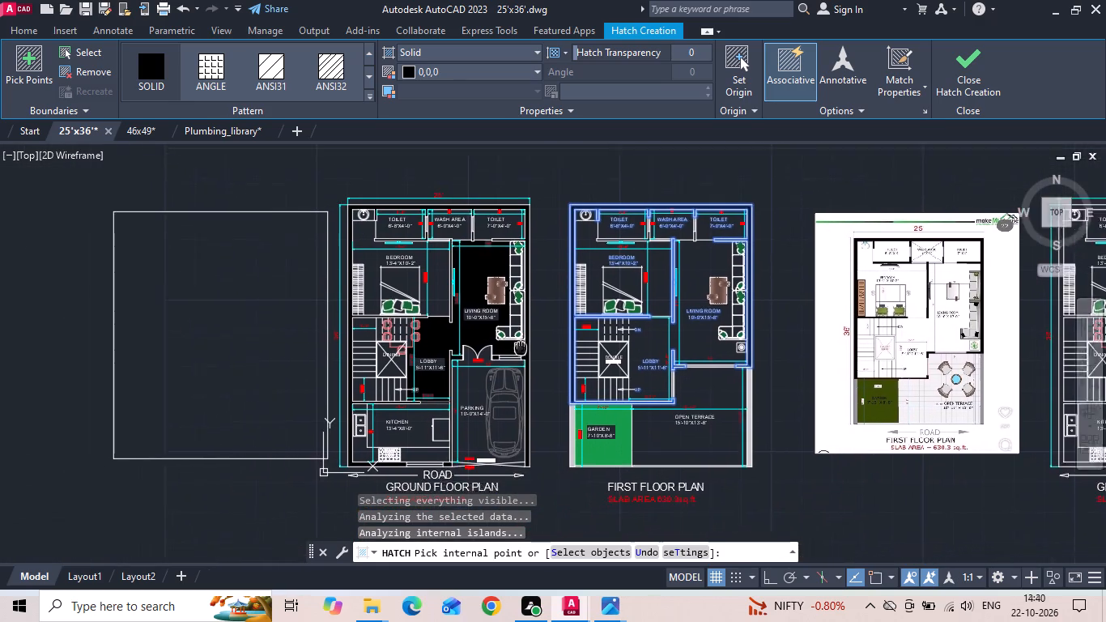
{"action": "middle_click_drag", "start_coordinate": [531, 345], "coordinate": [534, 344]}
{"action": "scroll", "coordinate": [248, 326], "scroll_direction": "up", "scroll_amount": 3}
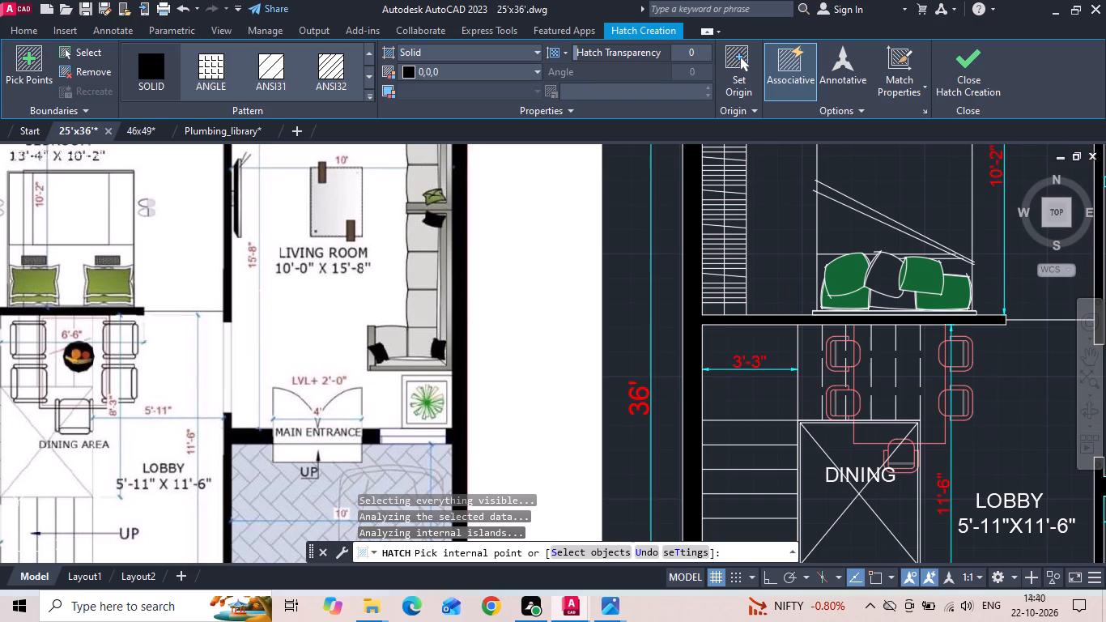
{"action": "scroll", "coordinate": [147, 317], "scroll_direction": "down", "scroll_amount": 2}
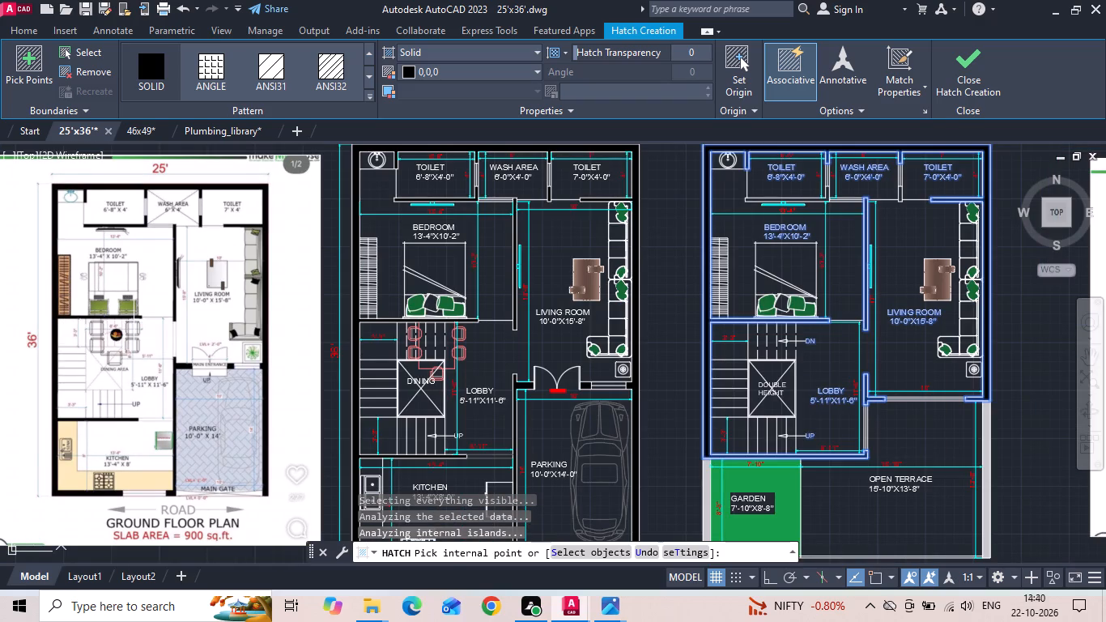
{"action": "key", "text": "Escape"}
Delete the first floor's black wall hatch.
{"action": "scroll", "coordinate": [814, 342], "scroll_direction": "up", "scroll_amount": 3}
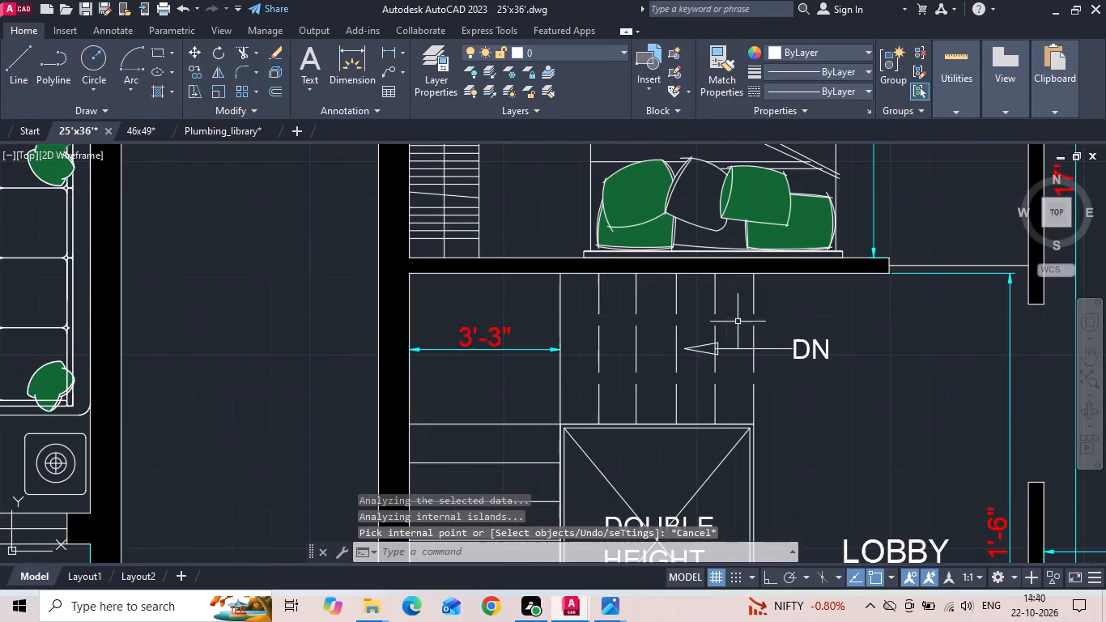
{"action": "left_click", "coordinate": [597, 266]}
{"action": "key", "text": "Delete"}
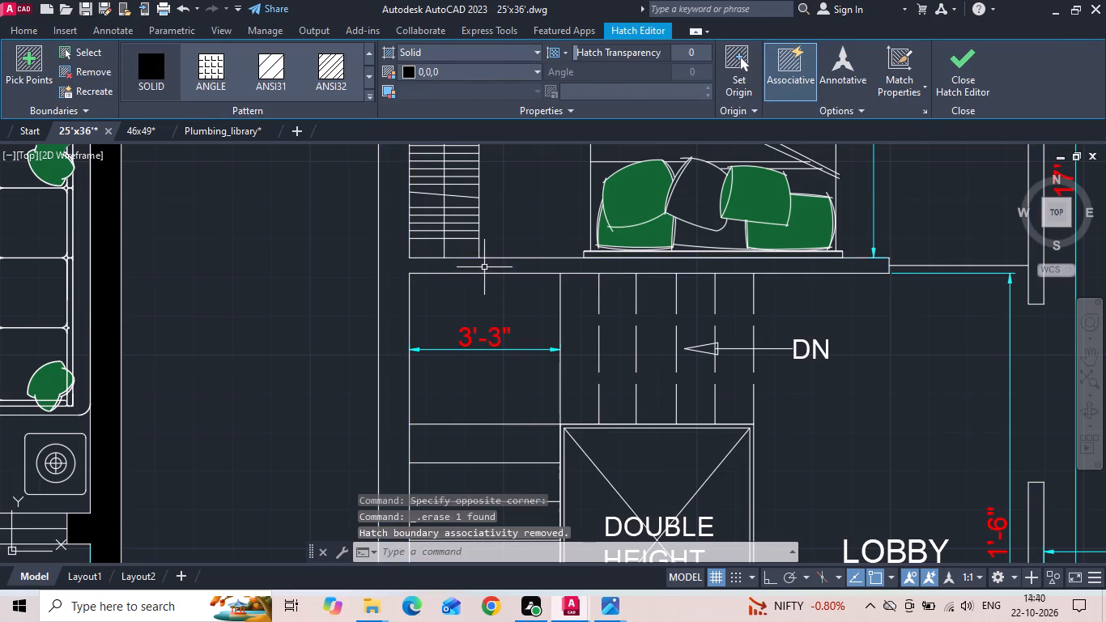
Extend the lower line of the first floor's bedroom-lobby wall opening across to the far face of the bedroom-living room wall.
{"action": "middle_click_drag", "start_coordinate": [679, 289], "coordinate": [269, 343]}
{"action": "type", "text": "EX"}
{"action": "key", "text": "space"}
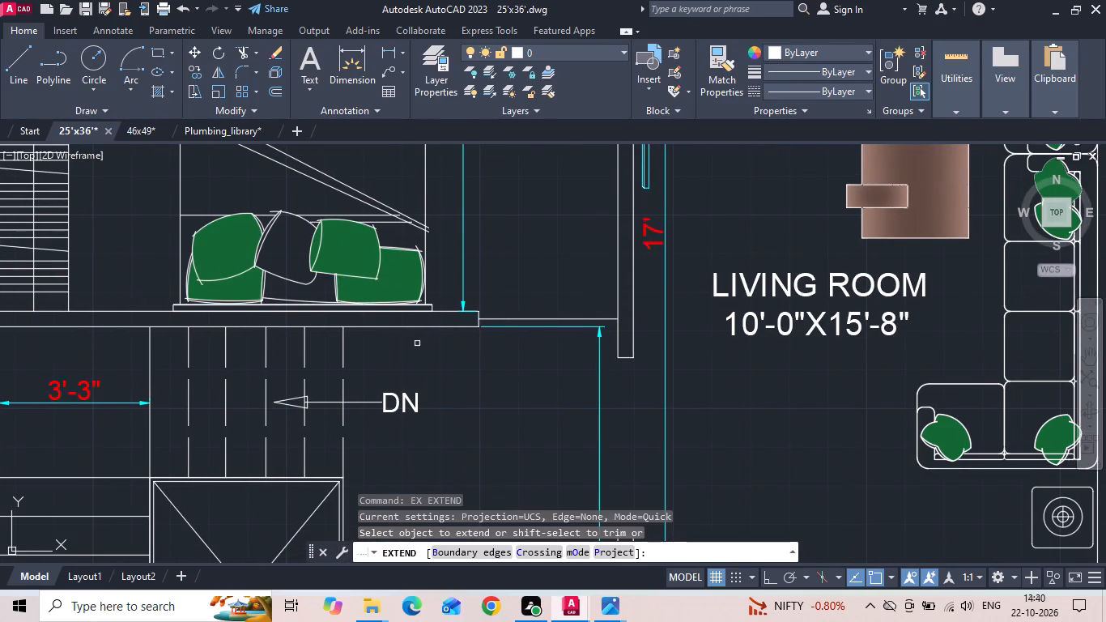
{"action": "left_click", "coordinate": [448, 327]}
{"action": "scroll", "coordinate": [584, 335], "scroll_direction": "up", "scroll_amount": 2}
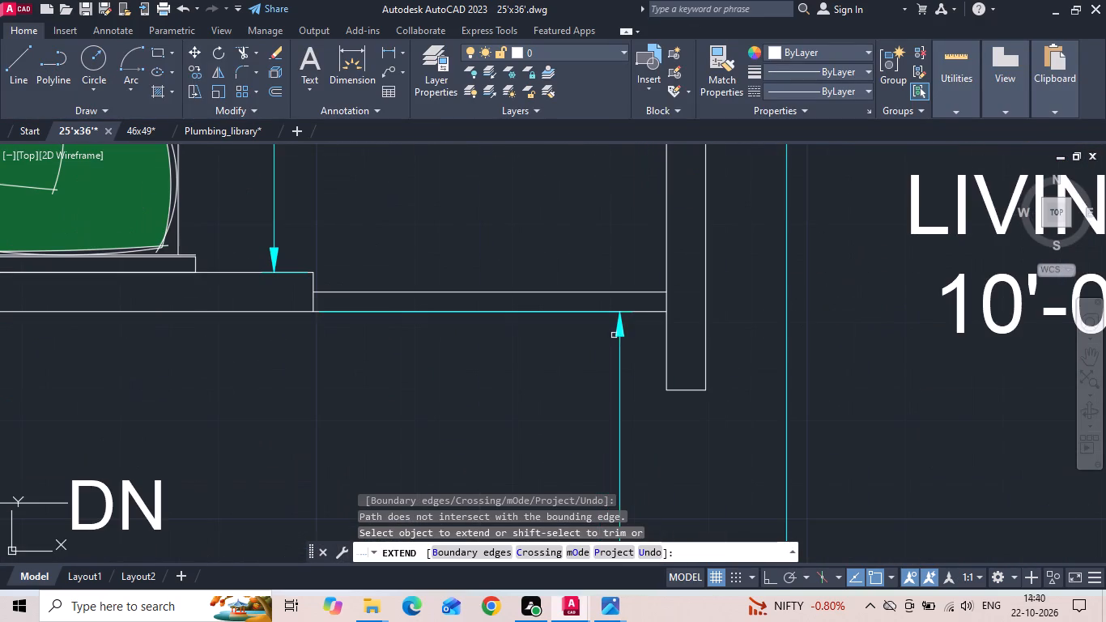
{"action": "left_click", "coordinate": [652, 312]}
{"action": "key", "text": "Escape"}
Trim the bedroom-living room wall's stub below the extended line, and trim that line's piece across the bedroom-lobby opening.
{"action": "key", "text": "t"}
{"action": "key", "text": "r"}
{"action": "key", "text": "space"}
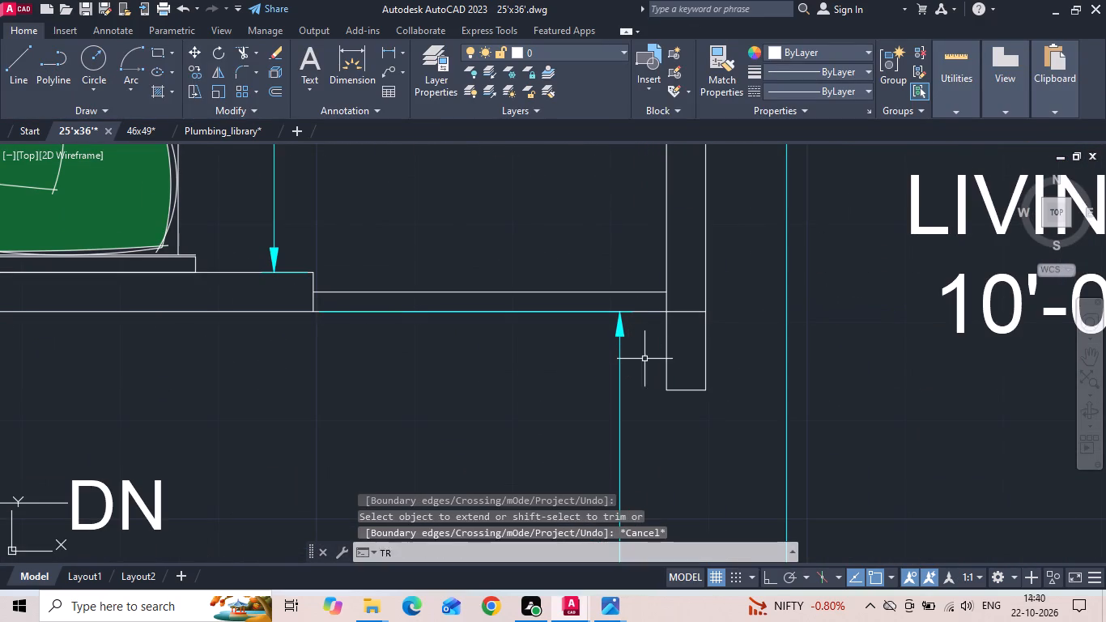
{"action": "left_click_drag", "start_coordinate": [657, 355], "coordinate": [701, 381]}
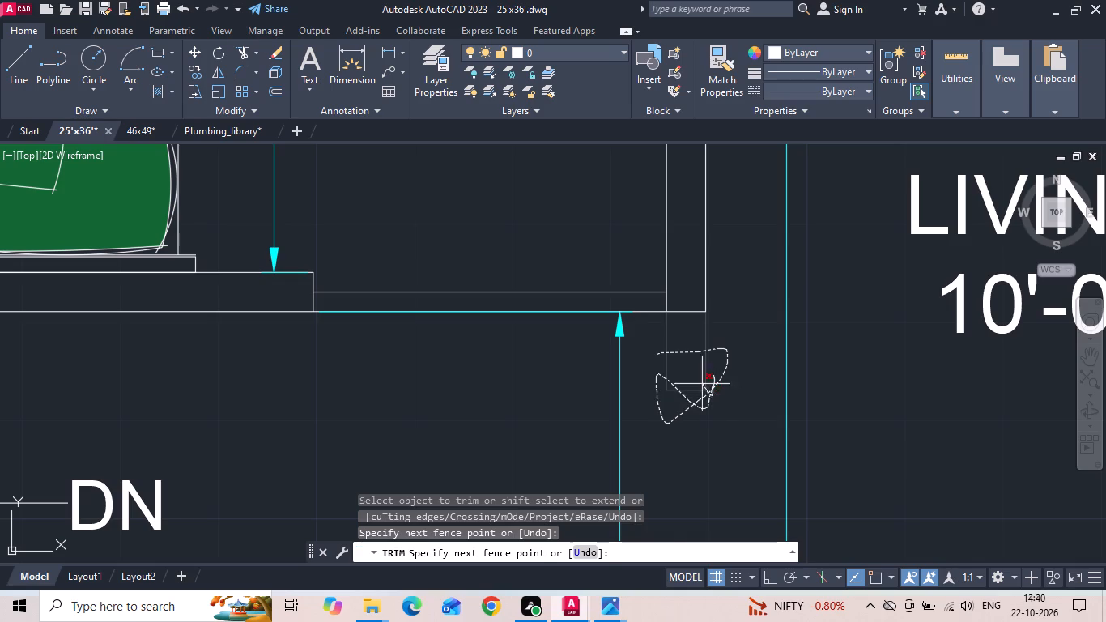
{"action": "left_click_drag", "start_coordinate": [701, 381], "coordinate": [700, 379]}
{"action": "left_click", "coordinate": [650, 309]}
{"action": "scroll", "coordinate": [519, 370], "scroll_direction": "down", "scroll_amount": 2}
{"action": "key", "text": "Escape"}
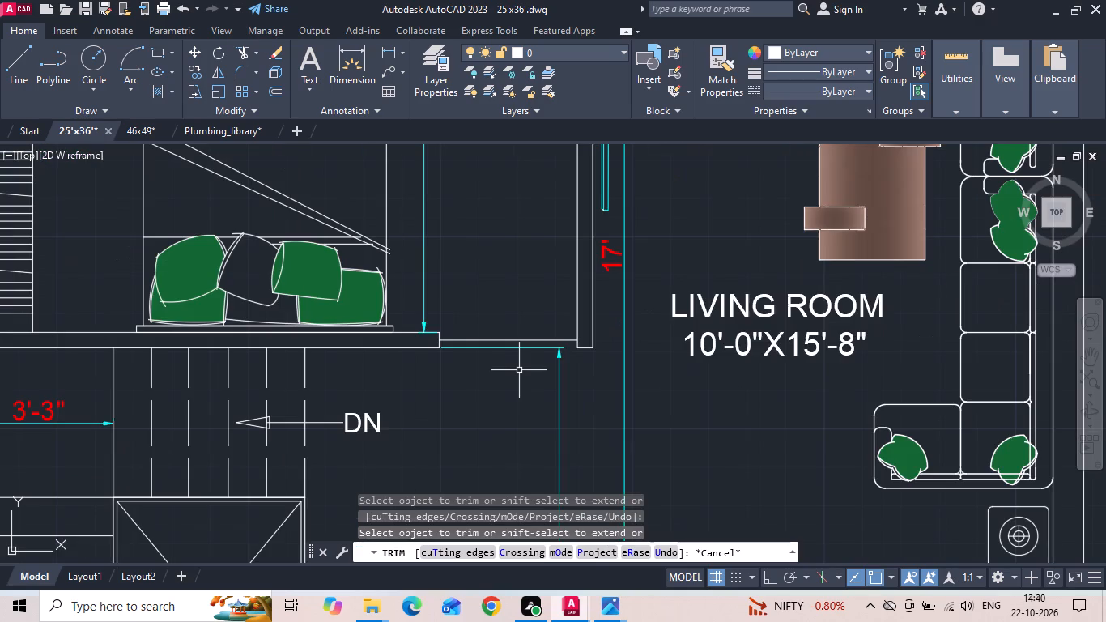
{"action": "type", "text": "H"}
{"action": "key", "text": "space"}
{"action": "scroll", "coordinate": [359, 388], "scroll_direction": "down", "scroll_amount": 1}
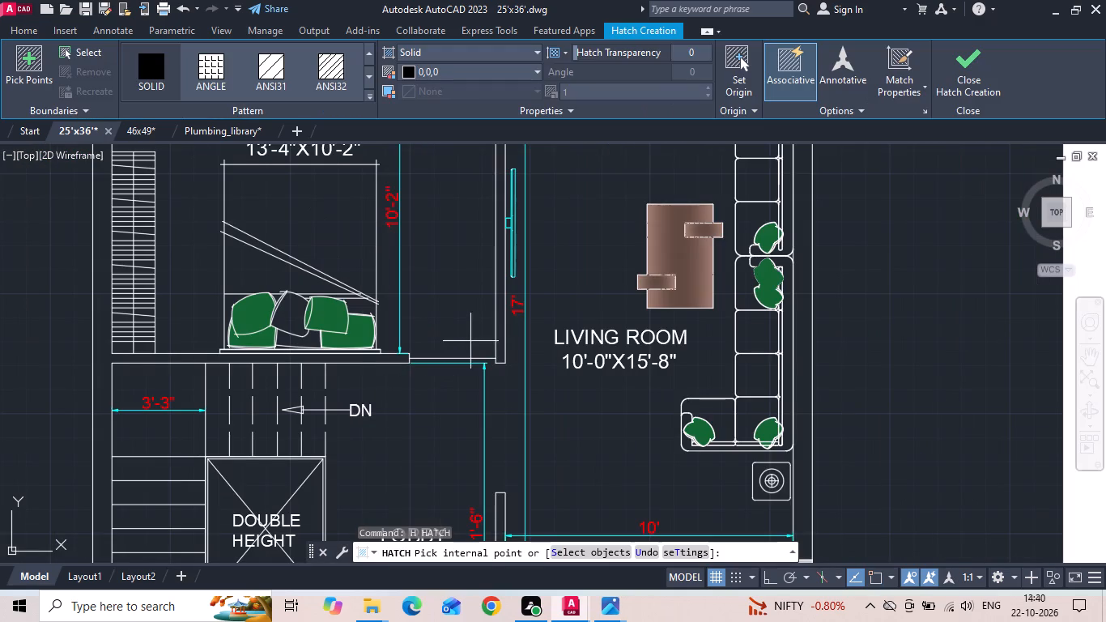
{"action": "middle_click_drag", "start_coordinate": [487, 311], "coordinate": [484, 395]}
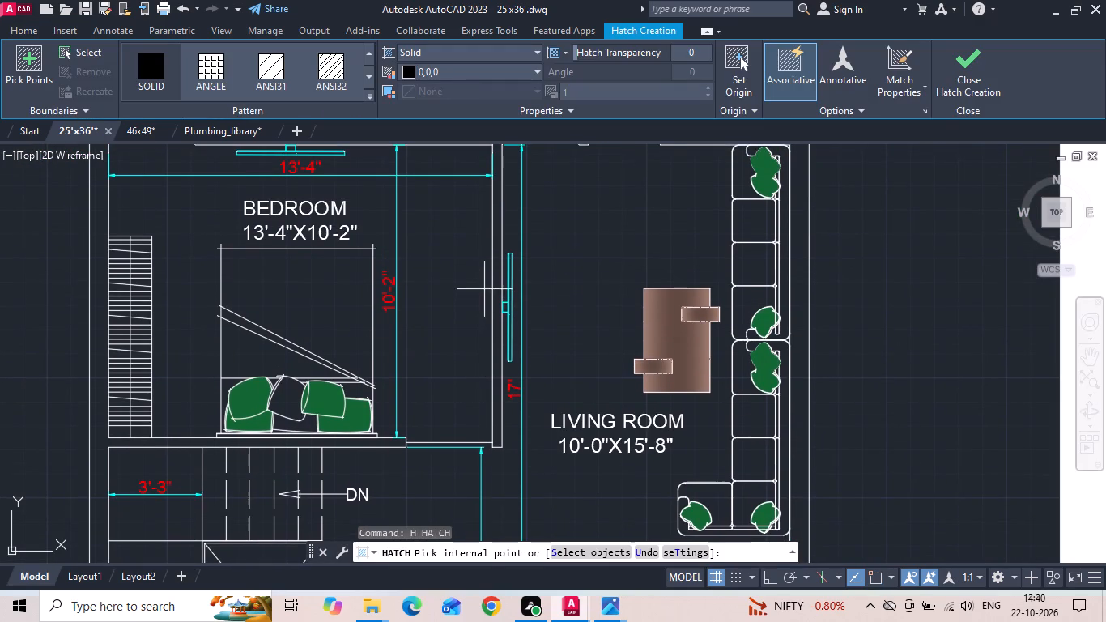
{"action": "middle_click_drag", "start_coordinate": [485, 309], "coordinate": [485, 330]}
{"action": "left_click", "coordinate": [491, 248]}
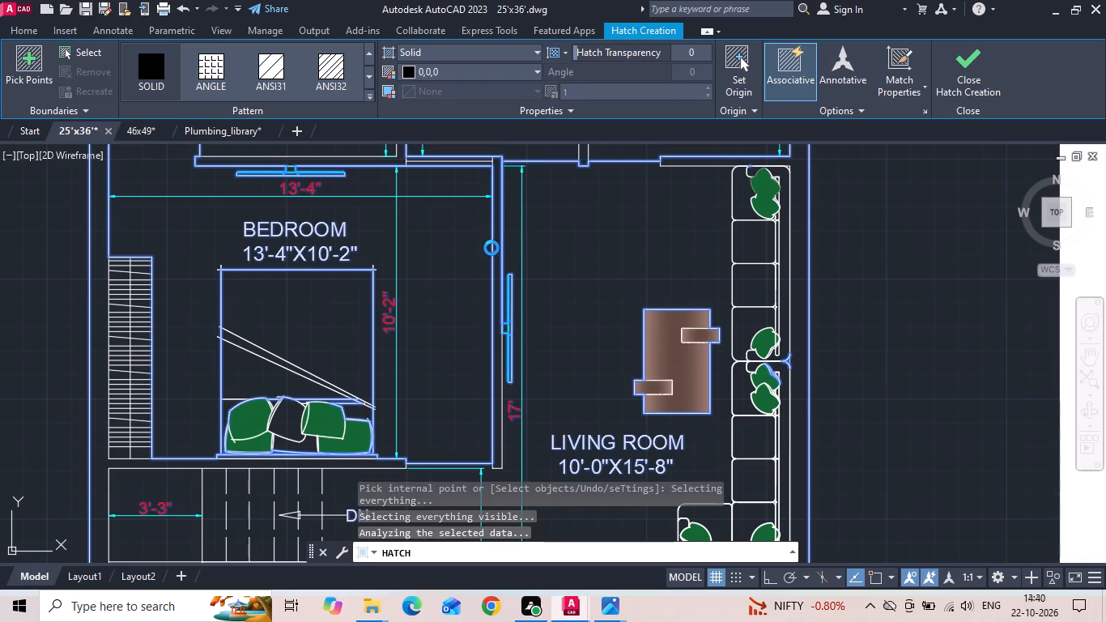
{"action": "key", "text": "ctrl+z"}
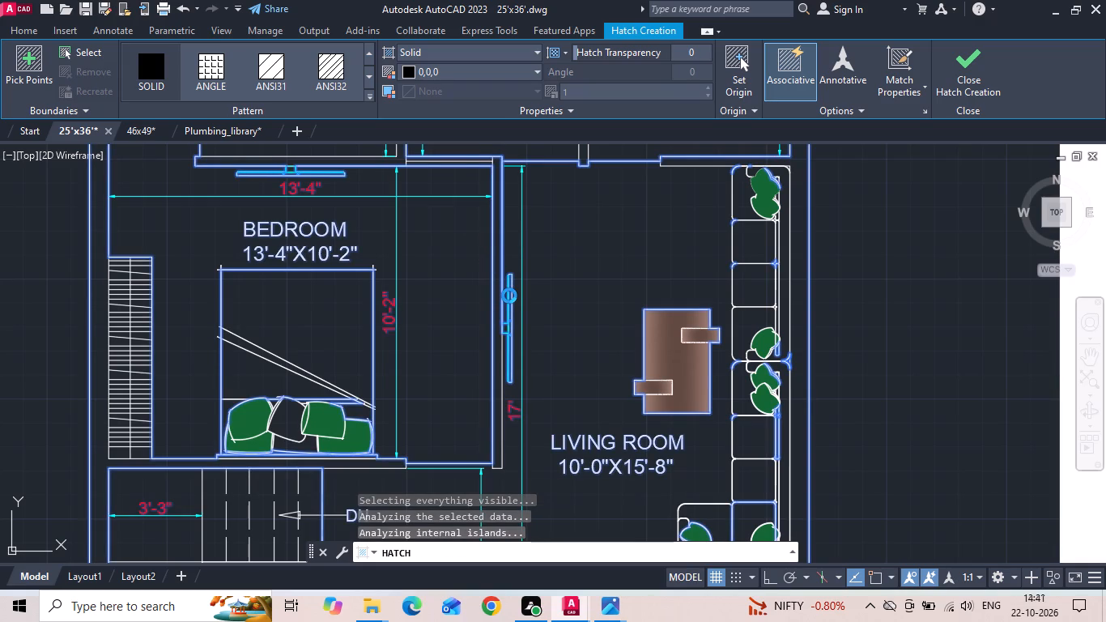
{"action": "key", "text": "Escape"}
Hatch the first floor's bedroom-living room wall, bedroom-toilet wall and wash area-toilet wall stub with the SOLID pattern in black 0,0,0.
{"action": "type", "text": "H"}
{"action": "key", "text": "space"}
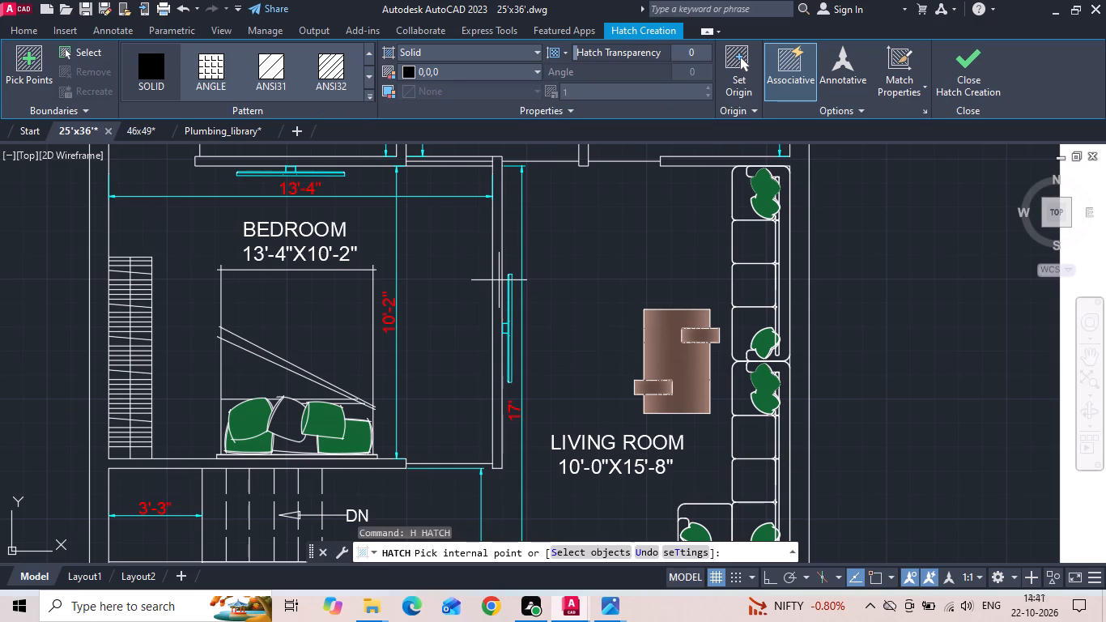
{"action": "left_click", "coordinate": [496, 275]}
{"action": "scroll", "coordinate": [253, 434], "scroll_direction": "down", "scroll_amount": 2}
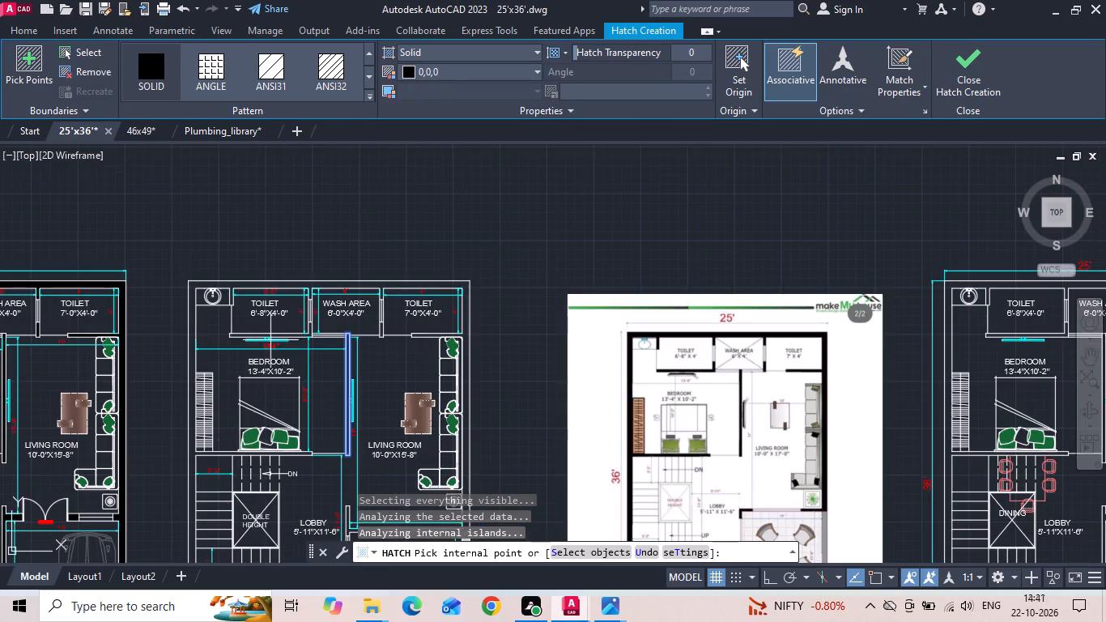
{"action": "scroll", "coordinate": [262, 331], "scroll_direction": "up", "scroll_amount": 2}
{"action": "left_click", "coordinate": [347, 340]}
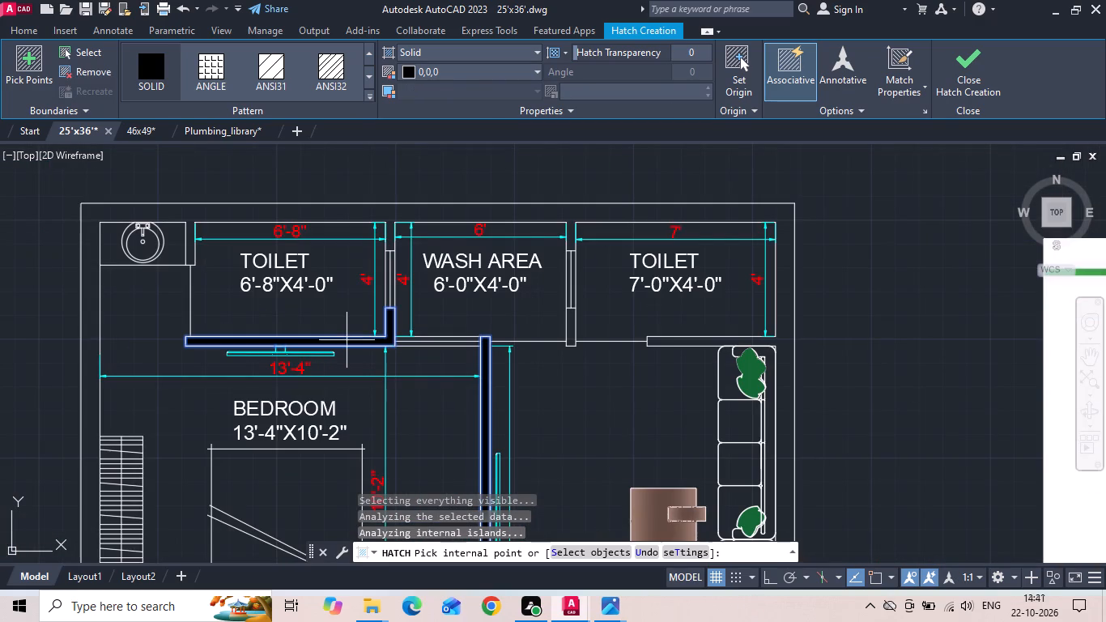
{"action": "left_click", "coordinate": [570, 328]}
Add the first floor's outer walls with their connected inner walls and the lobby-living room wall segment to the black hatch.
{"action": "scroll", "coordinate": [330, 346], "scroll_direction": "down", "scroll_amount": 2}
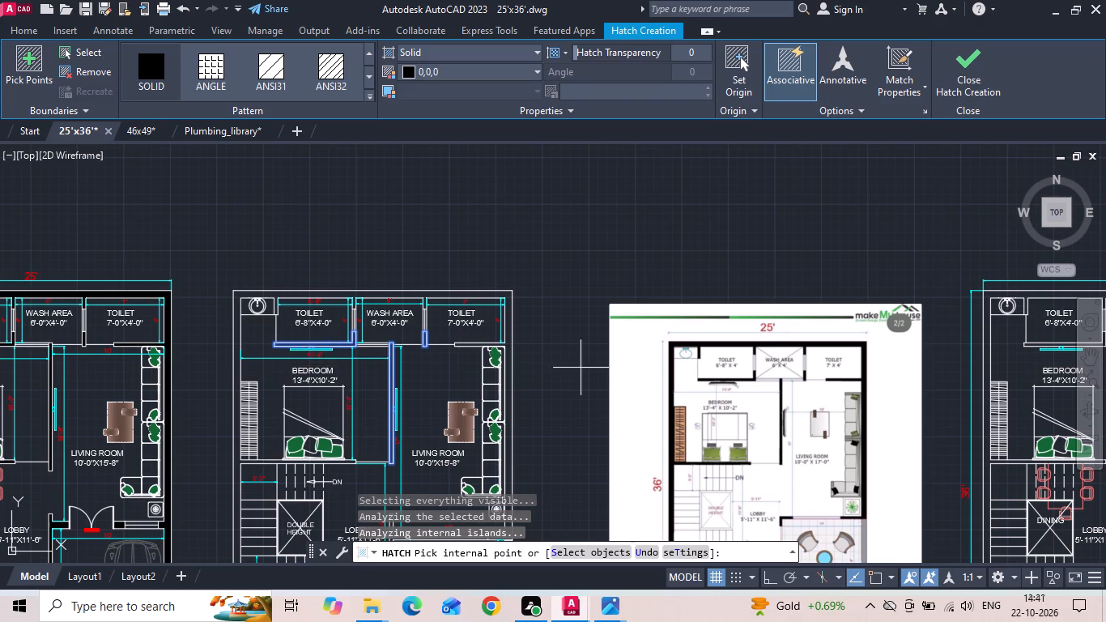
{"action": "scroll", "coordinate": [721, 370], "scroll_direction": "up", "scroll_amount": 2}
{"action": "scroll", "coordinate": [640, 377], "scroll_direction": "down", "scroll_amount": 2}
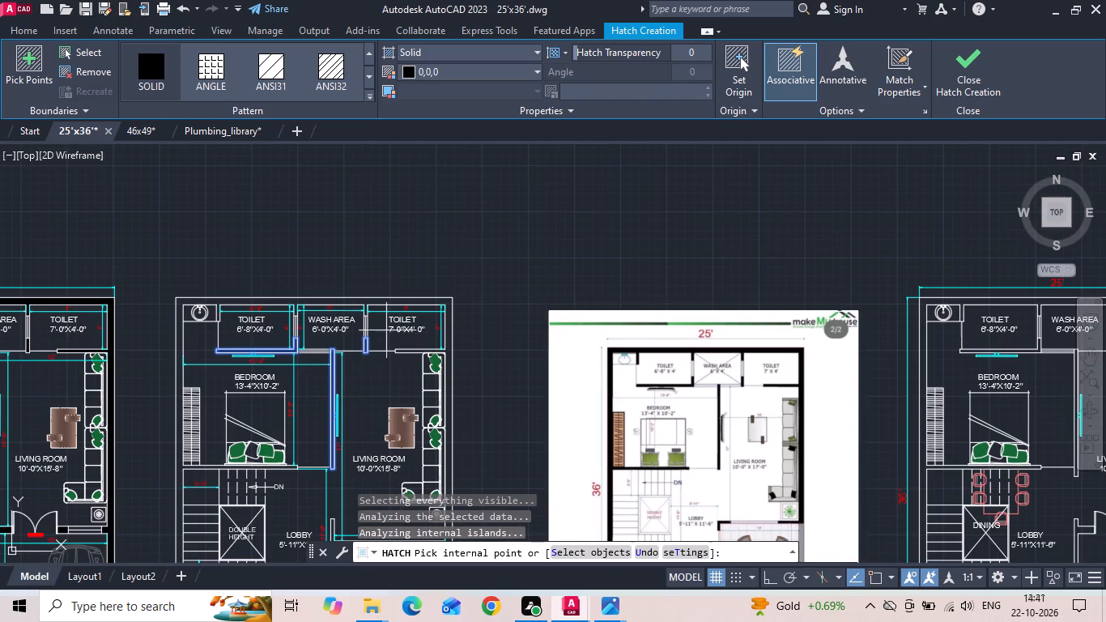
{"action": "scroll", "coordinate": [385, 330], "scroll_direction": "up", "scroll_amount": 2}
{"action": "scroll", "coordinate": [476, 275], "scroll_direction": "down", "scroll_amount": 1}
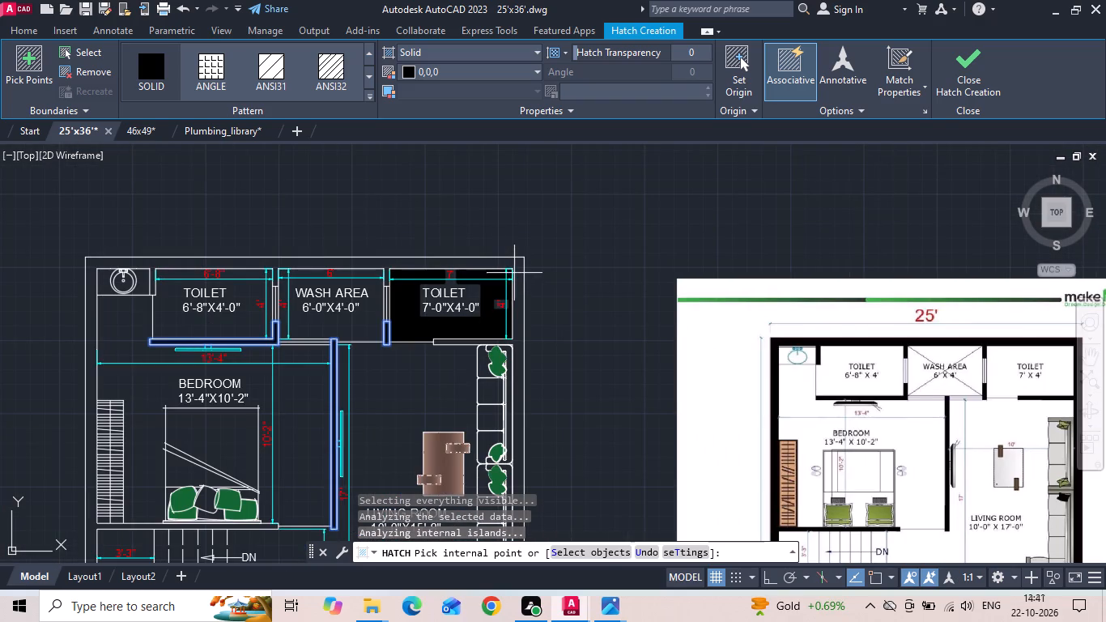
{"action": "scroll", "coordinate": [516, 266], "scroll_direction": "down", "scroll_amount": 2}
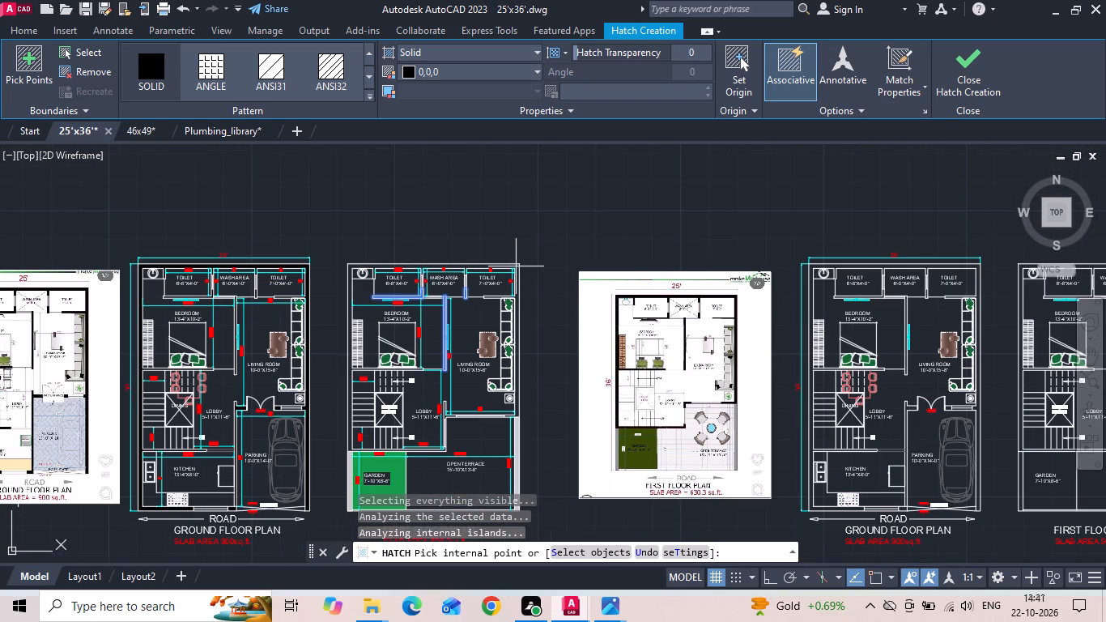
{"action": "left_click", "coordinate": [516, 266]}
{"action": "scroll", "coordinate": [465, 366], "scroll_direction": "up", "scroll_amount": 2}
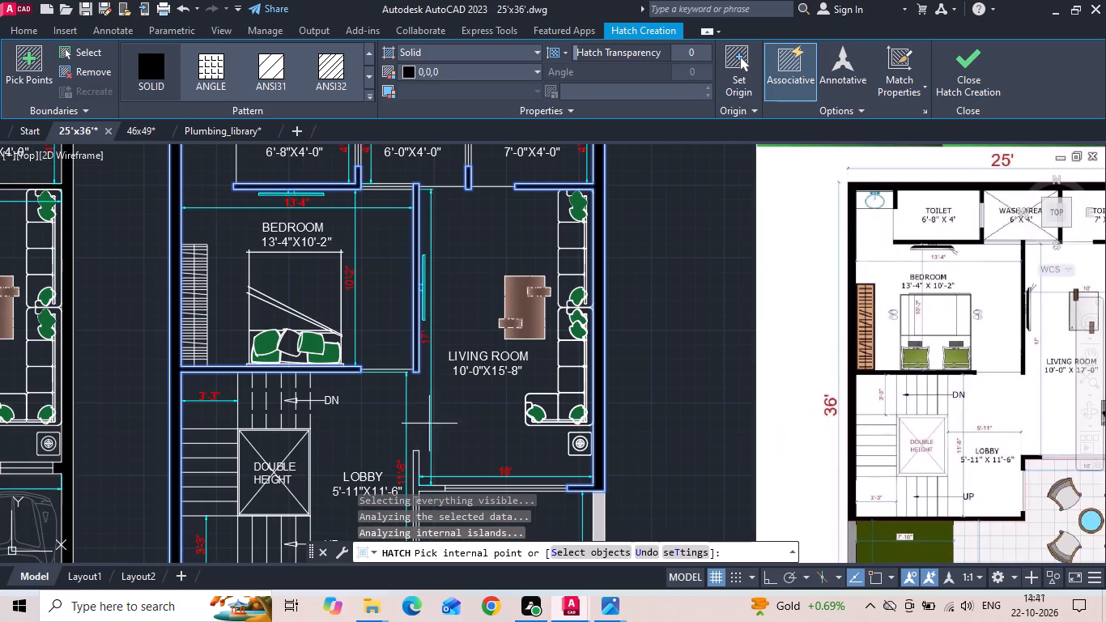
{"action": "left_click", "coordinate": [417, 472]}
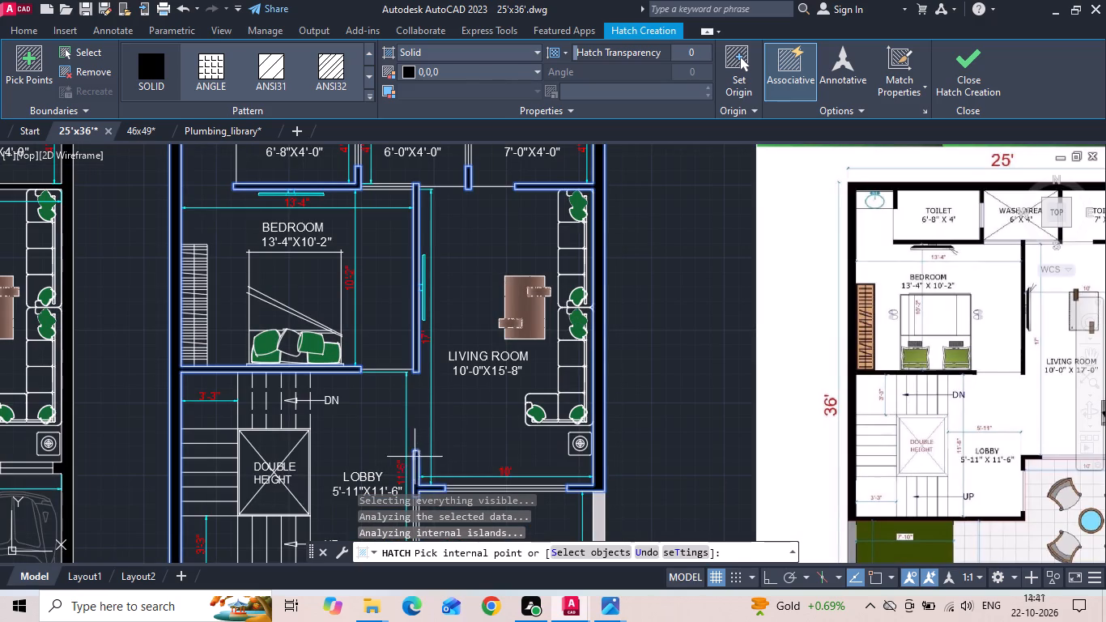
{"action": "key", "text": "Escape"}
Extend the upper and lower lines of the first floor's wash area opening across to the wall stub beside the 7'-0"X4'-0" toilet.
{"action": "middle_click_drag", "start_coordinate": [359, 256], "coordinate": [358, 348]}
{"action": "scroll", "coordinate": [415, 283], "scroll_direction": "up", "scroll_amount": 2}
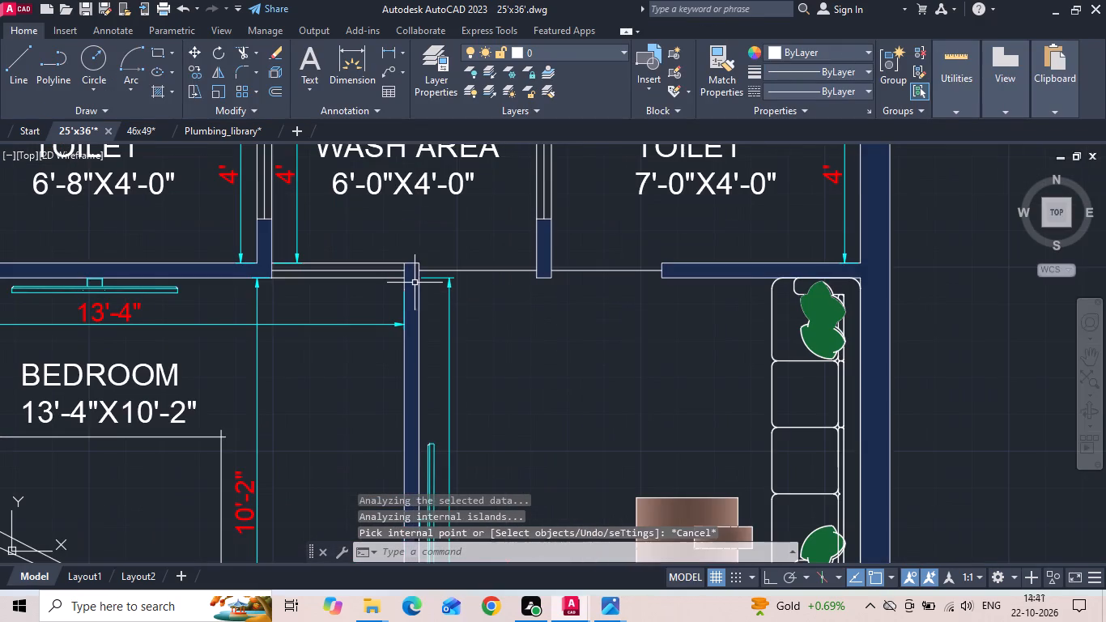
{"action": "type", "text": "EX"}
{"action": "key", "text": "space"}
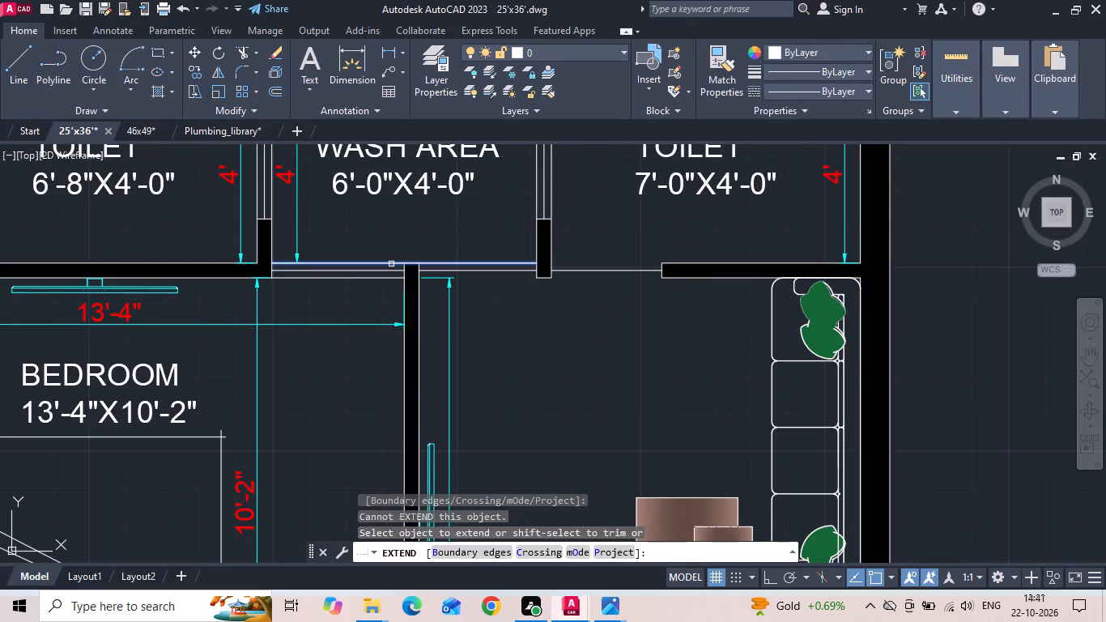
{"action": "left_click", "coordinate": [391, 263]}
{"action": "left_click", "coordinate": [398, 277]}
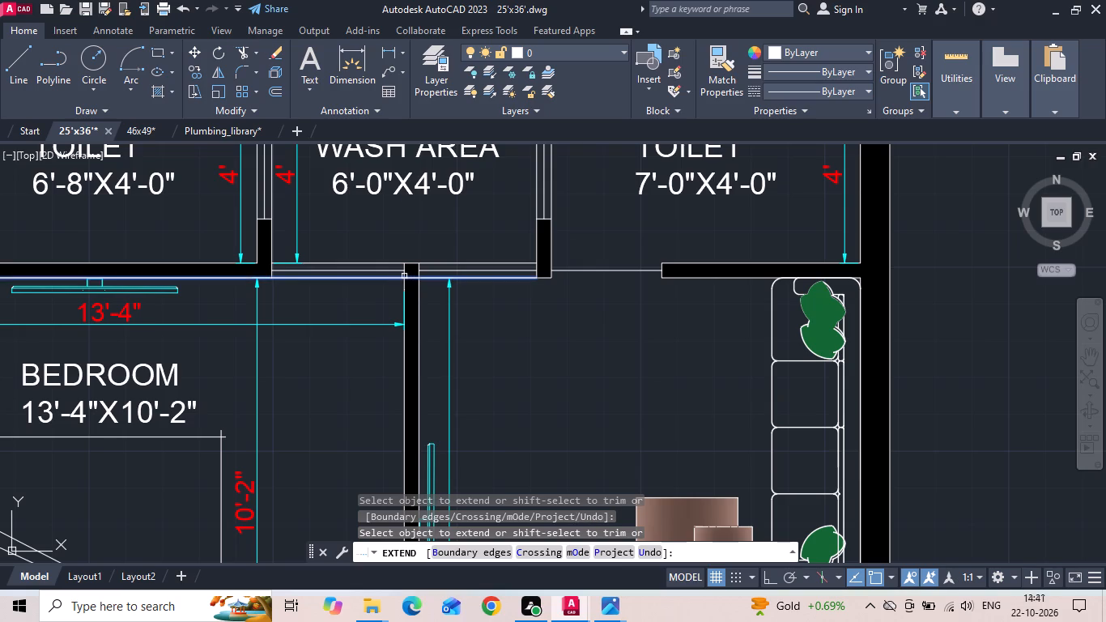
{"action": "left_click", "coordinate": [393, 277]}
{"action": "key", "text": "Escape"}
Save the 25'x36' drawing.
{"action": "key", "text": "ctrl+s"}
{"action": "key", "text": "ctrl+s"}
{"action": "key", "text": "ctrl+s"}
{"action": "key", "text": "ctrl+s"}
{"action": "key", "text": "ctrl+s"}
{"action": "key", "text": "ctrl+s"}
{"action": "key", "text": "ctrl+s"}
{"action": "key", "text": "ctrl+s"}
{"action": "key", "text": "ctrl+s"}
{"action": "key", "text": "ctrl+s"}
{"action": "key", "text": "ctrl+s"}
{"action": "key", "text": "ctrl+s"}
{"action": "key", "text": "ctrl+s"}
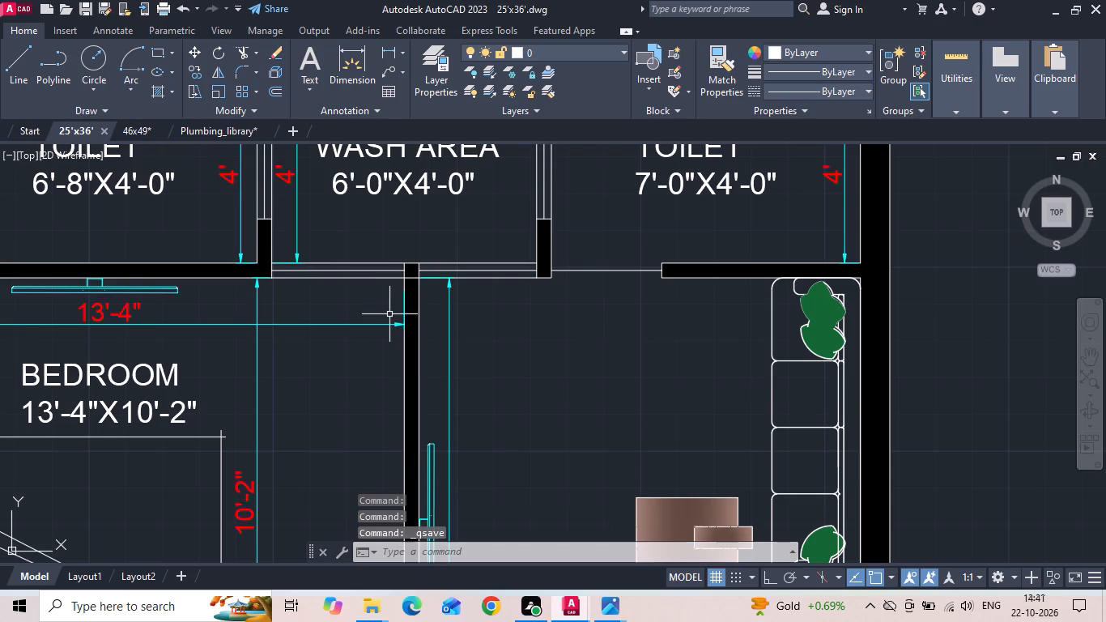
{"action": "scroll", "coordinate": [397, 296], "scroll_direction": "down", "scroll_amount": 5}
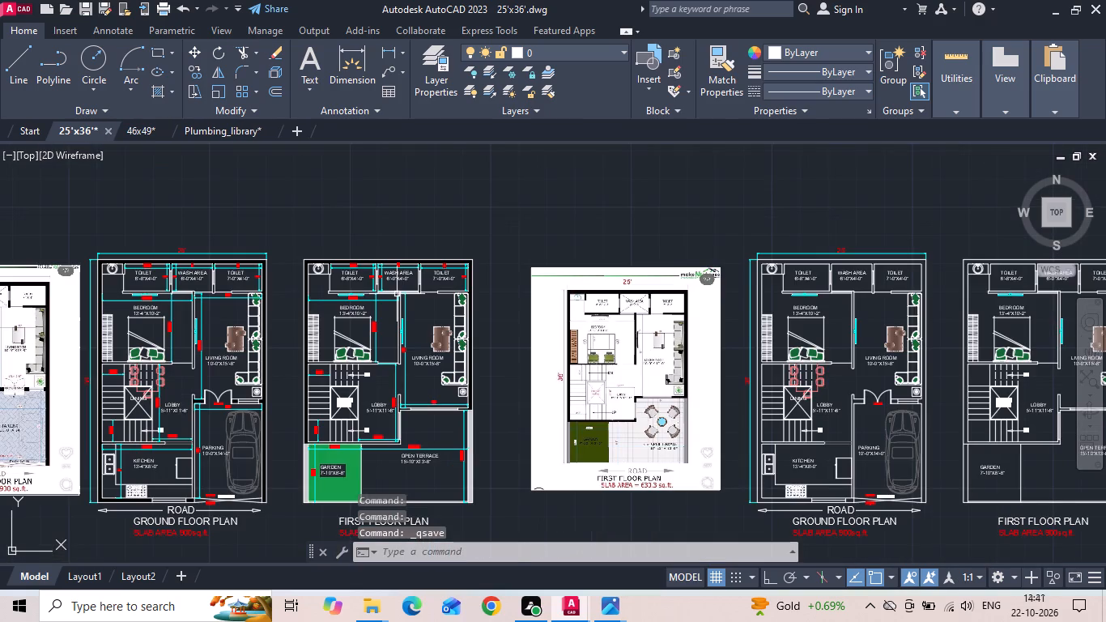
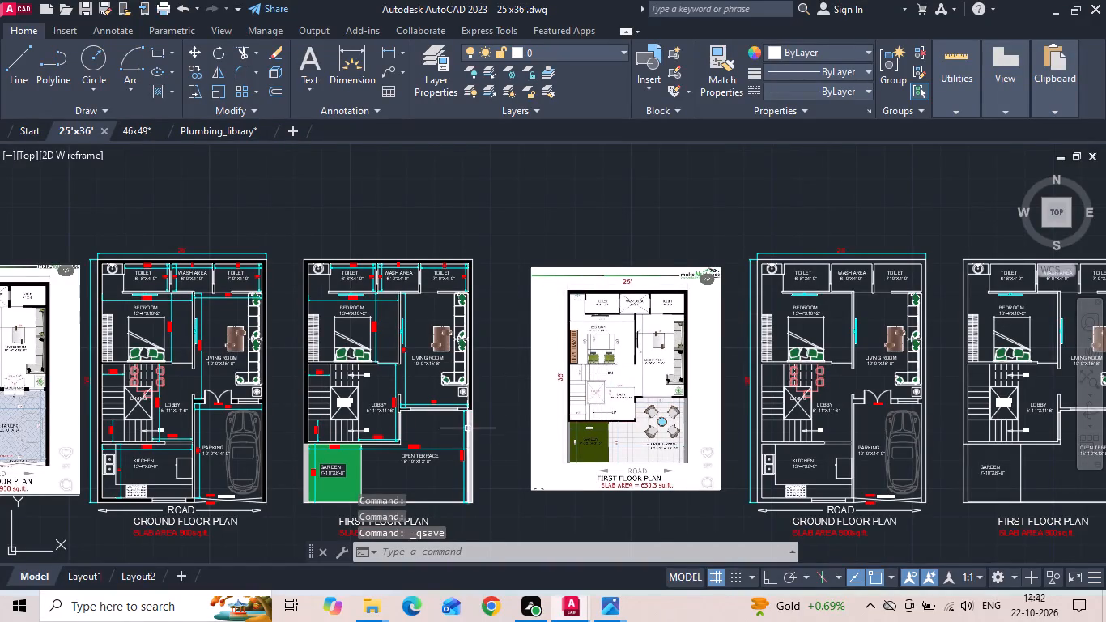
Open the drawing furniture blocks Unlimited (1) to get terrace furniture like that in the first floor's reference image.
{"action": "middle_click_drag", "start_coordinate": [471, 408], "coordinate": [537, 365]}
{"action": "scroll", "coordinate": [717, 405], "scroll_direction": "up", "scroll_amount": 4}
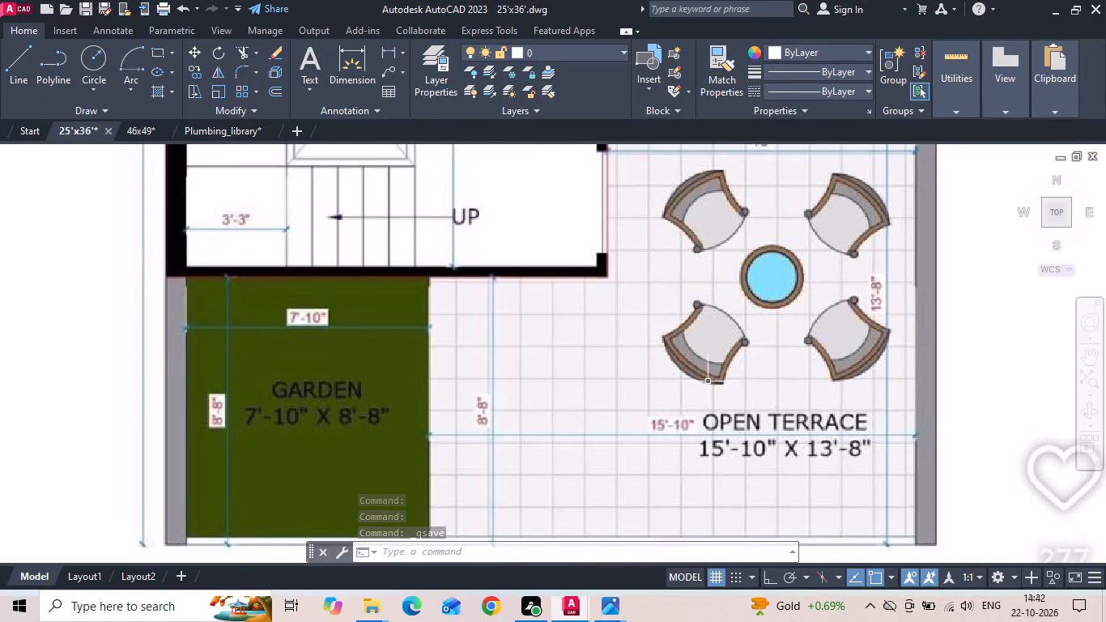
{"action": "scroll", "coordinate": [845, 442], "scroll_direction": "down", "scroll_amount": 2}
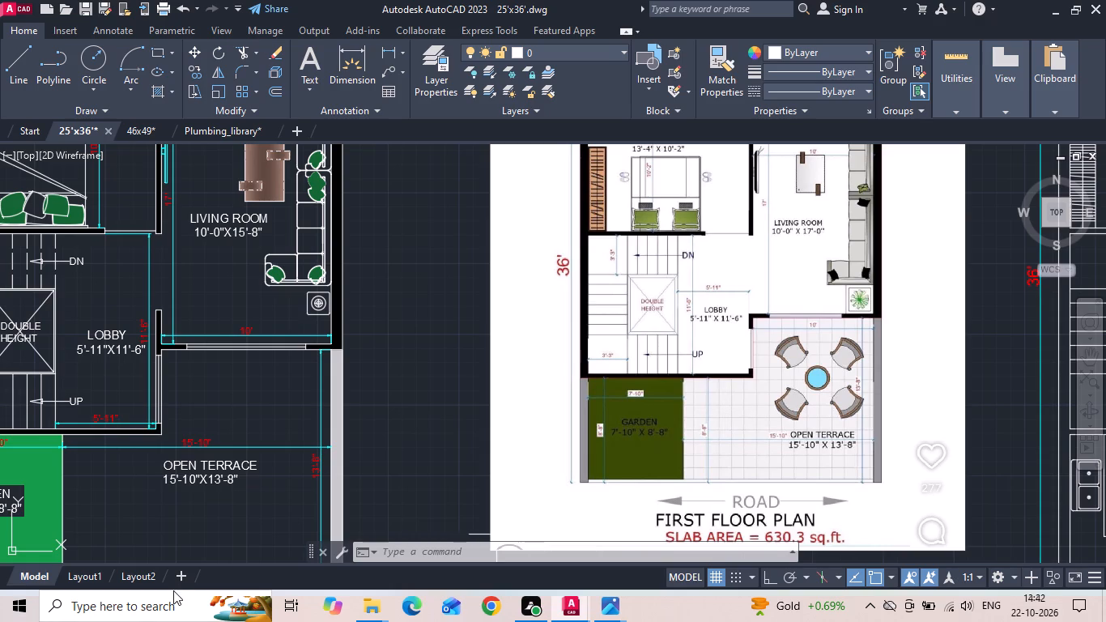
{"action": "left_click", "coordinate": [120, 611]}
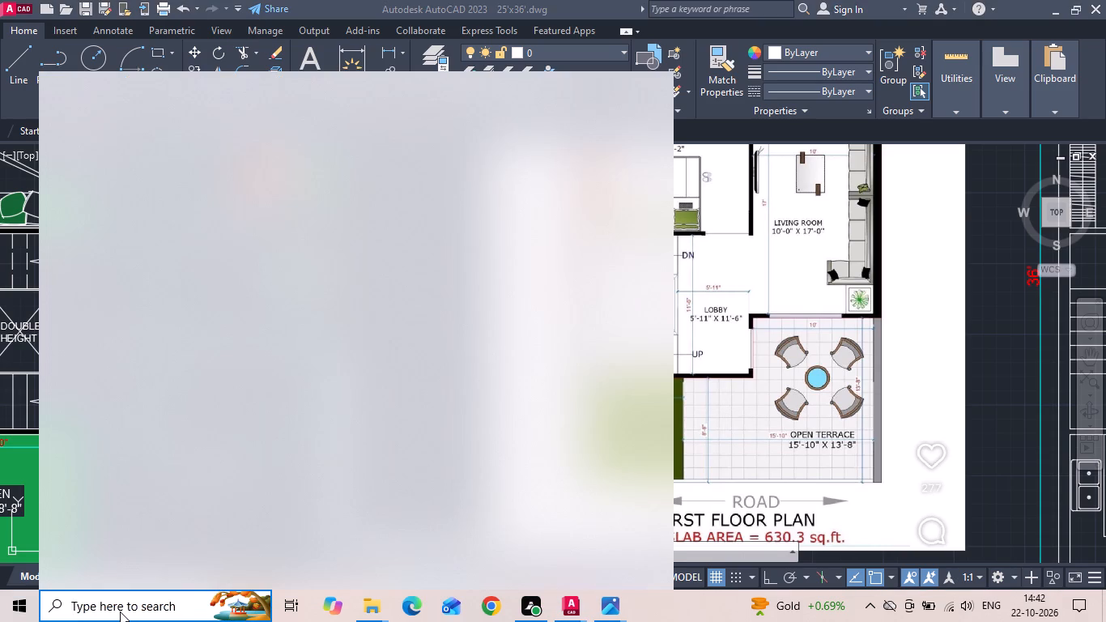
{"action": "type", "text": "FU"}
{"action": "key", "text": "r"}
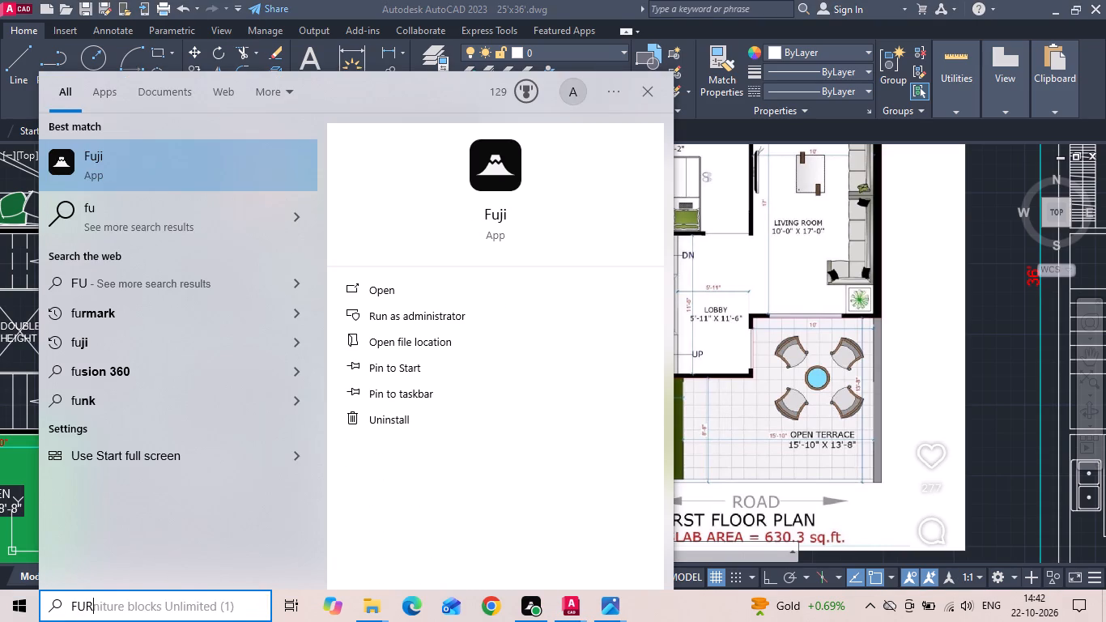
{"action": "left_click", "coordinate": [159, 143]}
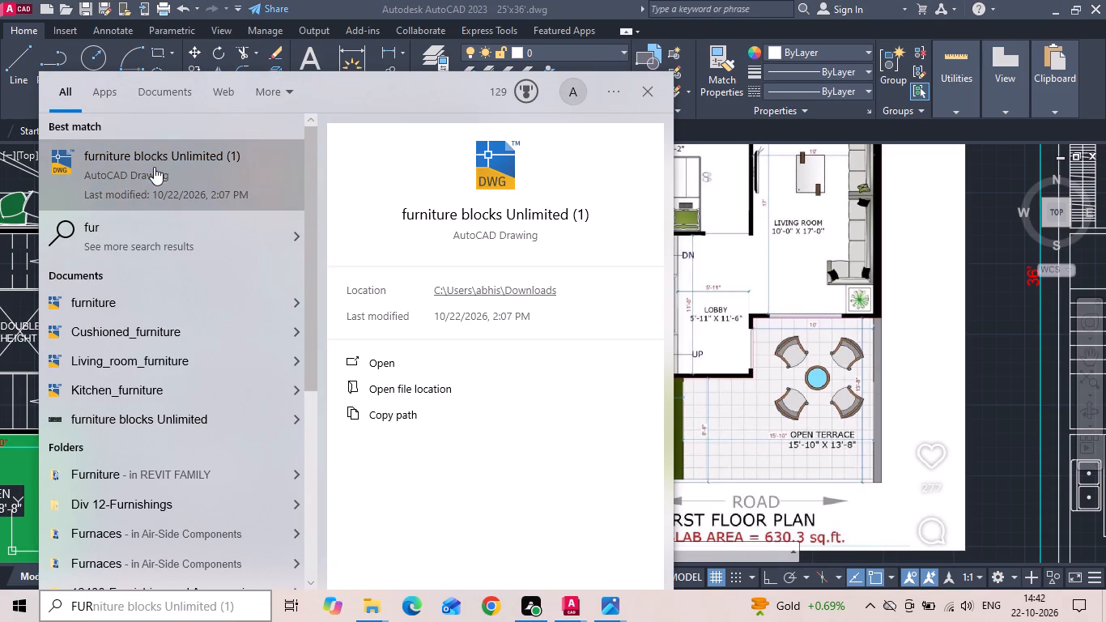
{"action": "double_click", "coordinate": [153, 168]}
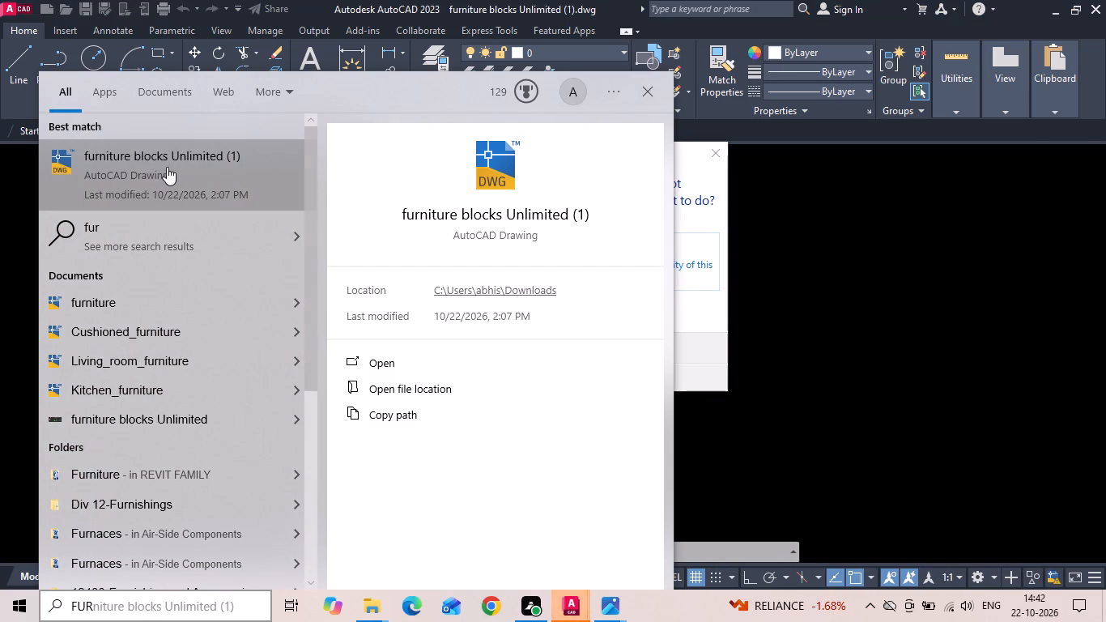
{"action": "left_click", "coordinate": [704, 249]}
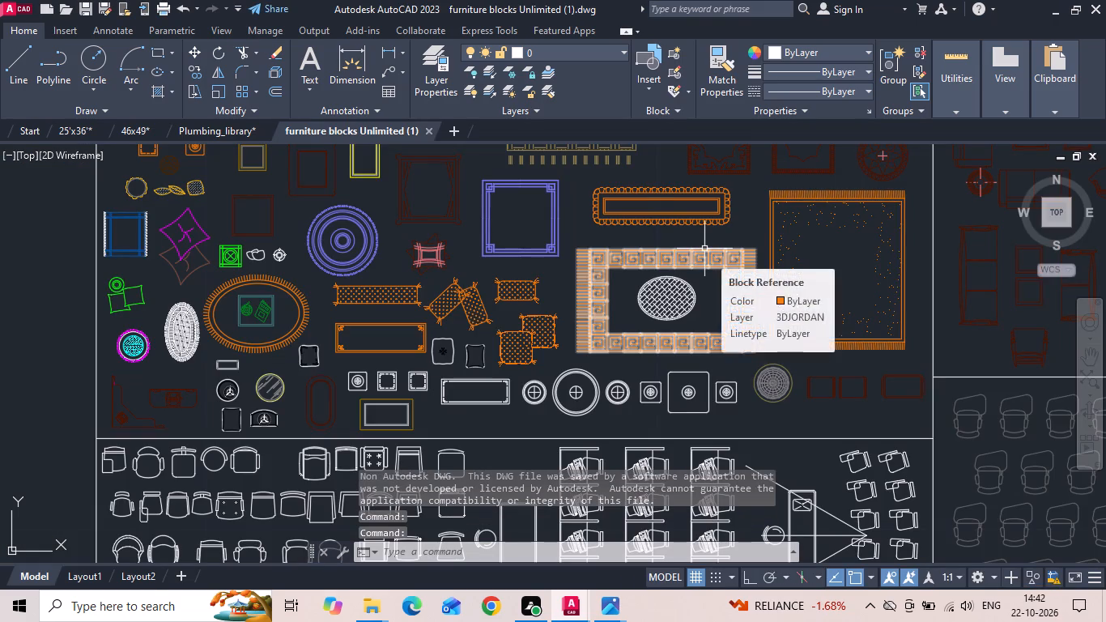
Find and select the diamond-shaped table block with four round cyan and magenta chairs in the Furniture section.
{"action": "scroll", "coordinate": [573, 331], "scroll_direction": "down", "scroll_amount": 3}
{"action": "scroll", "coordinate": [406, 383], "scroll_direction": "down", "scroll_amount": 2}
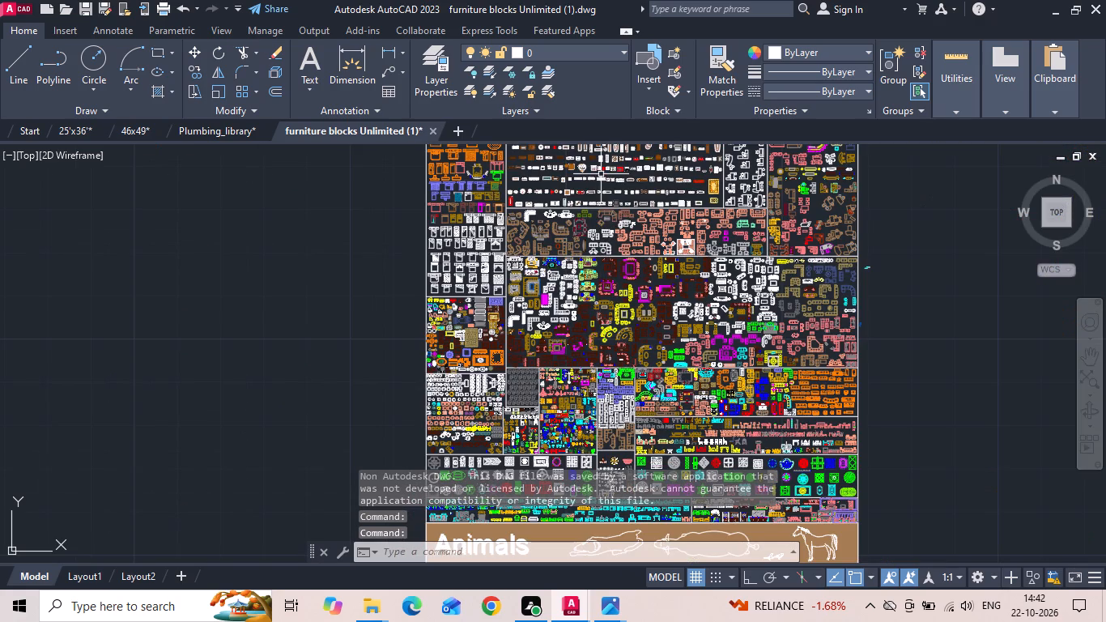
{"action": "middle_click_drag", "start_coordinate": [593, 199], "coordinate": [572, 444]}
{"action": "scroll", "coordinate": [470, 237], "scroll_direction": "up", "scroll_amount": 1}
{"action": "middle_click_drag", "start_coordinate": [470, 237], "coordinate": [466, 288]}
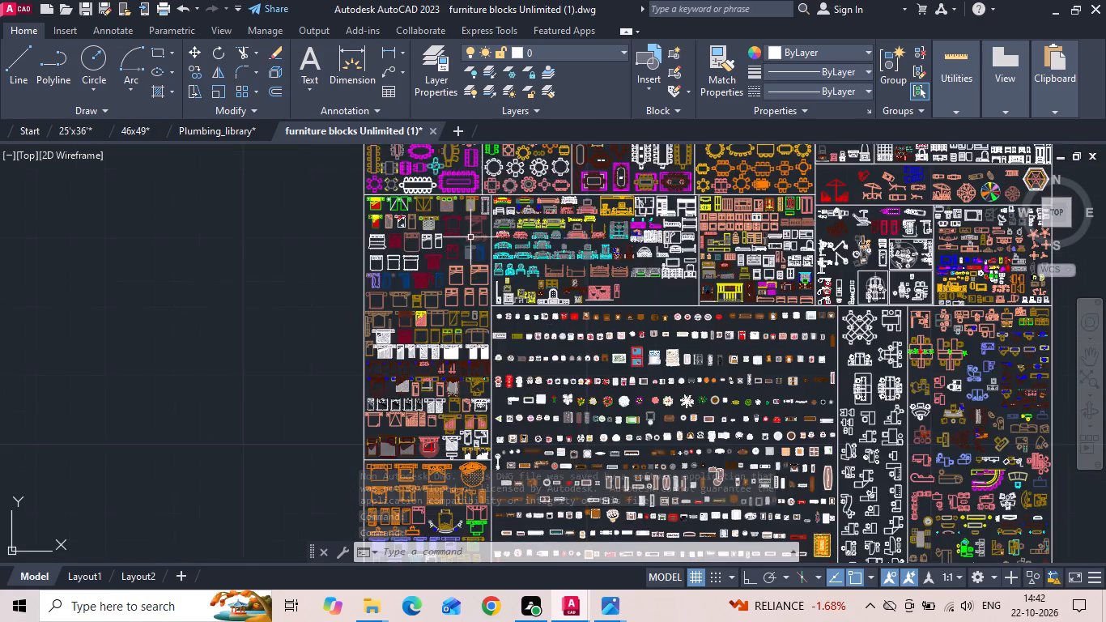
{"action": "middle_click_drag", "start_coordinate": [466, 288], "coordinate": [452, 470]}
{"action": "scroll", "coordinate": [477, 428], "scroll_direction": "up", "scroll_amount": 3}
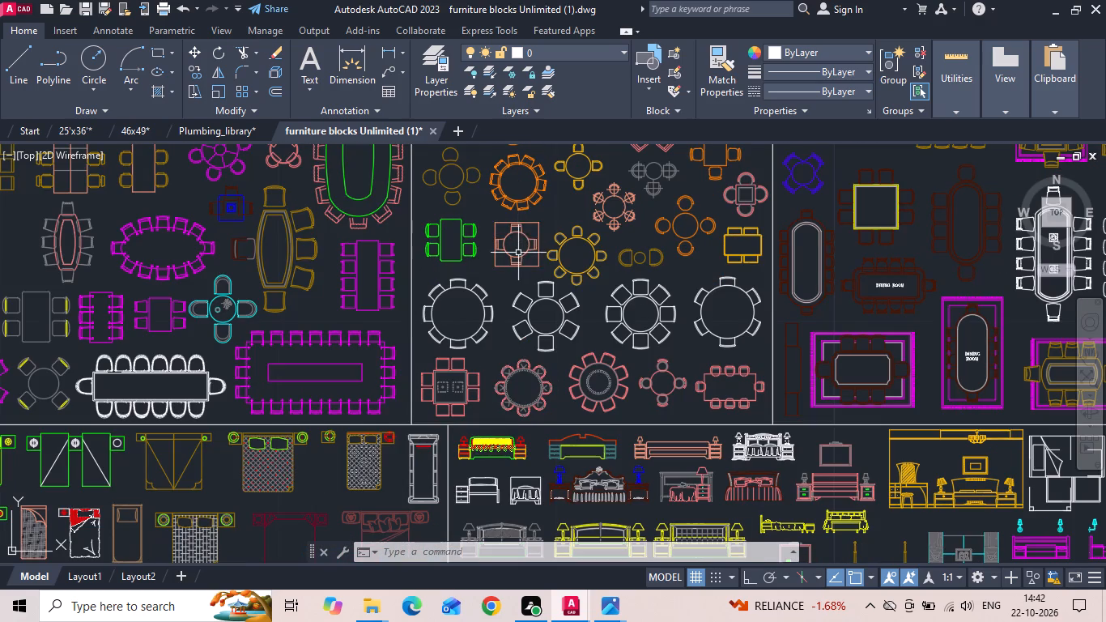
{"action": "middle_click_drag", "start_coordinate": [517, 253], "coordinate": [516, 411]}
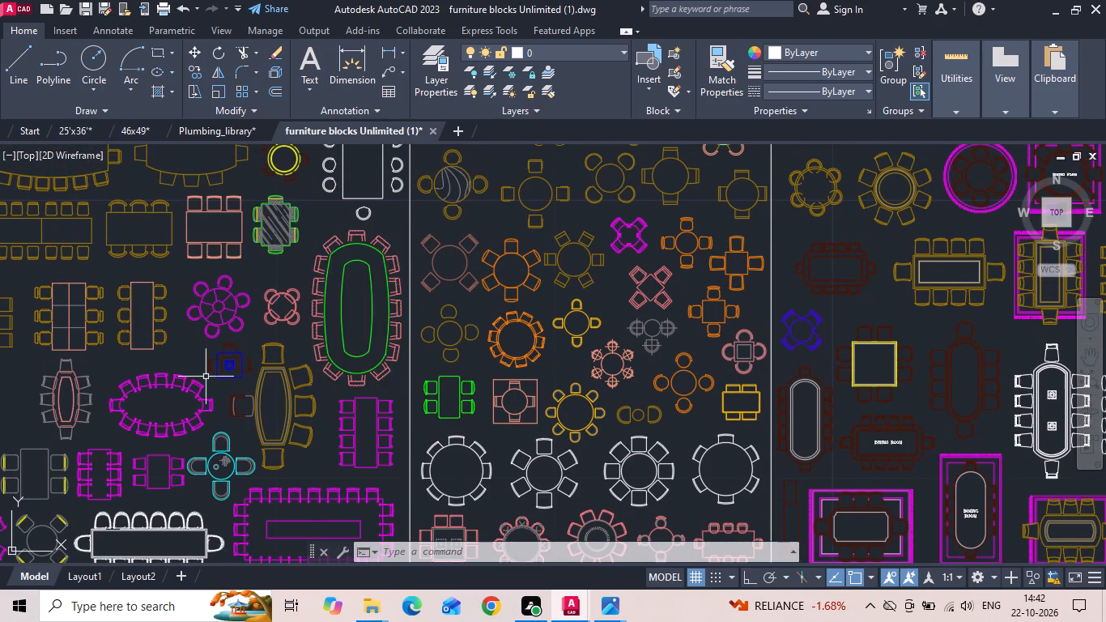
{"action": "scroll", "coordinate": [198, 377], "scroll_direction": "down", "scroll_amount": 1}
{"action": "middle_click_drag", "start_coordinate": [131, 359], "coordinate": [143, 369]}
{"action": "middle_click_drag", "start_coordinate": [141, 388], "coordinate": [195, 519]}
{"action": "middle_click_drag", "start_coordinate": [255, 319], "coordinate": [278, 439]}
{"action": "scroll", "coordinate": [411, 203], "scroll_direction": "up", "scroll_amount": 3}
{"action": "scroll", "coordinate": [399, 234], "scroll_direction": "down", "scroll_amount": 2}
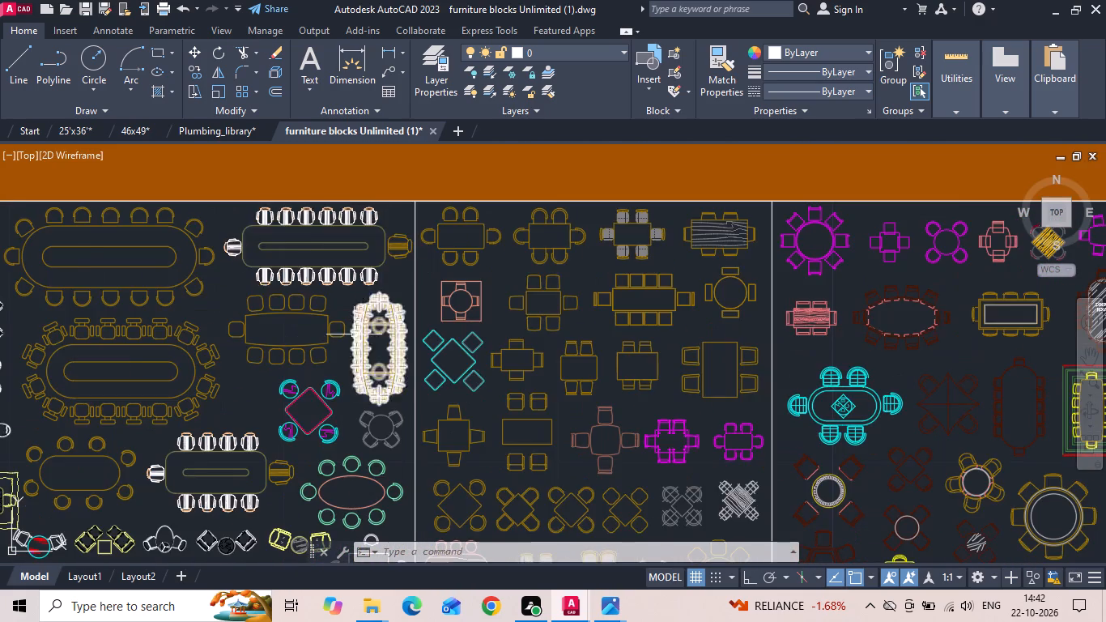
{"action": "scroll", "coordinate": [302, 407], "scroll_direction": "up", "scroll_amount": 1}
{"action": "left_click", "coordinate": [297, 384]}
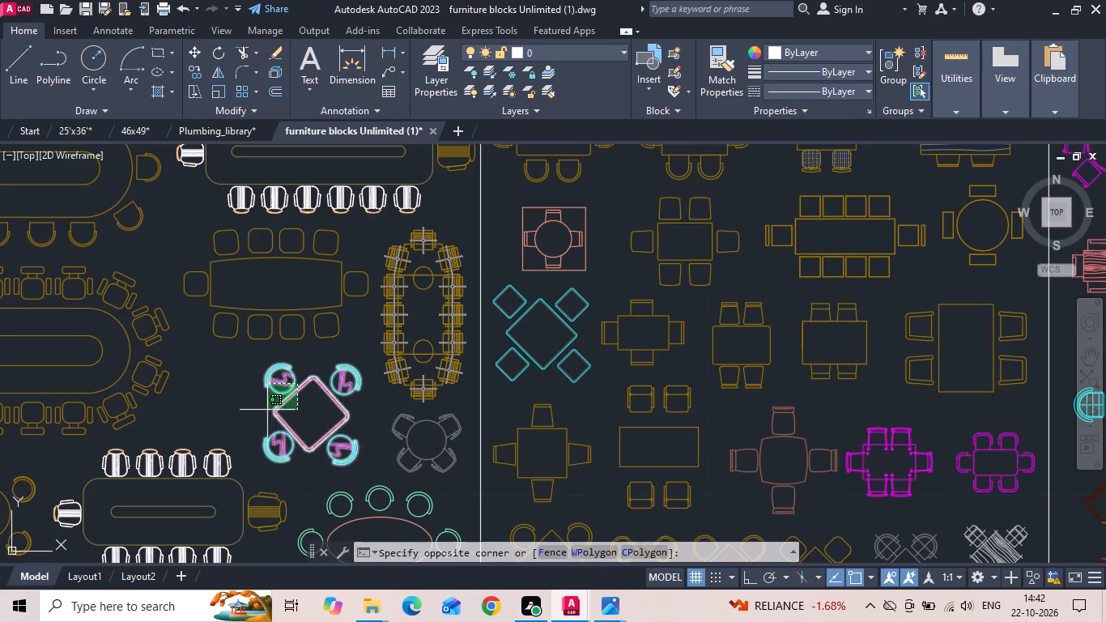
{"action": "left_click", "coordinate": [267, 410]}
Examine the other table-and-chair sets in the Furniture section for a match to the reference terrace seating.
{"action": "scroll", "coordinate": [267, 411], "scroll_direction": "down", "scroll_amount": 2}
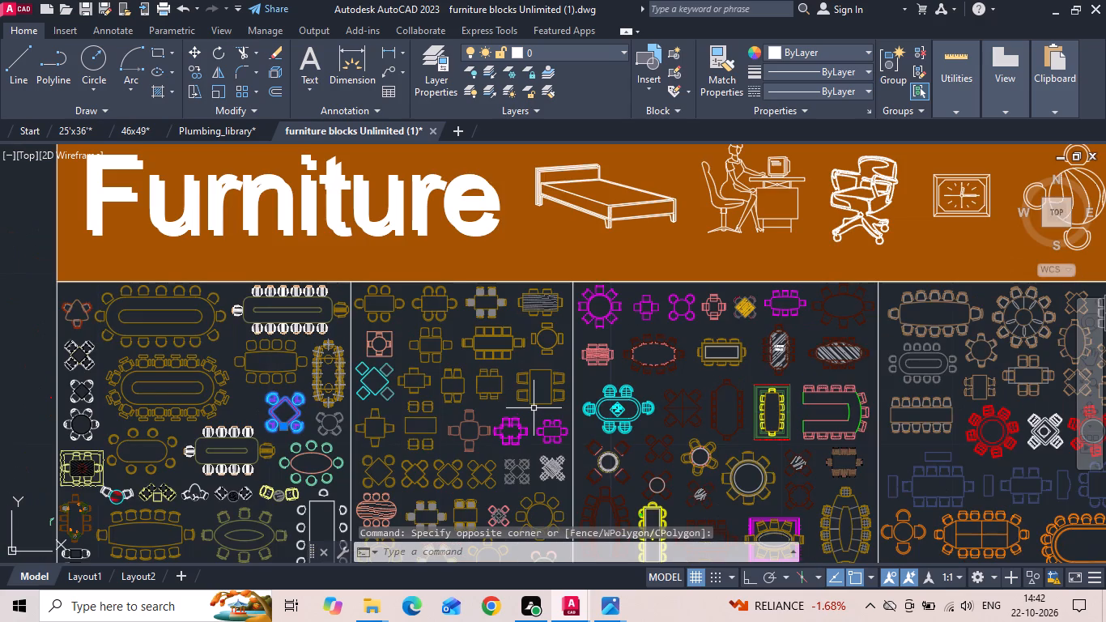
{"action": "scroll", "coordinate": [809, 429], "scroll_direction": "up", "scroll_amount": 2}
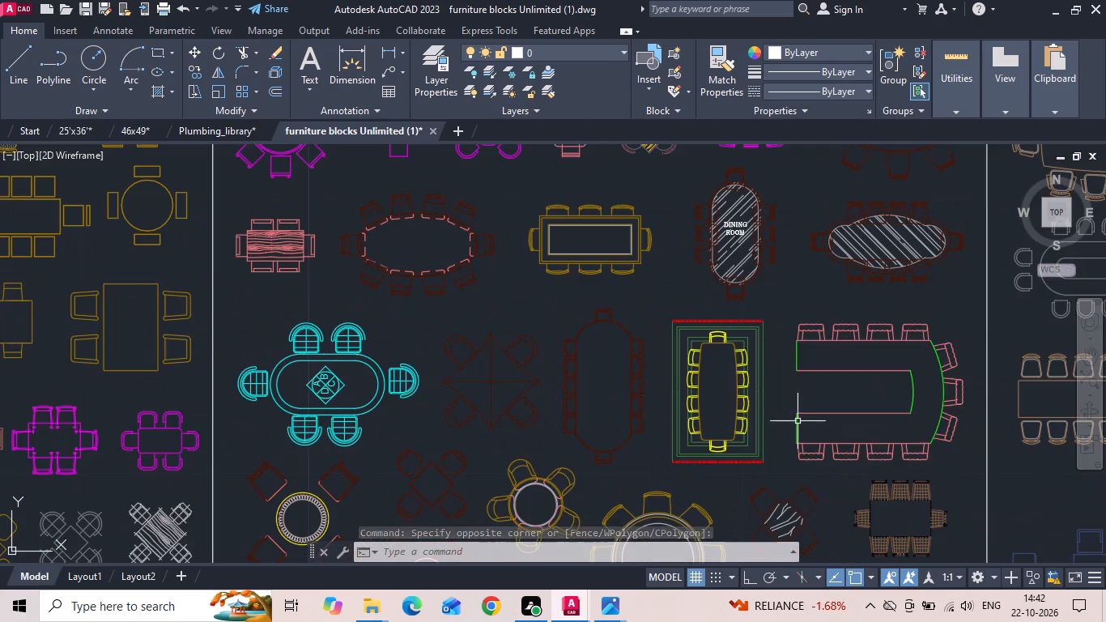
{"action": "scroll", "coordinate": [437, 343], "scroll_direction": "down", "scroll_amount": 2}
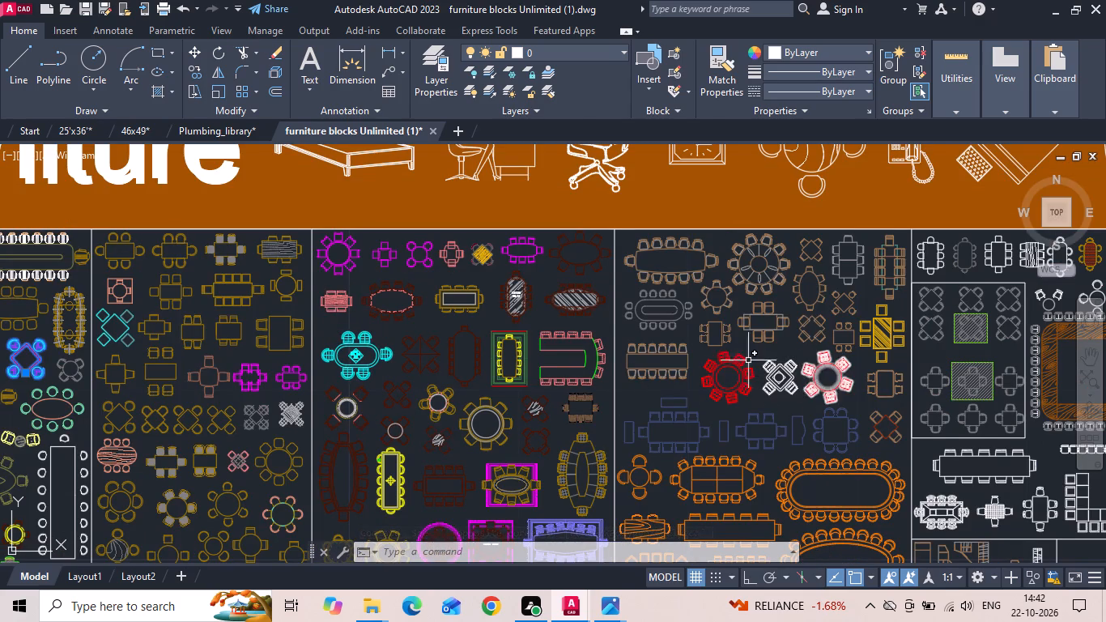
{"action": "middle_click_drag", "start_coordinate": [595, 361], "coordinate": [431, 324]}
{"action": "middle_click_drag", "start_coordinate": [798, 365], "coordinate": [572, 349]}
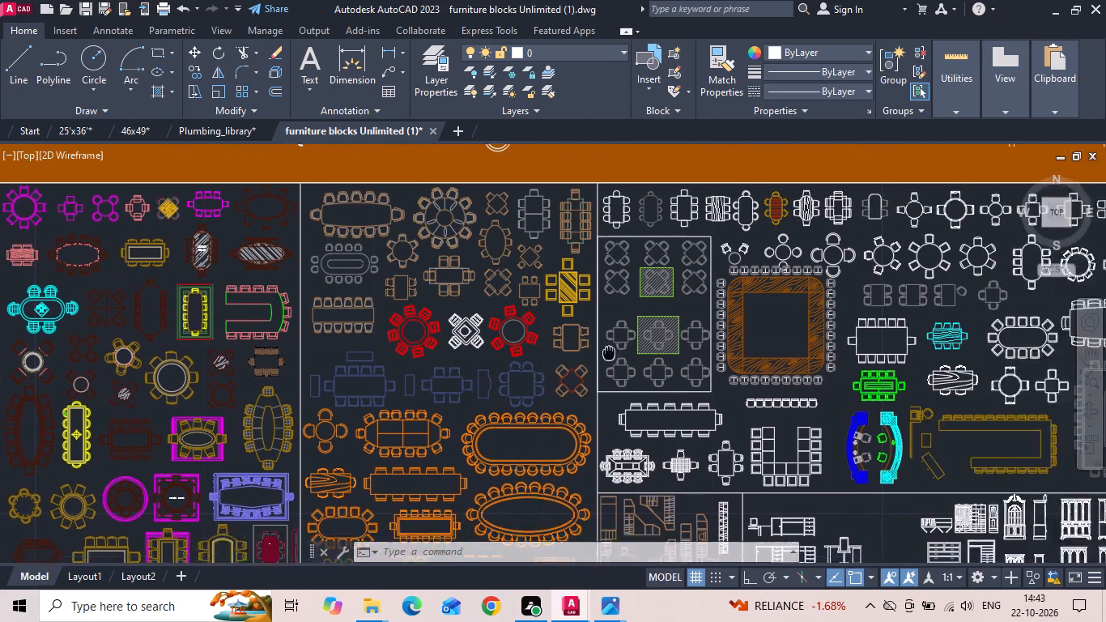
{"action": "middle_click_drag", "start_coordinate": [572, 349], "coordinate": [441, 356]}
{"action": "scroll", "coordinate": [741, 260], "scroll_direction": "down", "scroll_amount": 1}
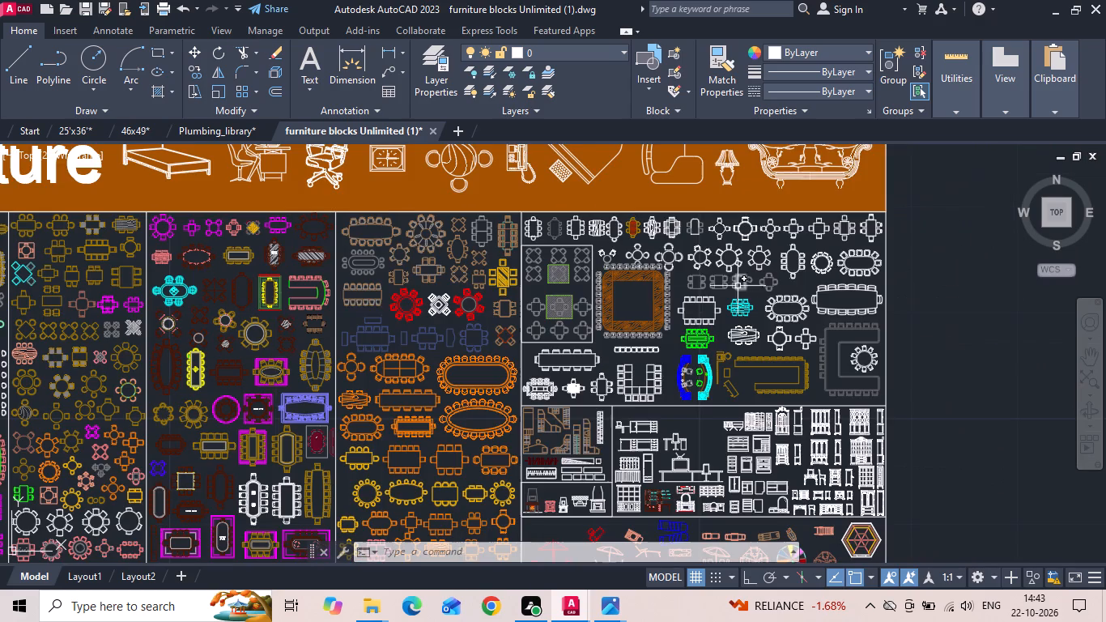
{"action": "middle_click_drag", "start_coordinate": [436, 476], "coordinate": [470, 321]}
{"action": "scroll", "coordinate": [454, 383], "scroll_direction": "up", "scroll_amount": 2}
{"action": "middle_click_drag", "start_coordinate": [303, 341], "coordinate": [415, 323]}
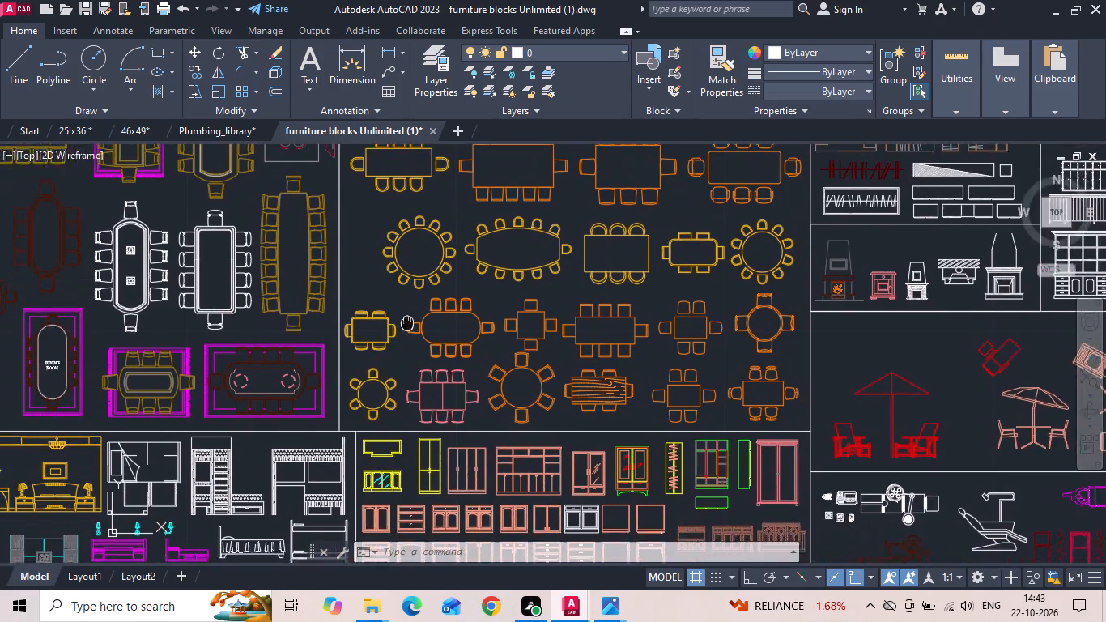
{"action": "middle_click_drag", "start_coordinate": [415, 323], "coordinate": [632, 397]}
{"action": "scroll", "coordinate": [638, 403], "scroll_direction": "down", "scroll_amount": 1}
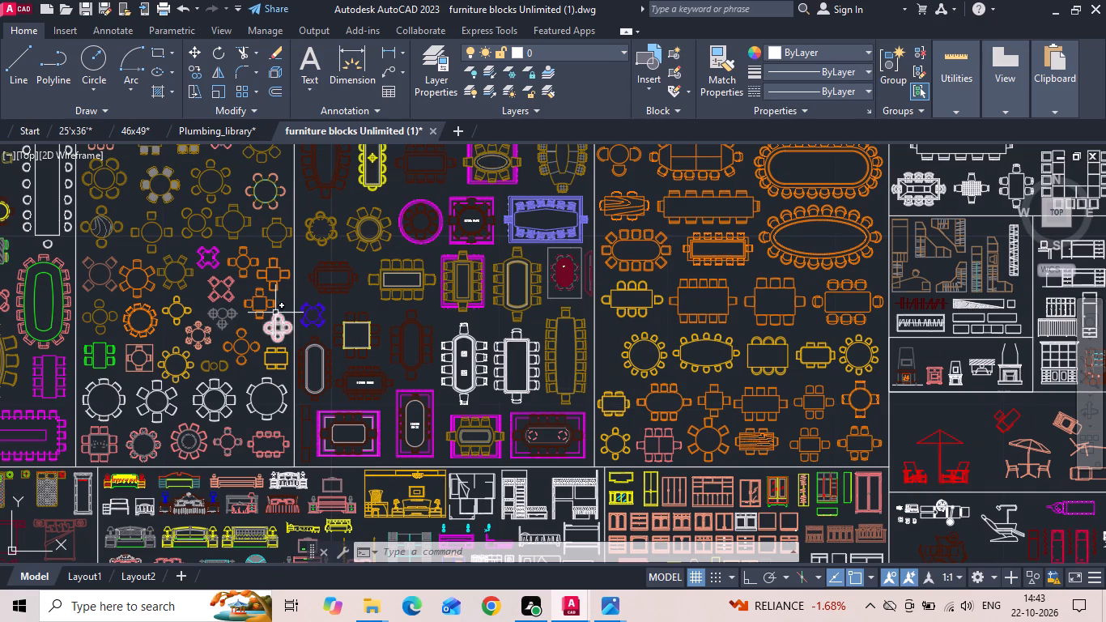
{"action": "scroll", "coordinate": [345, 245], "scroll_direction": "up", "scroll_amount": 2}
{"action": "scroll", "coordinate": [449, 282], "scroll_direction": "down", "scroll_amount": 2}
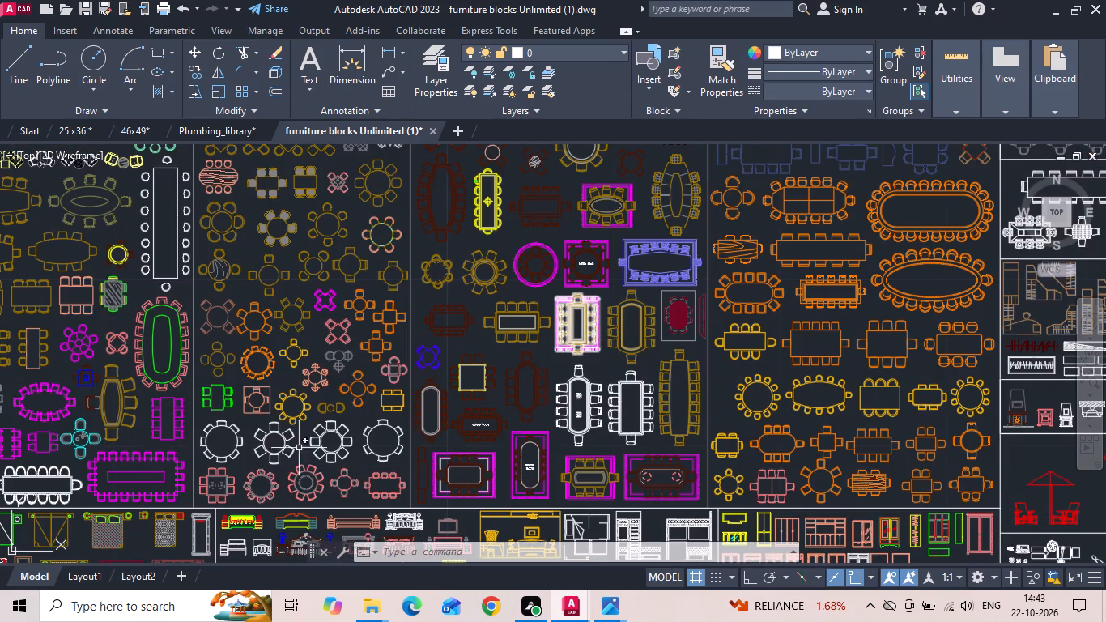
{"action": "scroll", "coordinate": [274, 427], "scroll_direction": "up", "scroll_amount": 2}
{"action": "scroll", "coordinate": [455, 398], "scroll_direction": "down", "scroll_amount": 1}
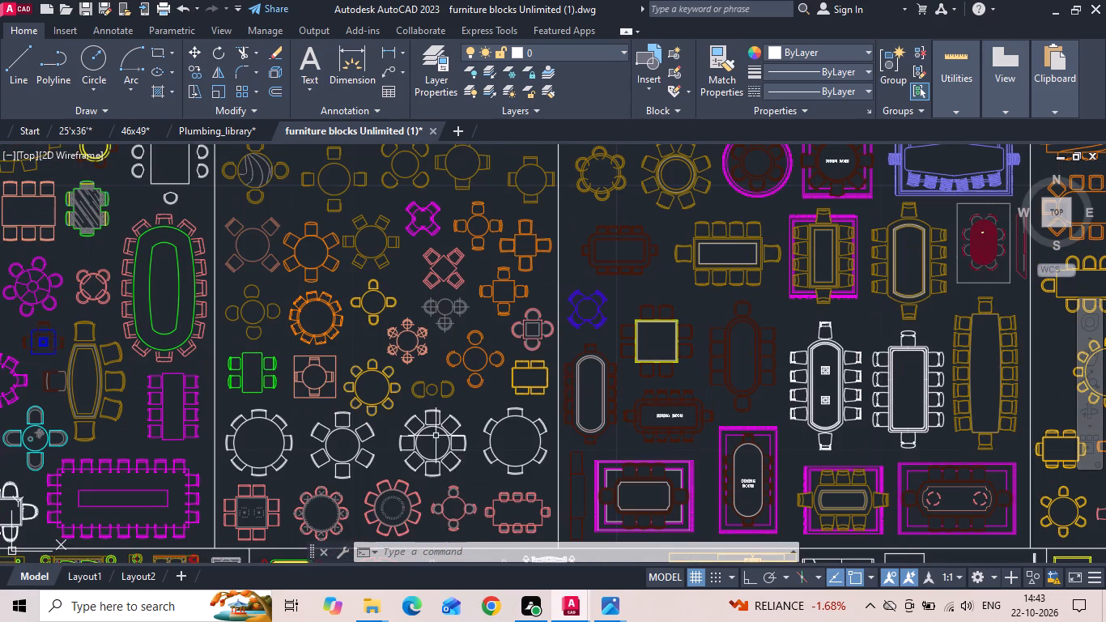
{"action": "scroll", "coordinate": [414, 479], "scroll_direction": "down", "scroll_amount": 1}
{"action": "scroll", "coordinate": [324, 271], "scroll_direction": "up", "scroll_amount": 1}
{"action": "middle_click_drag", "start_coordinate": [324, 273], "coordinate": [388, 381]}
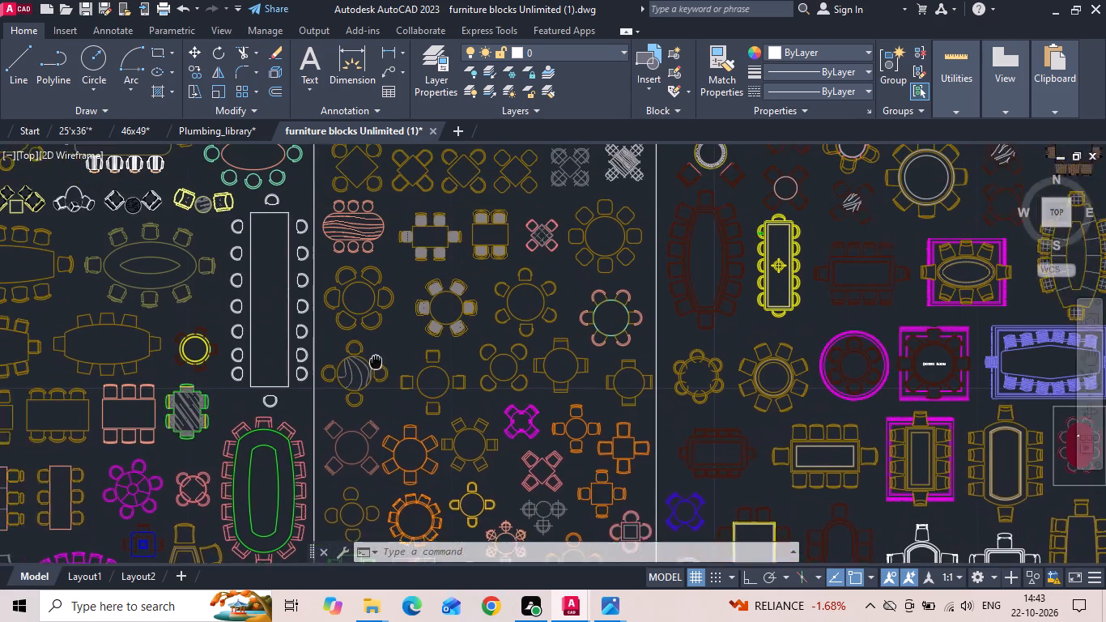
{"action": "middle_click_drag", "start_coordinate": [388, 381], "coordinate": [454, 507]}
{"action": "scroll", "coordinate": [455, 508], "scroll_direction": "down", "scroll_amount": 1}
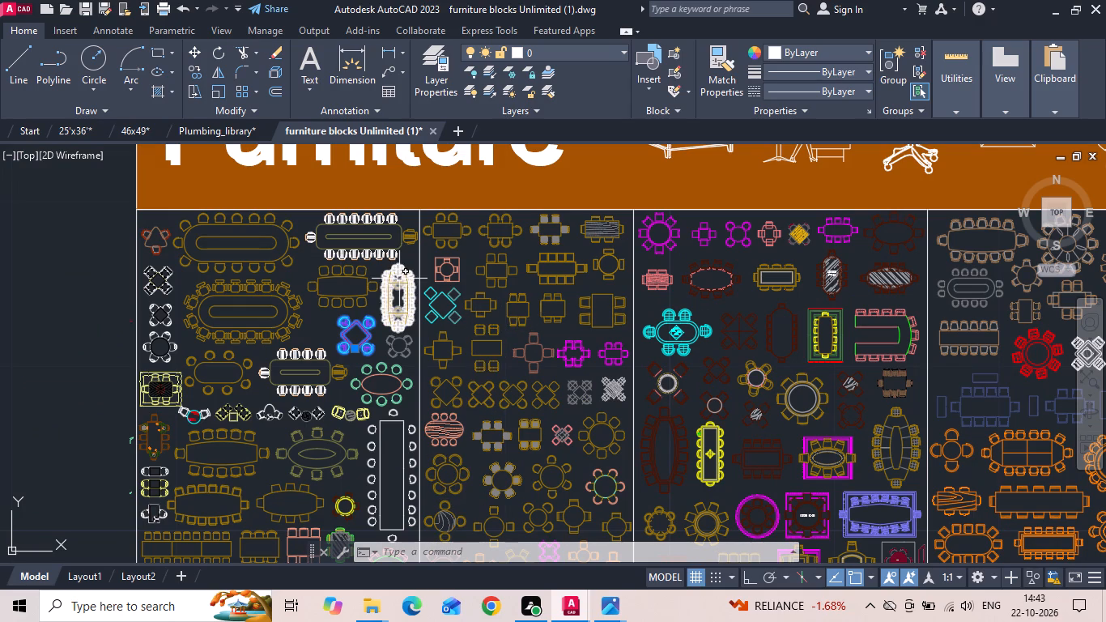
Copy the selected four-chair table block into the 25'x36' drawing, placing it at the first floor's open terrace.
{"action": "key", "text": "ctrl+c"}
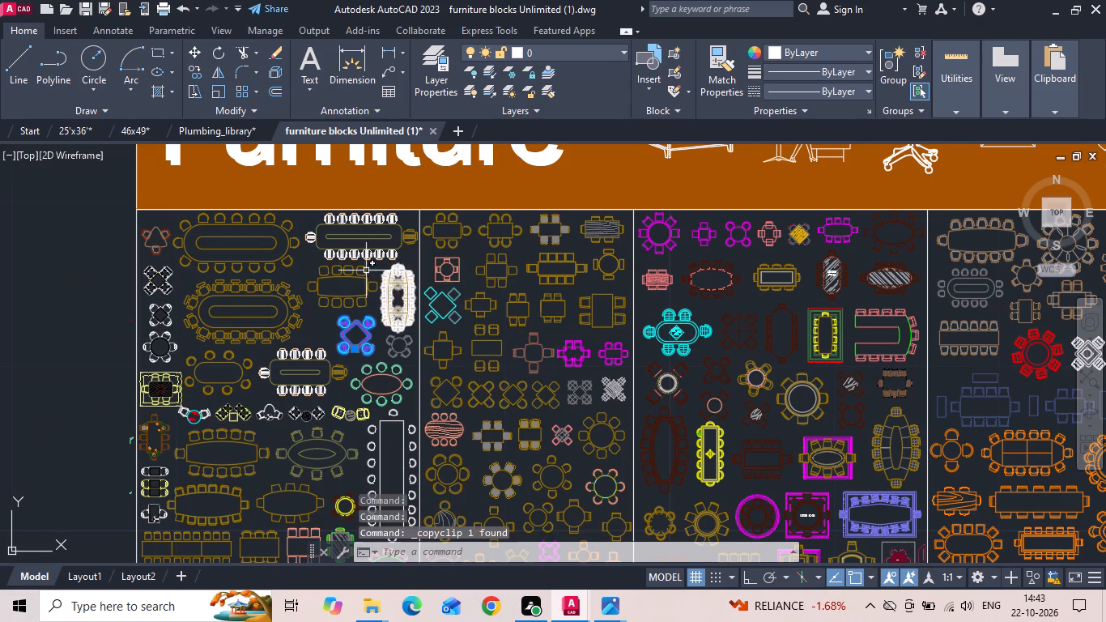
{"action": "scroll", "coordinate": [361, 249], "scroll_direction": "down", "scroll_amount": 2}
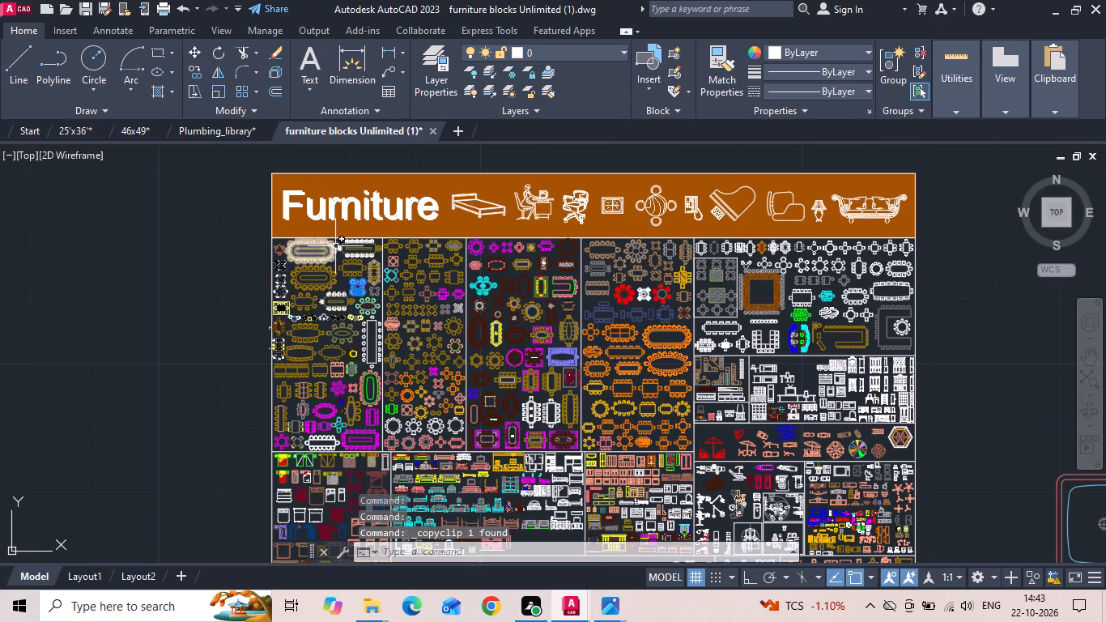
{"action": "left_click", "coordinate": [85, 137]}
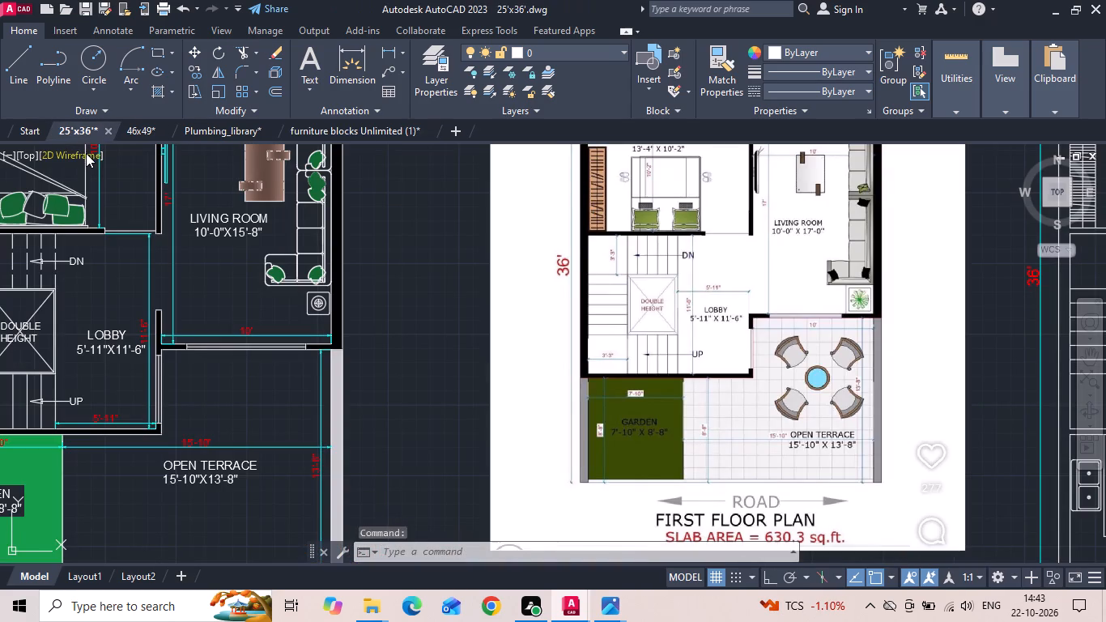
{"action": "key", "text": "ctrl+v"}
{"action": "scroll", "coordinate": [177, 256], "scroll_direction": "down", "scroll_amount": 2}
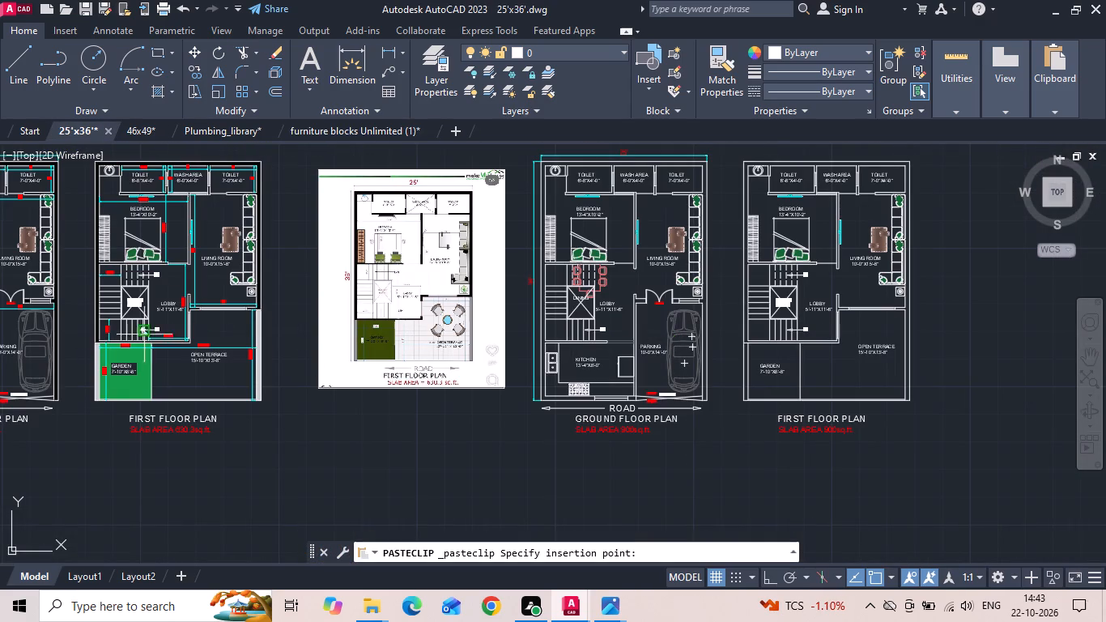
{"action": "scroll", "coordinate": [216, 338], "scroll_direction": "up", "scroll_amount": 1}
{"action": "left_click", "coordinate": [226, 322]}
{"action": "scroll", "coordinate": [226, 322], "scroll_direction": "up", "scroll_amount": 2}
{"action": "key", "text": "Escape"}
Scale the pasted four-chair table block by a factor of 39.3701.
{"action": "left_click_drag", "start_coordinate": [250, 294], "coordinate": [243, 307]}
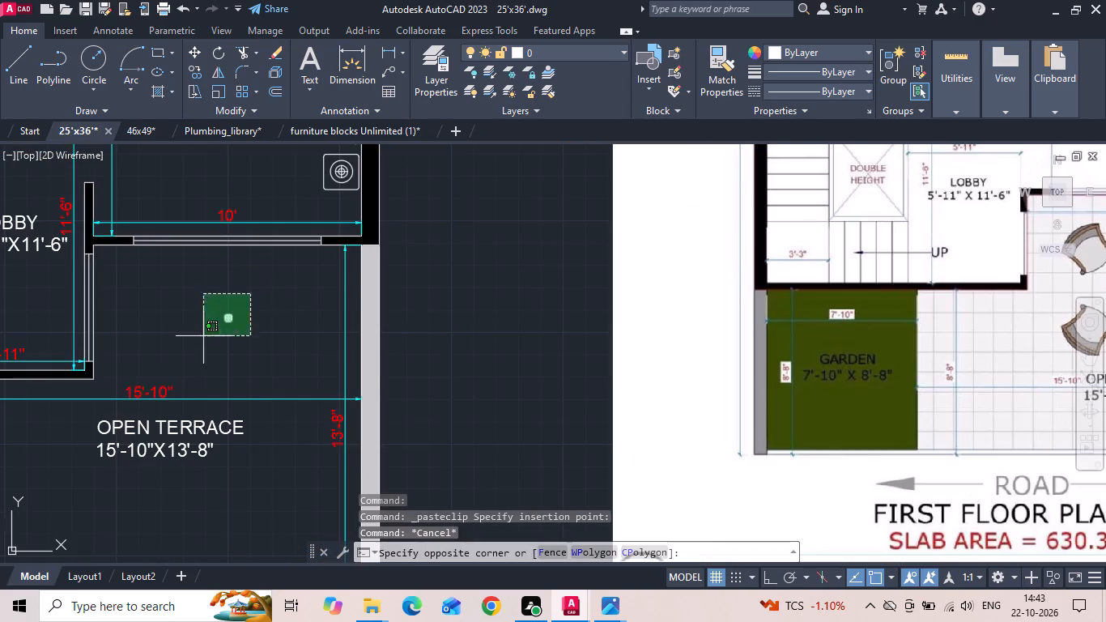
{"action": "left_click", "coordinate": [203, 336]}
{"action": "right_click", "coordinate": [202, 335]}
{"action": "left_click", "coordinate": [239, 332]}
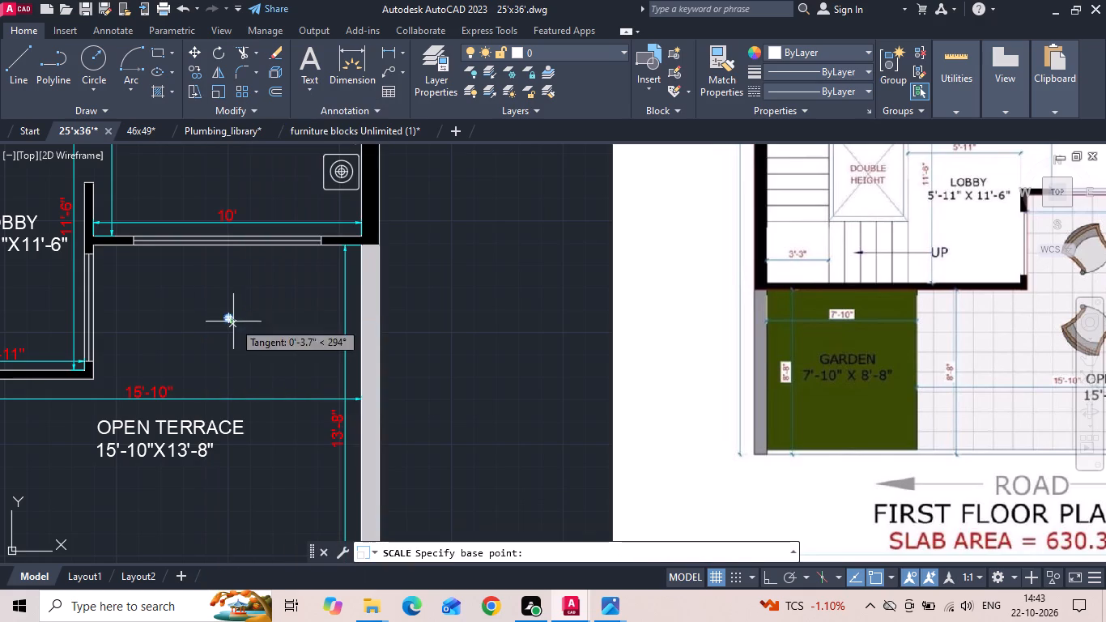
{"action": "left_click_drag", "start_coordinate": [228, 321], "coordinate": [231, 345]}
{"action": "type", "text": "39.3701"}
{"action": "key", "text": "Return"}
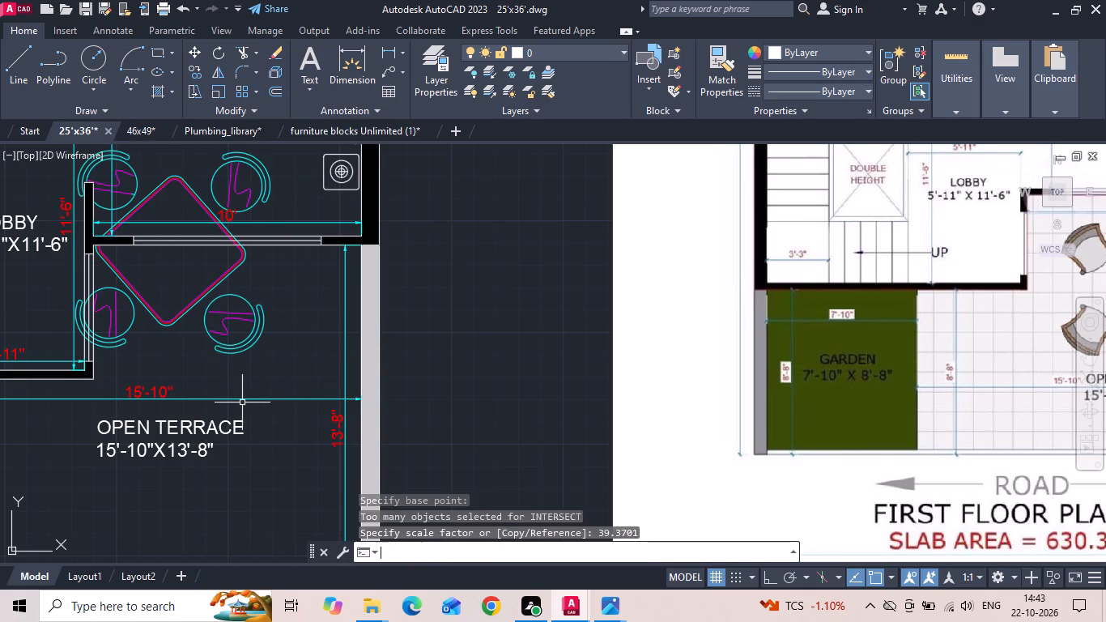
Move the enlarged table set off the lobby and living room walls into the first floor's open terrace.
{"action": "scroll", "coordinate": [296, 283], "scroll_direction": "down", "scroll_amount": 1}
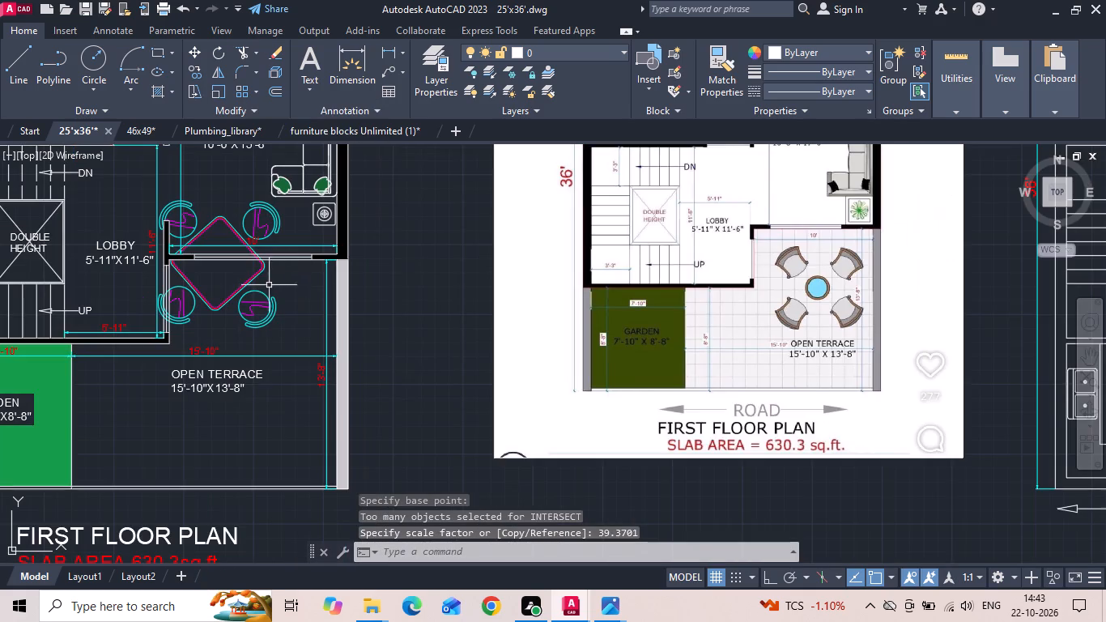
{"action": "left_click", "coordinate": [242, 295]}
{"action": "left_click", "coordinate": [236, 292]}
{"action": "right_click", "coordinate": [234, 290]}
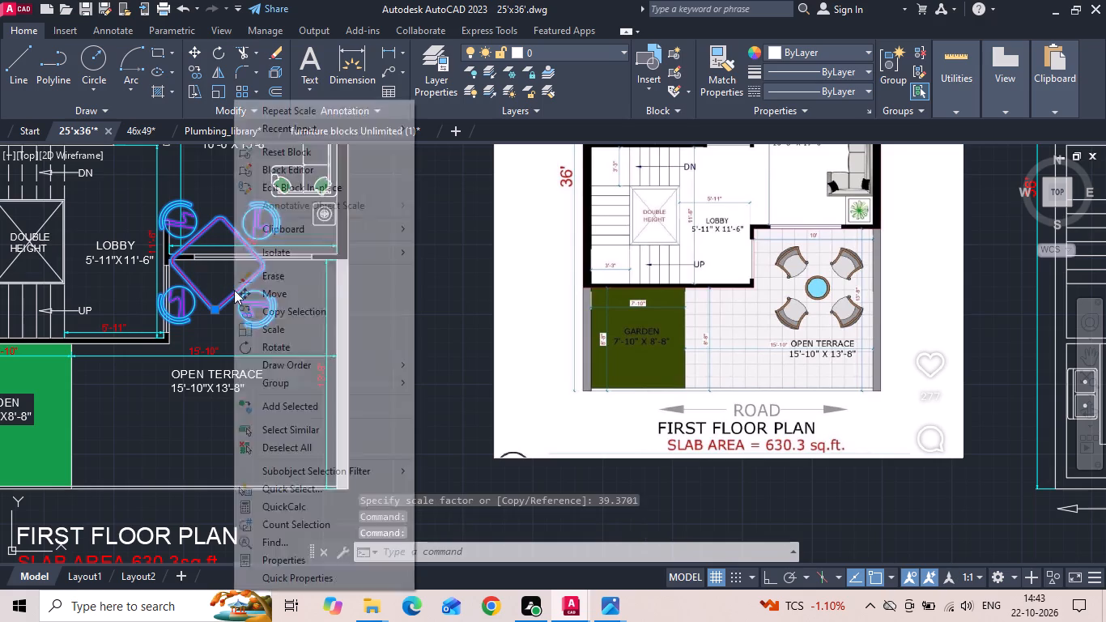
{"action": "left_click", "coordinate": [248, 300]}
{"action": "left_click_drag", "start_coordinate": [246, 300], "coordinate": [246, 335]}
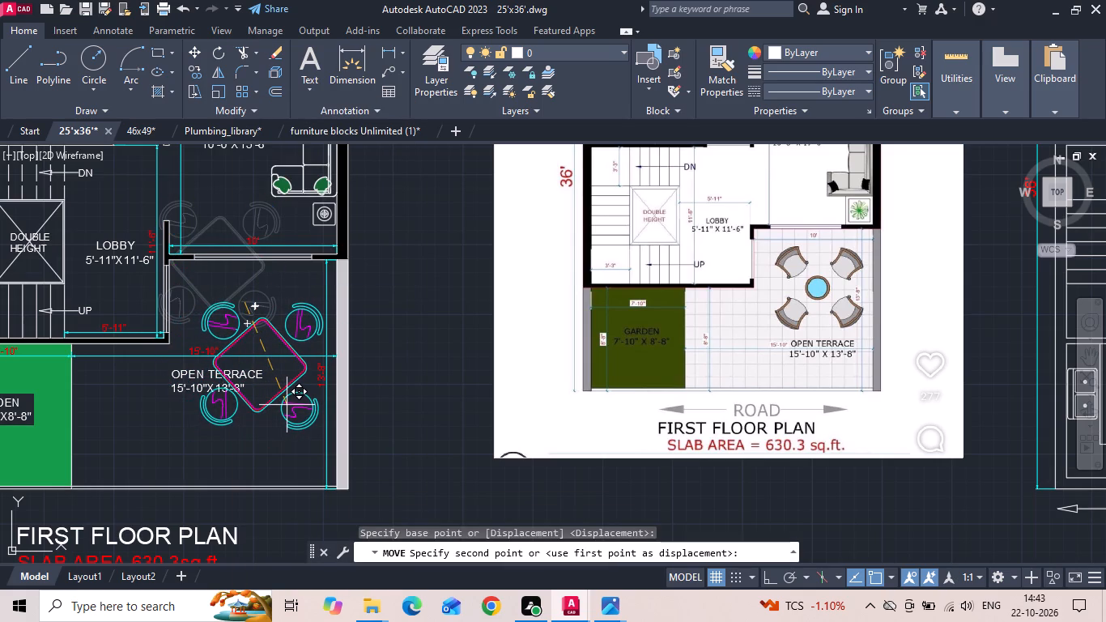
{"action": "left_click", "coordinate": [283, 402]}
Place the moved four-chair table set over the OPEN TERRACE label on the first floor.
{"action": "left_click", "coordinate": [263, 333]}
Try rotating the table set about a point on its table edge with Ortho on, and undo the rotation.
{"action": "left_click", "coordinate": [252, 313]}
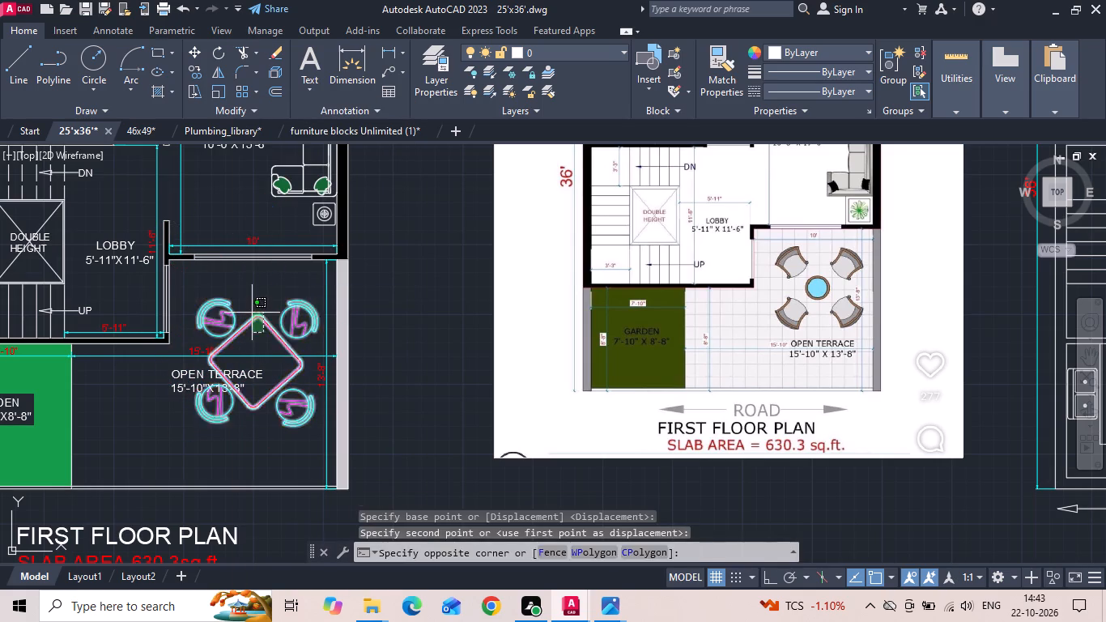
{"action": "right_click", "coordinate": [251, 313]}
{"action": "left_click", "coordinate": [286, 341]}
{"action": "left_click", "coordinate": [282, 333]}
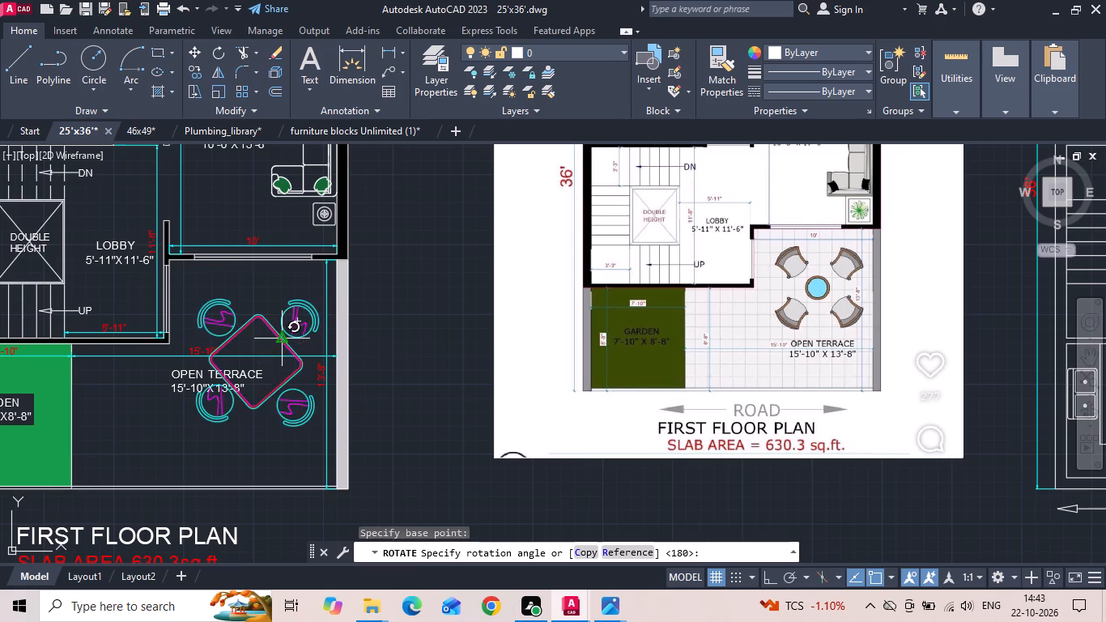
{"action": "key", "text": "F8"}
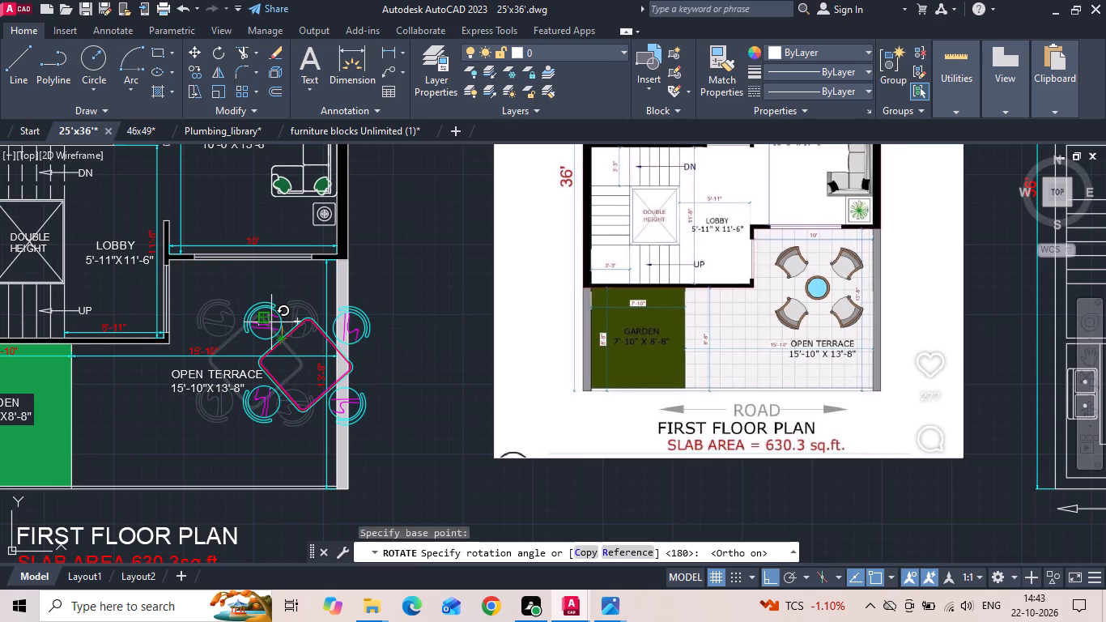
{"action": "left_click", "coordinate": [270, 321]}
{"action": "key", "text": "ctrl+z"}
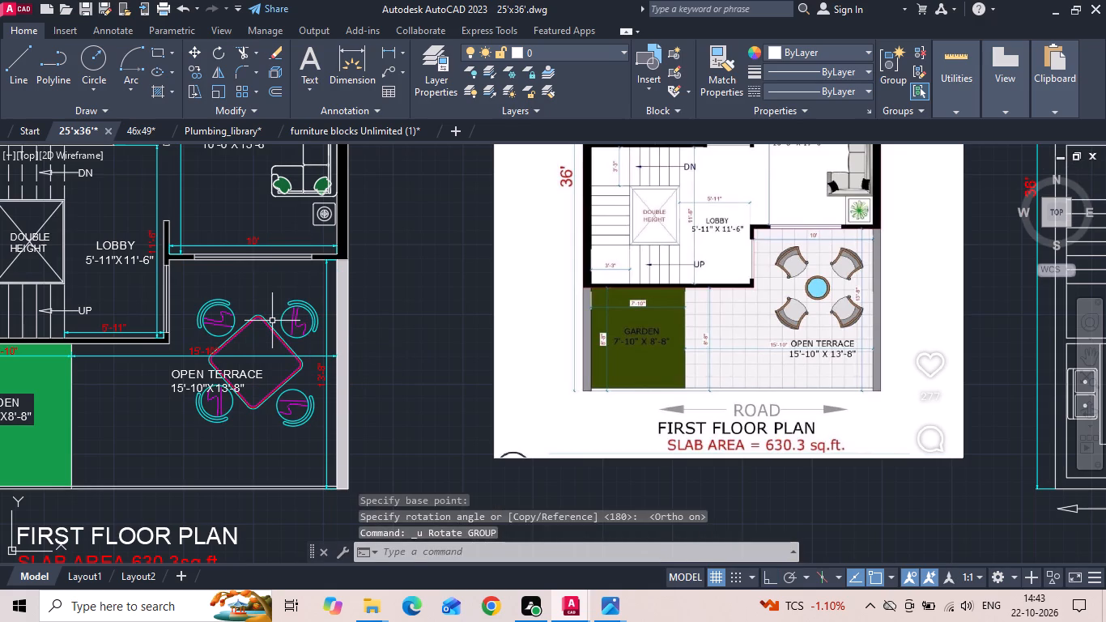
Rotate the four-chair table set 180° about the table's upper corner with Ortho on.
{"action": "left_click", "coordinate": [272, 321]}
{"action": "left_click", "coordinate": [249, 314]}
{"action": "right_click", "coordinate": [245, 312]}
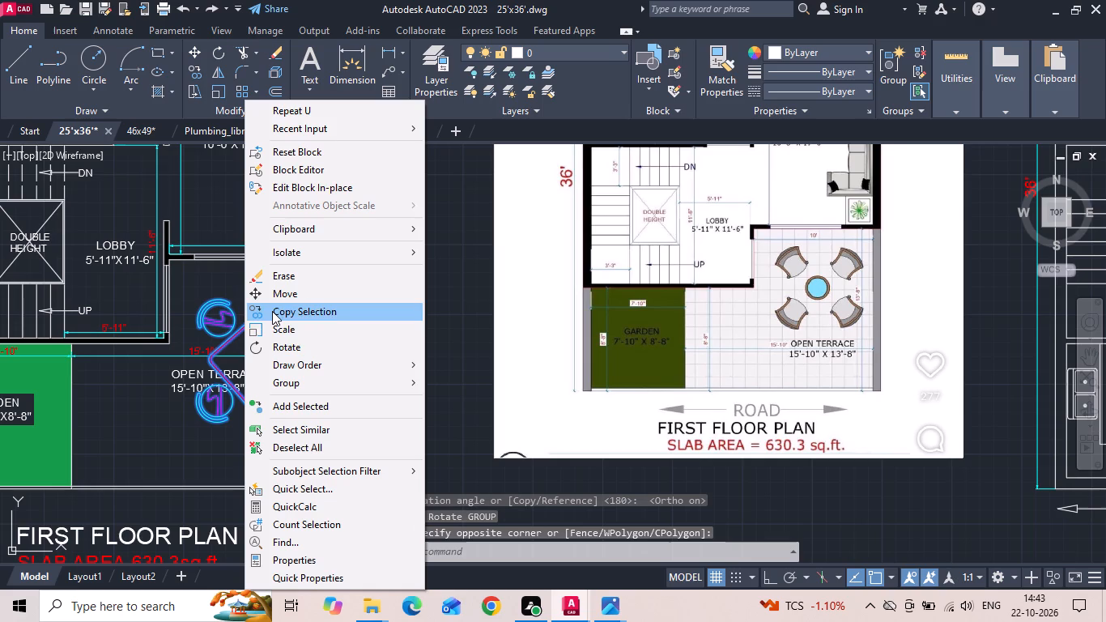
{"action": "left_click", "coordinate": [294, 346]}
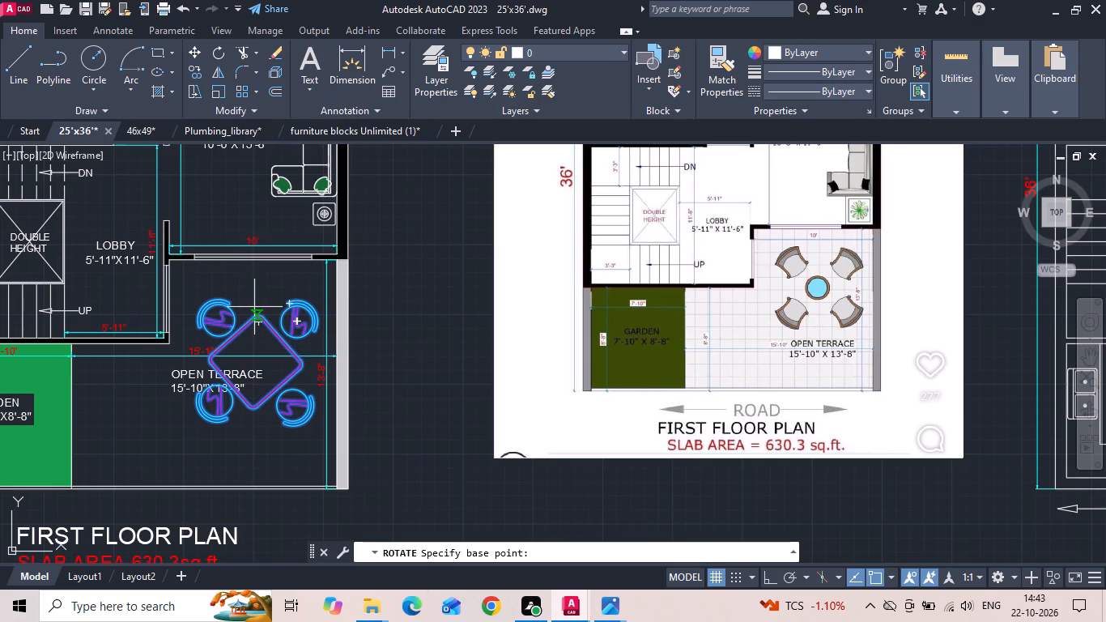
{"action": "left_click", "coordinate": [255, 310]}
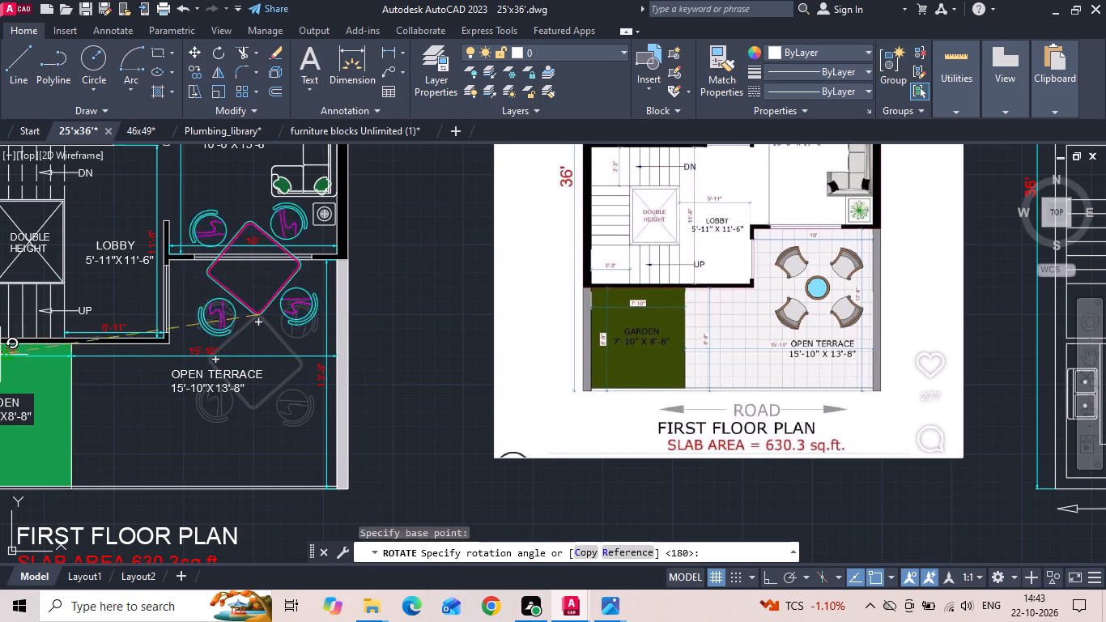
{"action": "left_click", "coordinate": [773, 578]}
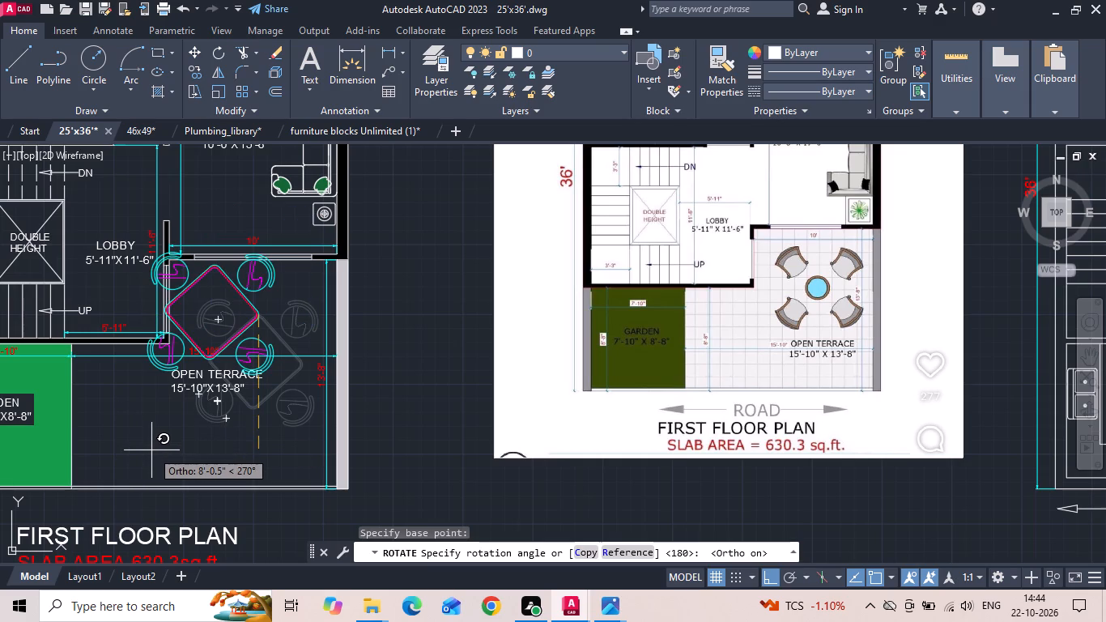
{"action": "left_click", "coordinate": [117, 445]}
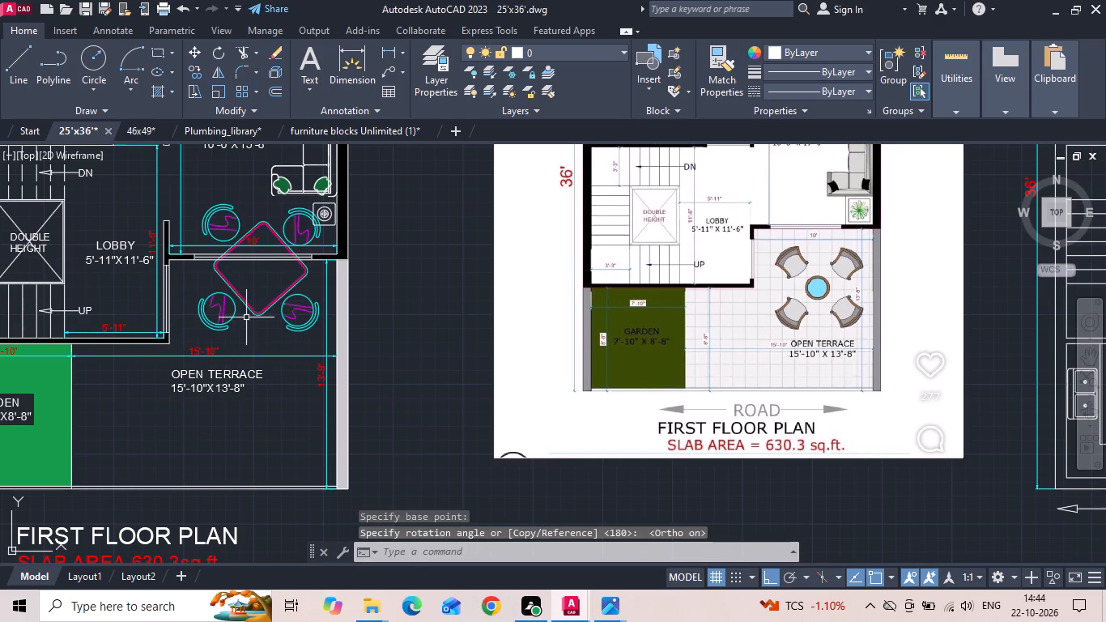
Move the rotated table set straight down off the living room wall into the open terrace.
{"action": "left_click", "coordinate": [246, 317]}
{"action": "left_click", "coordinate": [244, 308]}
{"action": "left_click", "coordinate": [240, 303]}
{"action": "right_click", "coordinate": [242, 298]}
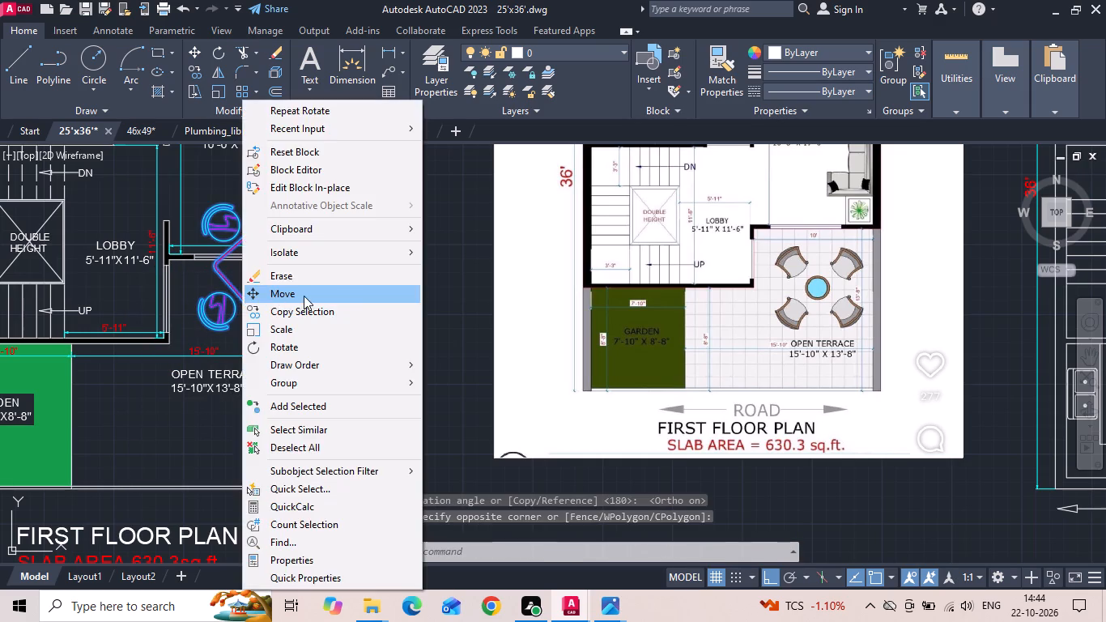
{"action": "left_click", "coordinate": [304, 296]}
{"action": "left_click_drag", "start_coordinate": [270, 344], "coordinate": [252, 390]}
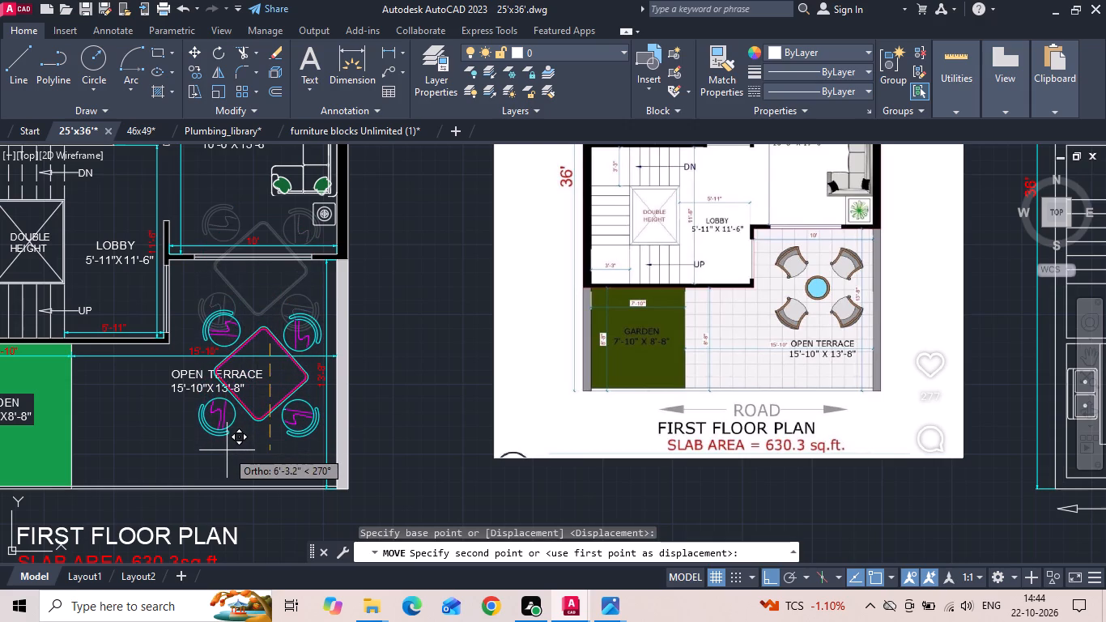
{"action": "left_click", "coordinate": [229, 420]}
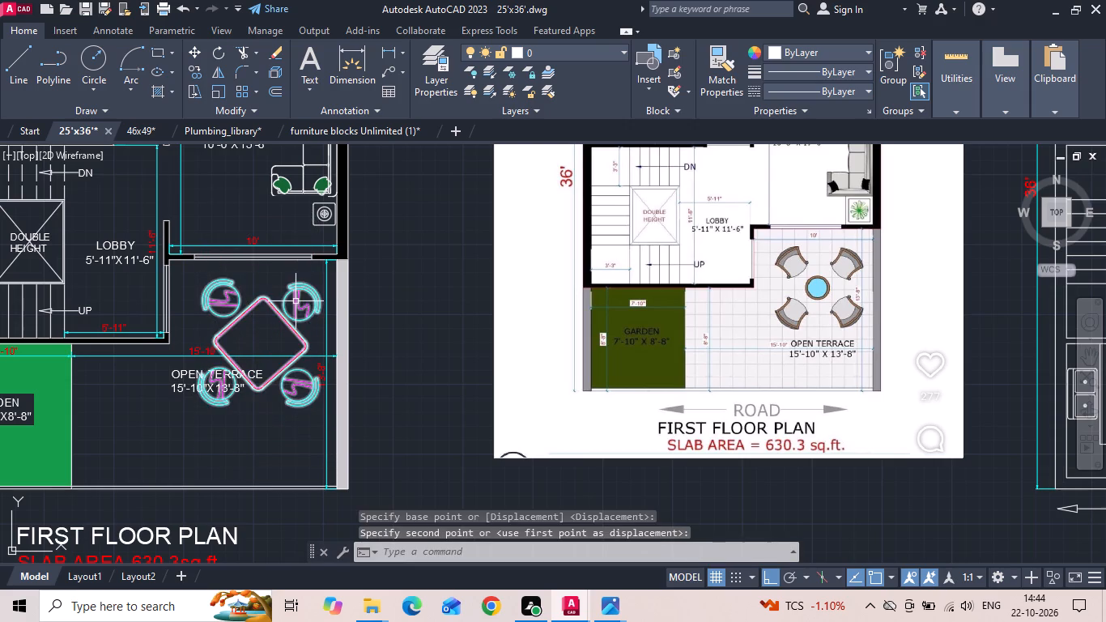
Scale the table set down slightly from the table's upper corner.
{"action": "left_click", "coordinate": [296, 301]}
{"action": "right_click", "coordinate": [294, 301]}
{"action": "left_click", "coordinate": [314, 327]}
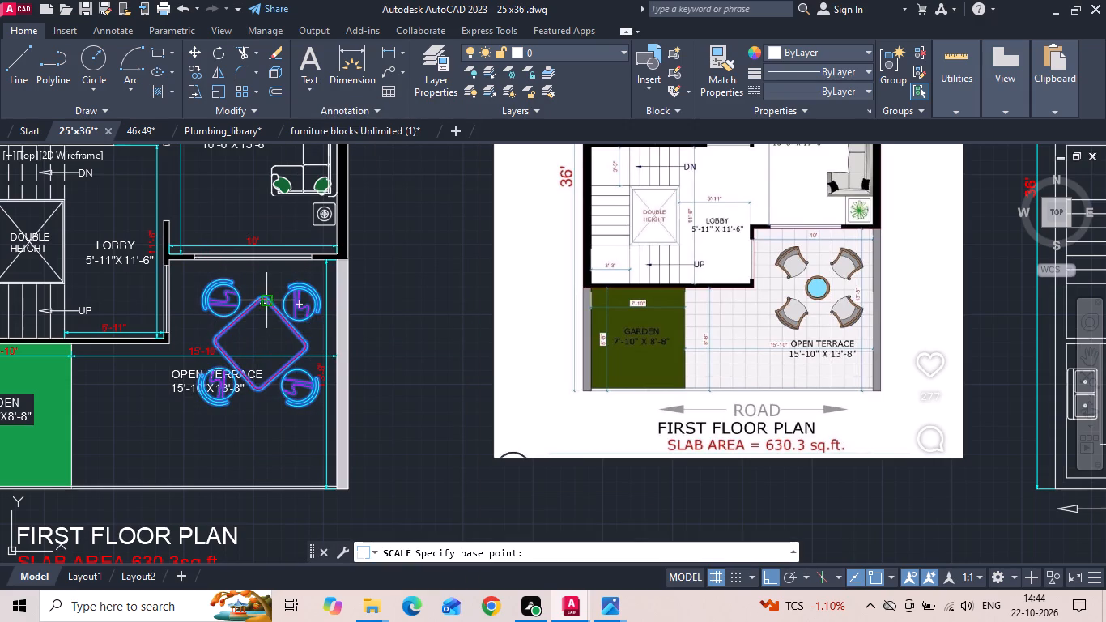
{"action": "left_click", "coordinate": [268, 296]}
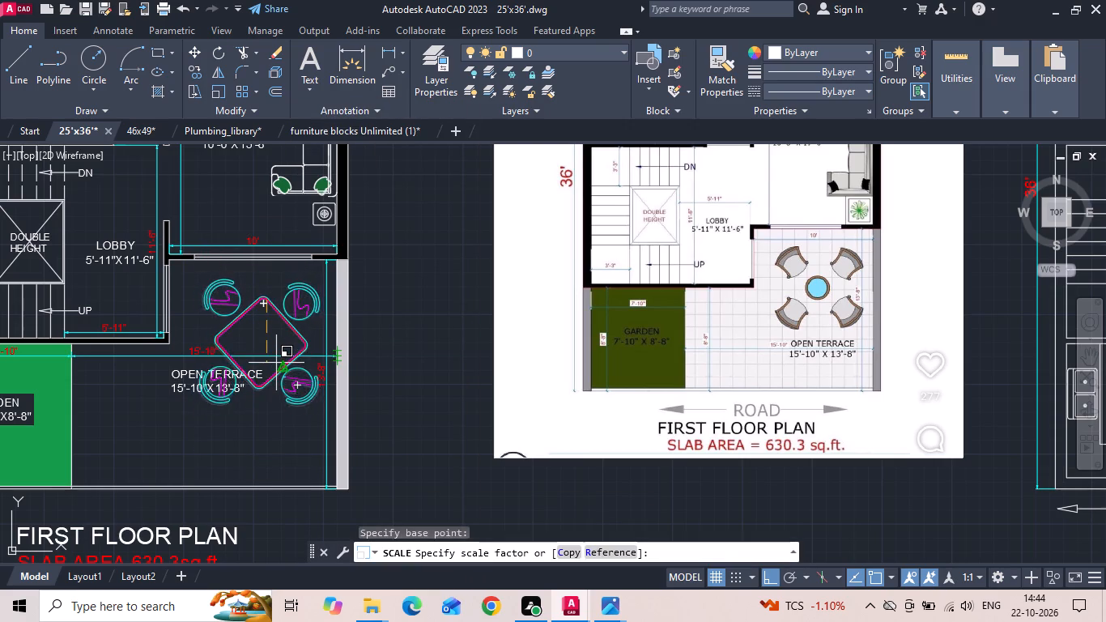
{"action": "left_click", "coordinate": [276, 360]}
Move the table set slightly upward in the open terrace, closer to the living room wall.
{"action": "left_click", "coordinate": [275, 308]}
{"action": "right_click", "coordinate": [275, 306]}
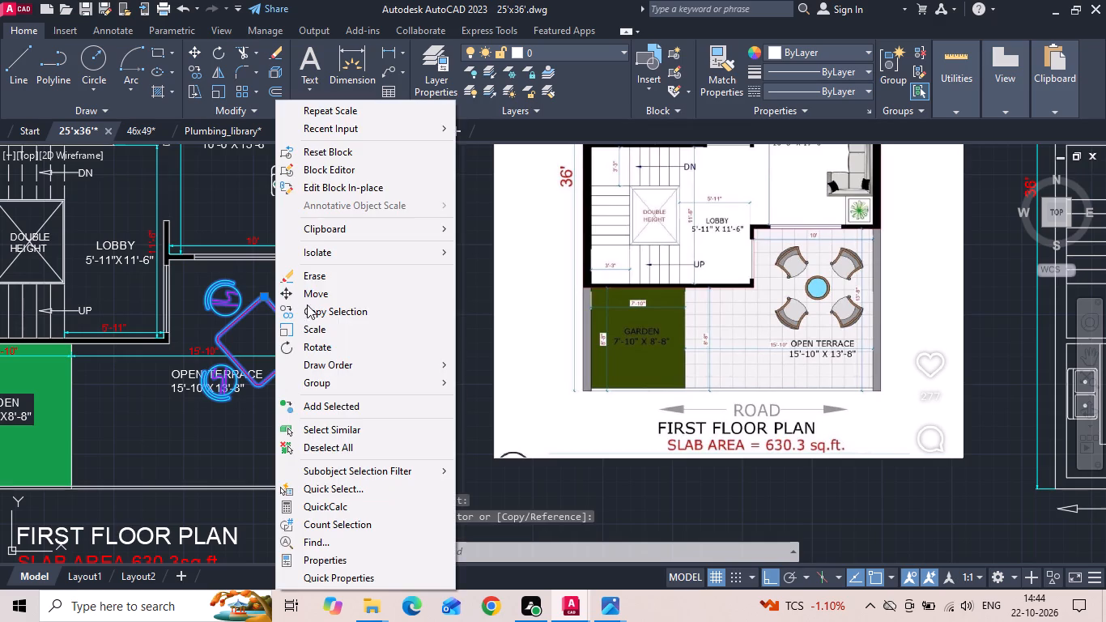
{"action": "left_click", "coordinate": [310, 295]}
{"action": "left_click", "coordinate": [277, 438]}
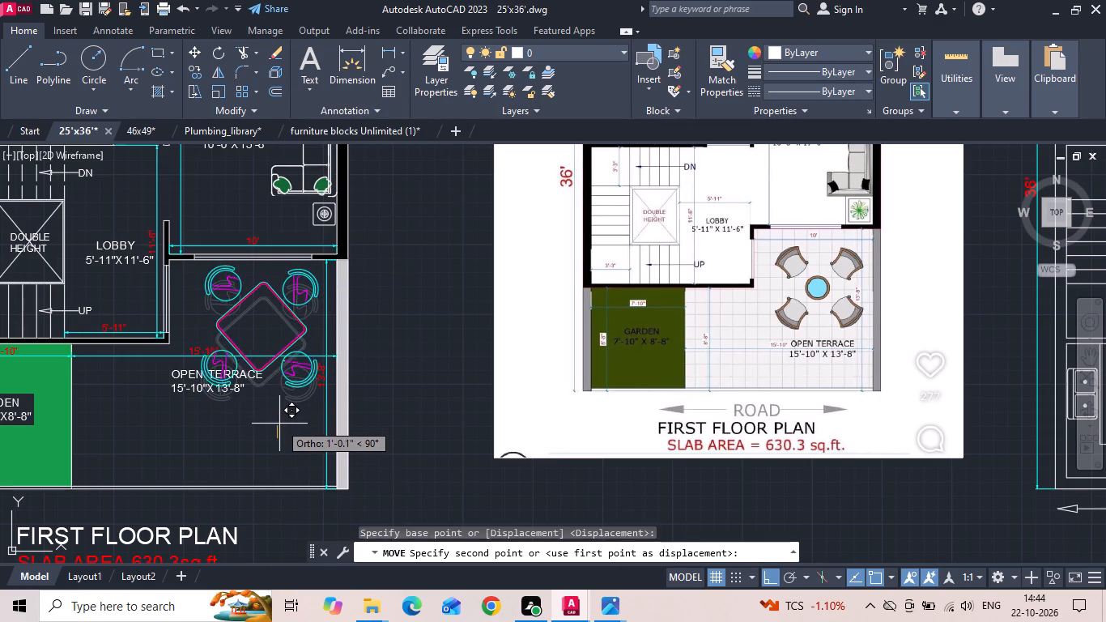
{"action": "left_click", "coordinate": [280, 429]}
Move the OPEN TERRACE 15'-10"X13'-8" label to the clear space below the table set with Ortho off.
{"action": "left_click", "coordinate": [177, 390]}
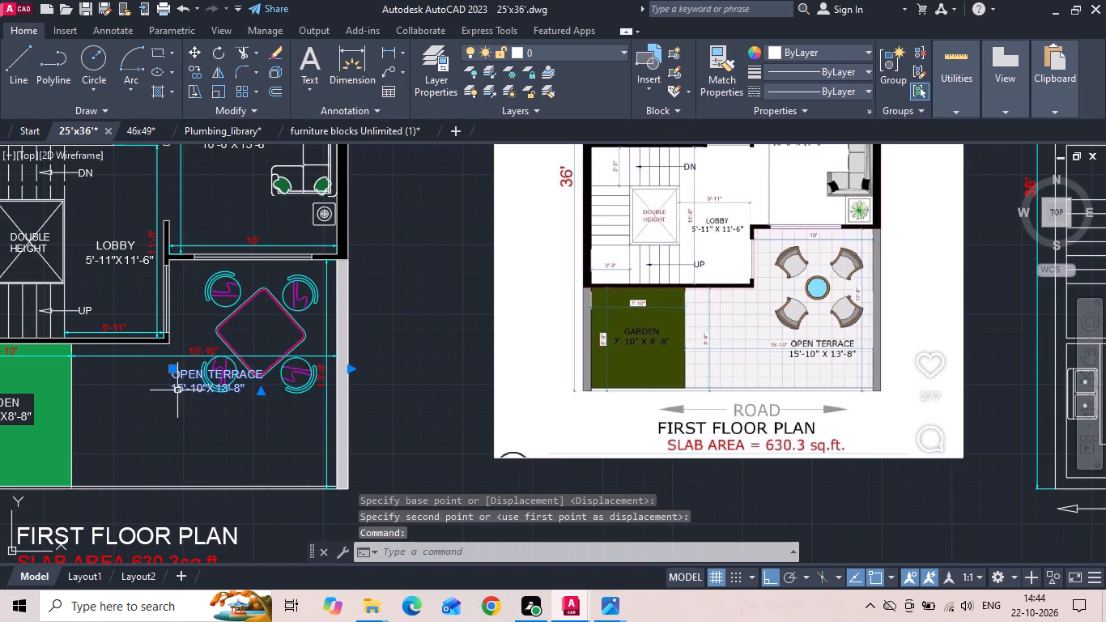
{"action": "right_click", "coordinate": [177, 390]}
{"action": "left_click", "coordinate": [250, 296]}
{"action": "left_click", "coordinate": [441, 392]}
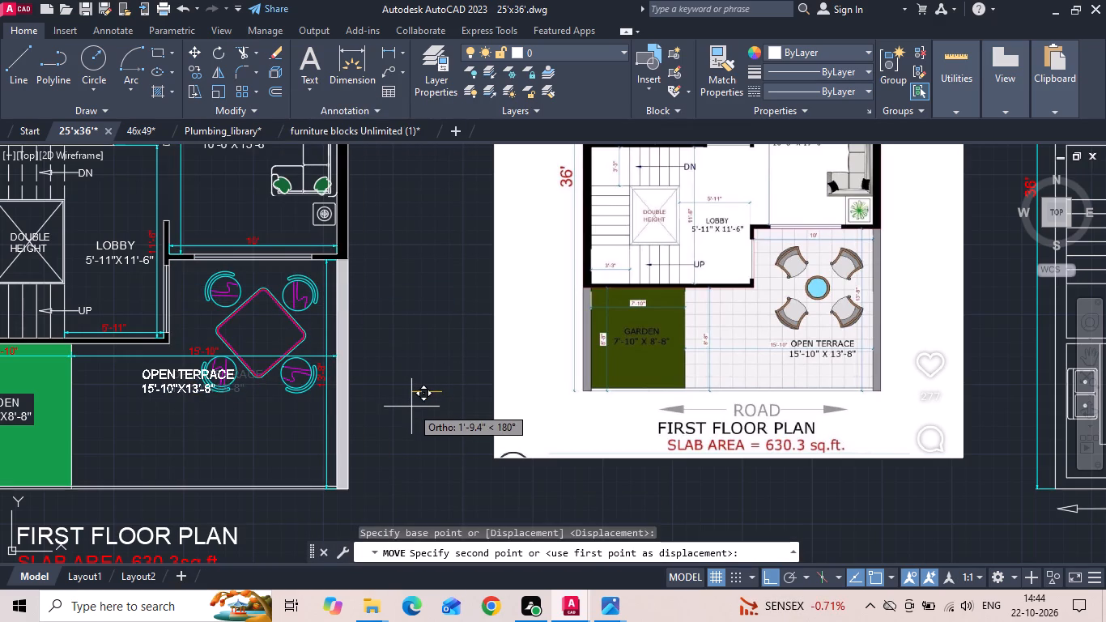
{"action": "key", "text": "F8"}
{"action": "left_click", "coordinate": [415, 428]}
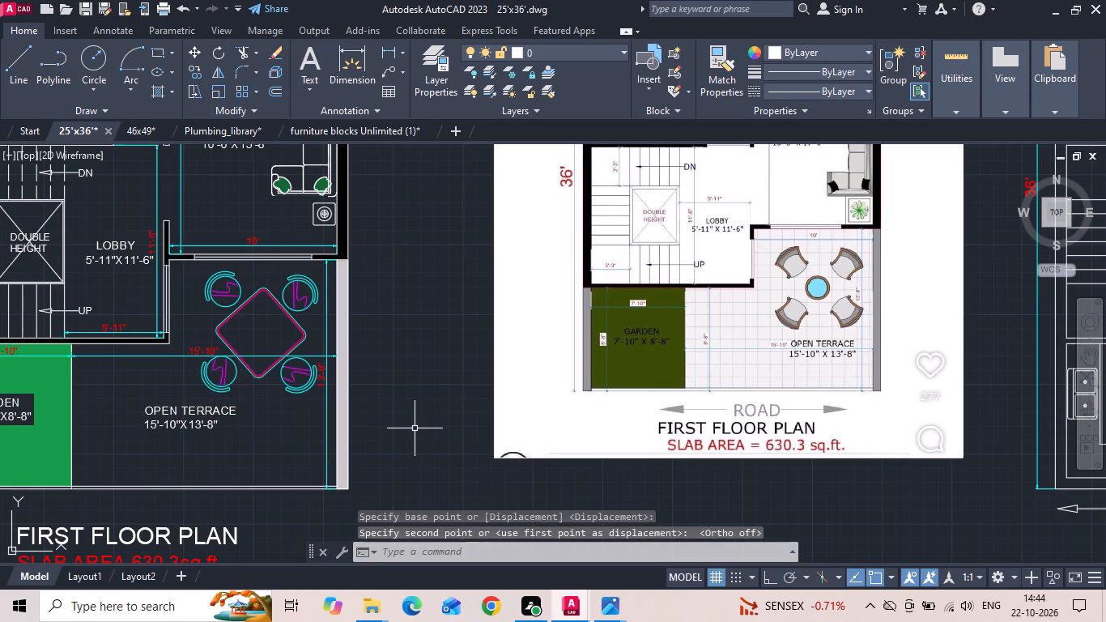
Save the 25'x36' drawing.
{"action": "key", "text": "ctrl+s"}
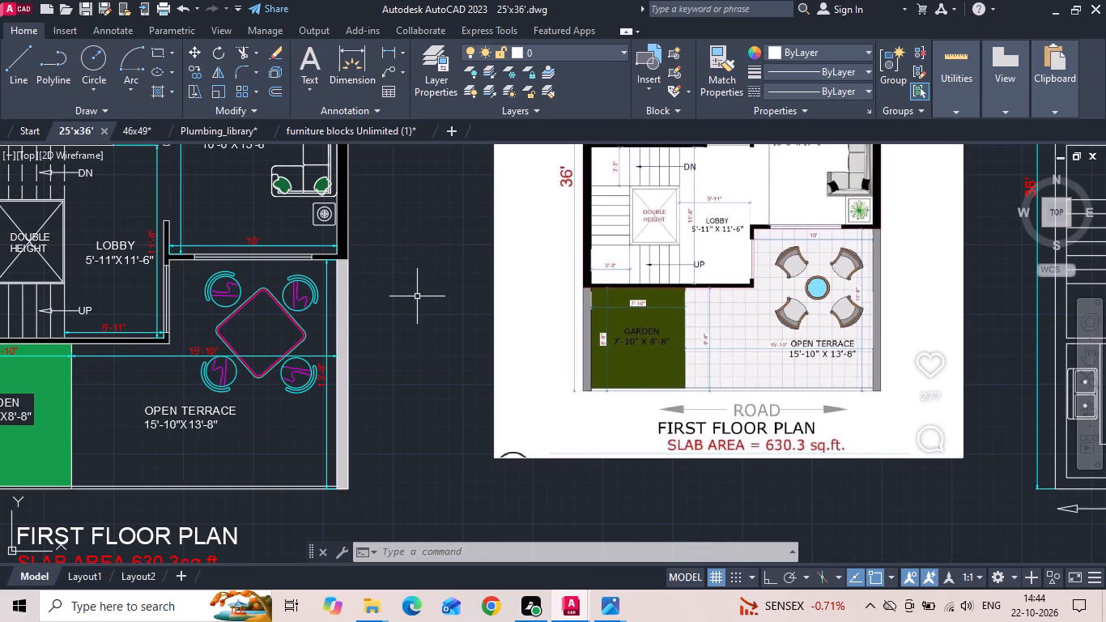
Add a horizontal linear dimension for the open terrace's width between side walls, just below the living room wall.
{"action": "left_click", "coordinate": [391, 51]}
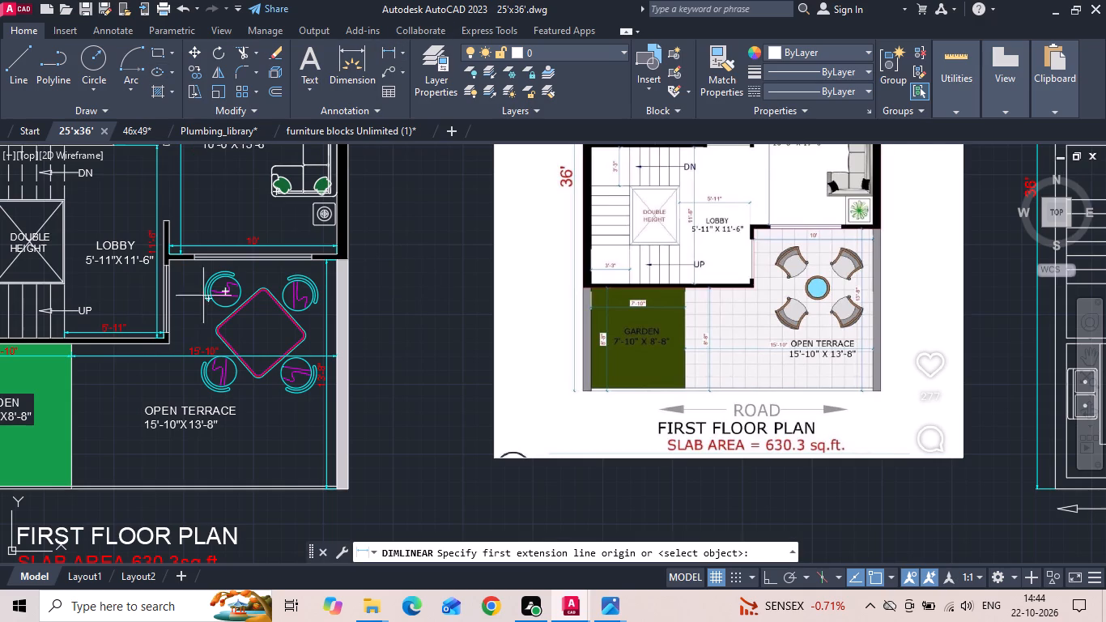
{"action": "scroll", "coordinate": [184, 289], "scroll_direction": "up", "scroll_amount": 2}
{"action": "left_click", "coordinate": [153, 224]}
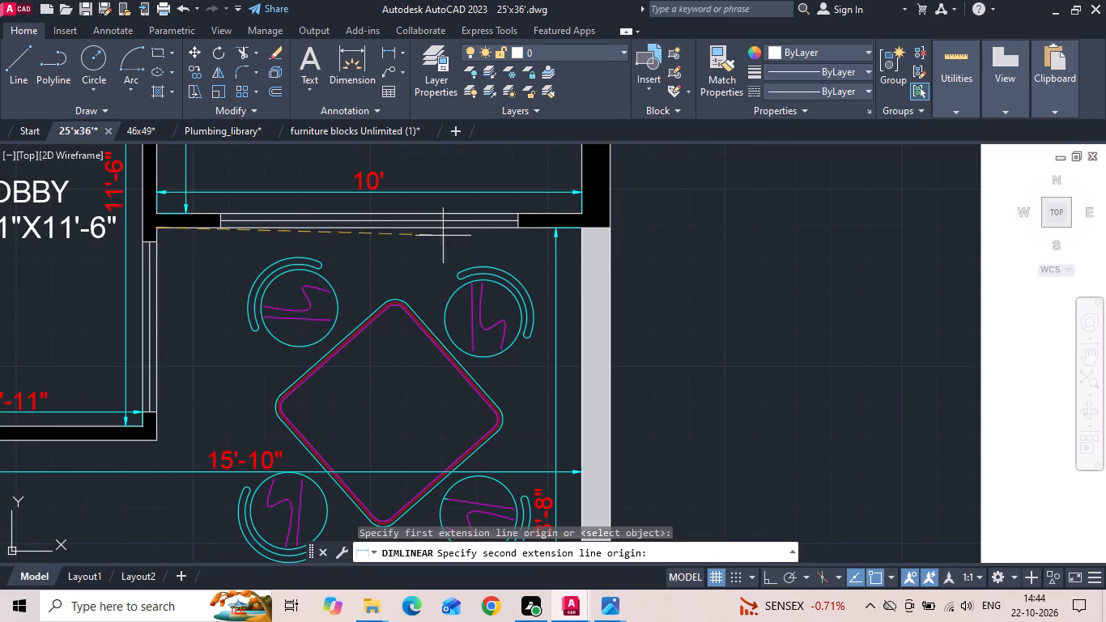
{"action": "left_click", "coordinate": [581, 223]}
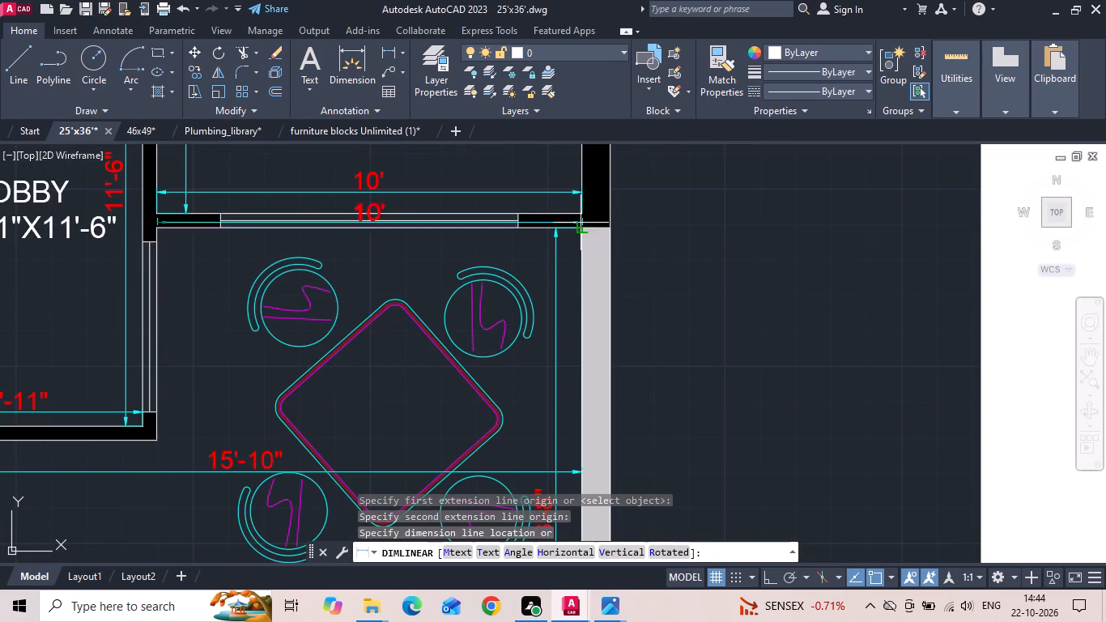
{"action": "left_click", "coordinate": [568, 253]}
{"action": "scroll", "coordinate": [313, 293], "scroll_direction": "down", "scroll_amount": 2}
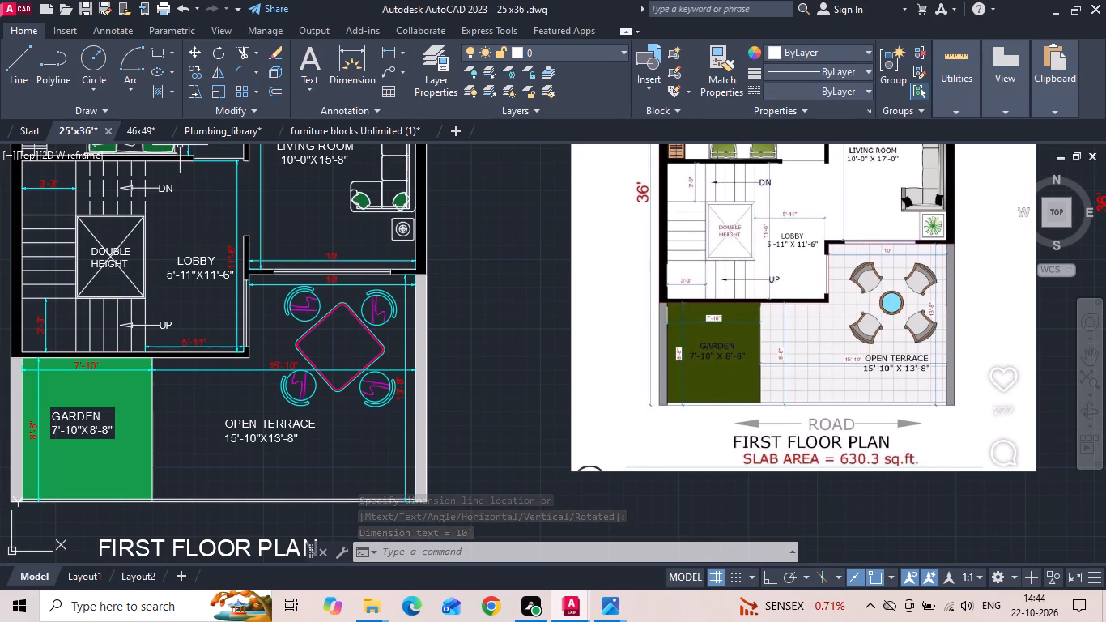
Examine the single-chair blocks in the furniture blocks drawing for seating that matches the reference terrace.
{"action": "left_click", "coordinate": [381, 128]}
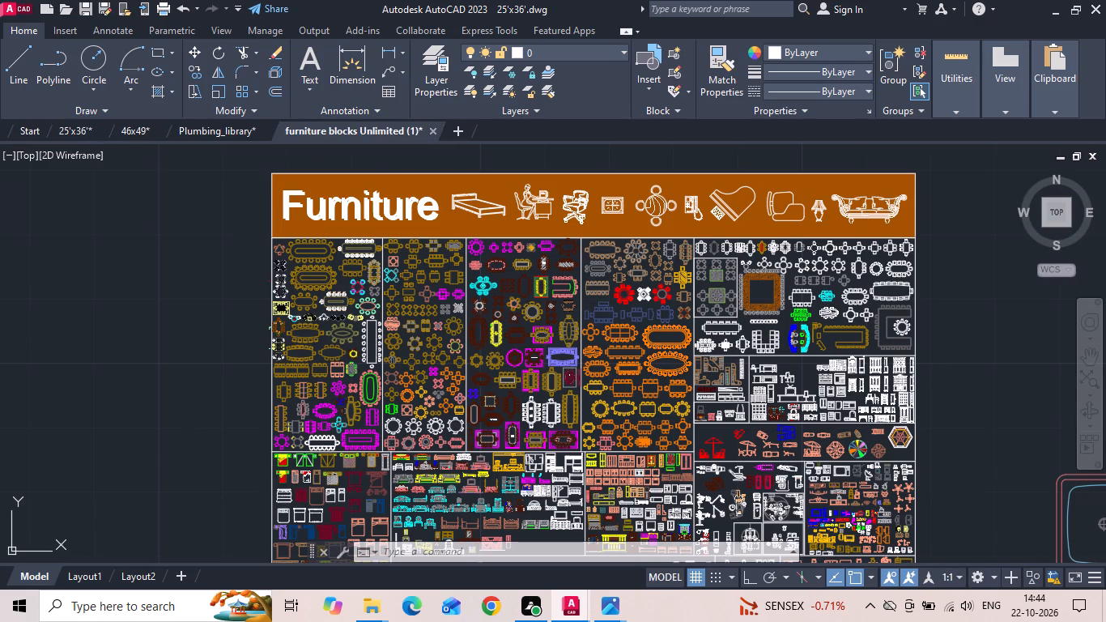
{"action": "middle_click_drag", "start_coordinate": [396, 407], "coordinate": [420, 241]}
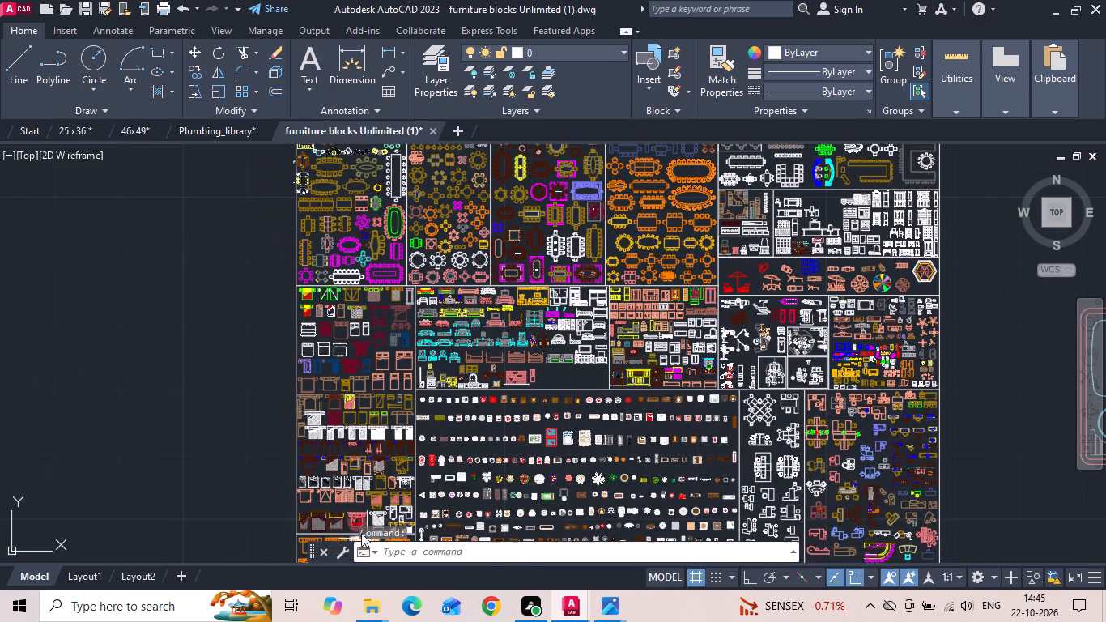
{"action": "middle_click_drag", "start_coordinate": [358, 513], "coordinate": [353, 277]}
{"action": "middle_click_drag", "start_coordinate": [330, 445], "coordinate": [334, 236]}
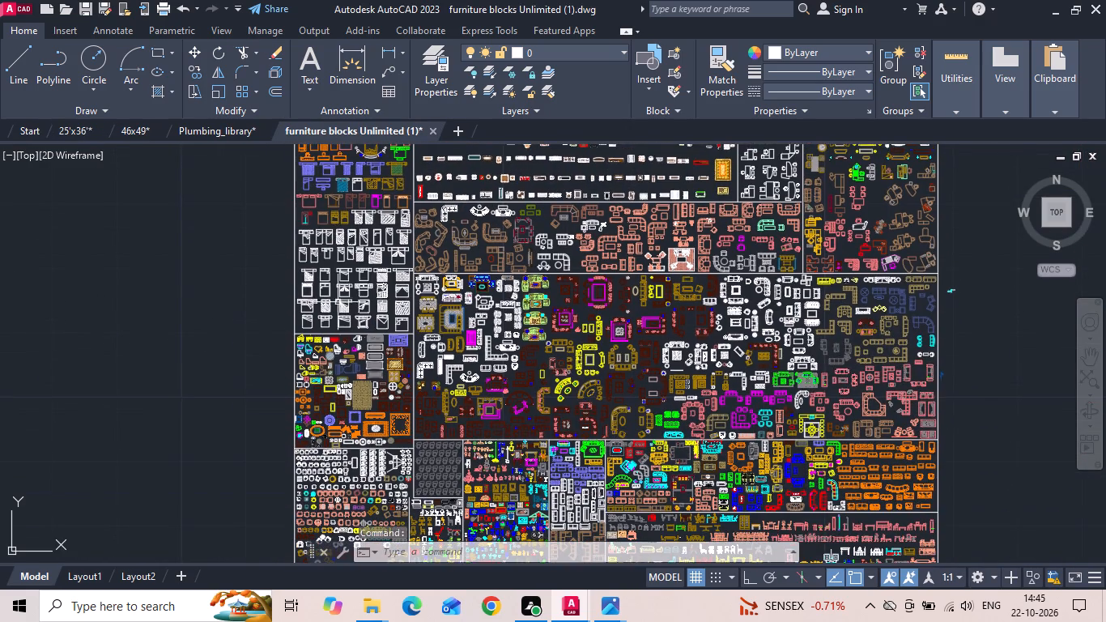
{"action": "scroll", "coordinate": [283, 397], "scroll_direction": "up", "scroll_amount": 2}
{"action": "middle_click_drag", "start_coordinate": [388, 432], "coordinate": [370, 202]}
{"action": "scroll", "coordinate": [378, 301], "scroll_direction": "up", "scroll_amount": 2}
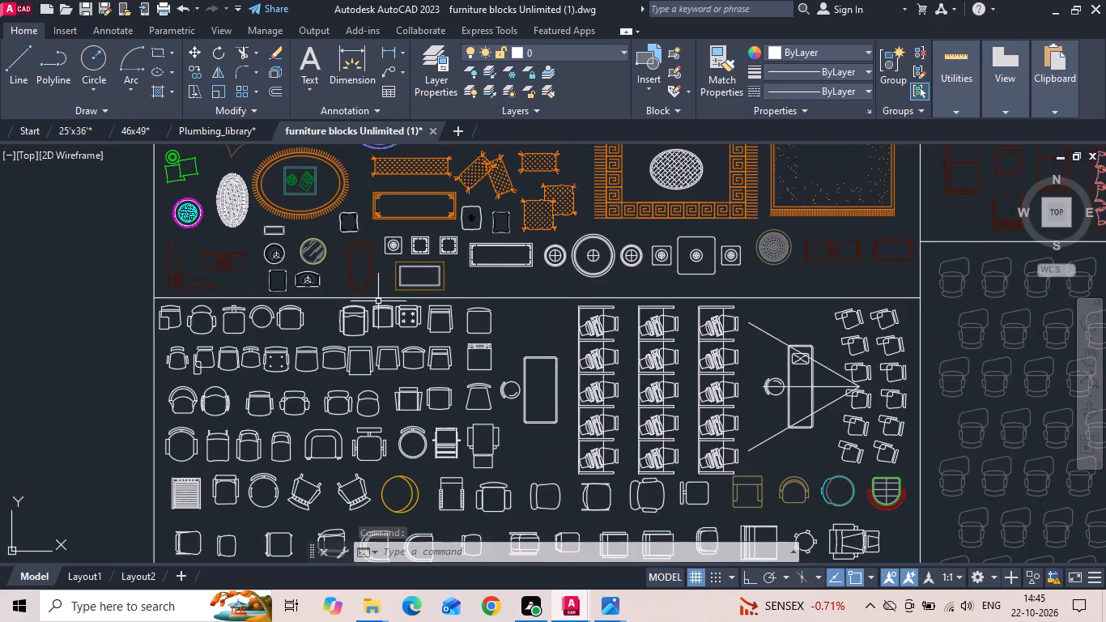
{"action": "middle_click_drag", "start_coordinate": [339, 401], "coordinate": [334, 340]}
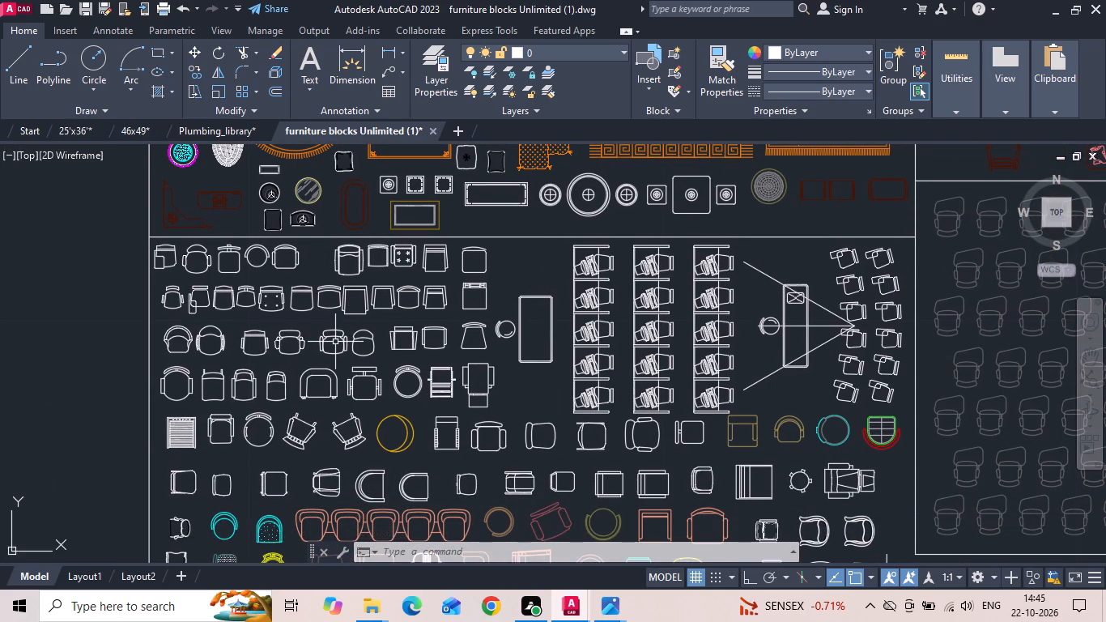
{"action": "middle_click_drag", "start_coordinate": [325, 315], "coordinate": [311, 239]}
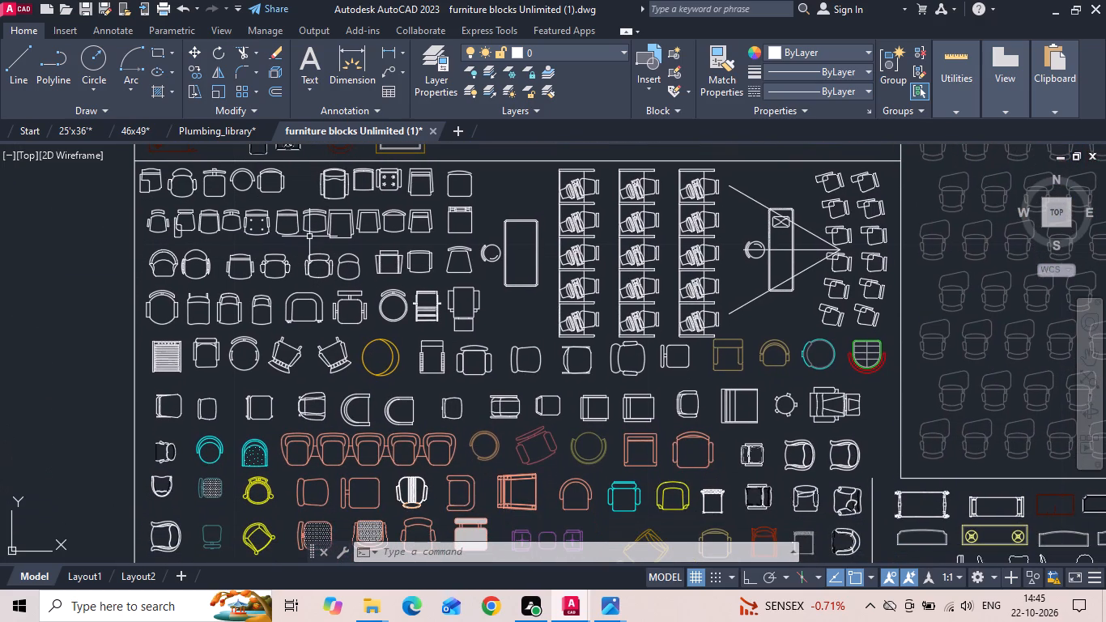
{"action": "middle_click_drag", "start_coordinate": [342, 397], "coordinate": [352, 260]}
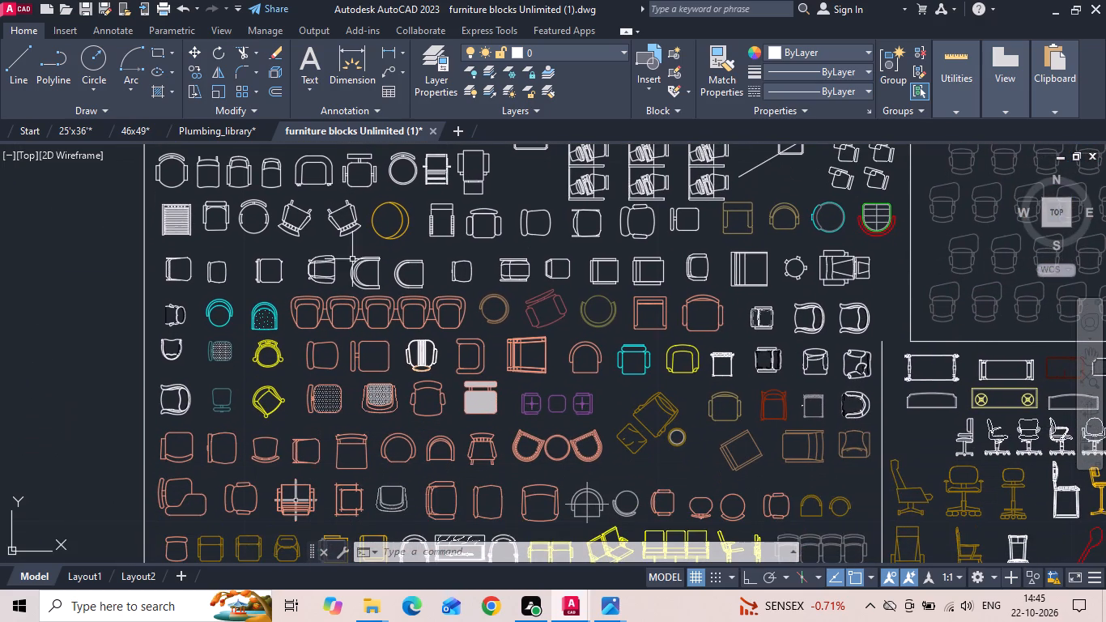
Copy the two yellow armchair blocks and the small round brown table to the clipboard from the furniture blocks drawing.
{"action": "left_click", "coordinate": [266, 361]}
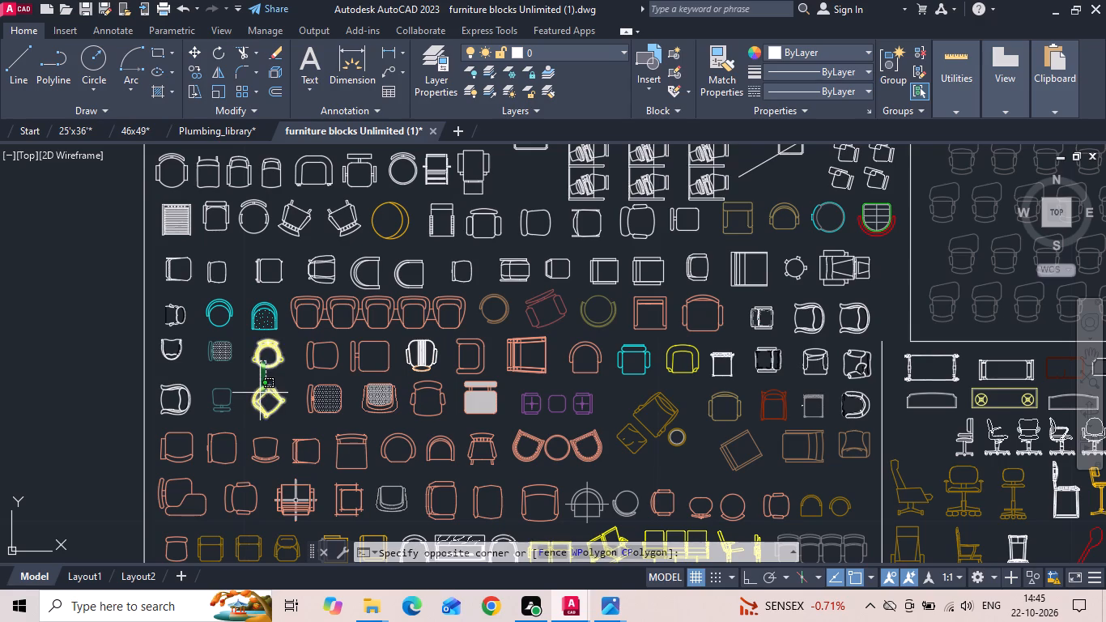
{"action": "left_click", "coordinate": [260, 394]}
{"action": "middle_click_drag", "start_coordinate": [275, 400], "coordinate": [273, 324]}
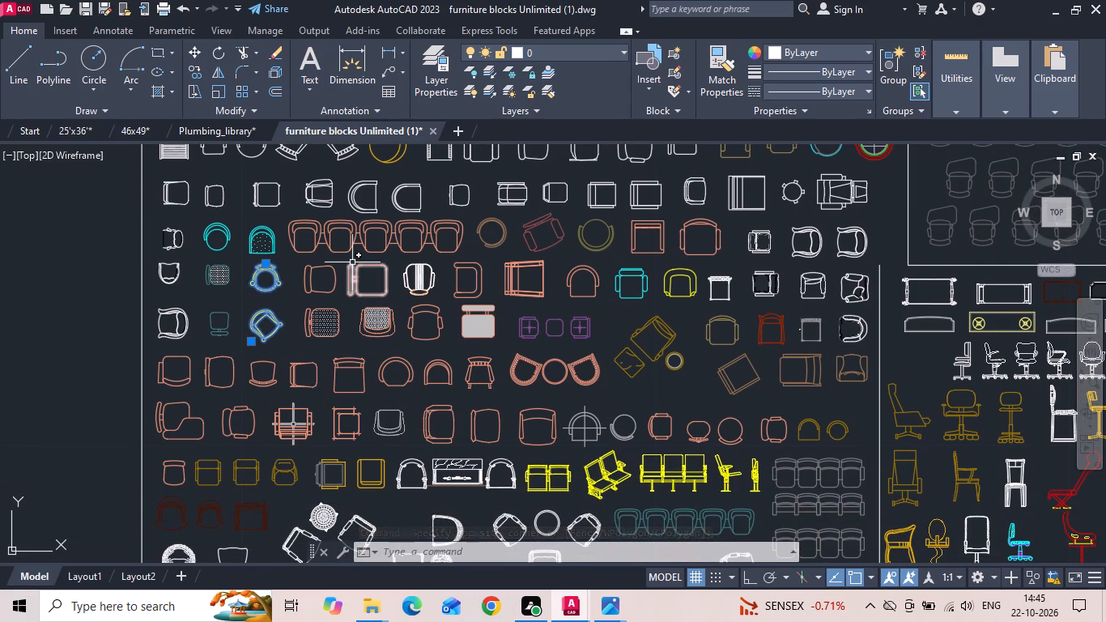
{"action": "scroll", "coordinate": [352, 262], "scroll_direction": "down", "scroll_amount": 1}
{"action": "scroll", "coordinate": [337, 464], "scroll_direction": "up", "scroll_amount": 1}
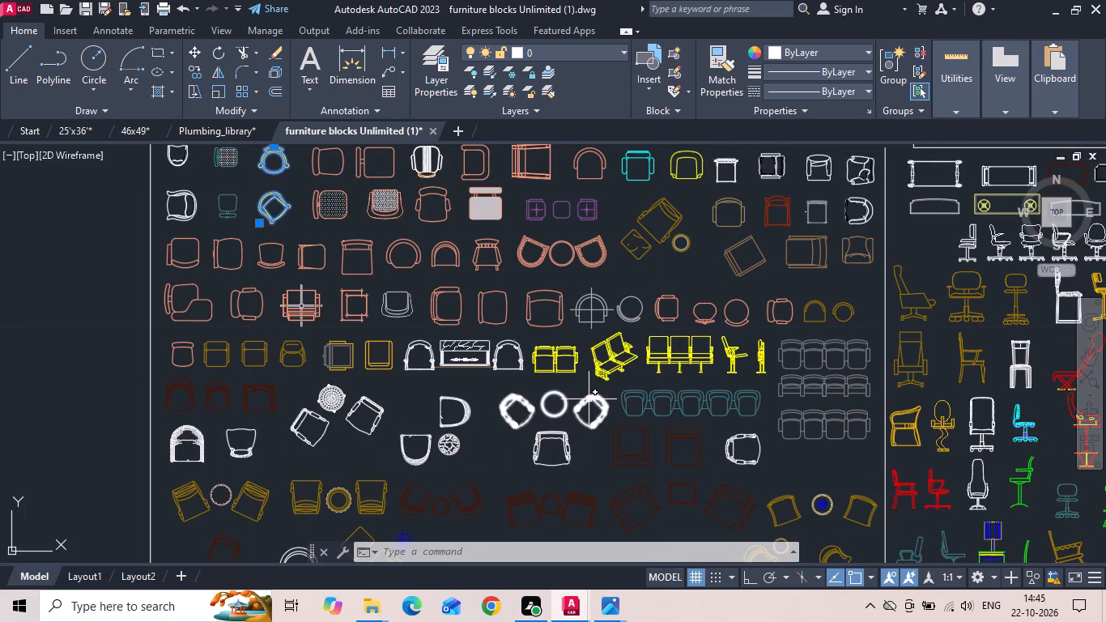
{"action": "left_click", "coordinate": [684, 248]}
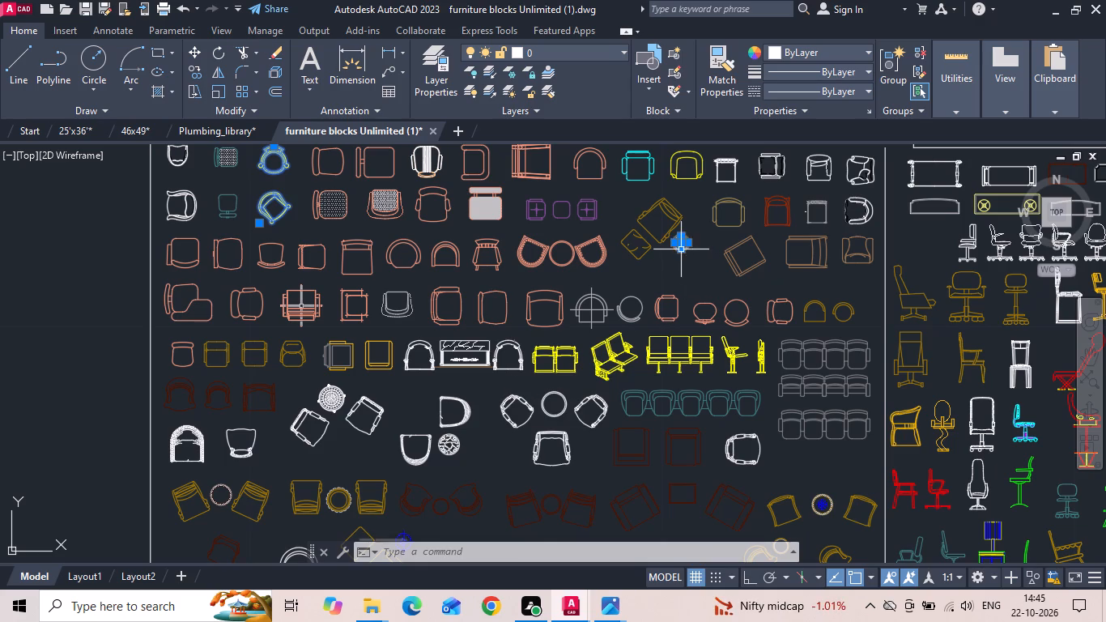
{"action": "scroll", "coordinate": [687, 236], "scroll_direction": "up", "scroll_amount": 3}
{"action": "left_click_drag", "start_coordinate": [695, 219], "coordinate": [682, 250]}
{"action": "left_click", "coordinate": [663, 288]}
{"action": "scroll", "coordinate": [632, 324], "scroll_direction": "down", "scroll_amount": 3}
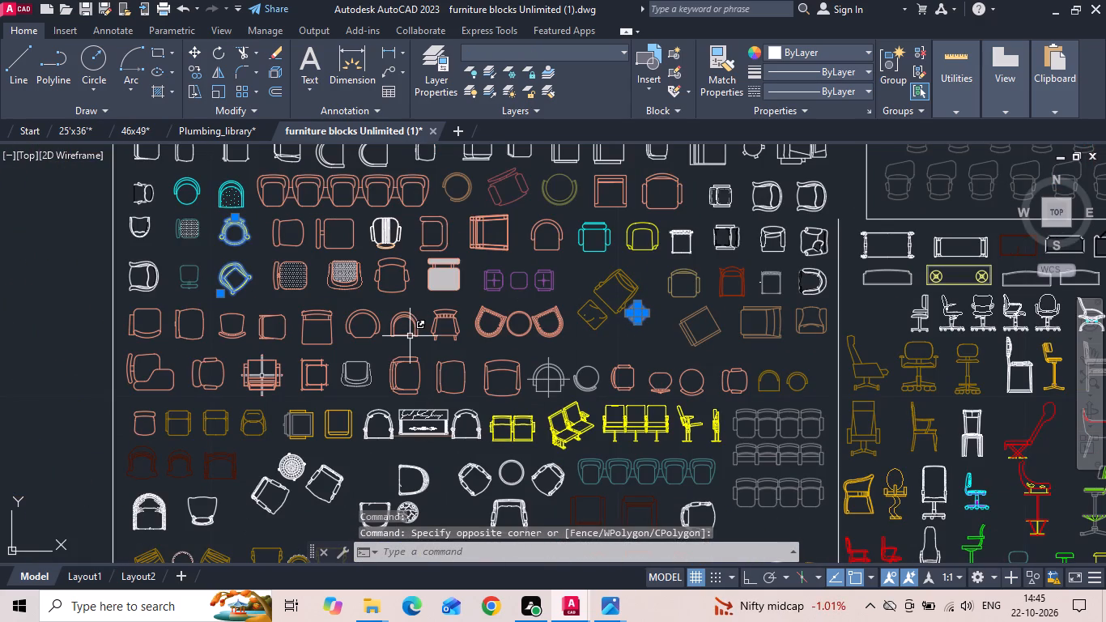
{"action": "key", "text": "ctrl+c"}
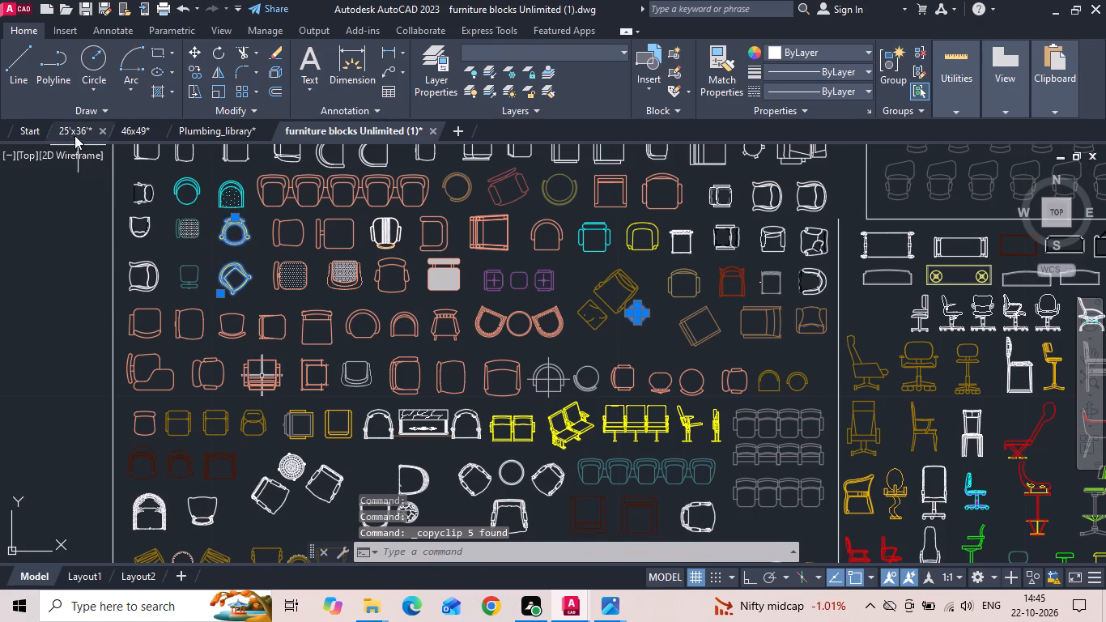
Switch to the 25'x36' drawing and paste the chairs and round table in the empty space below the first floor plan.
{"action": "left_click", "coordinate": [74, 132]}
{"action": "key", "text": "ctrl+v"}
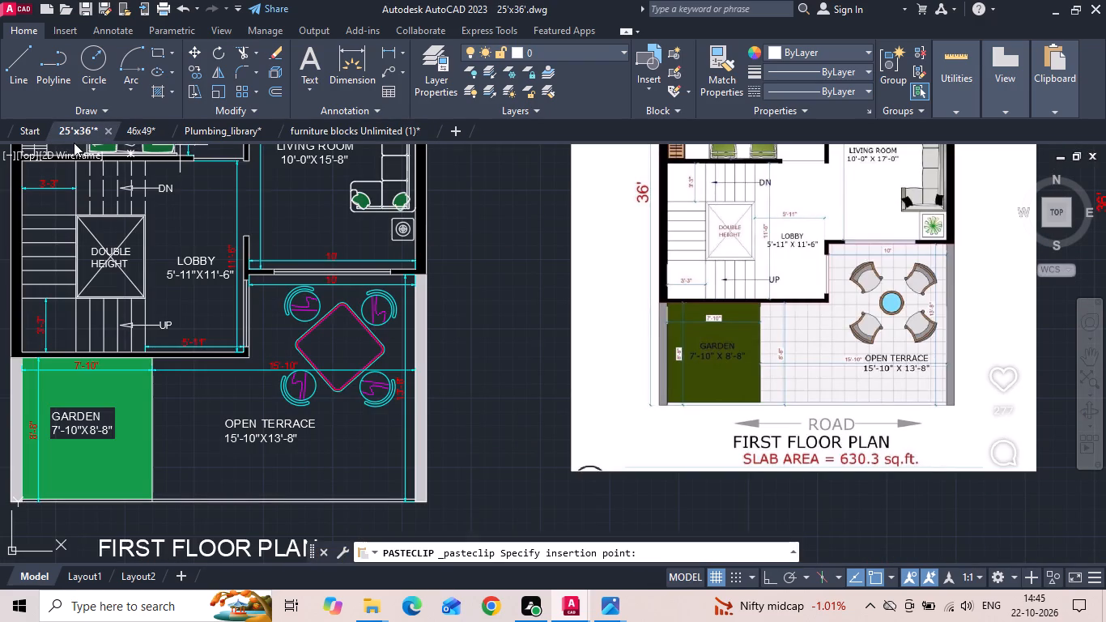
{"action": "scroll", "coordinate": [444, 340], "scroll_direction": "down", "scroll_amount": 3}
{"action": "scroll", "coordinate": [457, 379], "scroll_direction": "up", "scroll_amount": 3}
{"action": "left_click", "coordinate": [457, 386]}
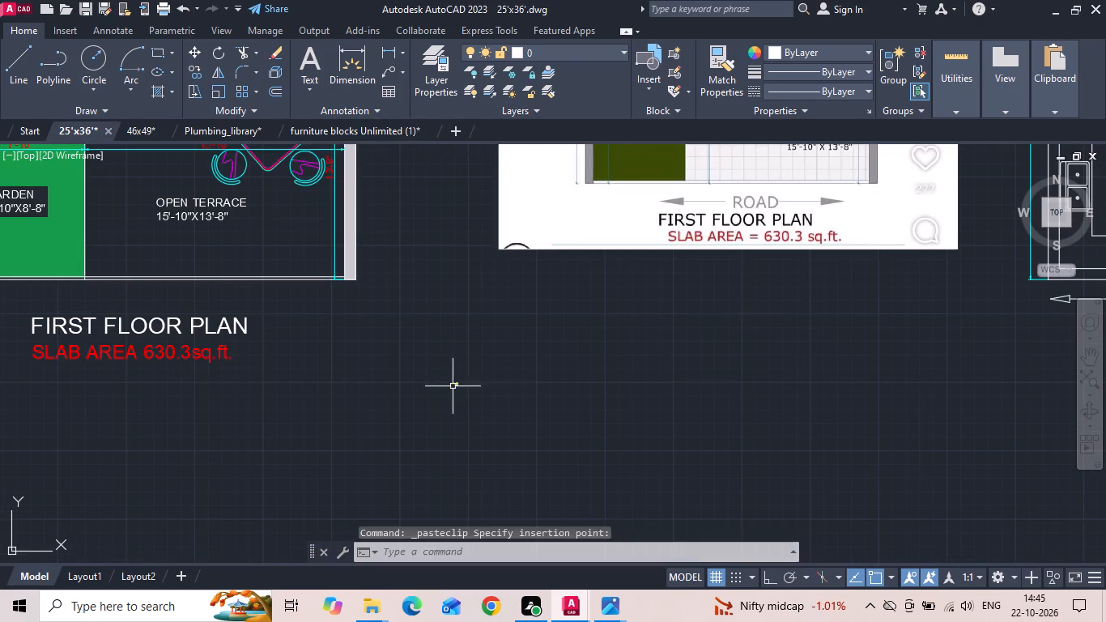
Scale the pasted chairs and round table by a factor of 39.3701.
{"action": "left_click_drag", "start_coordinate": [420, 394], "coordinate": [436, 386]}
{"action": "left_click", "coordinate": [492, 351]}
{"action": "right_click", "coordinate": [491, 352]}
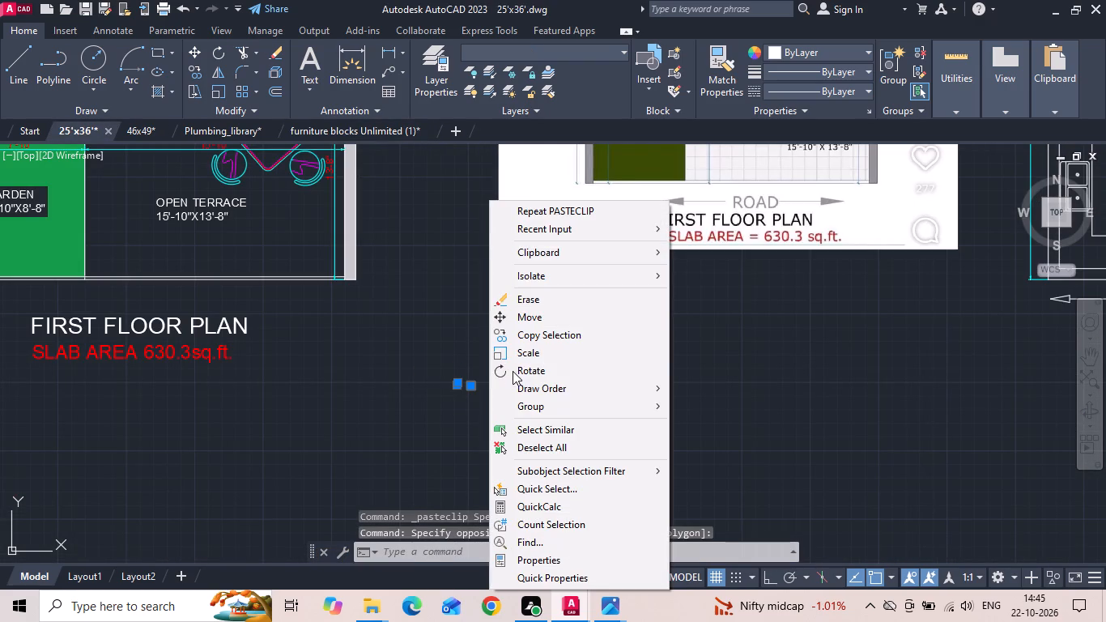
{"action": "left_click", "coordinate": [511, 352]}
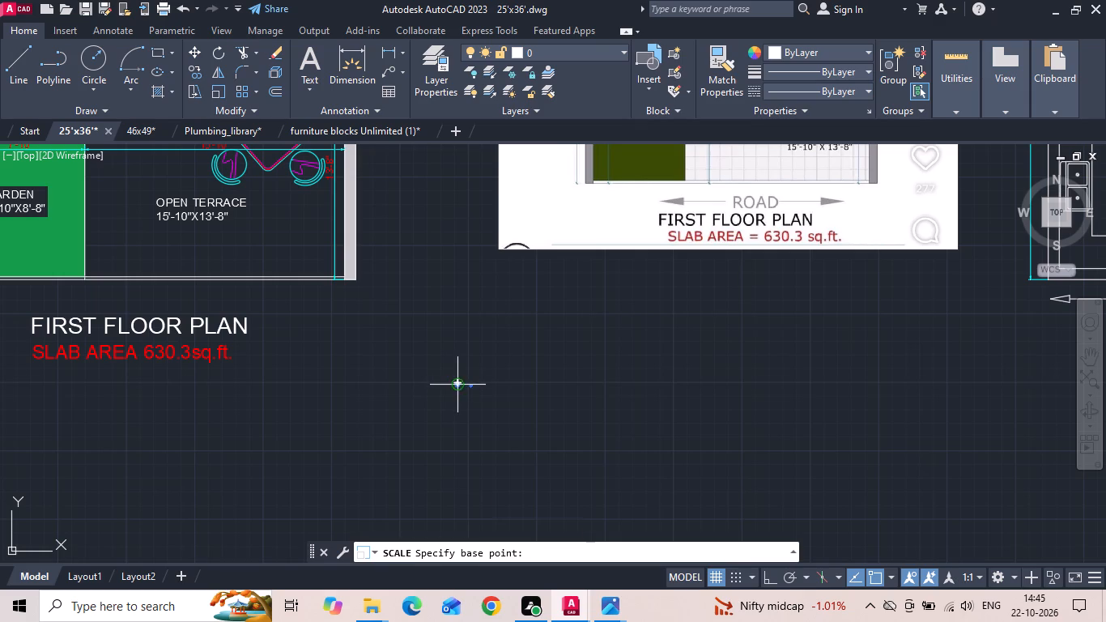
{"action": "left_click_drag", "start_coordinate": [458, 386], "coordinate": [459, 398]}
{"action": "type", "text": "39.3701"}
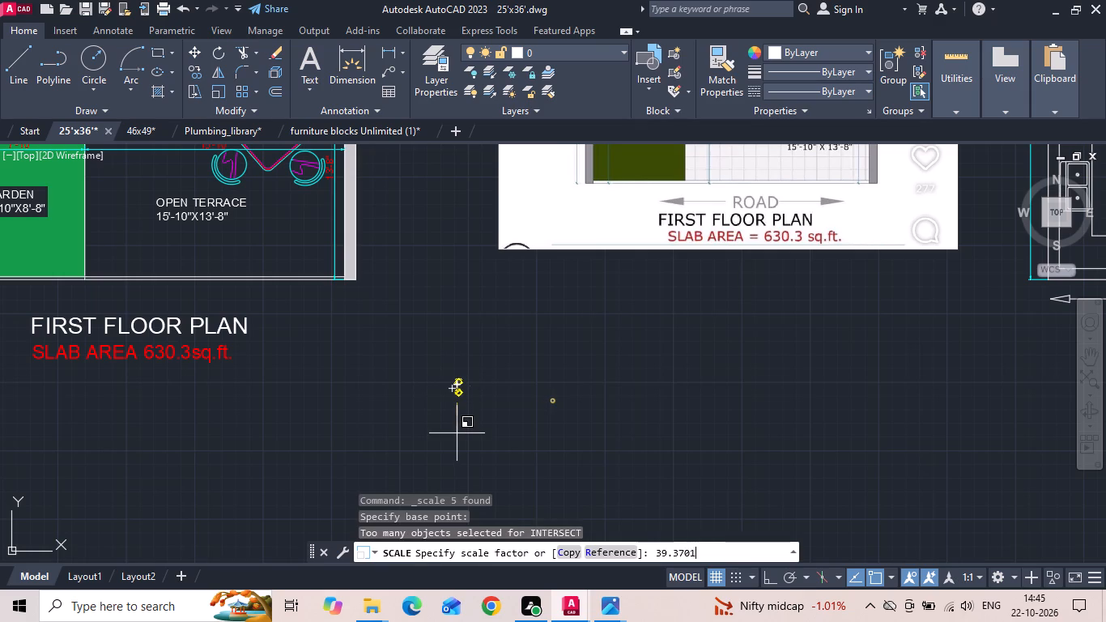
{"action": "key", "text": "Return"}
{"action": "scroll", "coordinate": [588, 407], "scroll_direction": "down", "scroll_amount": 1}
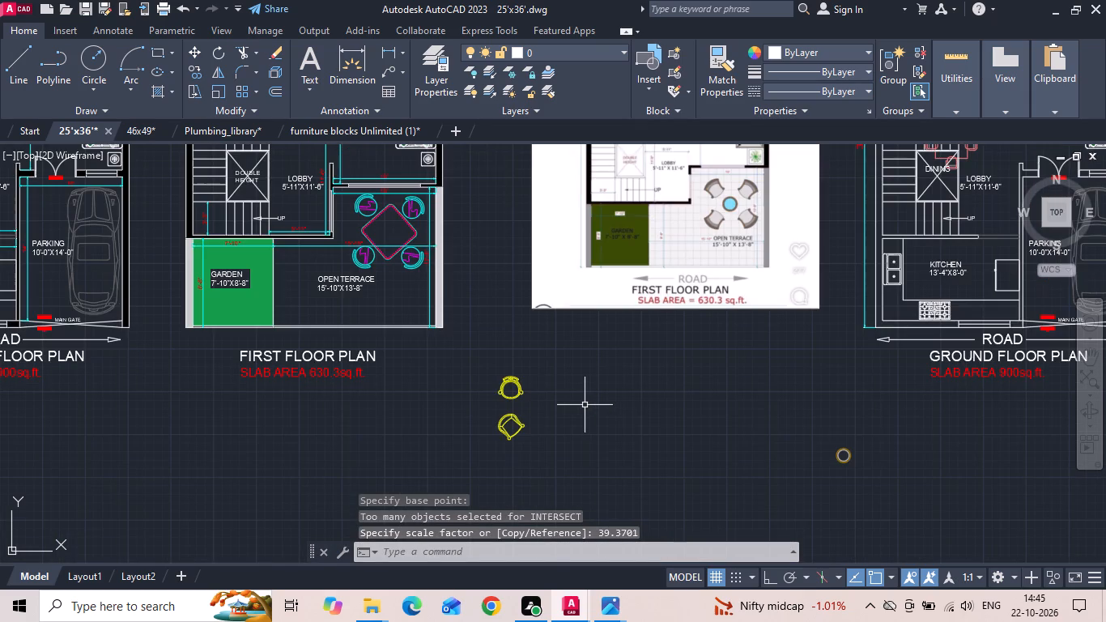
Erase the upright pasted armchair, keeping the diagonally turned one.
{"action": "left_click", "coordinate": [519, 398]}
{"action": "left_click", "coordinate": [496, 357]}
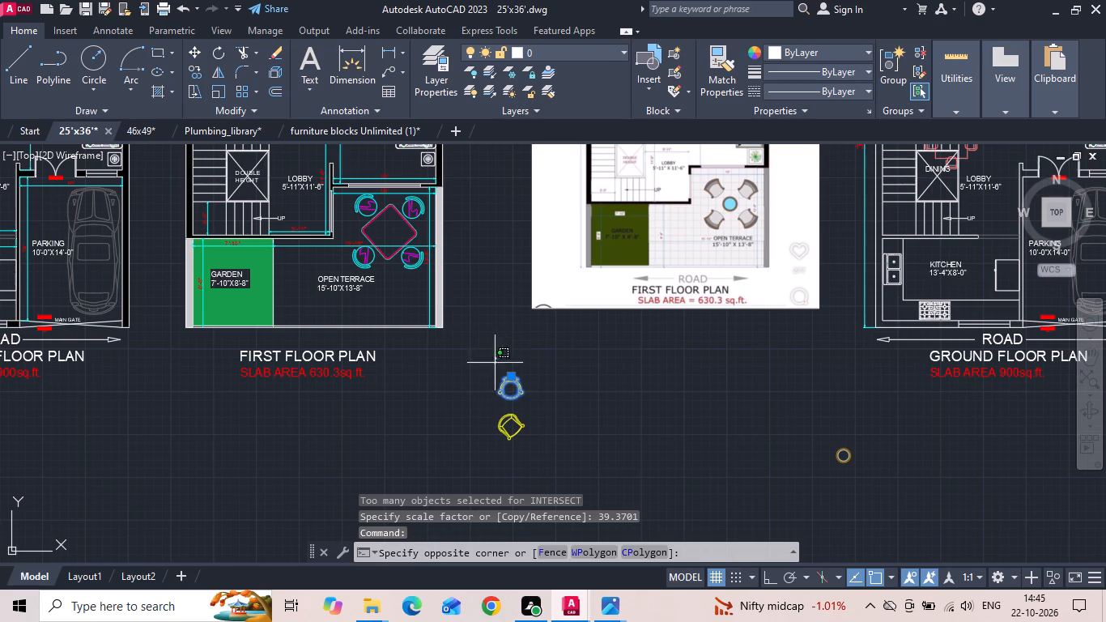
{"action": "key", "text": "Delete"}
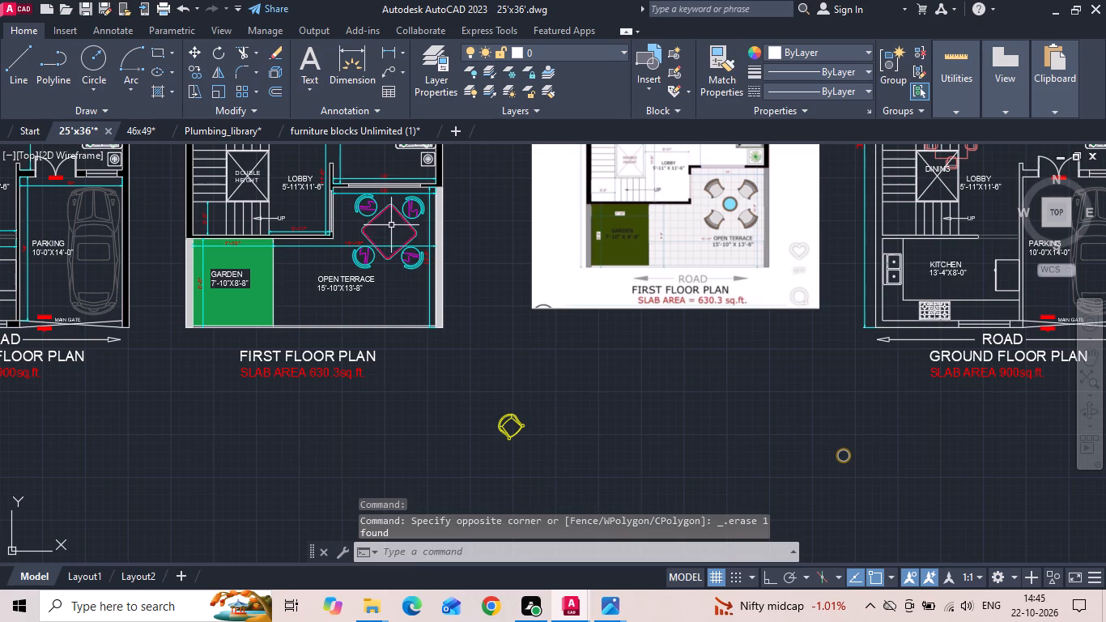
Erase the existing four-seat square table set from the first floor's open terrace.
{"action": "left_click", "coordinate": [391, 209]}
{"action": "key", "text": "Delete"}
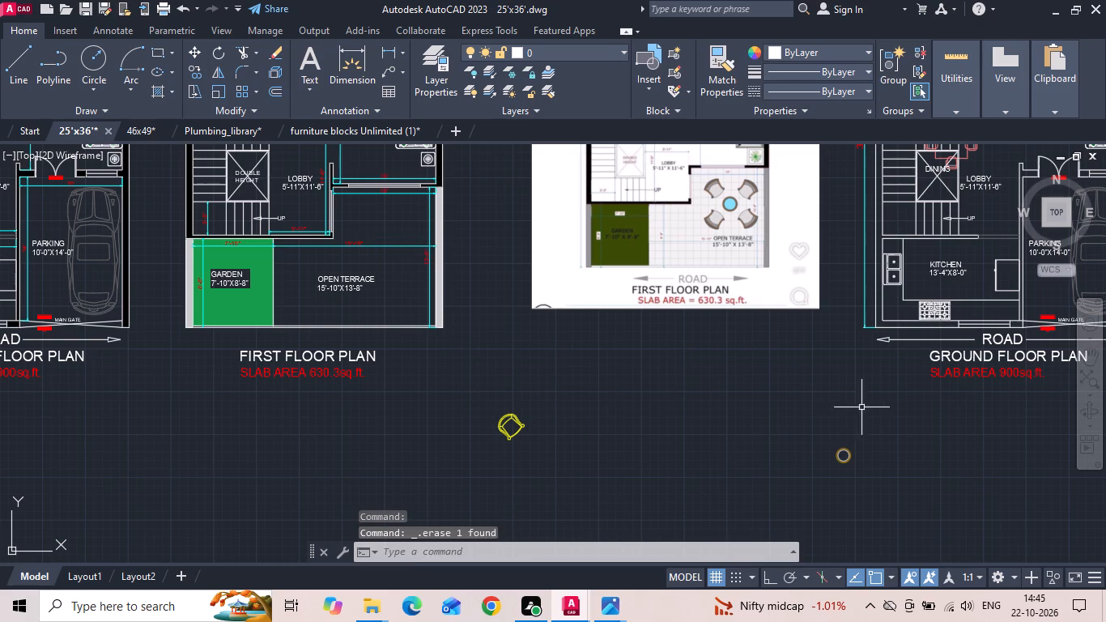
Move the small round table beside the diagonal armchair, just below its open front.
{"action": "left_click_drag", "start_coordinate": [882, 411], "coordinate": [834, 465]}
{"action": "left_click", "coordinate": [783, 513]}
{"action": "right_click", "coordinate": [783, 507]}
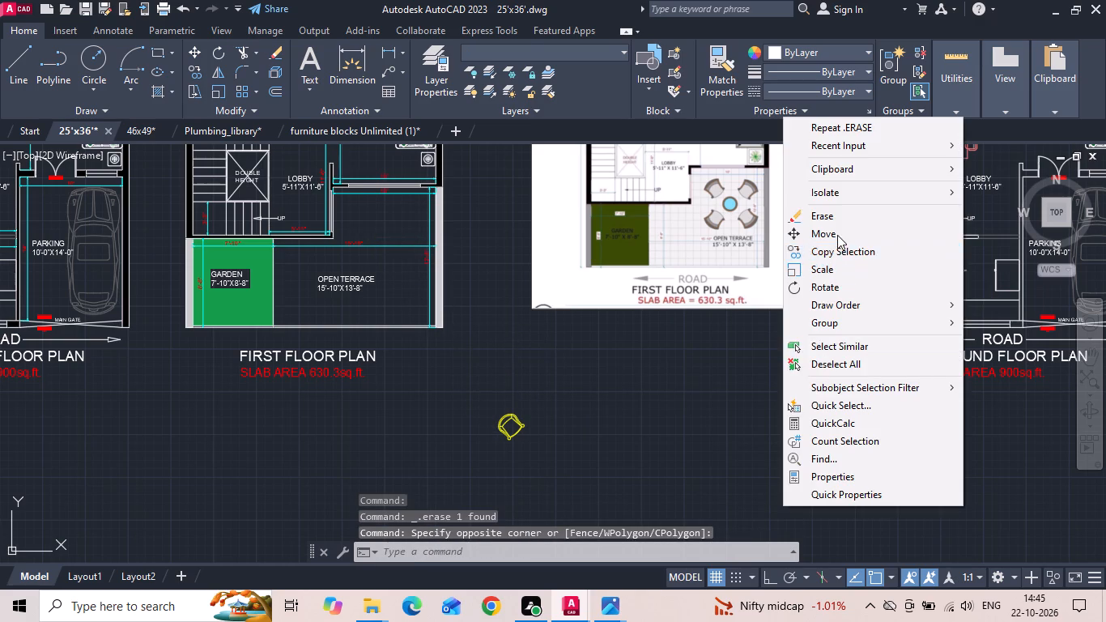
{"action": "left_click", "coordinate": [837, 235]}
{"action": "left_click_drag", "start_coordinate": [852, 473], "coordinate": [751, 491]}
{"action": "scroll", "coordinate": [530, 441], "scroll_direction": "up", "scroll_amount": 3}
{"action": "middle_click_drag", "start_coordinate": [525, 449], "coordinate": [523, 437]}
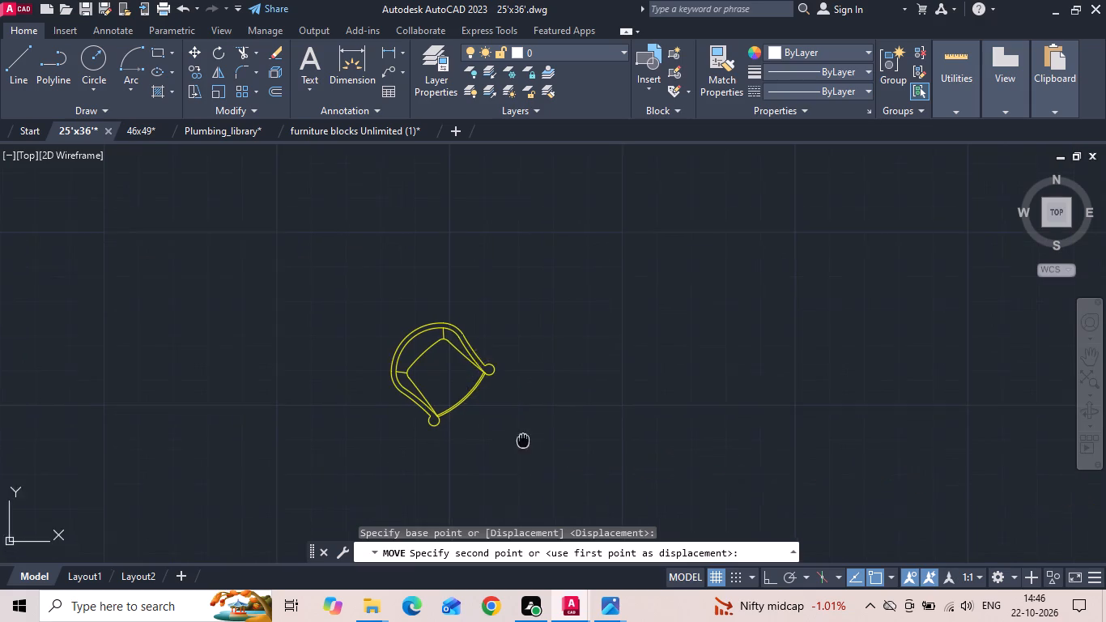
{"action": "middle_click_drag", "start_coordinate": [523, 437], "coordinate": [515, 380]}
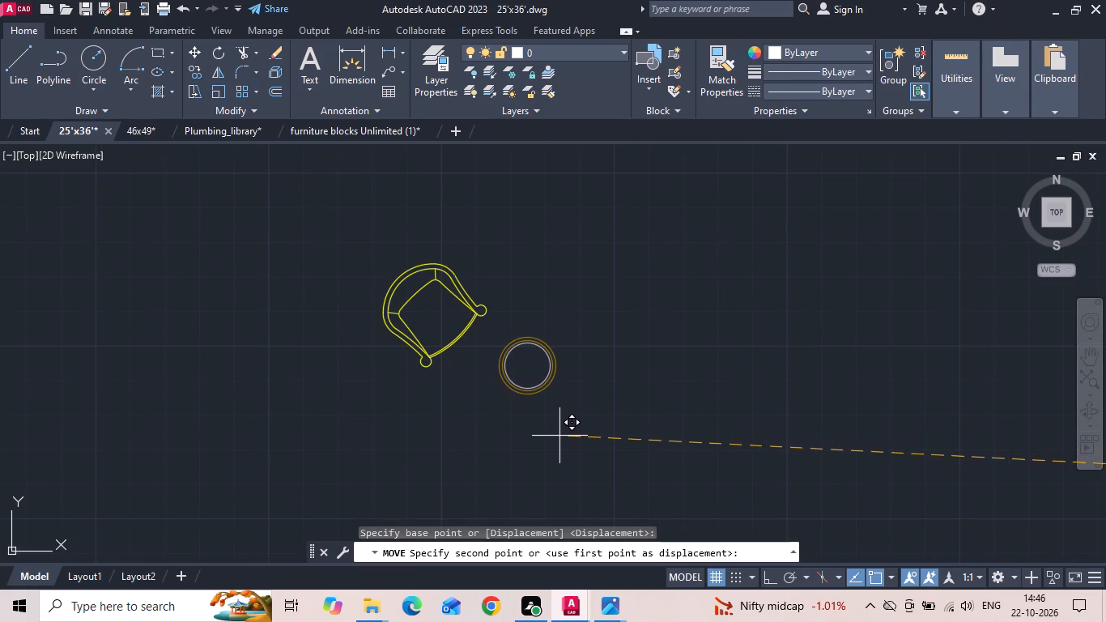
{"action": "left_click", "coordinate": [559, 440]}
{"action": "key", "text": "Escape"}
With Ortho on, mirror the armchair about the vertical line through the round table's centre, keeping the original.
{"action": "left_click", "coordinate": [393, 314]}
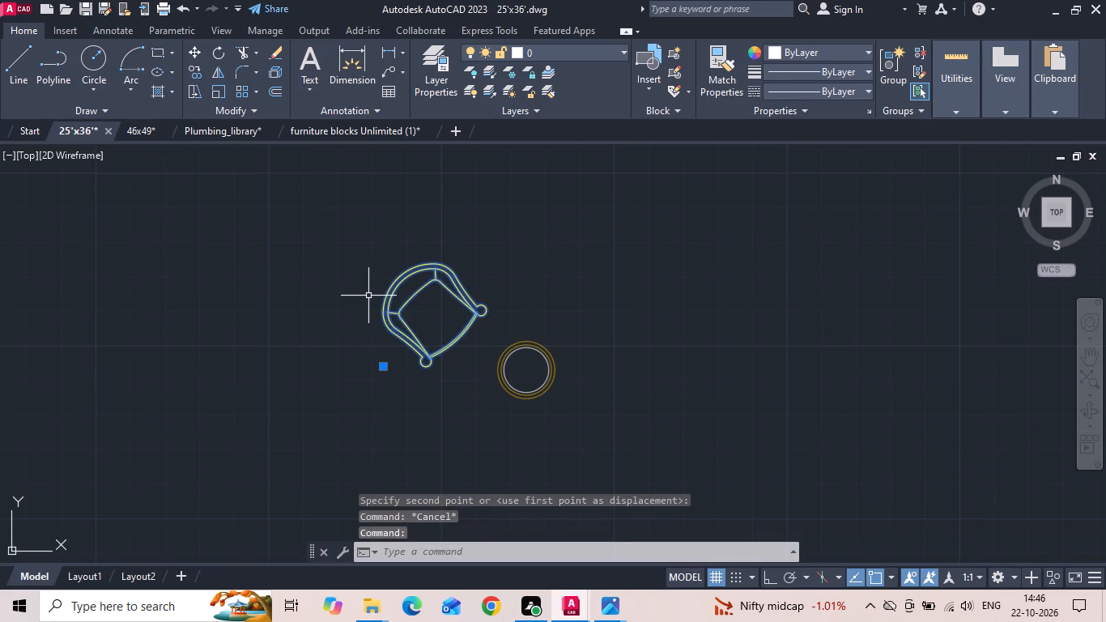
{"action": "type", "text": "MI"}
{"action": "key", "text": "F8"}
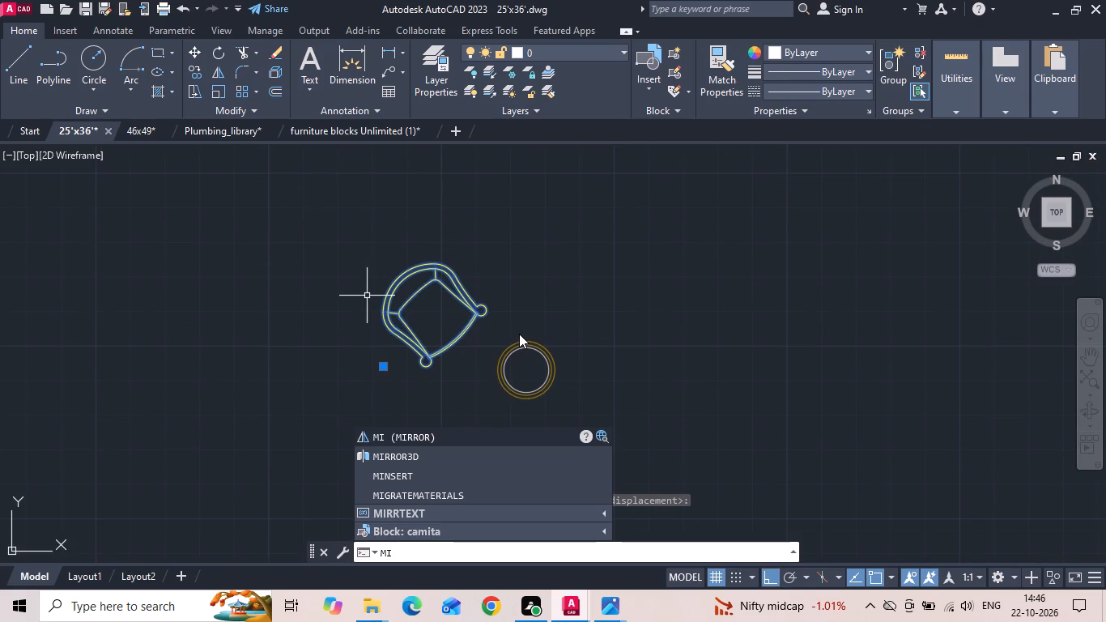
{"action": "key", "text": "space"}
{"action": "left_click", "coordinate": [527, 337]}
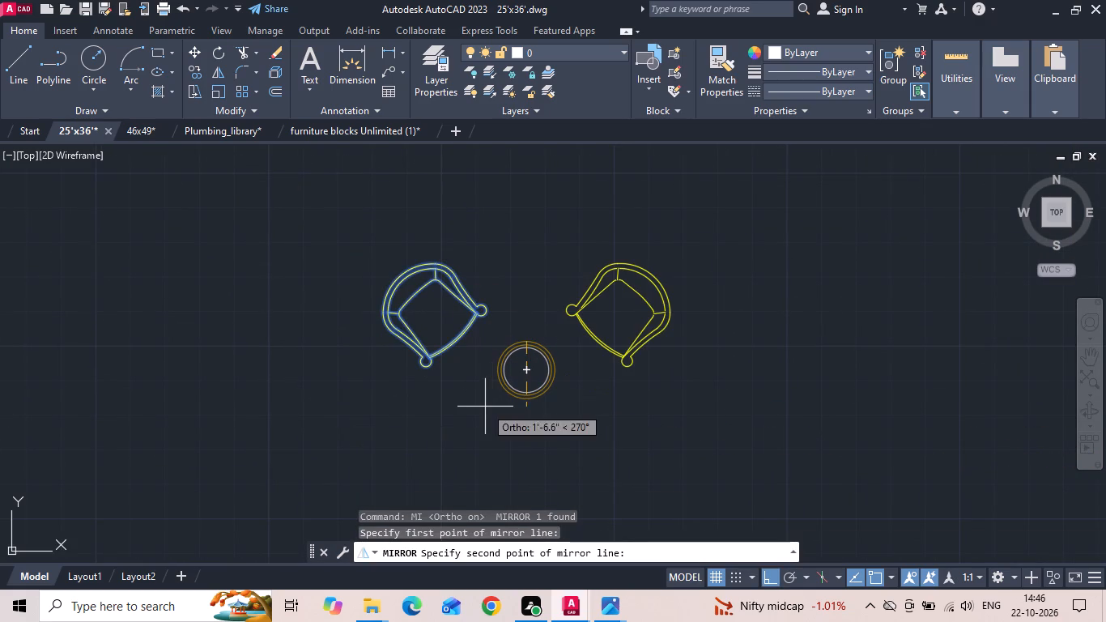
{"action": "left_click", "coordinate": [483, 411]}
{"action": "type", "text": "N"}
{"action": "key", "text": "space"}
Mirror both armchairs about the horizontal line through the round table's centre, keeping the originals, to make four seats.
{"action": "left_click_drag", "start_coordinate": [616, 283], "coordinate": [572, 283]}
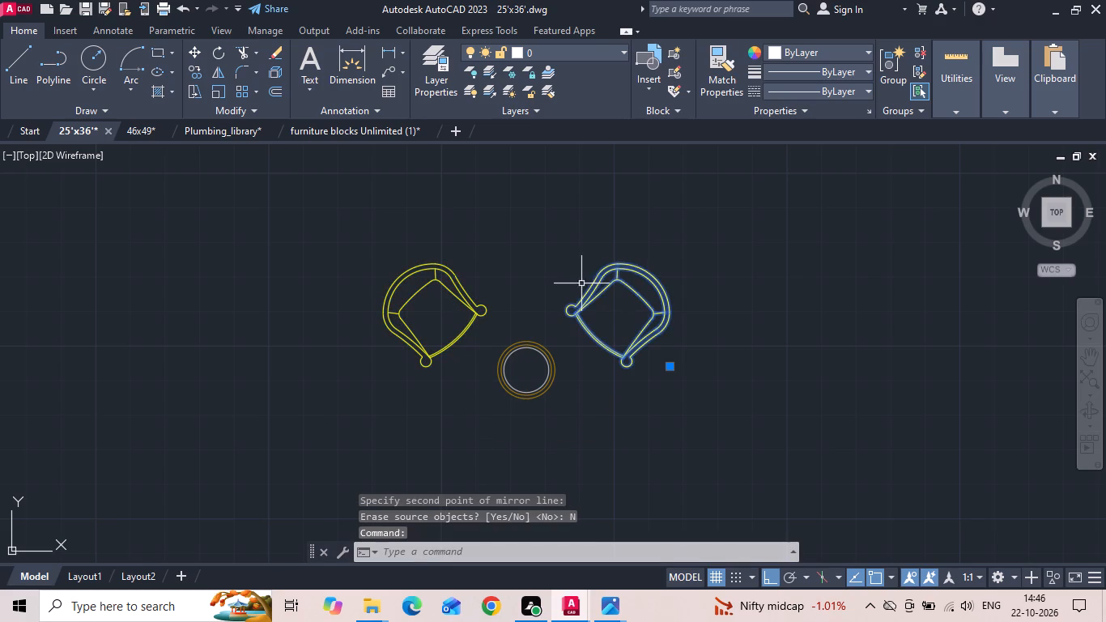
{"action": "left_click_drag", "start_coordinate": [572, 283], "coordinate": [581, 283]}
{"action": "left_click", "coordinate": [403, 293]}
{"action": "left_click", "coordinate": [328, 293]}
{"action": "type", "text": "MI"}
{"action": "key", "text": "space"}
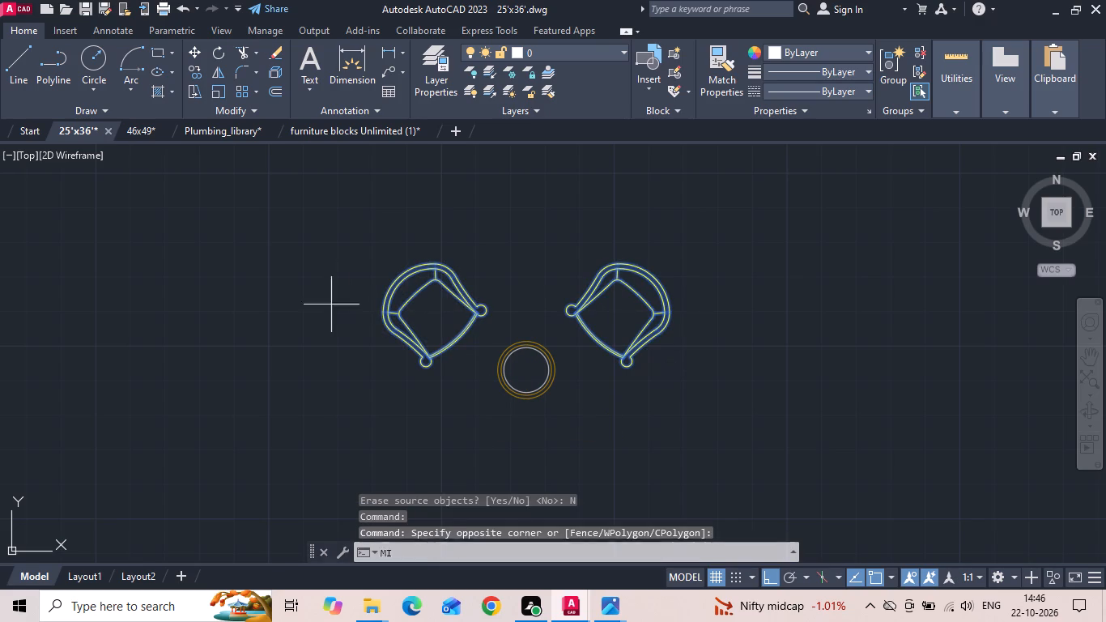
{"action": "left_click", "coordinate": [494, 369]}
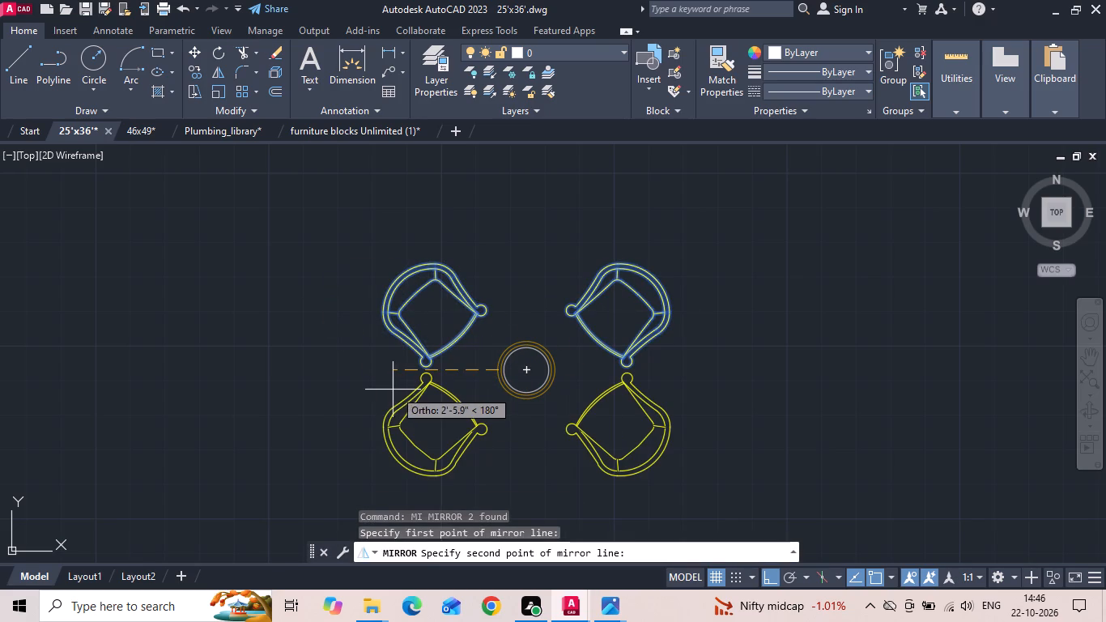
{"action": "left_click", "coordinate": [389, 390]}
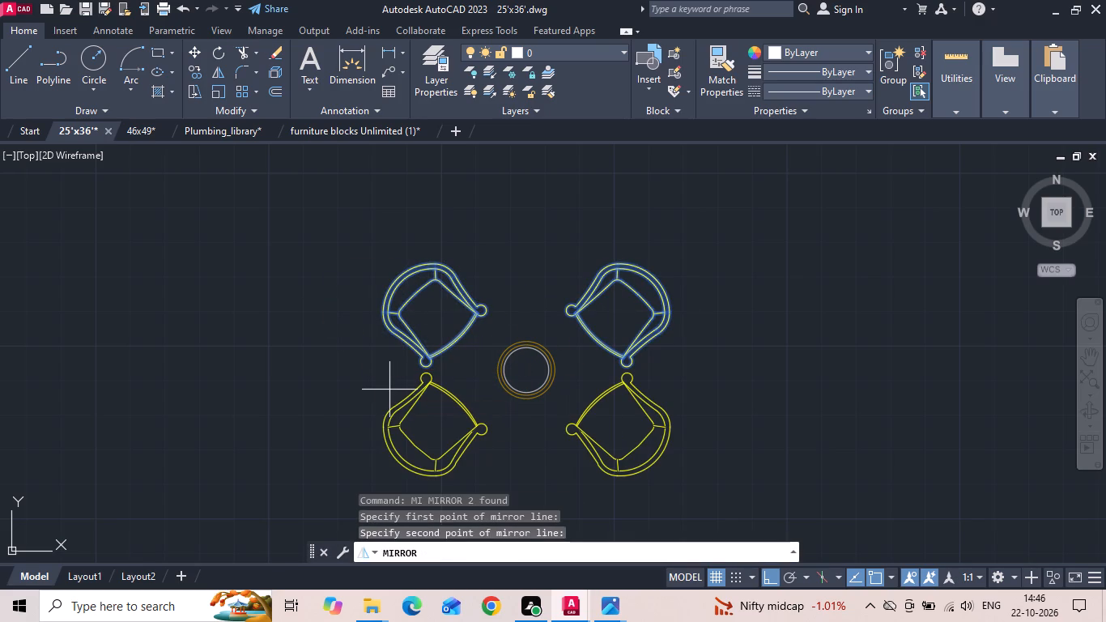
{"action": "type", "text": "N"}
{"action": "key", "text": "space"}
Move the two lower armchairs straight down about 11" to widen the gap from the upper pair.
{"action": "middle_click_drag", "start_coordinate": [442, 303], "coordinate": [436, 281]}
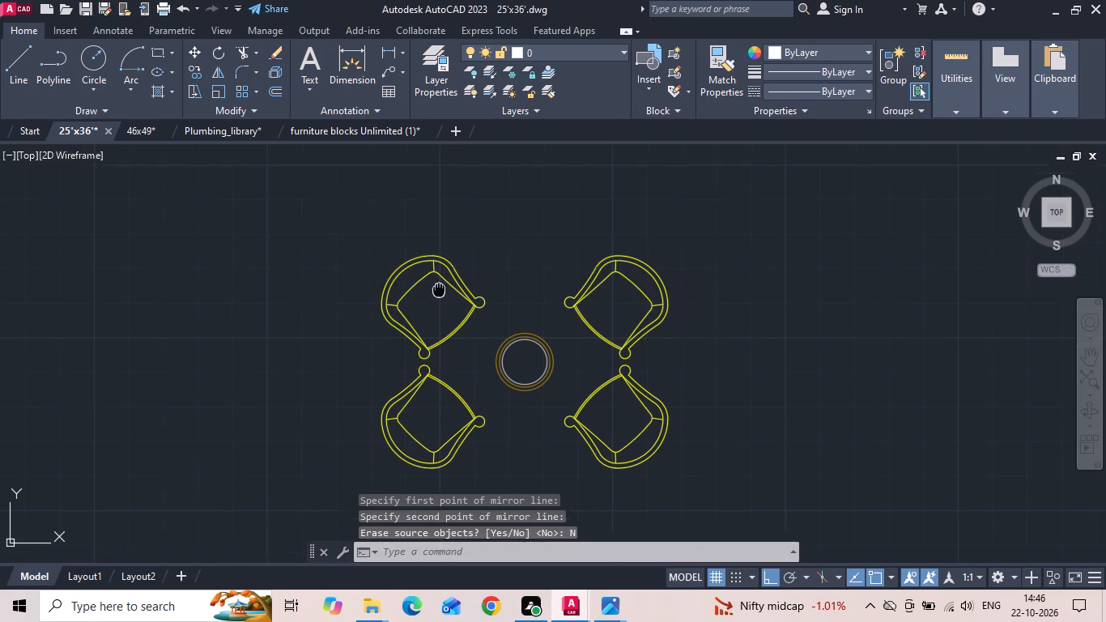
{"action": "middle_click_drag", "start_coordinate": [436, 281], "coordinate": [409, 130]}
{"action": "left_click_drag", "start_coordinate": [666, 251], "coordinate": [583, 265]}
{"action": "left_click", "coordinate": [347, 279]}
{"action": "right_click", "coordinate": [347, 280]}
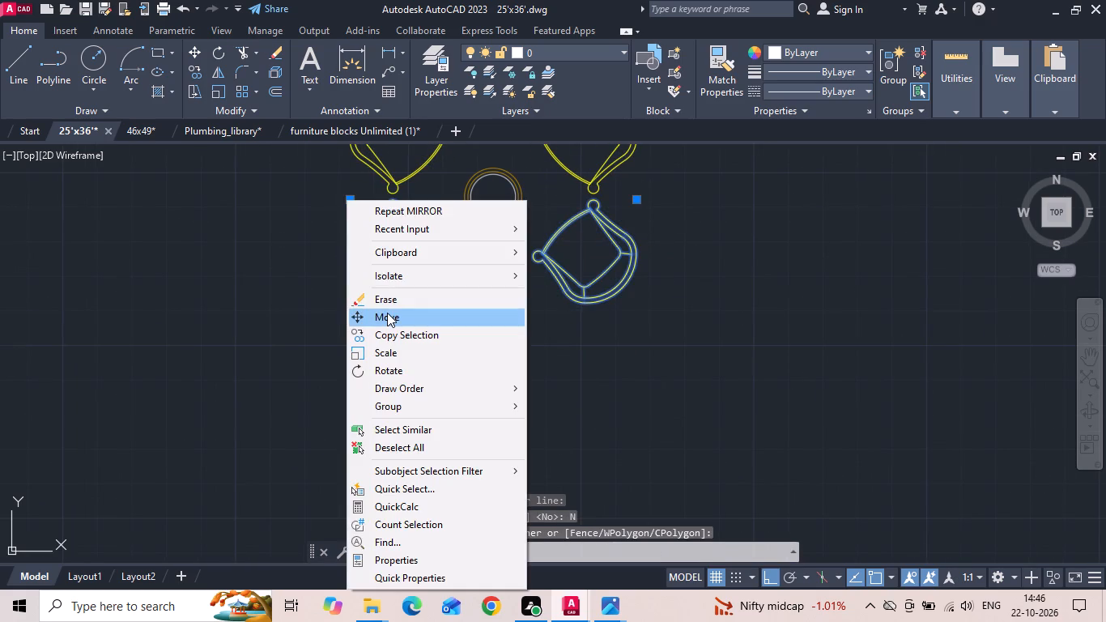
{"action": "left_click", "coordinate": [388, 313]}
{"action": "scroll", "coordinate": [442, 386], "scroll_direction": "down", "scroll_amount": 1}
{"action": "left_click_drag", "start_coordinate": [488, 394], "coordinate": [490, 403]}
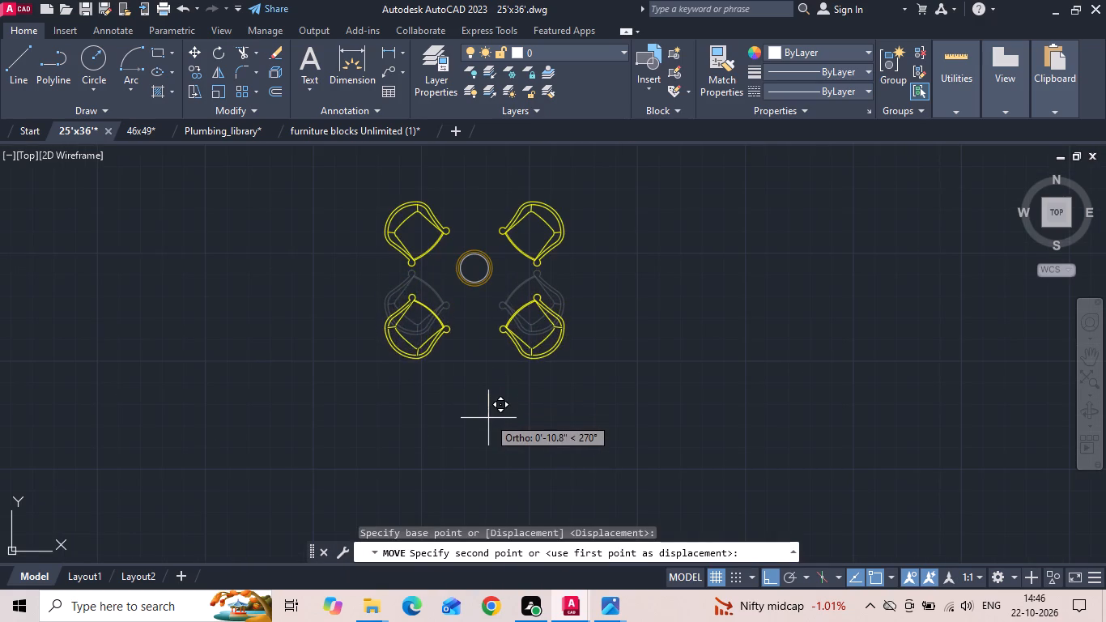
{"action": "left_click", "coordinate": [488, 419]}
Move the round table straight down to centre it among the four armchairs.
{"action": "left_click_drag", "start_coordinate": [487, 238], "coordinate": [480, 249]}
{"action": "left_click", "coordinate": [465, 282]}
{"action": "right_click", "coordinate": [465, 283]}
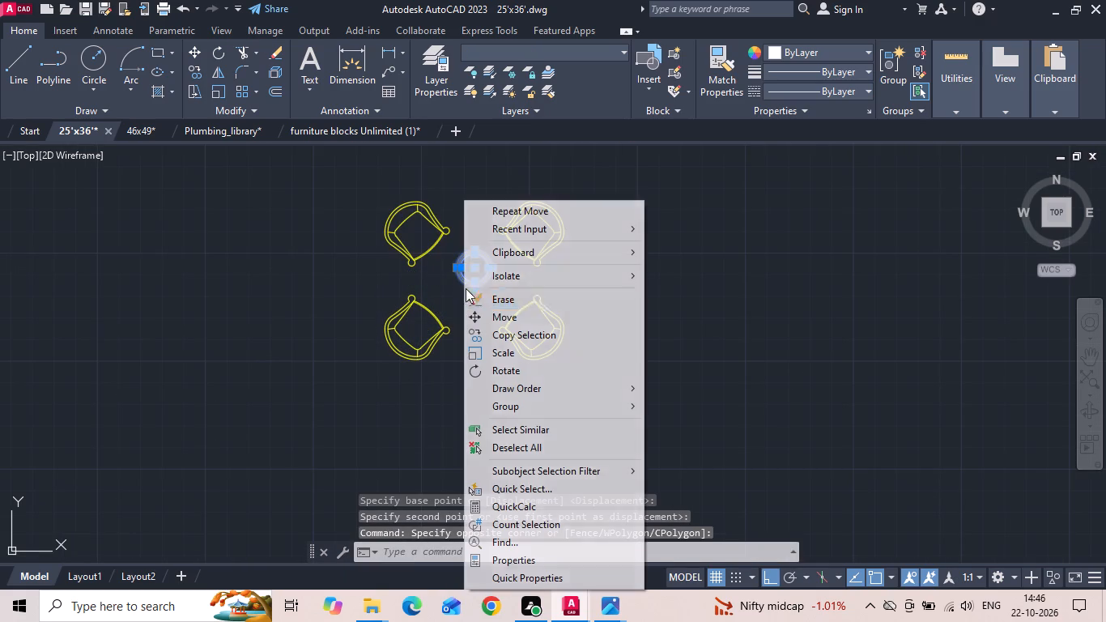
{"action": "left_click", "coordinate": [482, 323]}
{"action": "left_click", "coordinate": [704, 283]}
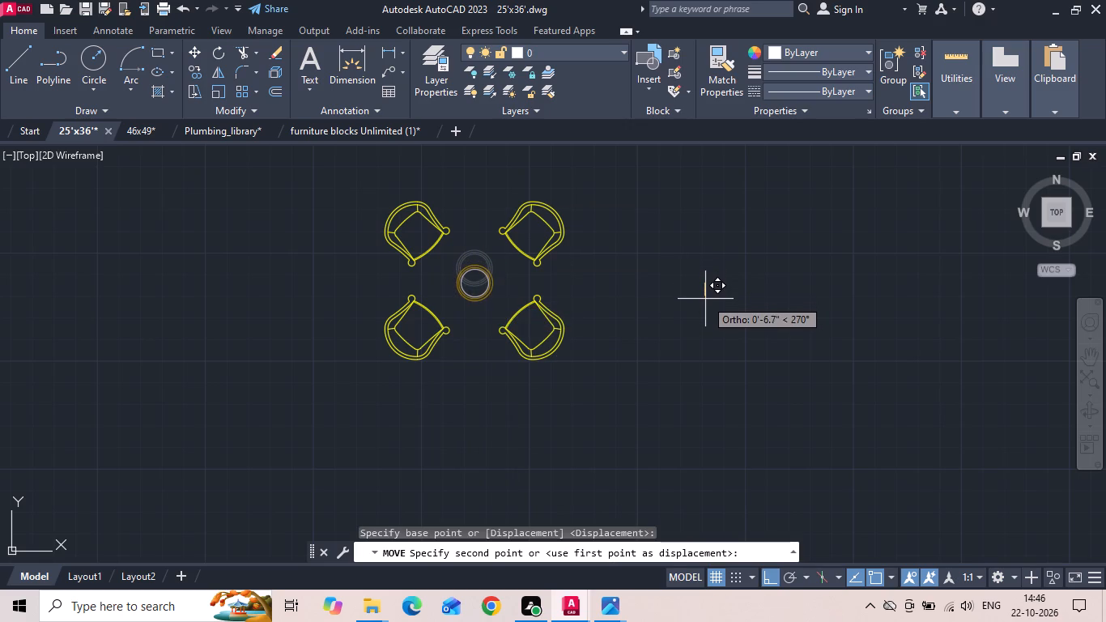
{"action": "left_click", "coordinate": [705, 301]}
Copy the four-armchair set from the round table's centre into the first floor's open terrace, just below the living room.
{"action": "left_click_drag", "start_coordinate": [633, 211], "coordinate": [414, 317]}
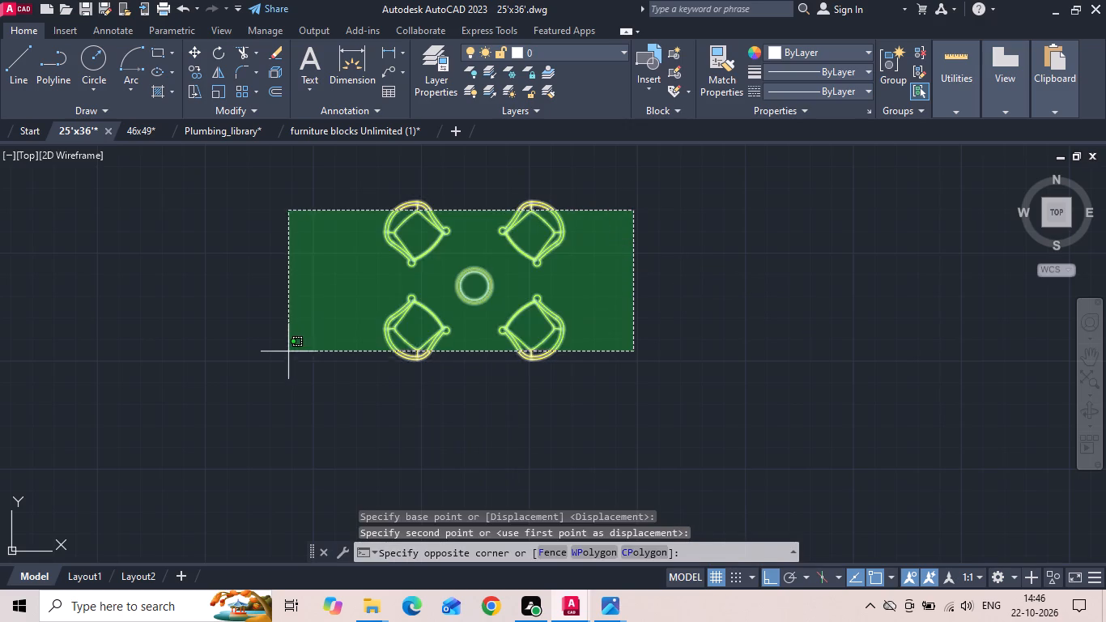
{"action": "left_click", "coordinate": [287, 371]}
{"action": "right_click", "coordinate": [287, 366]}
{"action": "left_click", "coordinate": [381, 338]}
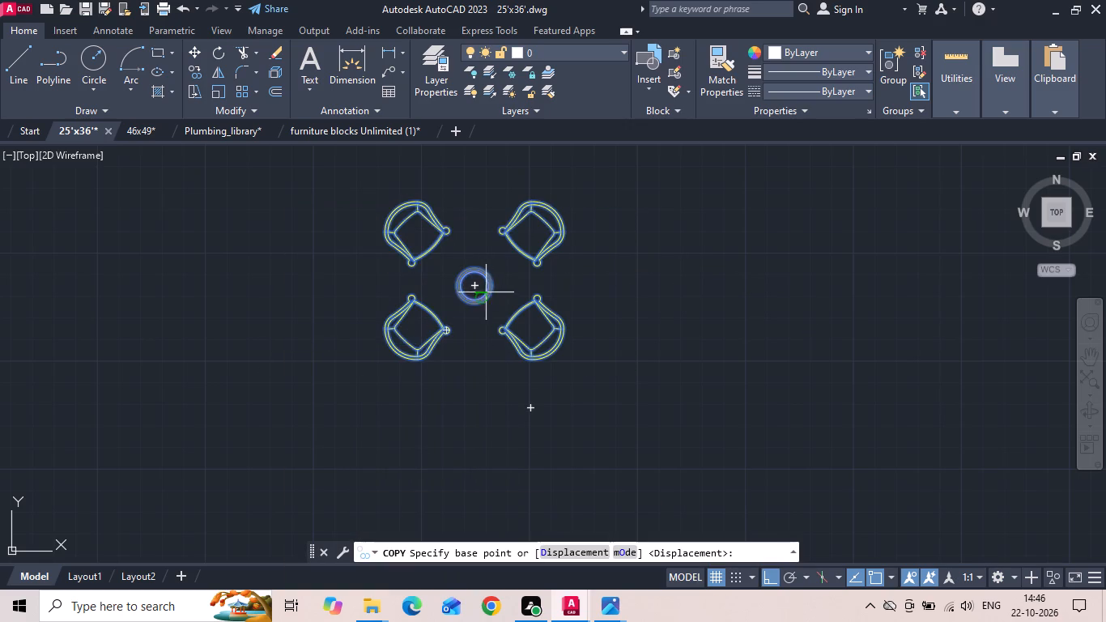
{"action": "left_click", "coordinate": [479, 286]}
{"action": "scroll", "coordinate": [591, 322], "scroll_direction": "down", "scroll_amount": 4}
{"action": "scroll", "coordinate": [506, 270], "scroll_direction": "up", "scroll_amount": 3}
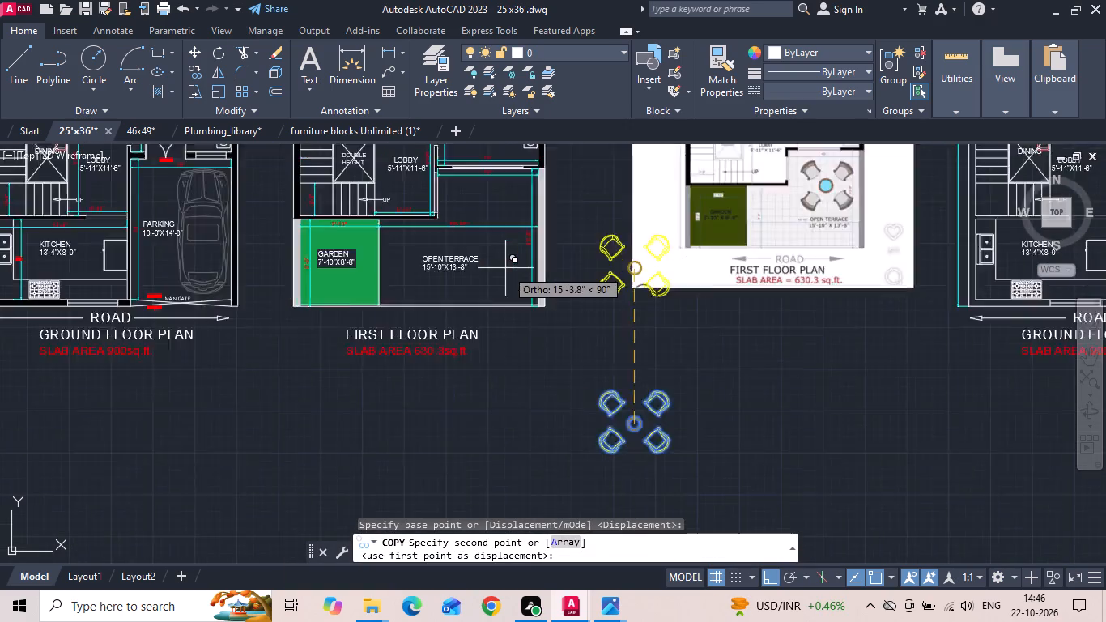
{"action": "middle_click_drag", "start_coordinate": [474, 238], "coordinate": [468, 327]}
{"action": "left_click", "coordinate": [468, 291]}
{"action": "scroll", "coordinate": [517, 291], "scroll_direction": "down", "scroll_amount": 1}
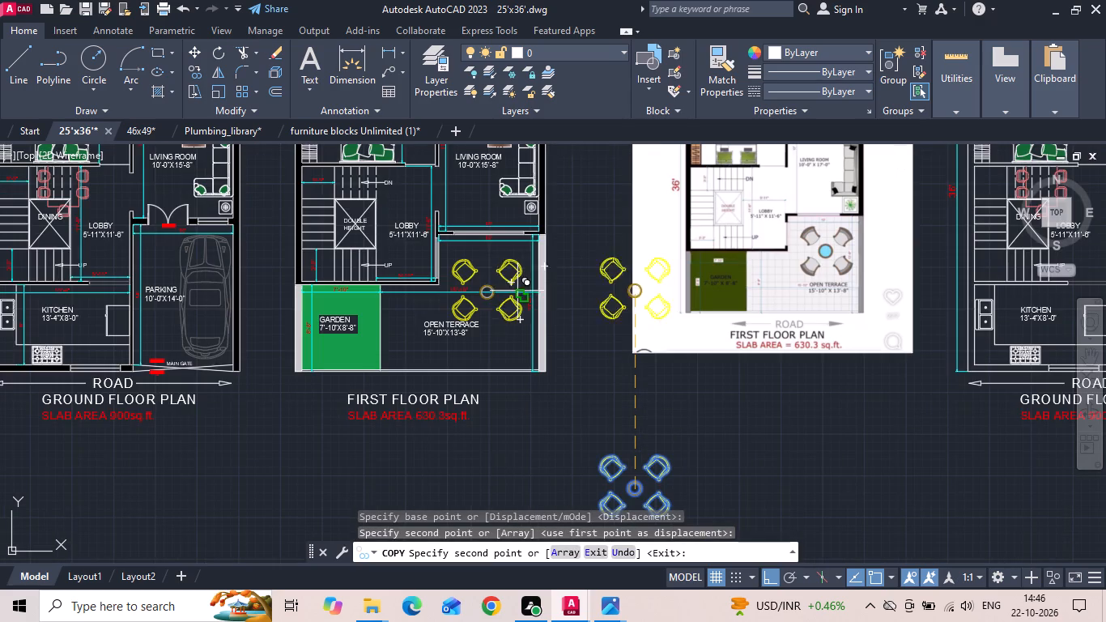
{"action": "key", "text": "Escape"}
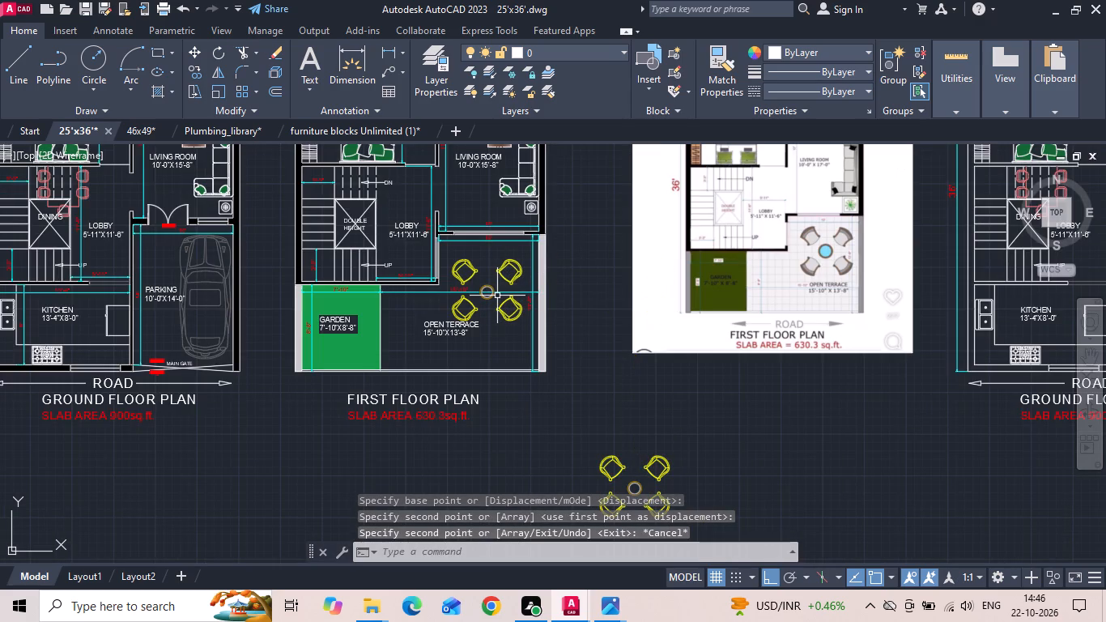
Move the four armchairs and round table in the first floor's open terrace straight up about 1'-3".
{"action": "scroll", "coordinate": [513, 264], "scroll_direction": "up", "scroll_amount": 1}
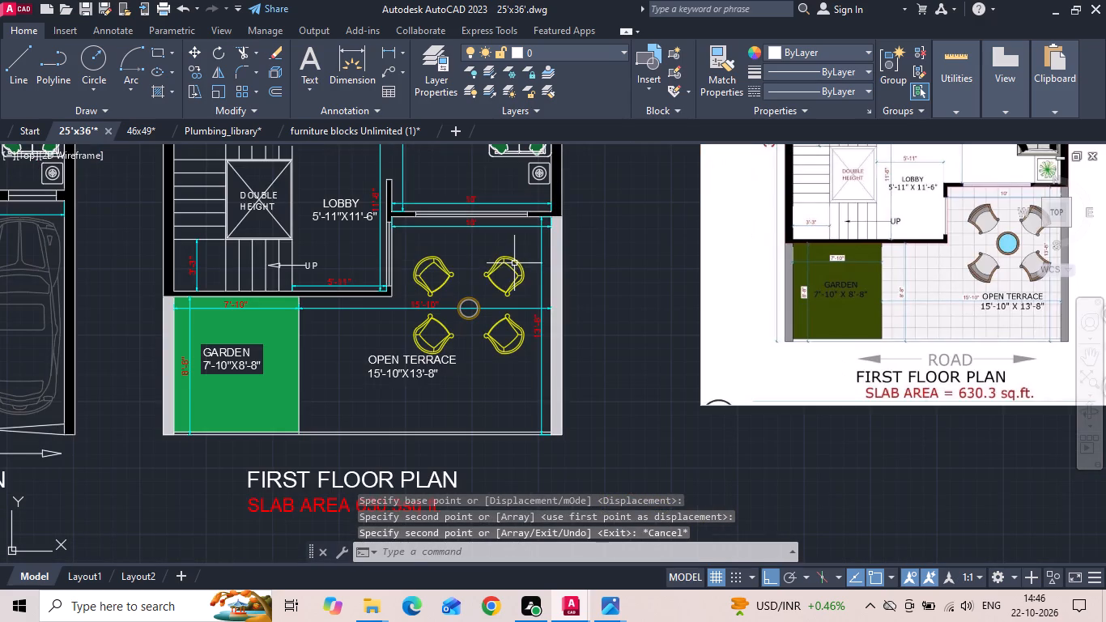
{"action": "left_click_drag", "start_coordinate": [520, 247], "coordinate": [508, 249]}
{"action": "left_click", "coordinate": [440, 267]}
{"action": "scroll", "coordinate": [470, 323], "scroll_direction": "up", "scroll_amount": 2}
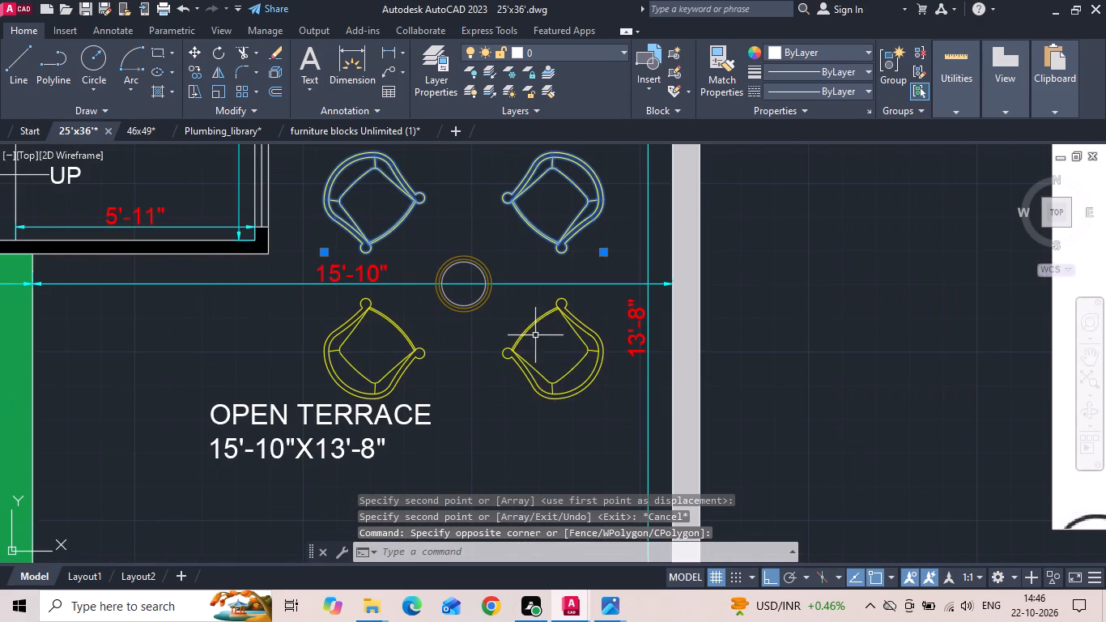
{"action": "left_click_drag", "start_coordinate": [535, 335], "coordinate": [513, 347]}
{"action": "left_click", "coordinate": [376, 355]}
{"action": "left_click", "coordinate": [464, 315]}
{"action": "left_click", "coordinate": [453, 299]}
{"action": "right_click", "coordinate": [453, 299]}
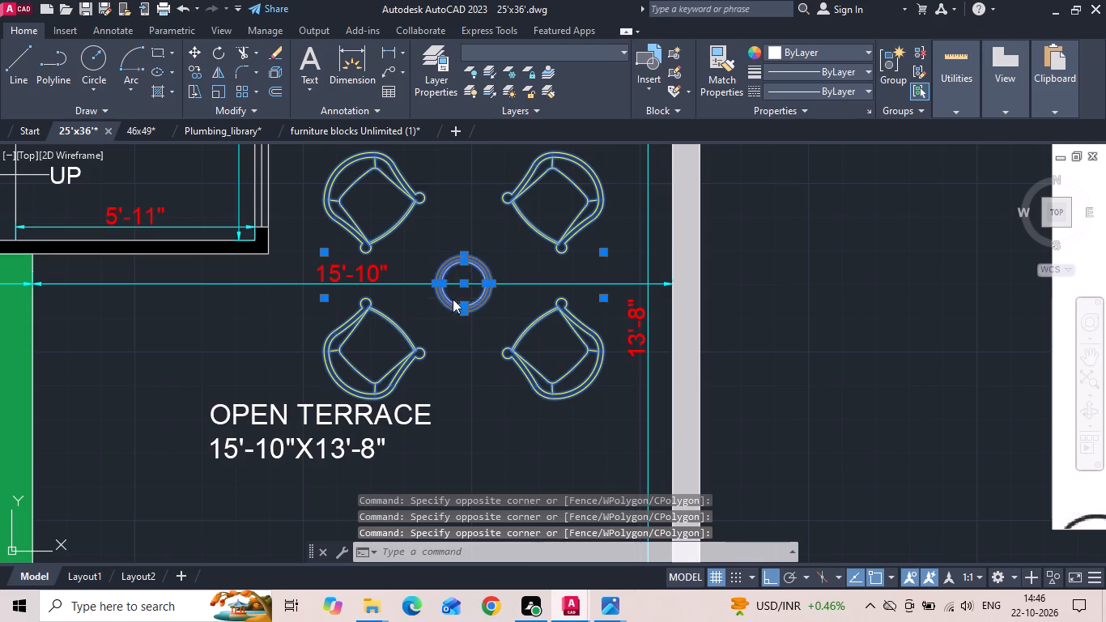
{"action": "left_click", "coordinate": [465, 309]}
{"action": "scroll", "coordinate": [470, 357], "scroll_direction": "down", "scroll_amount": 1}
{"action": "left_click", "coordinate": [470, 418]}
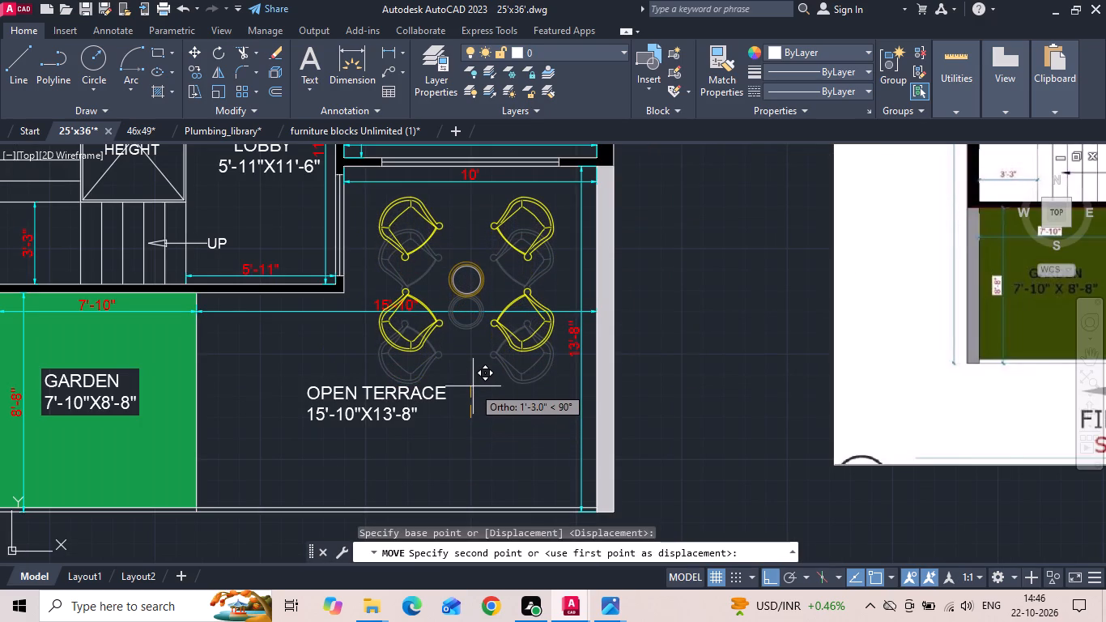
{"action": "left_click", "coordinate": [473, 385]}
Set the radius of the round table's outermost circle in the open terrace to 2".
{"action": "scroll", "coordinate": [476, 288], "scroll_direction": "up", "scroll_amount": 2}
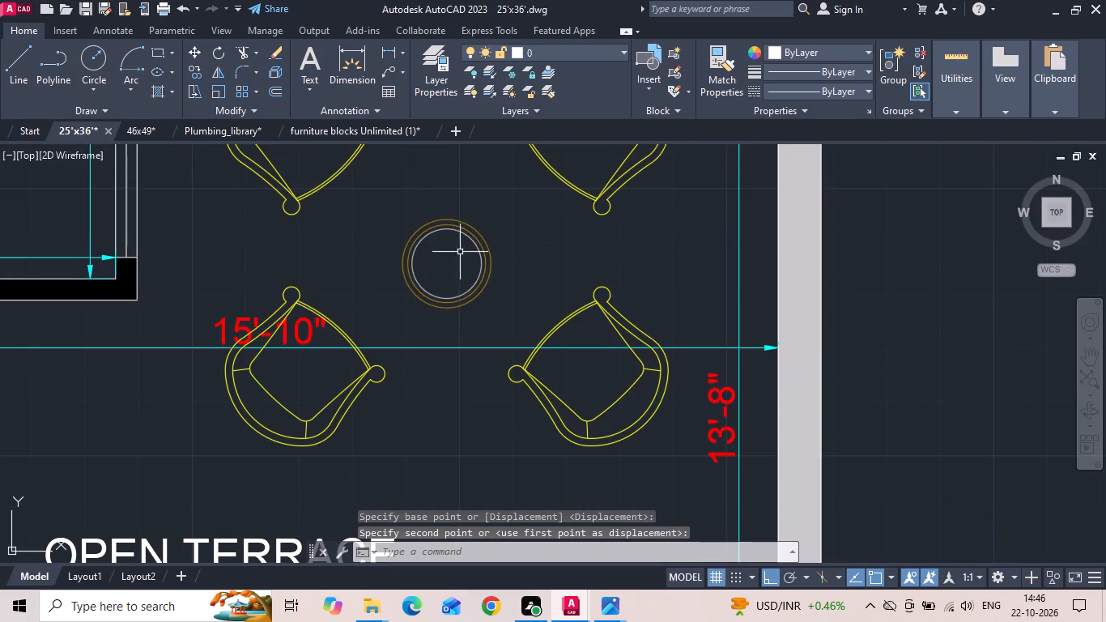
{"action": "left_click", "coordinate": [451, 219]}
{"action": "scroll", "coordinate": [451, 217], "scroll_direction": "up", "scroll_amount": 2}
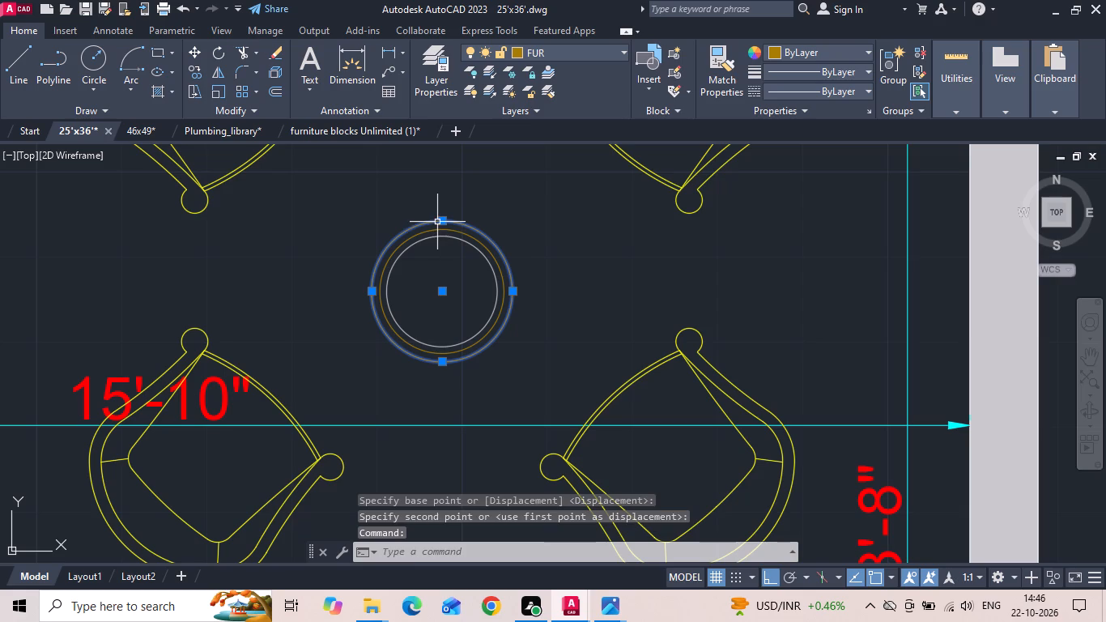
{"action": "left_click", "coordinate": [439, 222]}
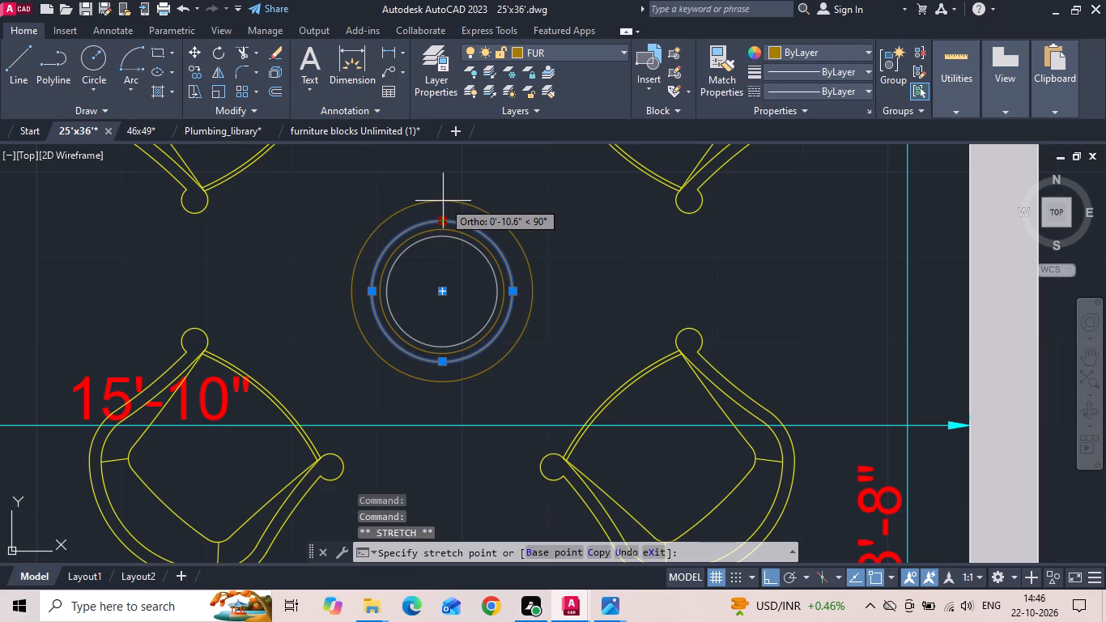
{"action": "key", "text": "2"}
{"action": "key", "text": "space"}
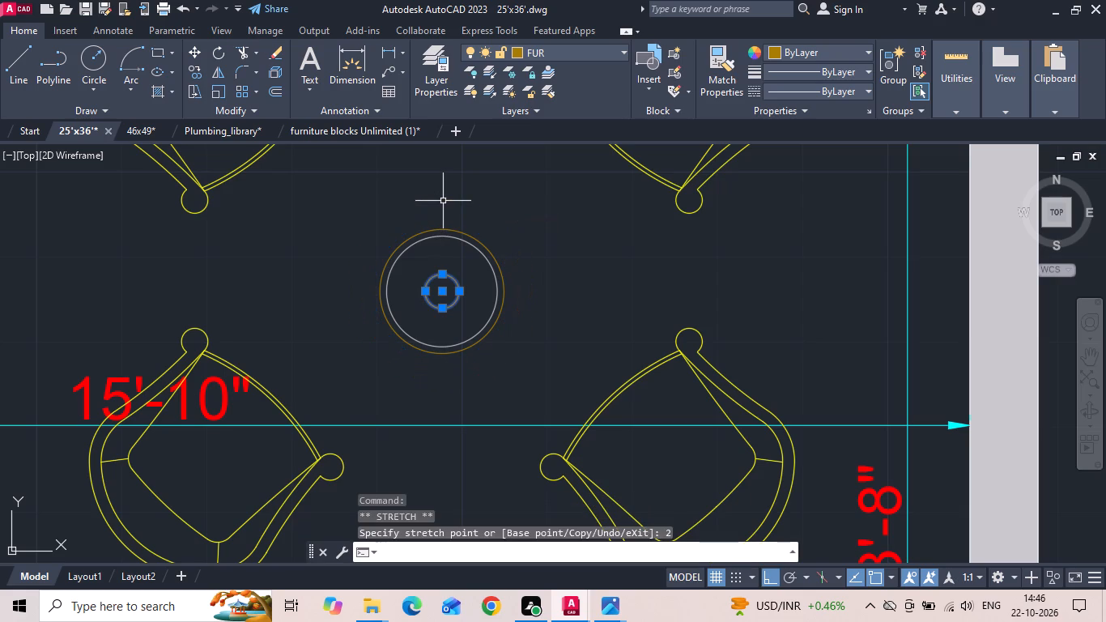
{"action": "scroll", "coordinate": [443, 204], "scroll_direction": "down", "scroll_amount": 3}
{"action": "scroll", "coordinate": [464, 279], "scroll_direction": "down", "scroll_amount": 7}
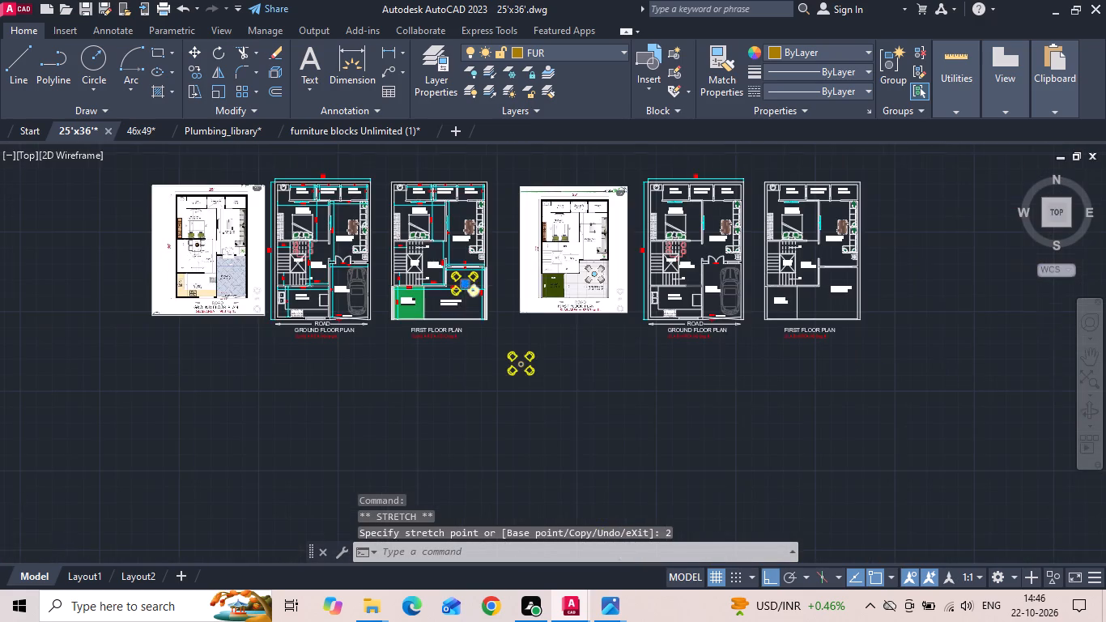
{"action": "scroll", "coordinate": [469, 292], "scroll_direction": "up", "scroll_amount": 4}
{"action": "key", "text": "Escape"}
{"action": "scroll", "coordinate": [454, 275], "scroll_direction": "up", "scroll_amount": 4}
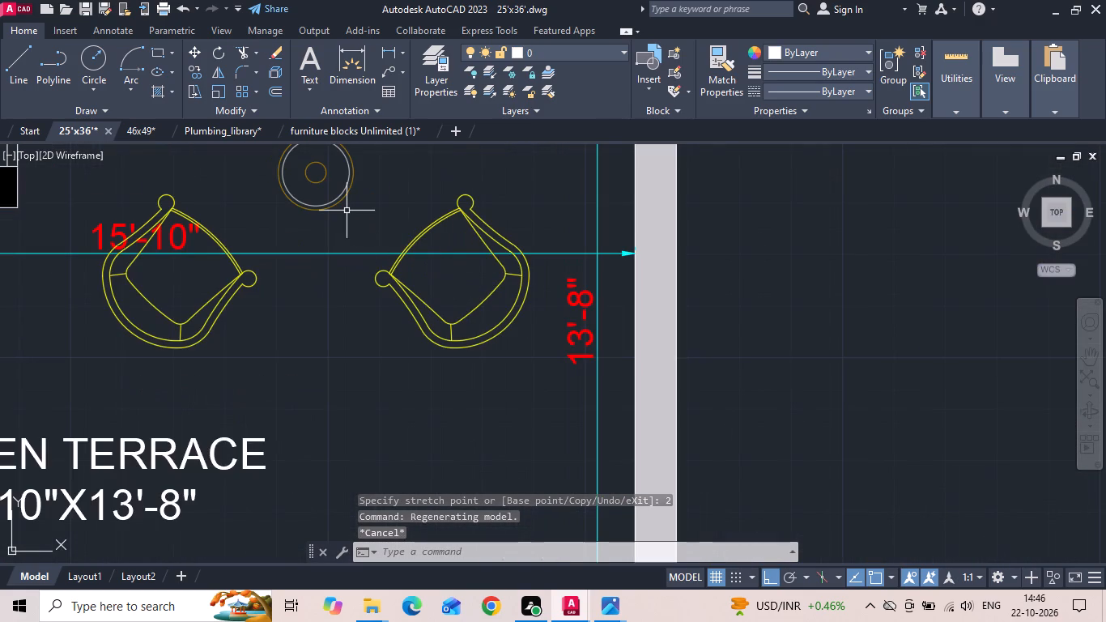
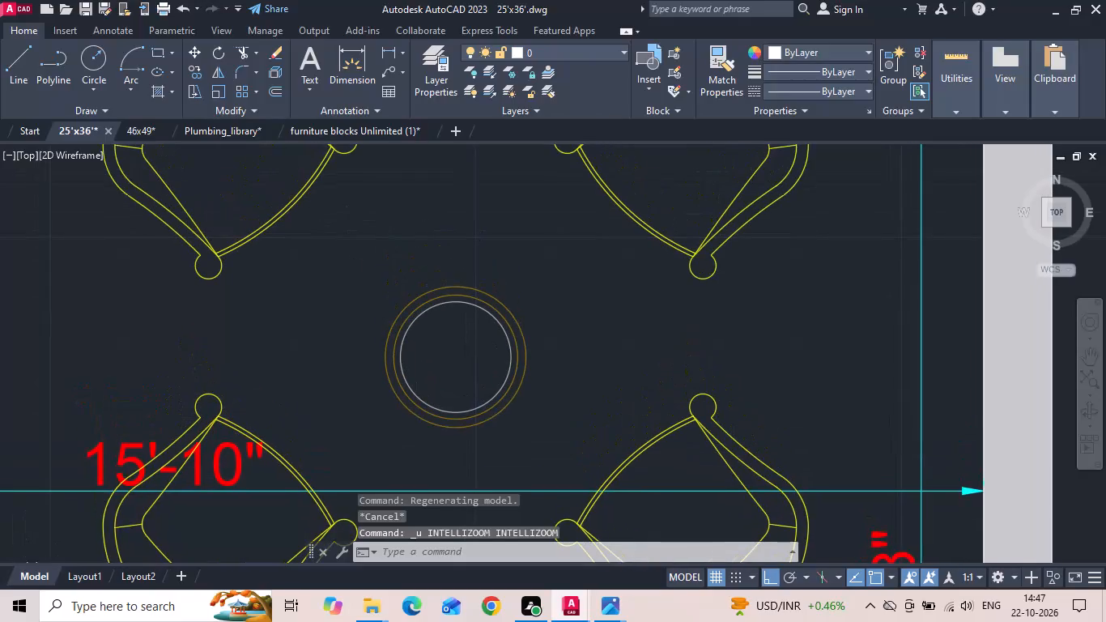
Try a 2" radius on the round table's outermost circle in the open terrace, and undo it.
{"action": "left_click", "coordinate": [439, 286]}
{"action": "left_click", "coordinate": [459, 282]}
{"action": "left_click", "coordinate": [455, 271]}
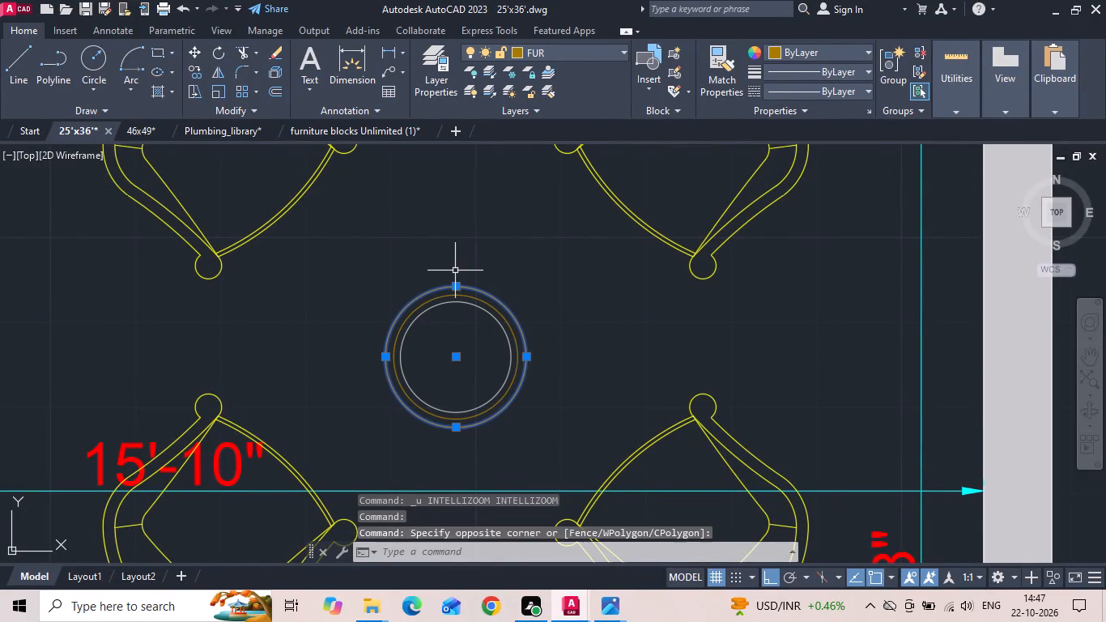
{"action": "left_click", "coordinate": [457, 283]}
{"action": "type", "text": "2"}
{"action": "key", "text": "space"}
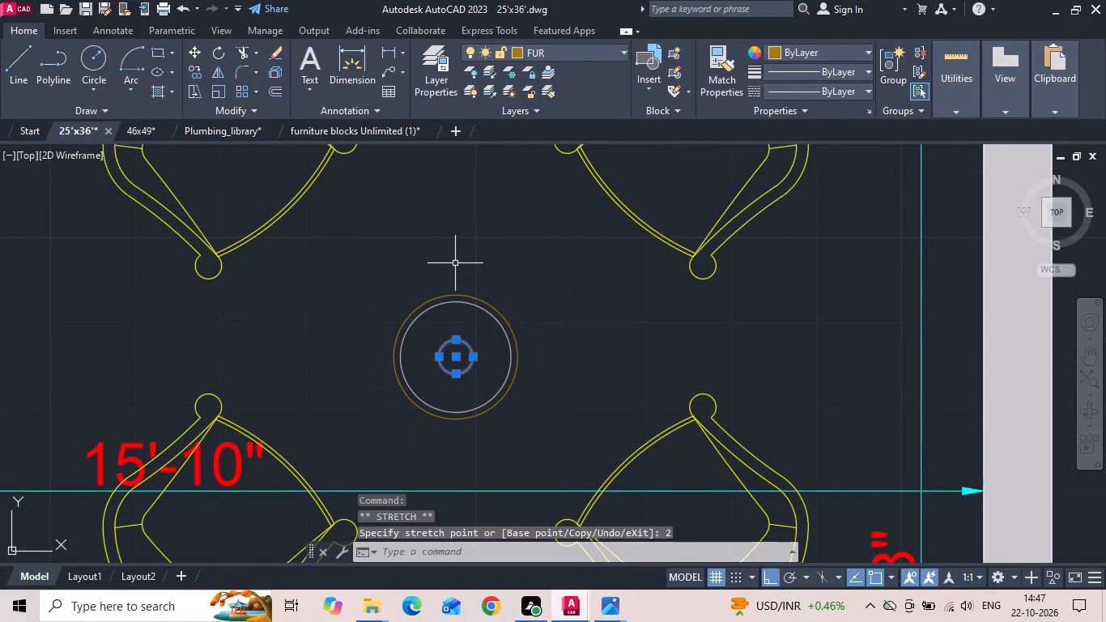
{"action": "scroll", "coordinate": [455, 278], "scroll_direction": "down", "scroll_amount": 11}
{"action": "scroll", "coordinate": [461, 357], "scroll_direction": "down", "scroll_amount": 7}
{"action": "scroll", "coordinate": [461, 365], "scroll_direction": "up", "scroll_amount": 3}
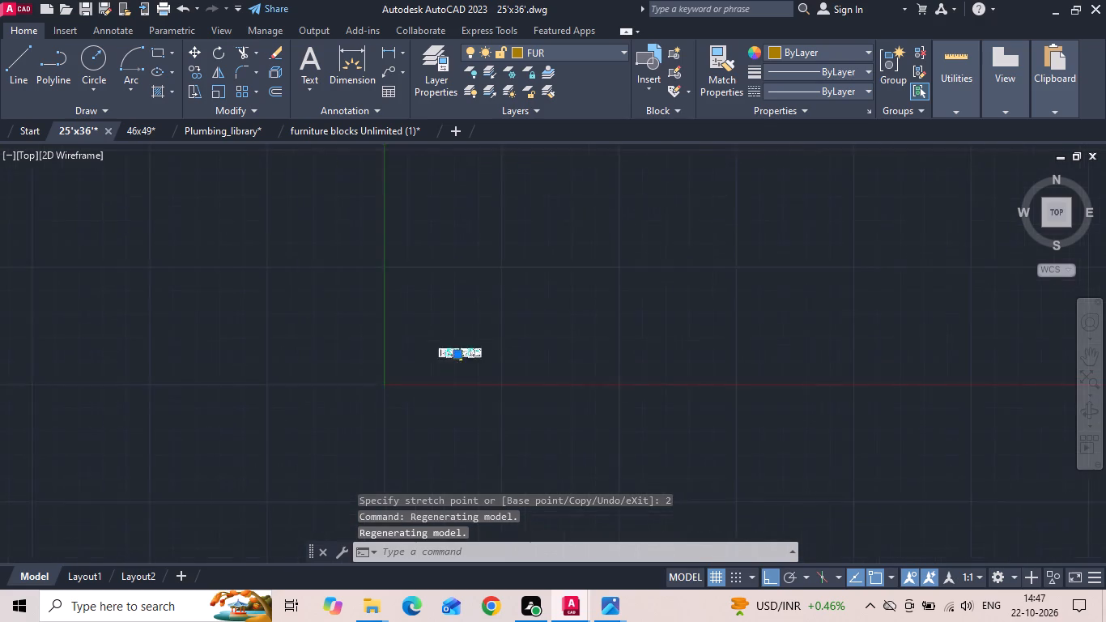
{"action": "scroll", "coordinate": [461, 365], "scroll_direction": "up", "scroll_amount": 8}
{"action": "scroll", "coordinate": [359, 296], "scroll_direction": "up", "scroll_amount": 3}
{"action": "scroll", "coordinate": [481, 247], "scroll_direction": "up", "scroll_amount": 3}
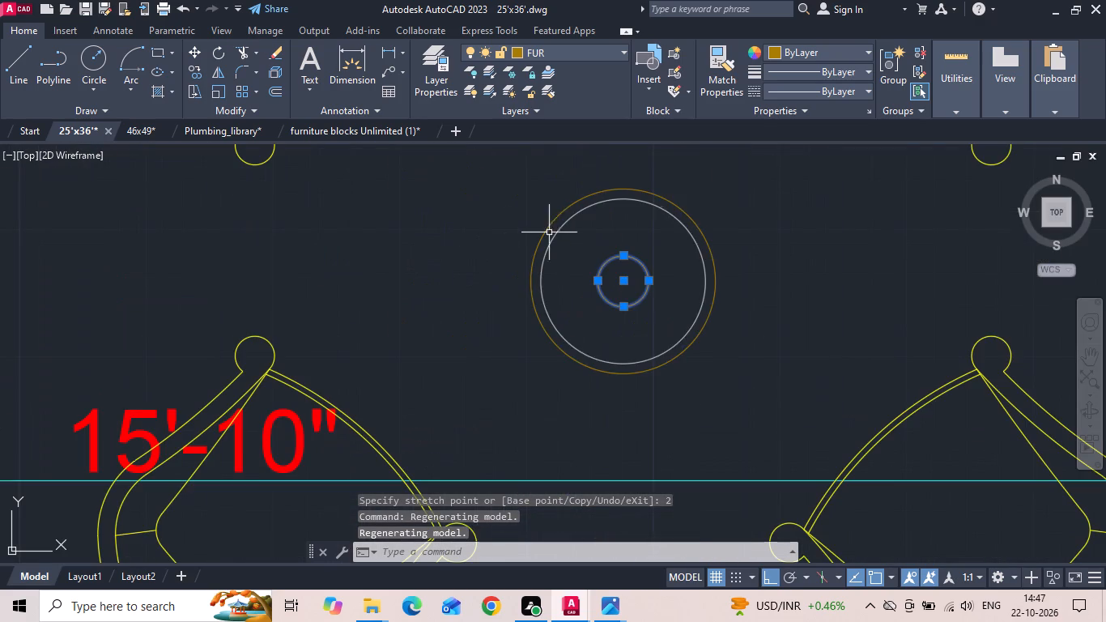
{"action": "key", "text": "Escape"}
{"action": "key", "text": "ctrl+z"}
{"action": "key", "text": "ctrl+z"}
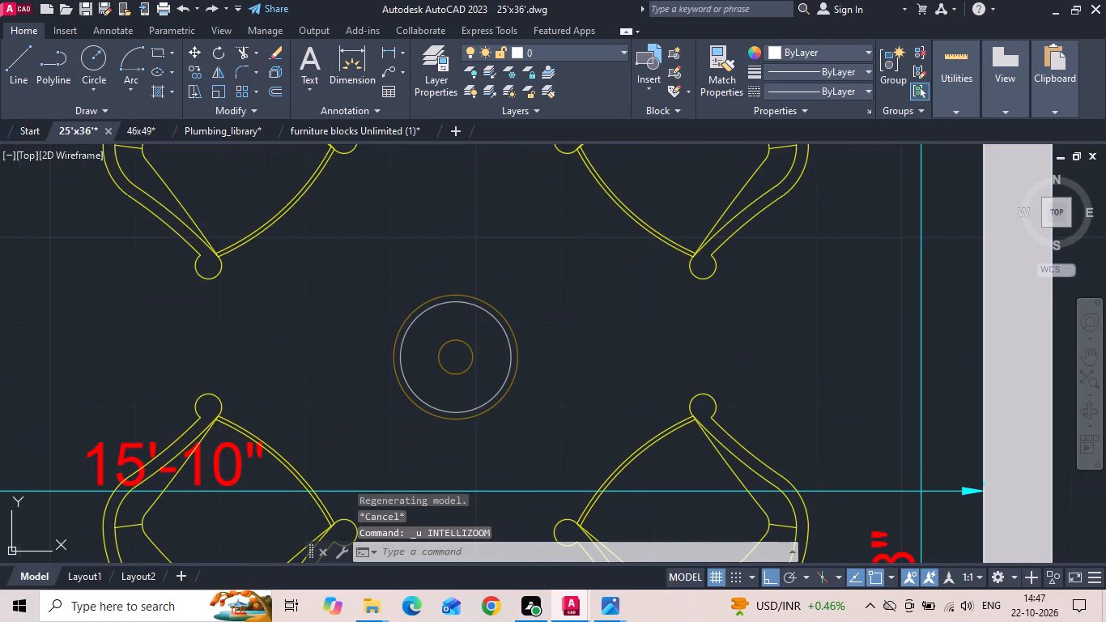
Set the radius of the round table's outermost circle to 1'.
{"action": "left_click", "coordinate": [475, 290]}
{"action": "left_click", "coordinate": [455, 287]}
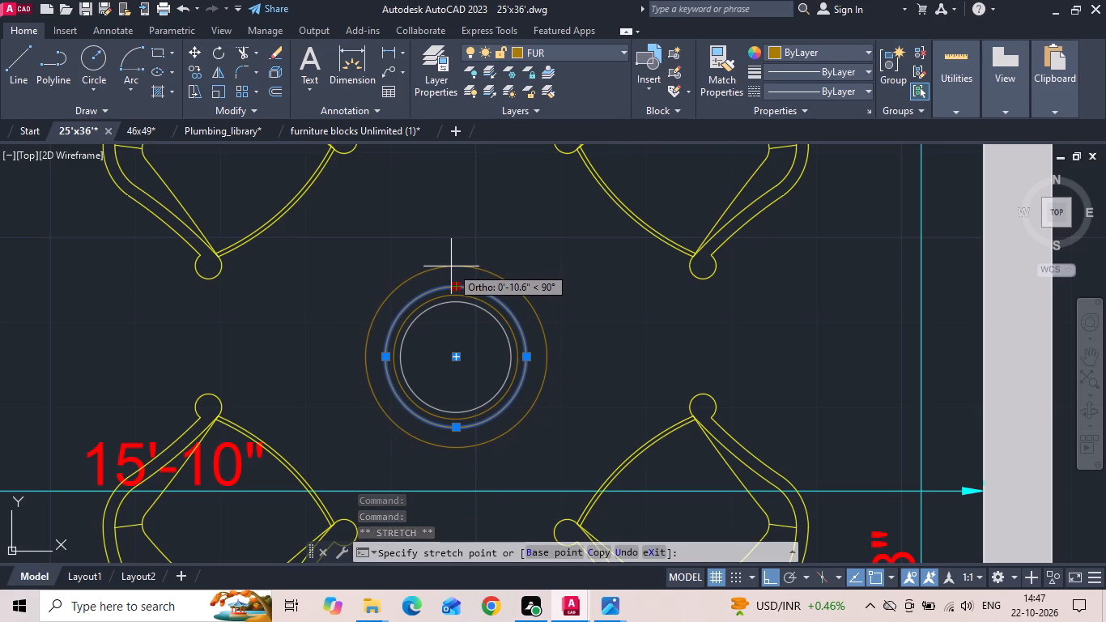
{"action": "type", "text": "1'"}
{"action": "key", "text": "Return"}
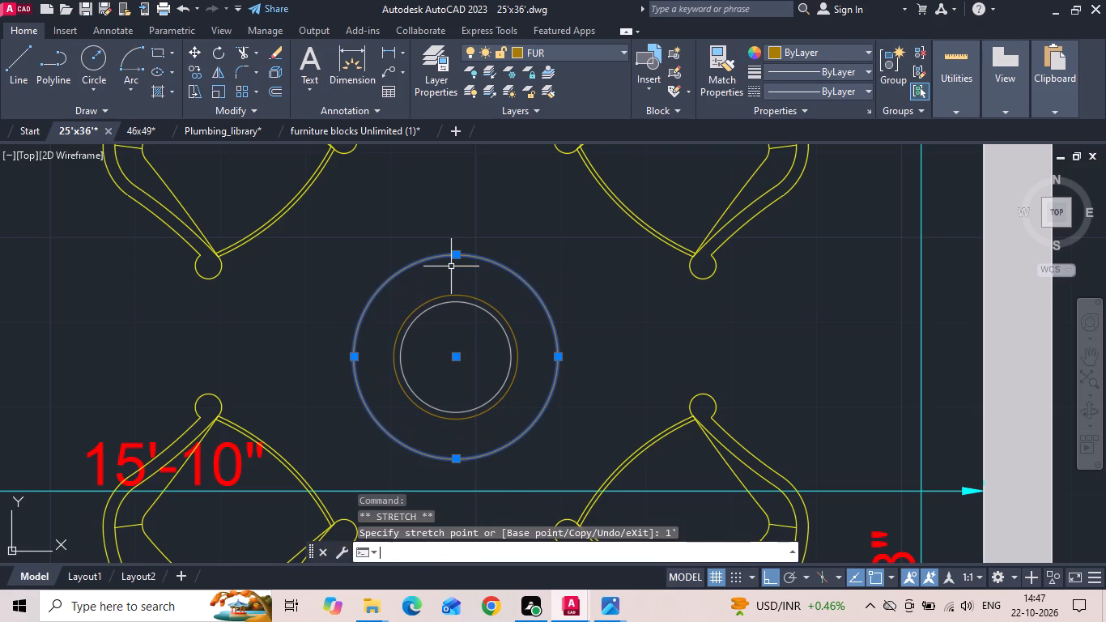
{"action": "key", "text": "Escape"}
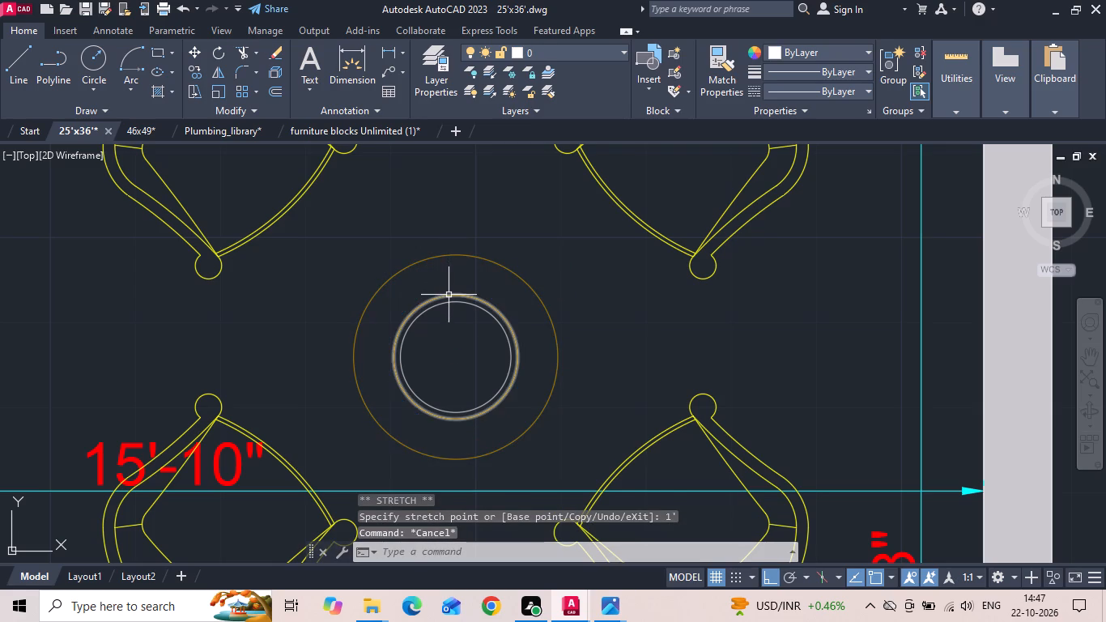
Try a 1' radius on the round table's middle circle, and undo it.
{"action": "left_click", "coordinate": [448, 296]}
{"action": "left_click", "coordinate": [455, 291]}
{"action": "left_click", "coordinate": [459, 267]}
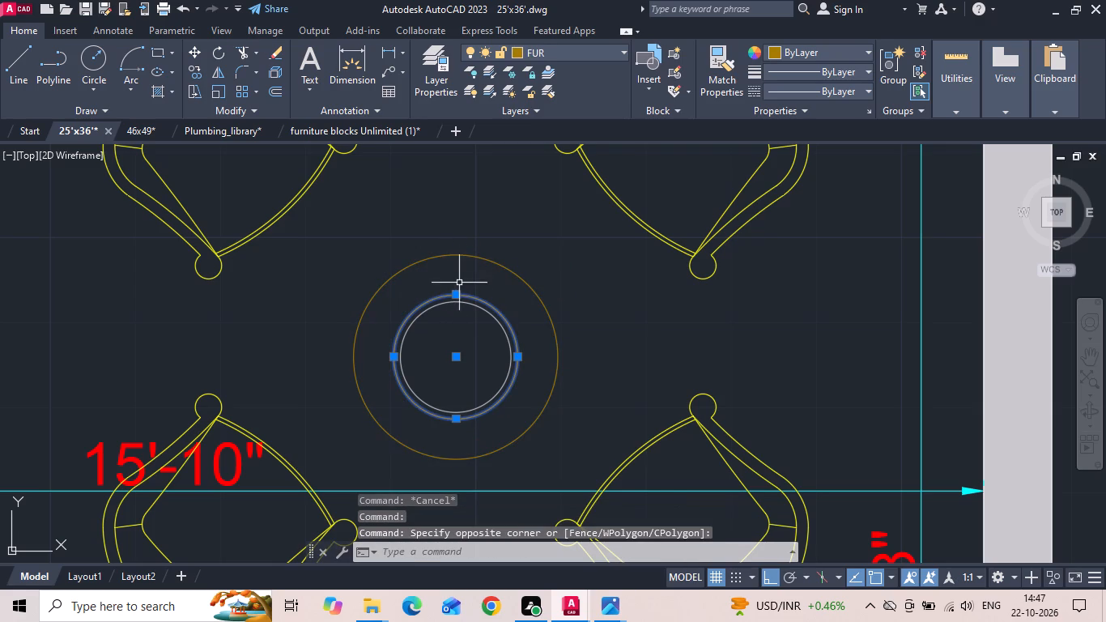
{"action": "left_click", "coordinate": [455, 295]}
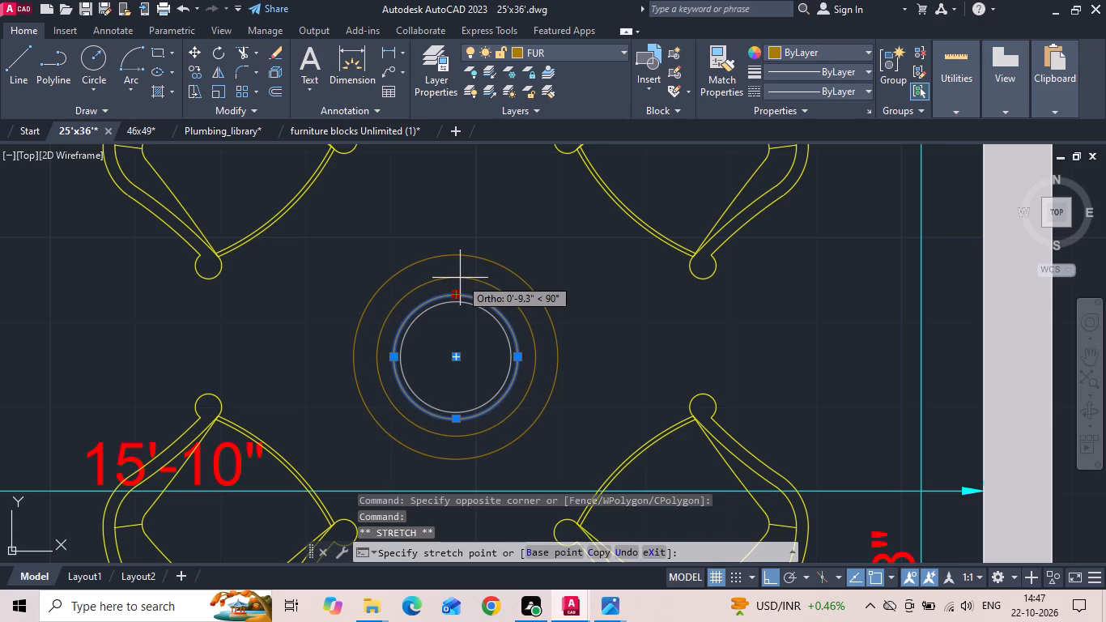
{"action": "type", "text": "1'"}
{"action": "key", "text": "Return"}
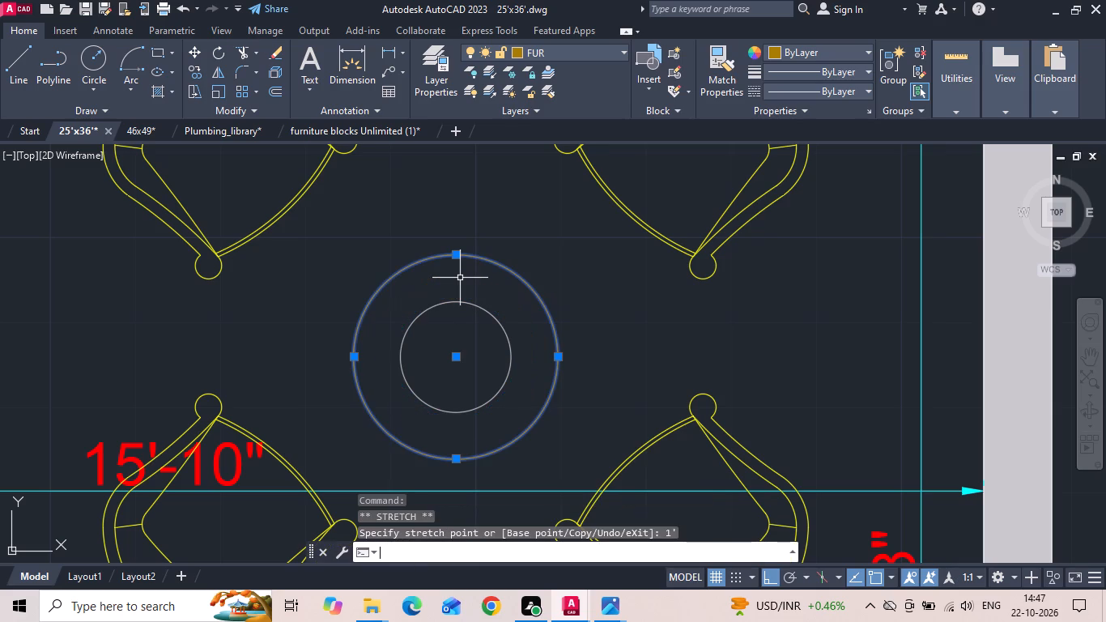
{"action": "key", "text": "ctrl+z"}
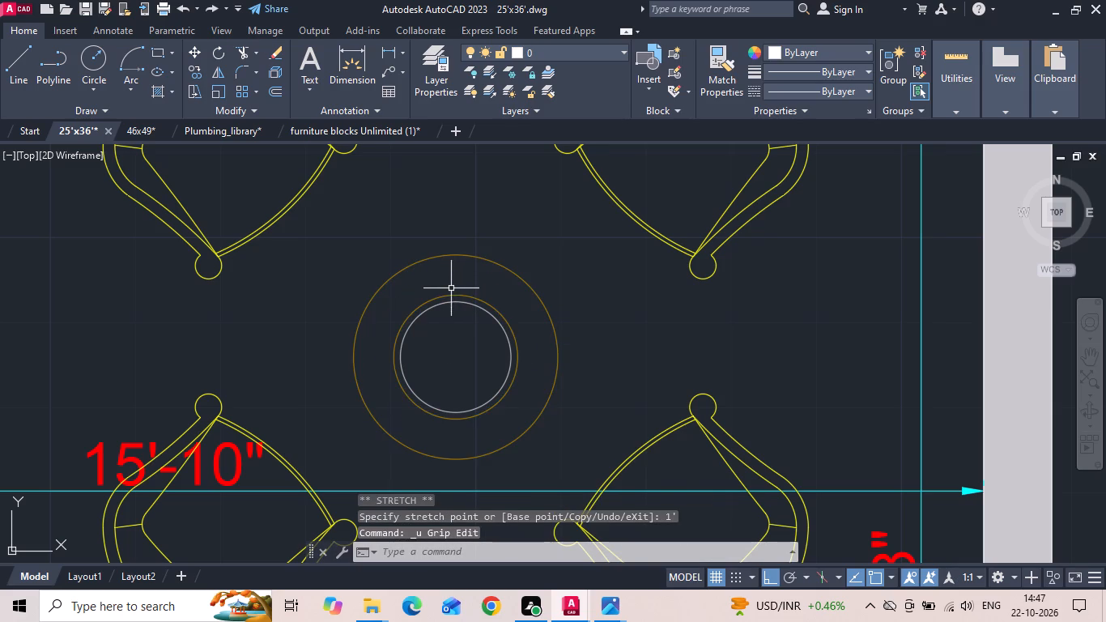
Set the radius of the round table's middle circle to 10".
{"action": "left_click", "coordinate": [448, 296]}
{"action": "left_click", "coordinate": [458, 296]}
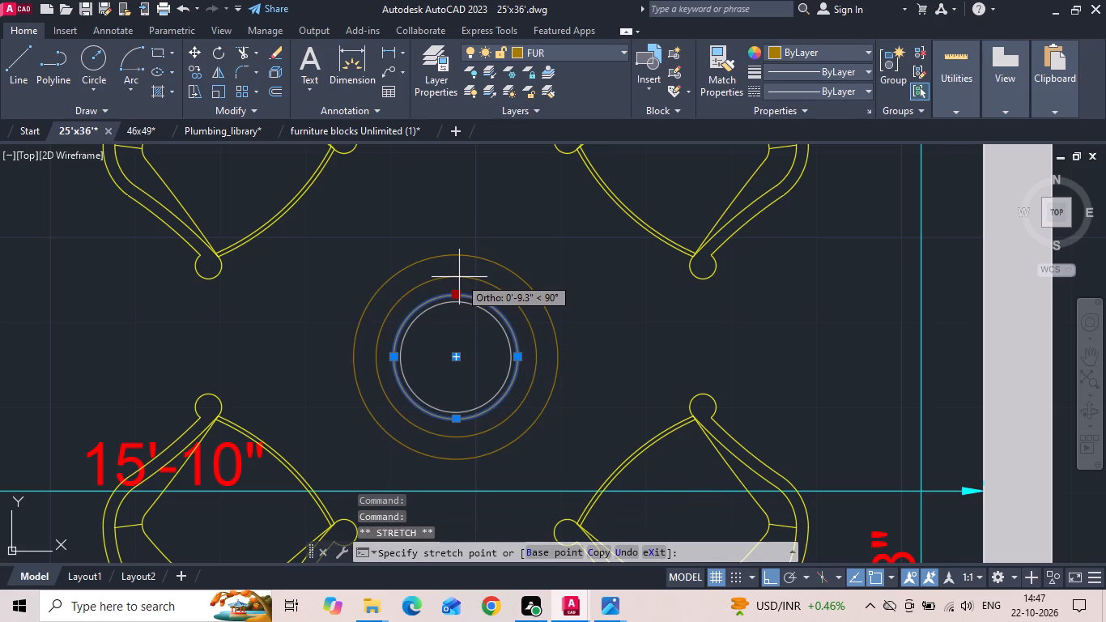
{"action": "type", "text": "10\""}
{"action": "key", "text": "Return"}
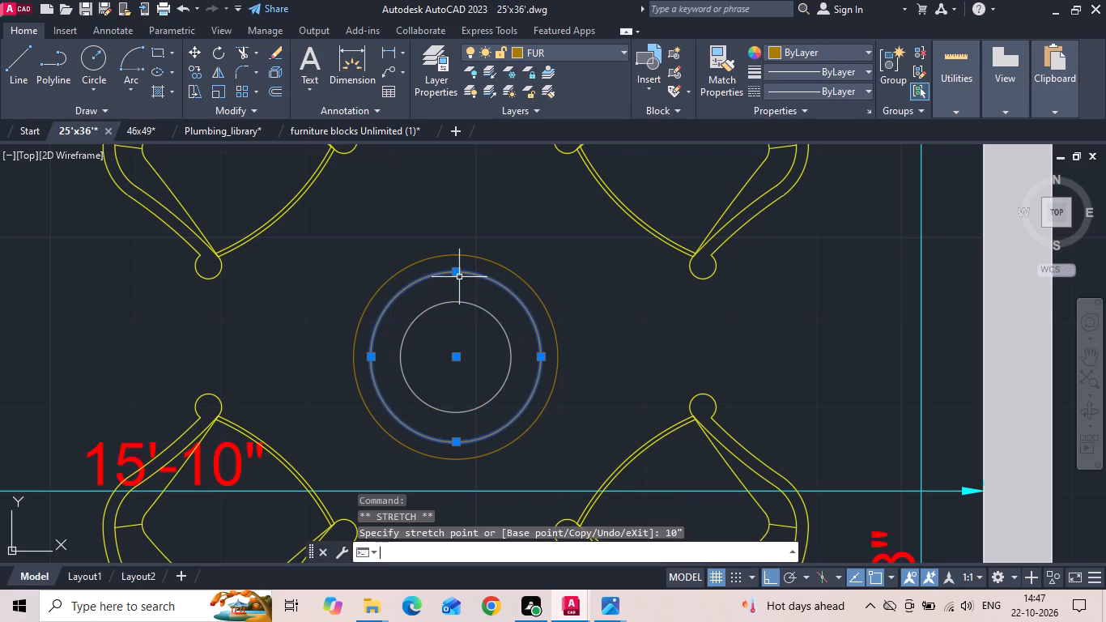
{"action": "key", "text": "Escape"}
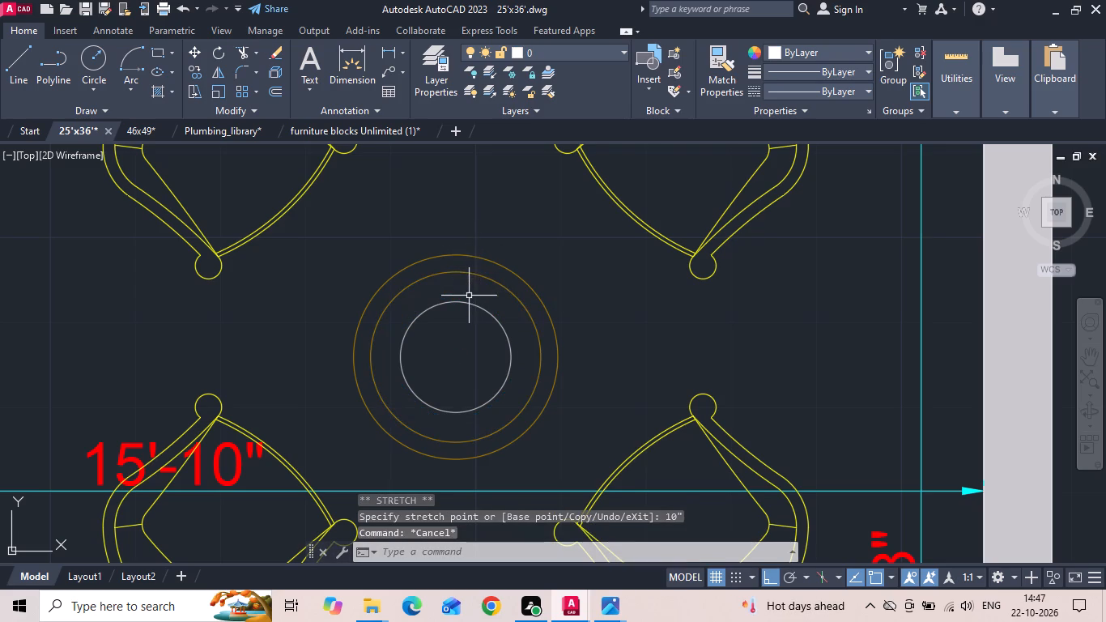
Save the drawing.
{"action": "scroll", "coordinate": [452, 313], "scroll_direction": "down", "scroll_amount": 2}
{"action": "key", "text": "ctrl+s"}
{"action": "key", "text": "ctrl+s"}
{"action": "key", "text": "ctrl+s"}
{"action": "key", "text": "ctrl+s"}
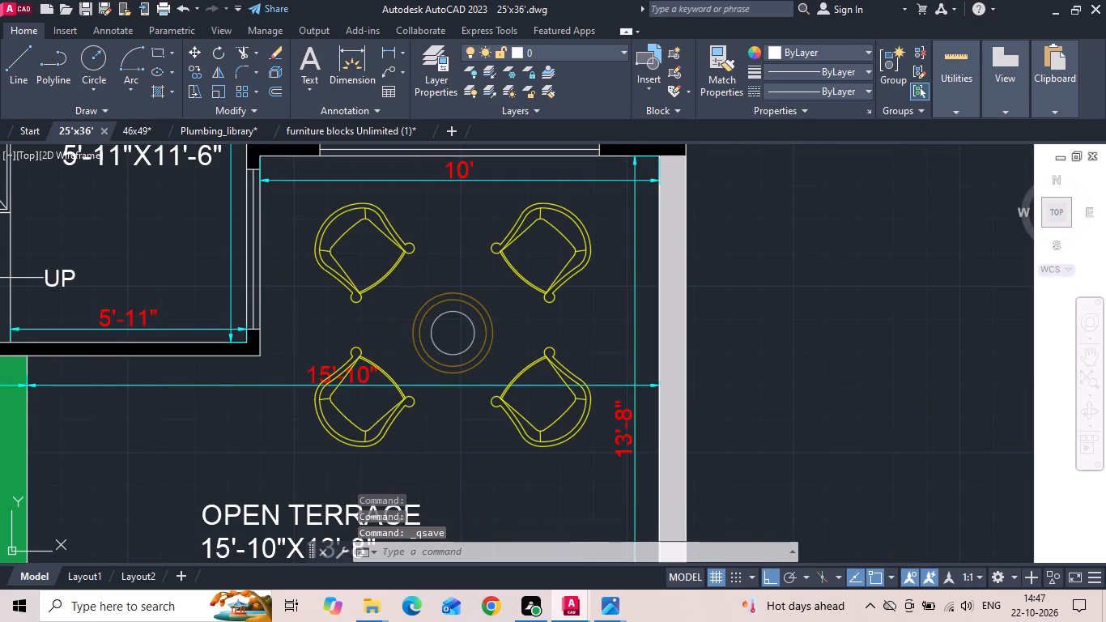
Move the two lower armchairs in the open terrace straight down about 1', away from the round table.
{"action": "scroll", "coordinate": [493, 336], "scroll_direction": "down", "scroll_amount": 2}
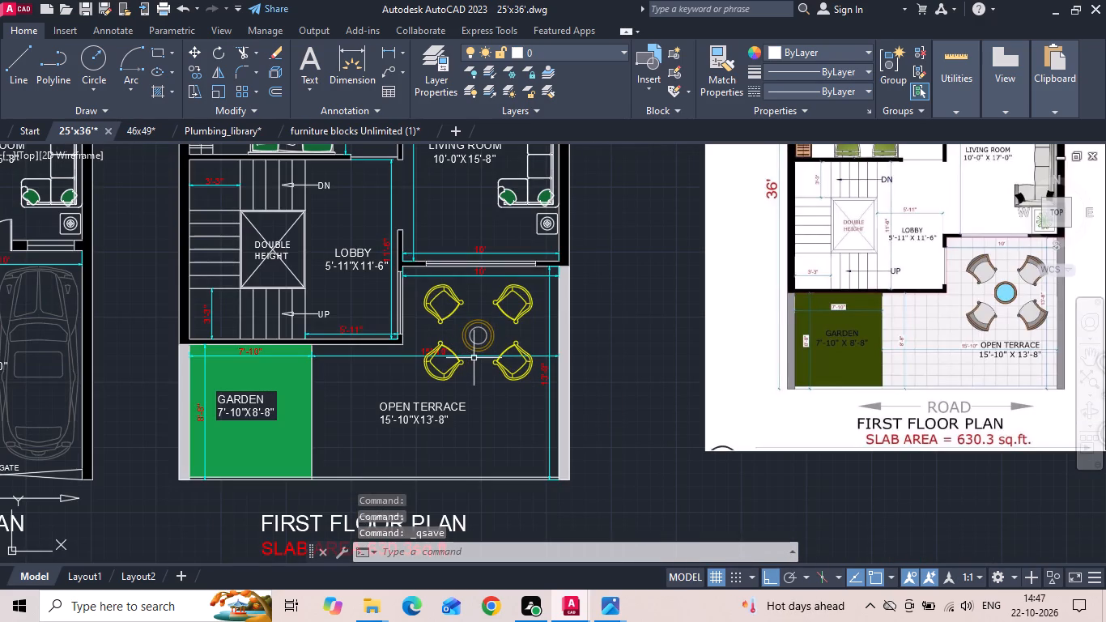
{"action": "scroll", "coordinate": [466, 367], "scroll_direction": "up", "scroll_amount": 2}
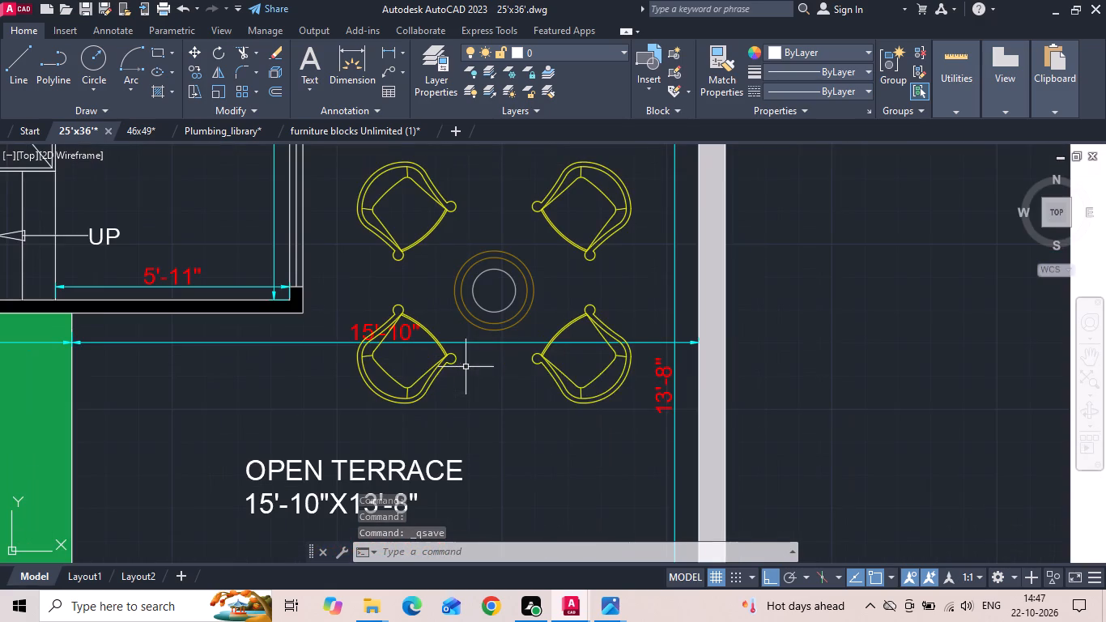
{"action": "left_click_drag", "start_coordinate": [573, 366], "coordinate": [556, 374]}
{"action": "left_click", "coordinate": [435, 375]}
{"action": "right_click", "coordinate": [434, 375]}
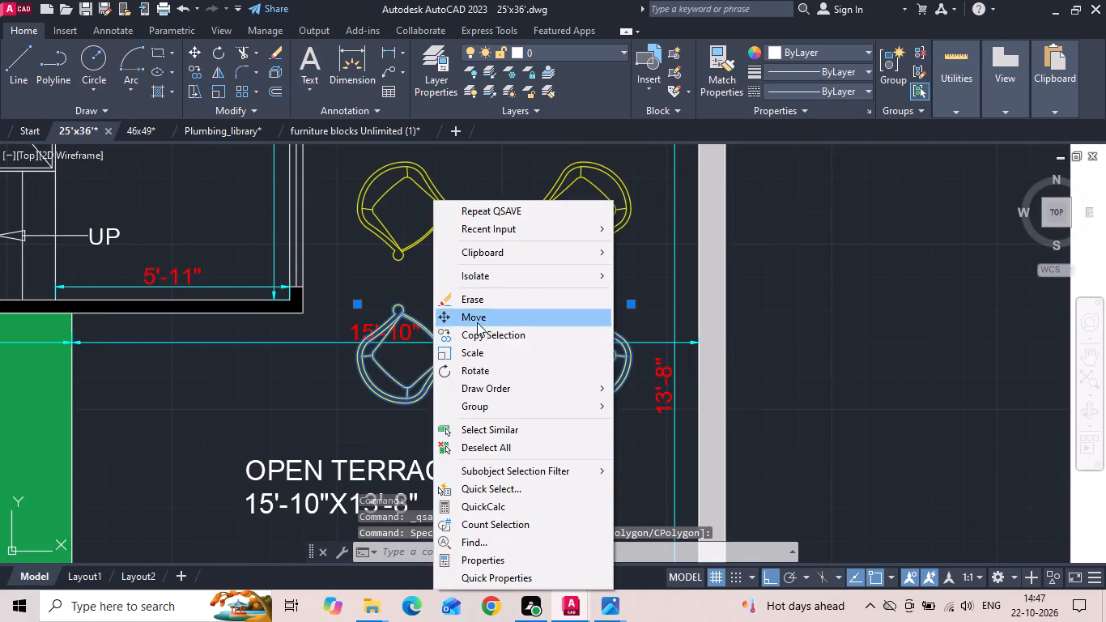
{"action": "left_click", "coordinate": [479, 320]}
{"action": "left_click", "coordinate": [505, 431]}
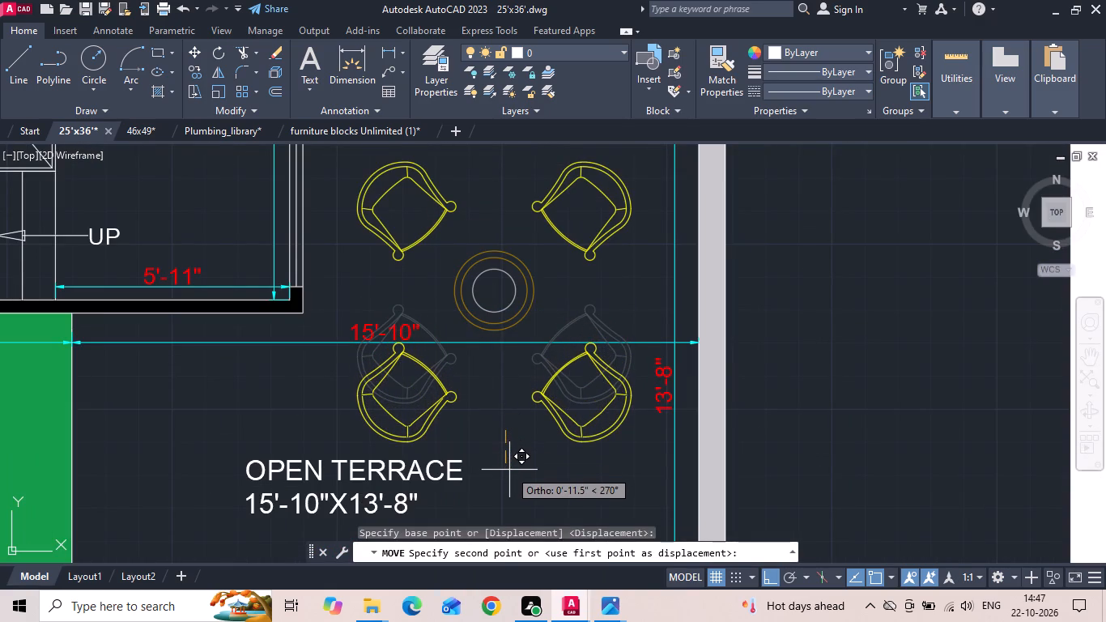
{"action": "left_click", "coordinate": [509, 473]}
Move the round table's circles straight down, midway between the upper and lower armchairs.
{"action": "left_click_drag", "start_coordinate": [493, 240], "coordinate": [491, 269]}
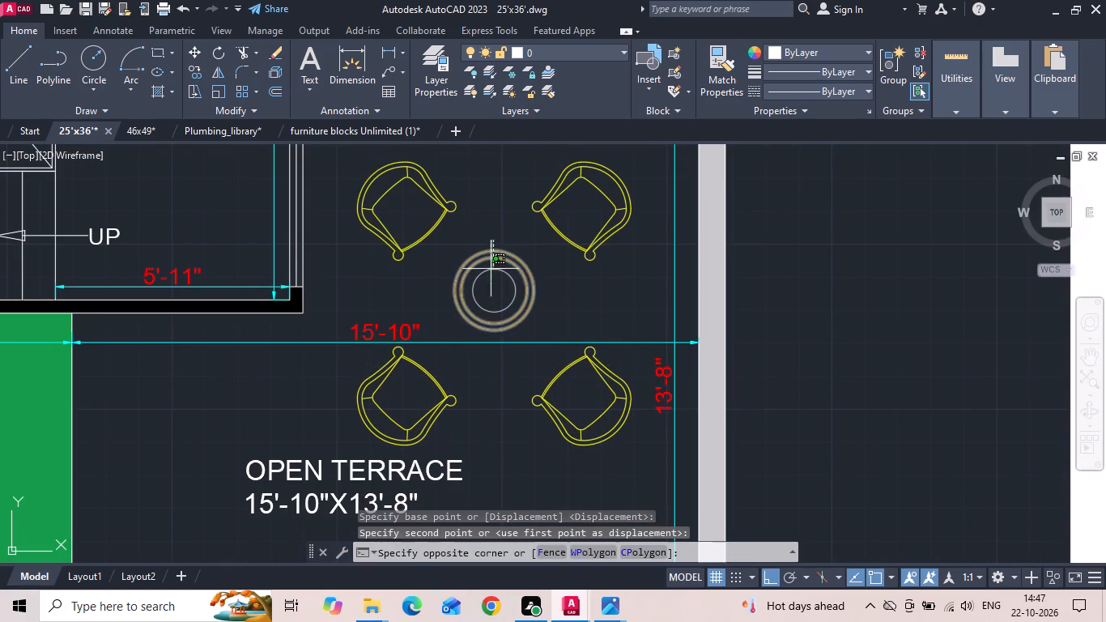
{"action": "left_click", "coordinate": [488, 295]}
{"action": "right_click", "coordinate": [488, 295]}
{"action": "left_click", "coordinate": [509, 322]}
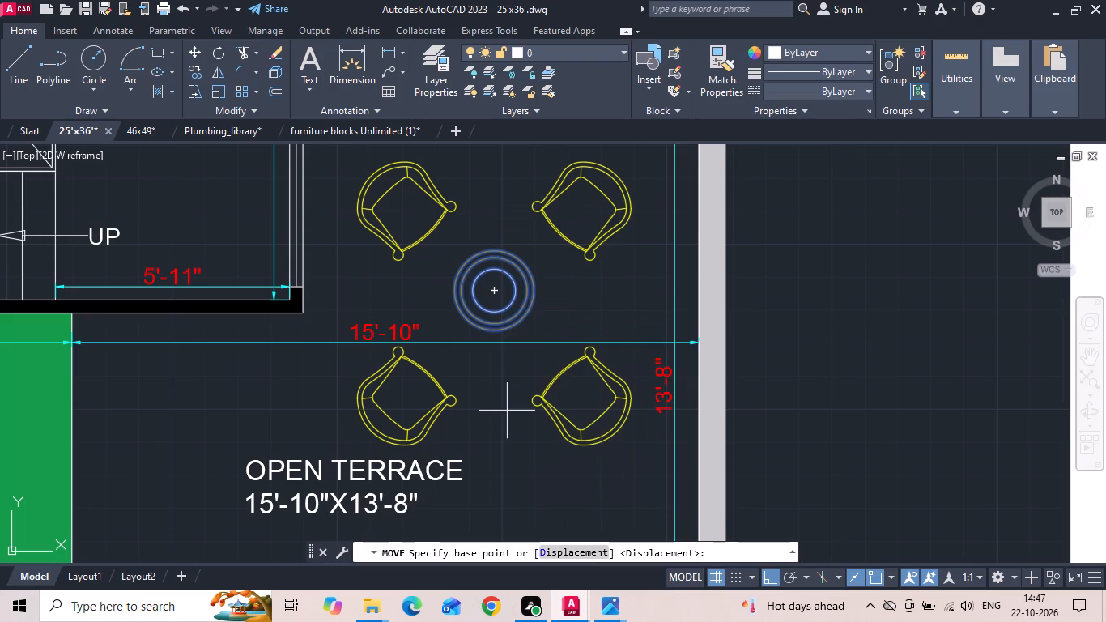
{"action": "left_click", "coordinate": [508, 439]}
{"action": "left_click", "coordinate": [508, 462]}
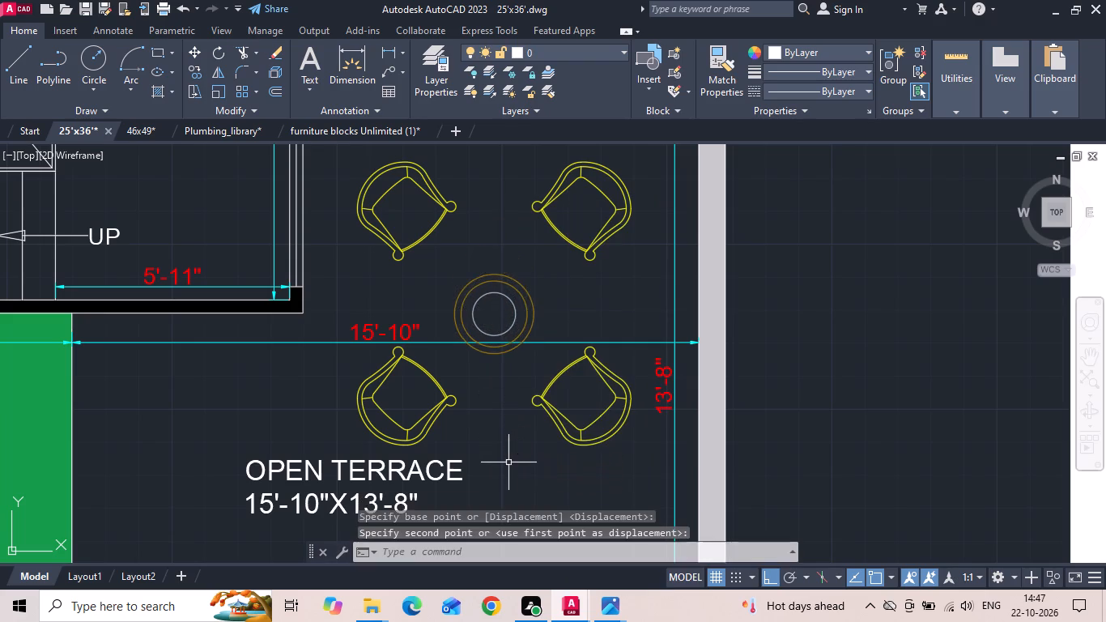
Move the two lower armchairs slightly straight up, closer to the round table.
{"action": "scroll", "coordinate": [491, 281], "scroll_direction": "down", "scroll_amount": 3}
{"action": "scroll", "coordinate": [489, 292], "scroll_direction": "up", "scroll_amount": 3}
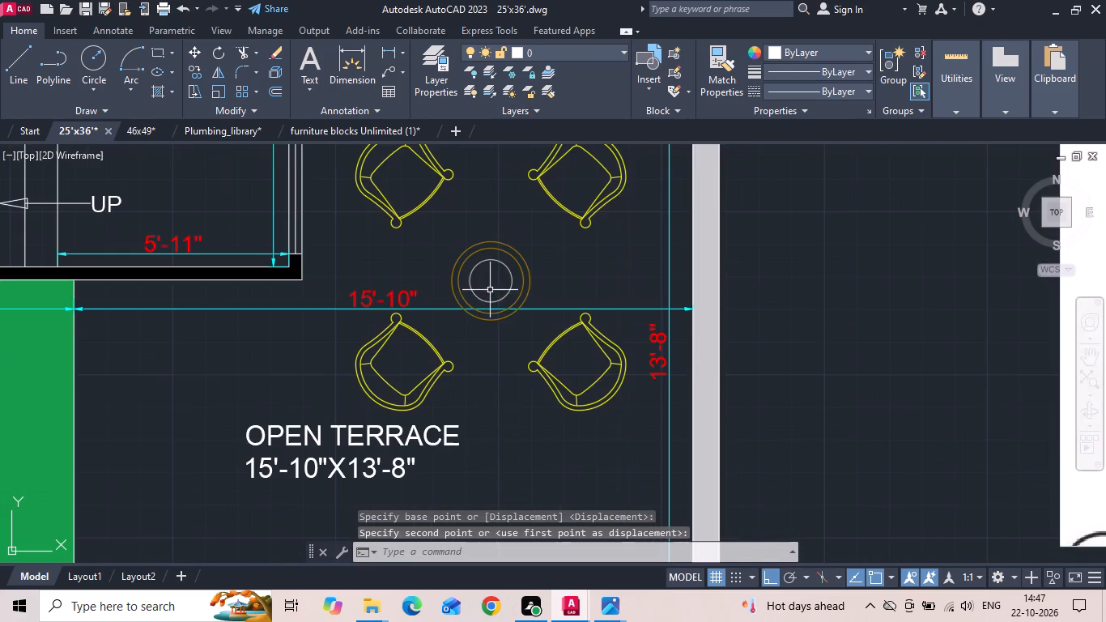
{"action": "left_click_drag", "start_coordinate": [570, 353], "coordinate": [538, 351]}
{"action": "left_click", "coordinate": [392, 356]}
{"action": "right_click", "coordinate": [391, 355]}
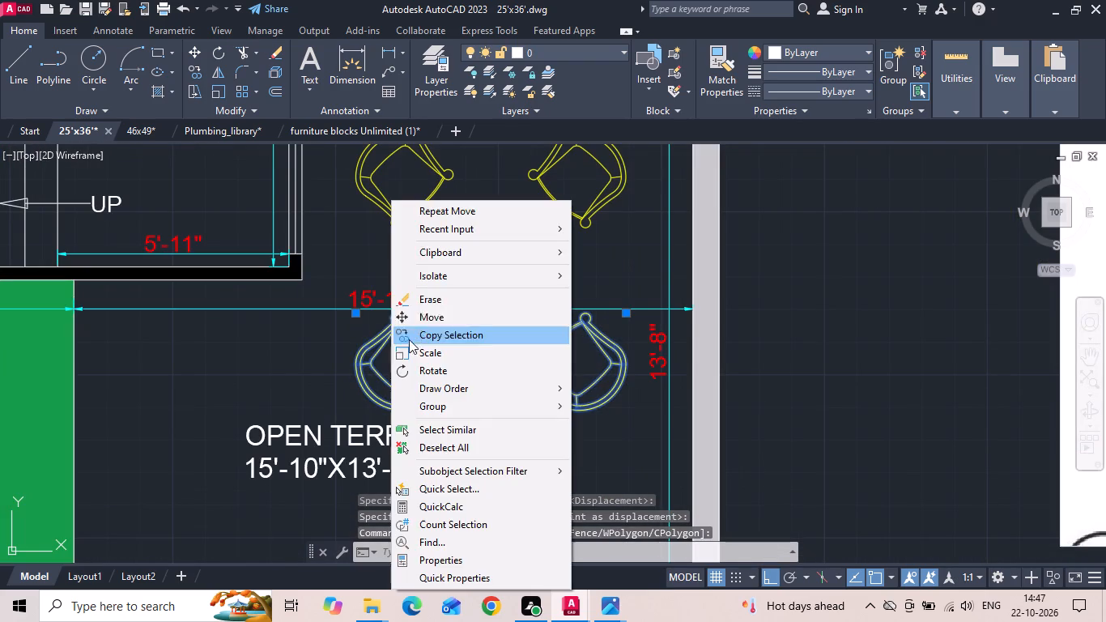
{"action": "left_click", "coordinate": [423, 309]}
{"action": "left_click", "coordinate": [502, 437]}
{"action": "left_click", "coordinate": [502, 431]}
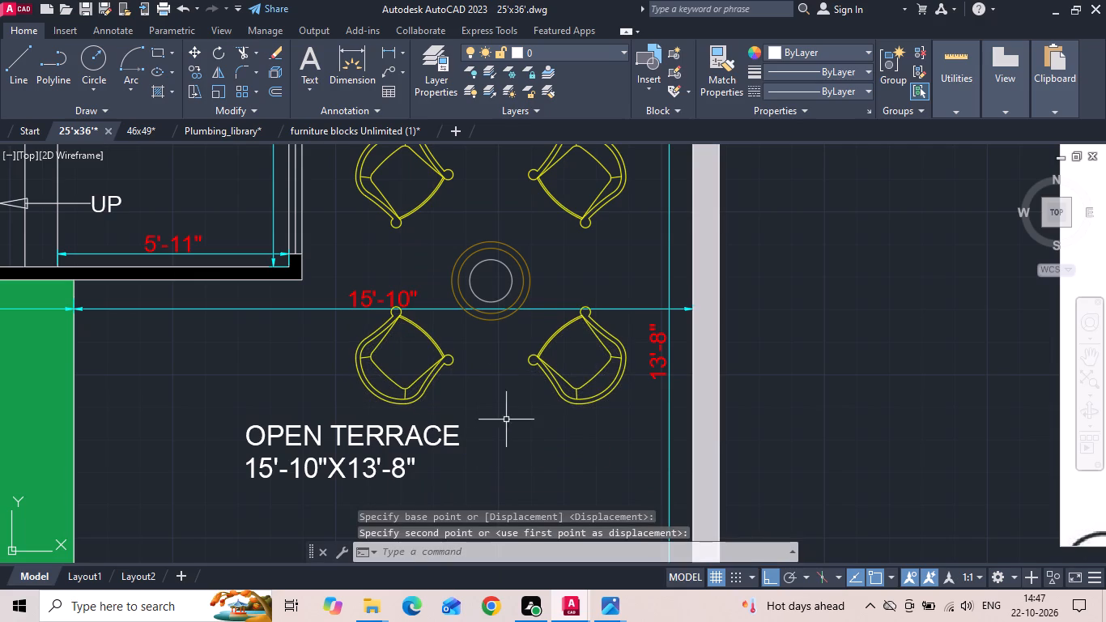
Move the two upper armchairs straight down, closer to the round table, so the seating is evenly spaced around it.
{"action": "left_click_drag", "start_coordinate": [559, 175], "coordinate": [551, 179]}
{"action": "left_click", "coordinate": [417, 179]}
{"action": "right_click", "coordinate": [414, 179]}
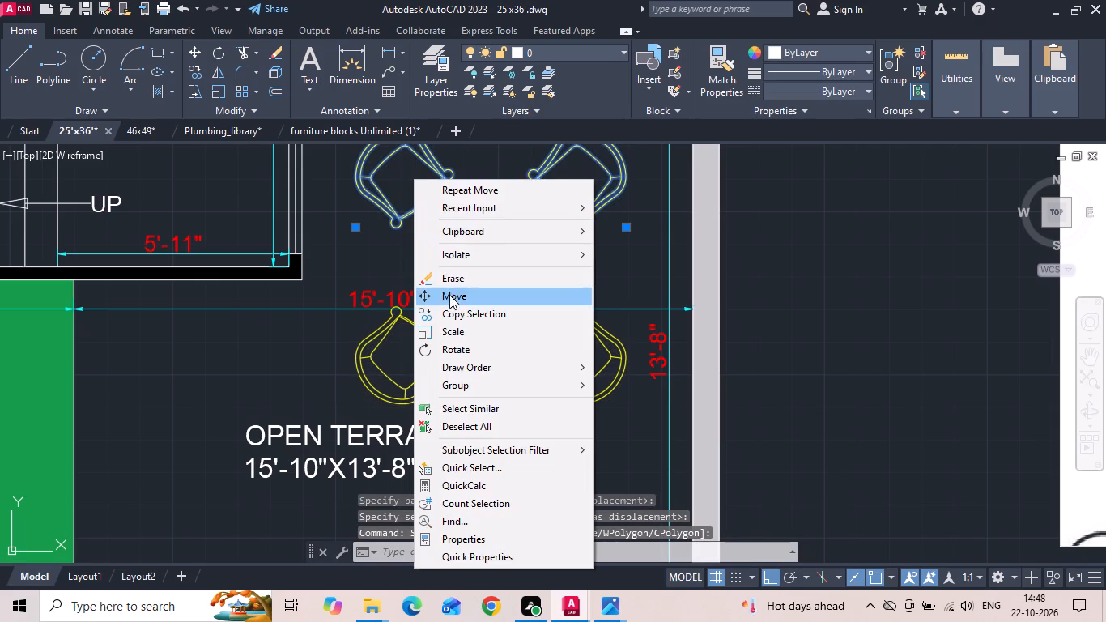
{"action": "left_click", "coordinate": [450, 295]}
{"action": "left_click", "coordinate": [516, 424]}
{"action": "left_click", "coordinate": [515, 448]}
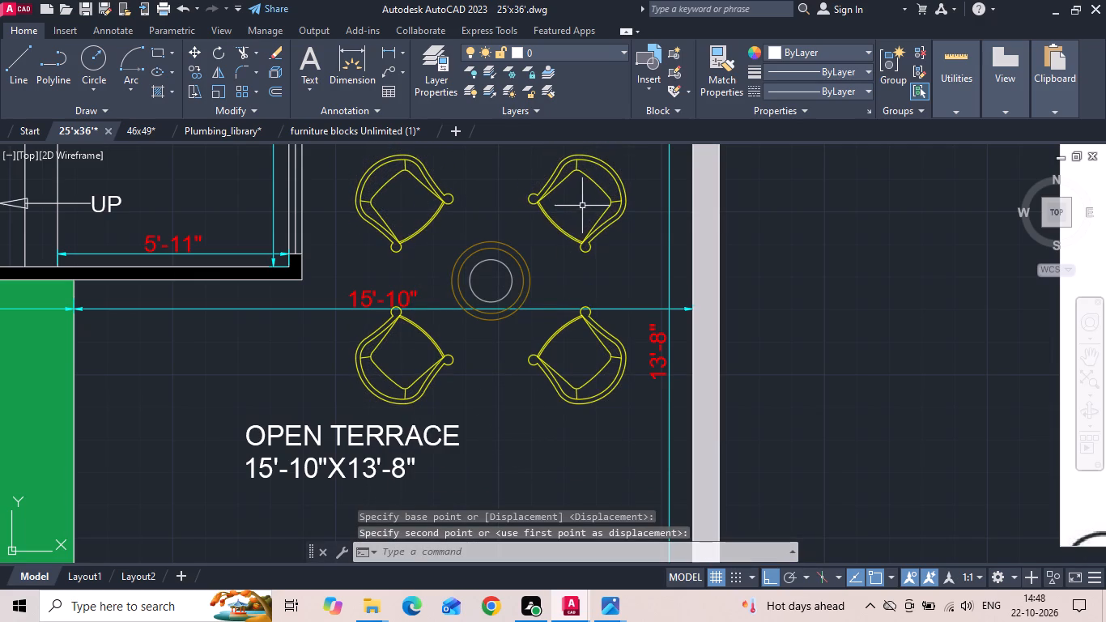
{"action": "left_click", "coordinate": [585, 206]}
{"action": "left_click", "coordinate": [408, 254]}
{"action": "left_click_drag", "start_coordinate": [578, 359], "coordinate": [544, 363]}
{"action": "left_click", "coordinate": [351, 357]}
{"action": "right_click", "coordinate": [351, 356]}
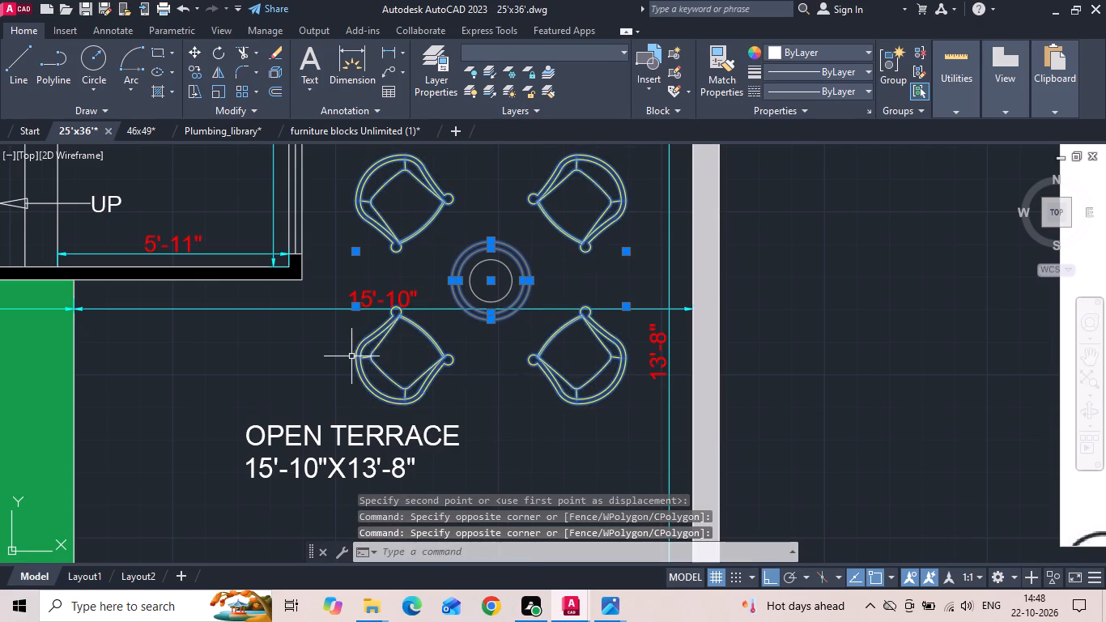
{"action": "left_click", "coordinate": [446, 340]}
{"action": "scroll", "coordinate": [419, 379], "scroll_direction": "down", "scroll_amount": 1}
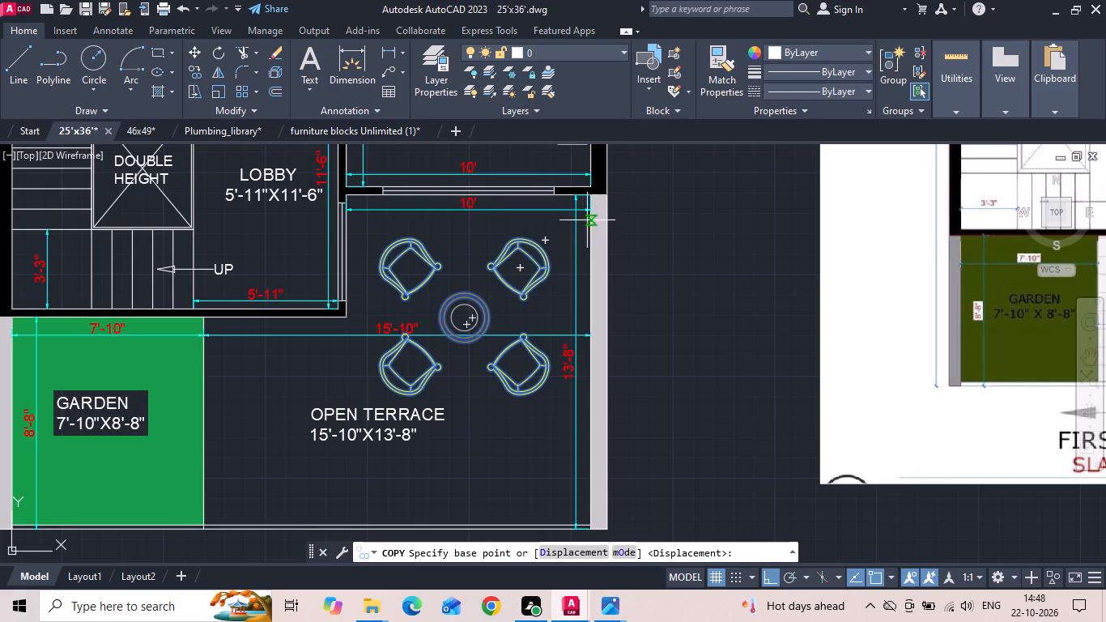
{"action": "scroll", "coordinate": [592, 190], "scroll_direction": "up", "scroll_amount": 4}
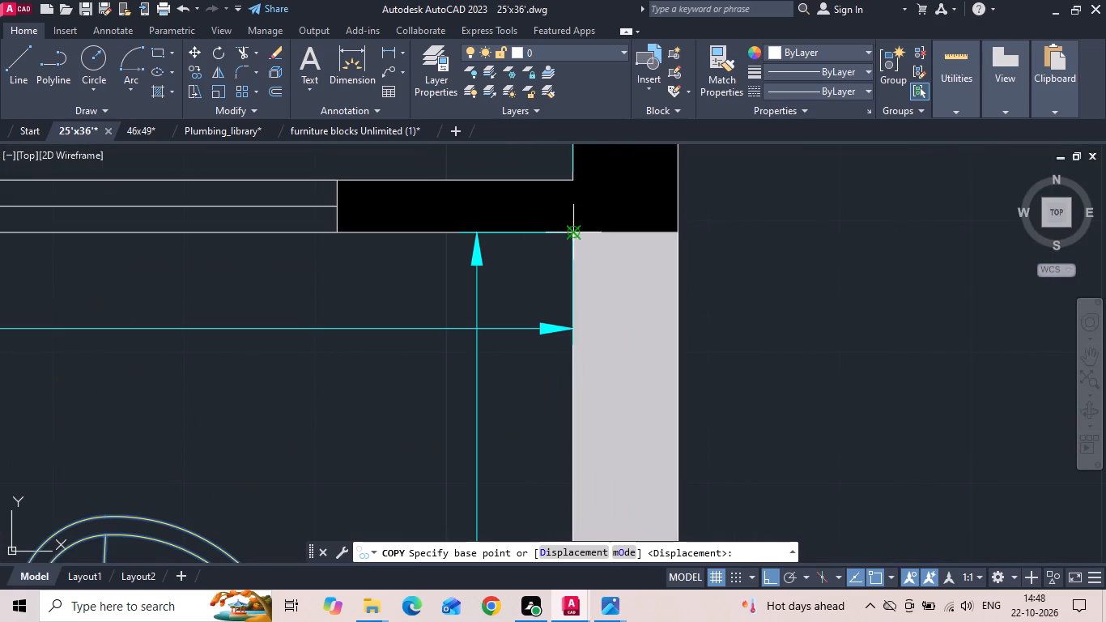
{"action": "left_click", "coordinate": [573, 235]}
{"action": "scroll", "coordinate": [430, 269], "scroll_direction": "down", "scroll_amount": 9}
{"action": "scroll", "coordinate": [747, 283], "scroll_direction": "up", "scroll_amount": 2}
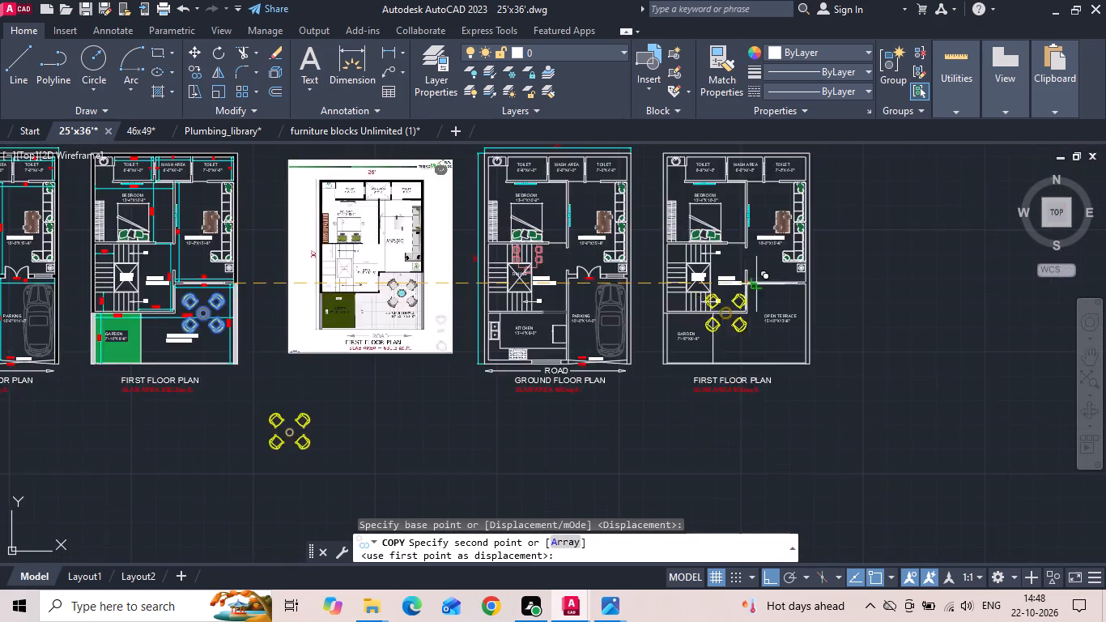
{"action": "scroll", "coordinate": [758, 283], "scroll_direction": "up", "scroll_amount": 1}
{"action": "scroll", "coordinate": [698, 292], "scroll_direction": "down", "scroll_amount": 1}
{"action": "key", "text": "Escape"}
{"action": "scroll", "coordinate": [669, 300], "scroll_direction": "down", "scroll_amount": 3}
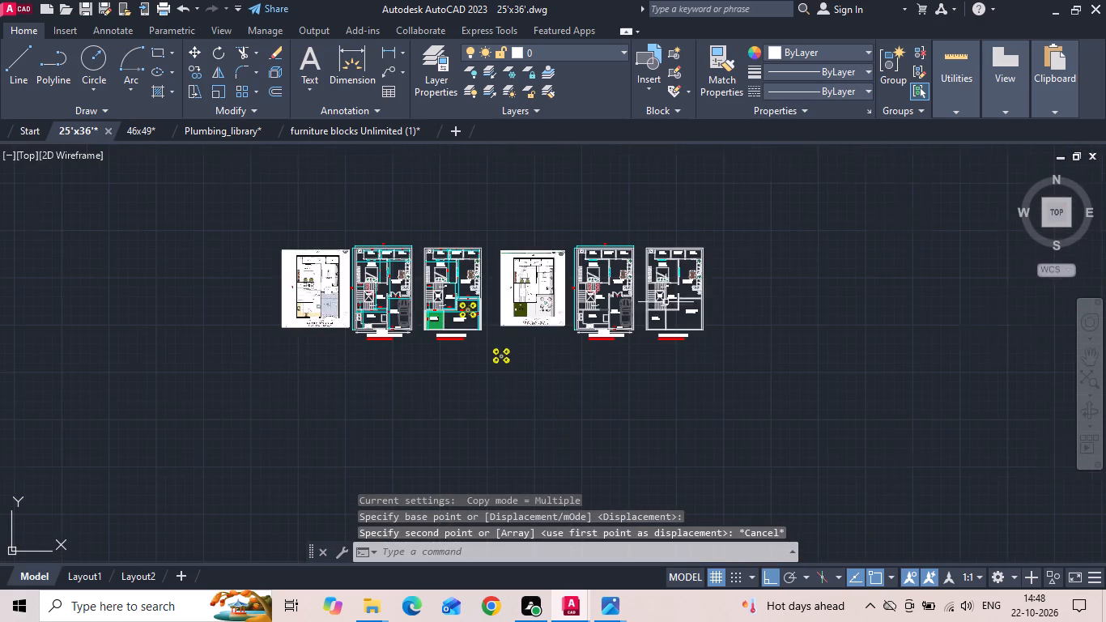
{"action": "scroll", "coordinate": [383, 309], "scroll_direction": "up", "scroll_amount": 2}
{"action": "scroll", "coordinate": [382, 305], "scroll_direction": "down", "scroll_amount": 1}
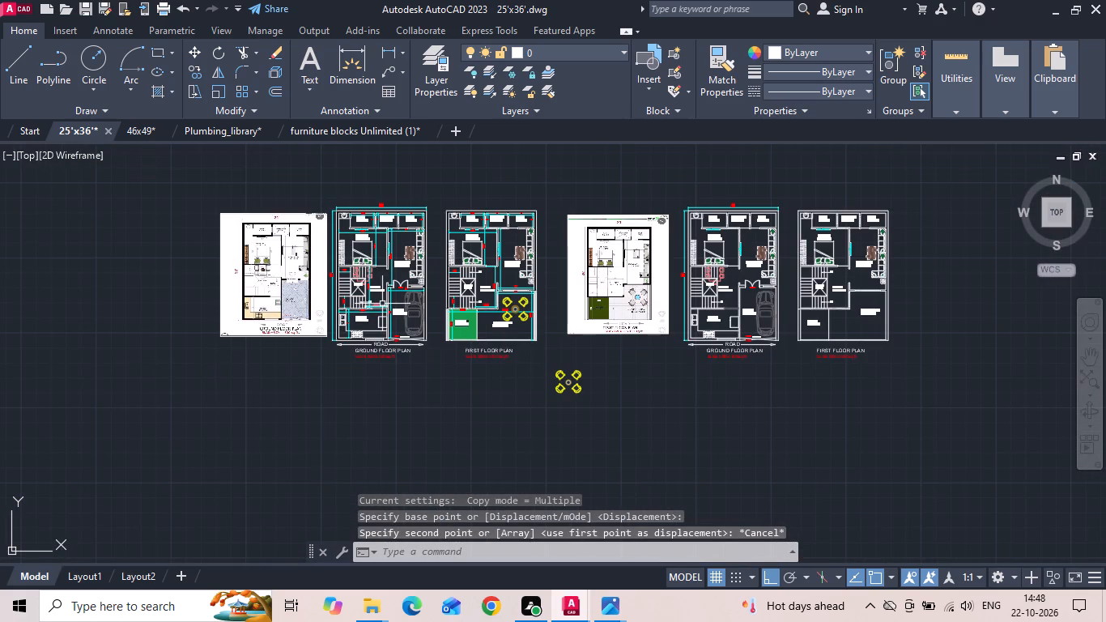
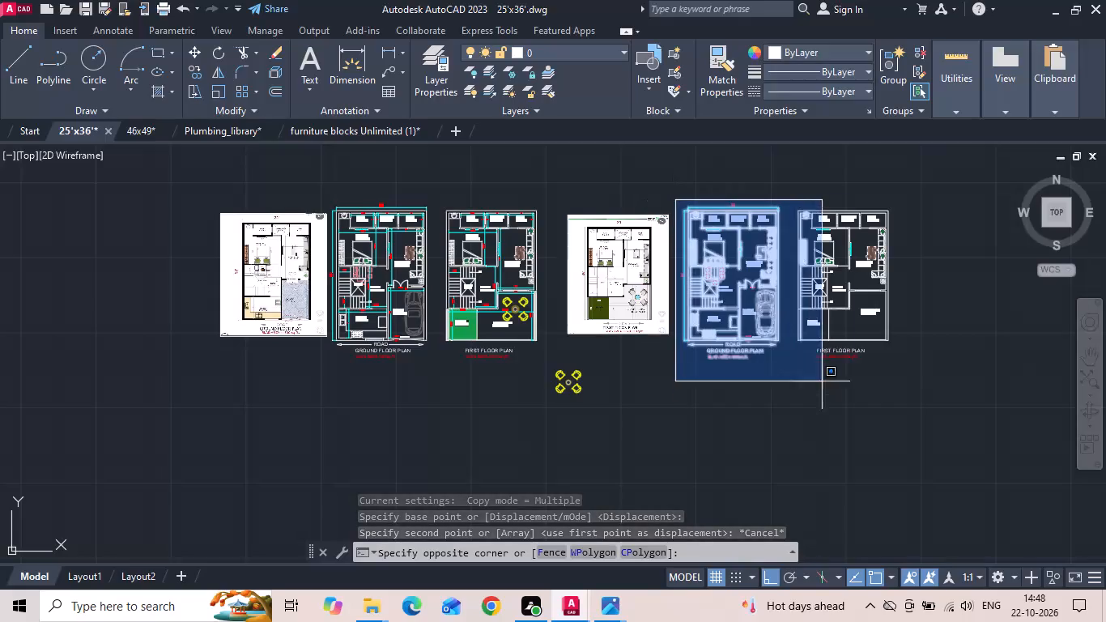
Erase the ground floor and first floor plans to the right of the second reference image.
{"action": "left_click", "coordinate": [936, 385]}
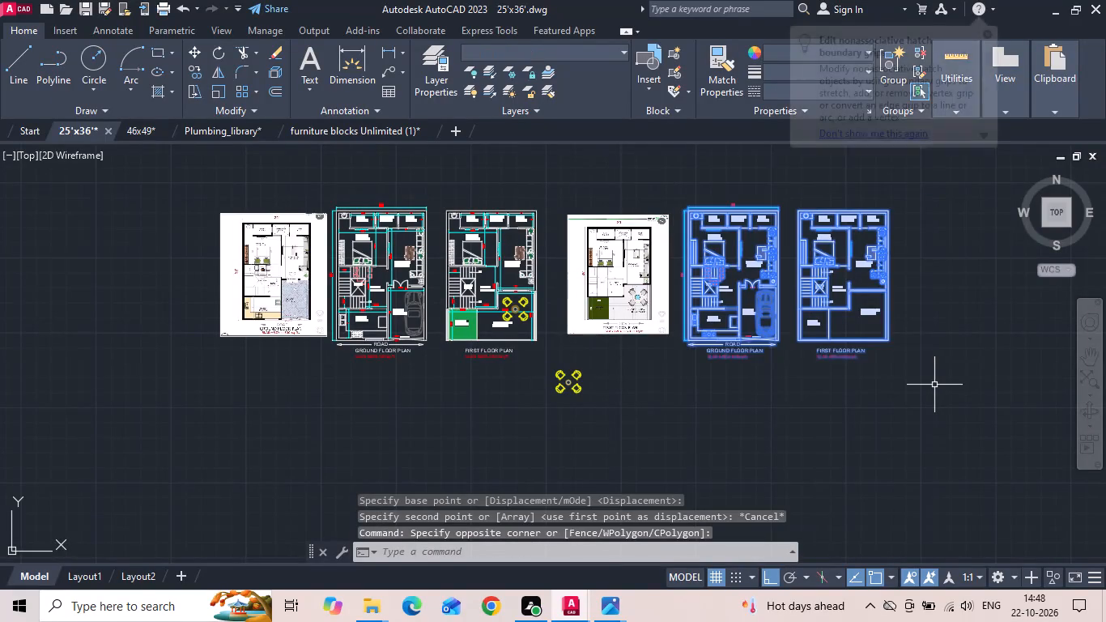
{"action": "key", "text": "Delete"}
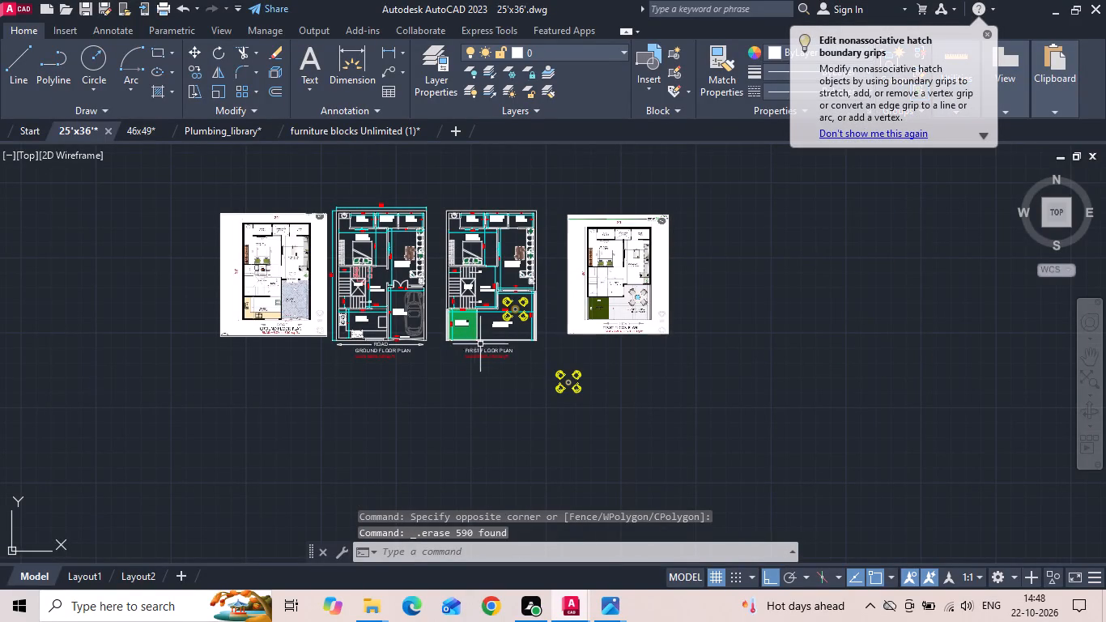
Erase the spare armchair and round table group lying below the floor plans.
{"action": "left_click_drag", "start_coordinate": [529, 350], "coordinate": [594, 400]}
{"action": "left_click", "coordinate": [637, 426]}
{"action": "key", "text": "Delete"}
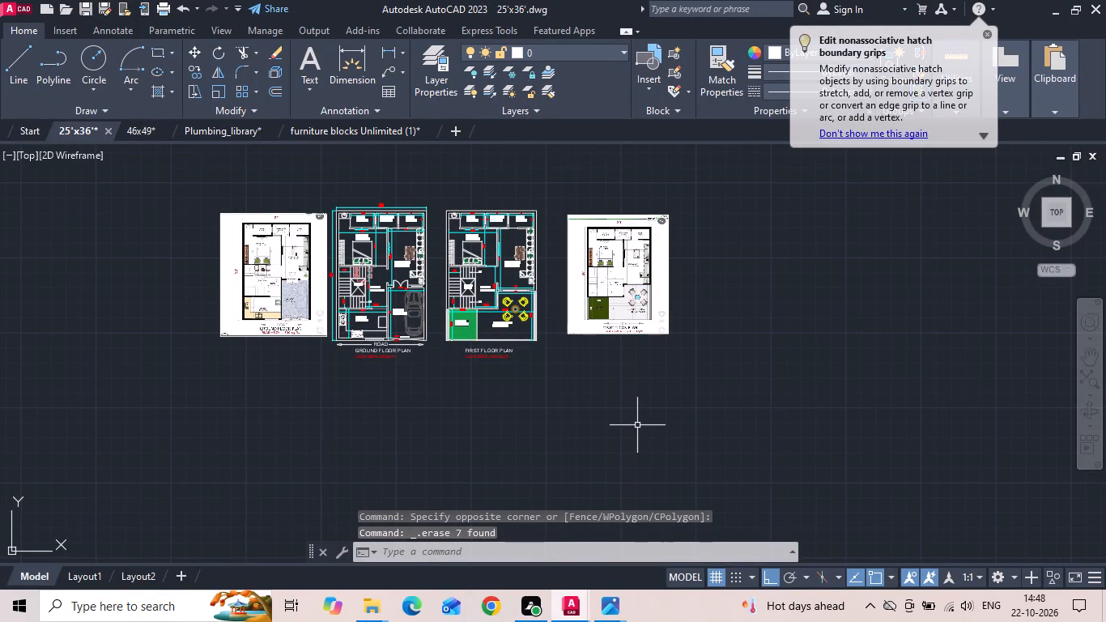
Erase both reference images beside the floor plans.
{"action": "left_click_drag", "start_coordinate": [700, 286], "coordinate": [694, 279]}
{"action": "left_click", "coordinate": [624, 200]}
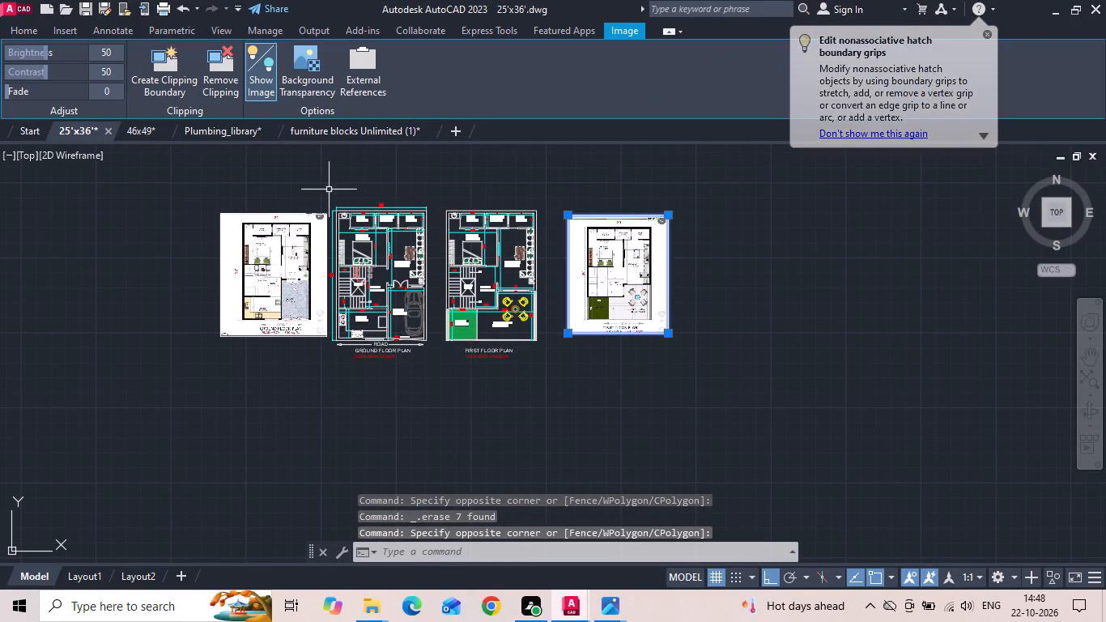
{"action": "left_click_drag", "start_coordinate": [308, 190], "coordinate": [270, 253]}
{"action": "left_click", "coordinate": [241, 291]}
{"action": "key", "text": "Delete"}
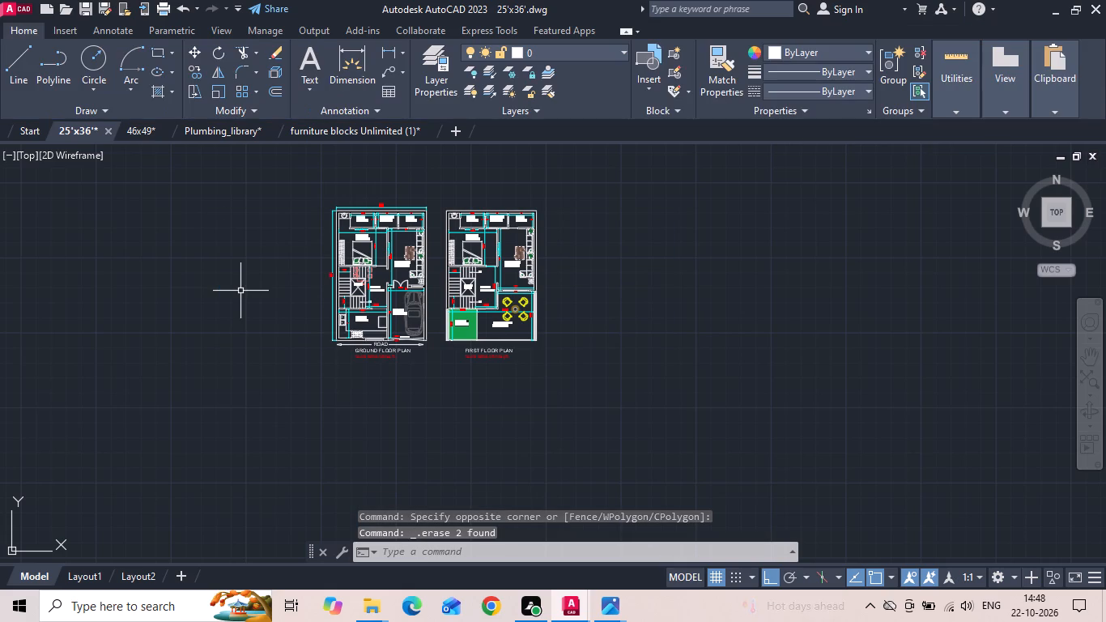
Copy the finished ground floor and first floor plans together straight to the right, leaving a clear gap.
{"action": "left_click", "coordinate": [309, 193]}
{"action": "left_click", "coordinate": [564, 398]}
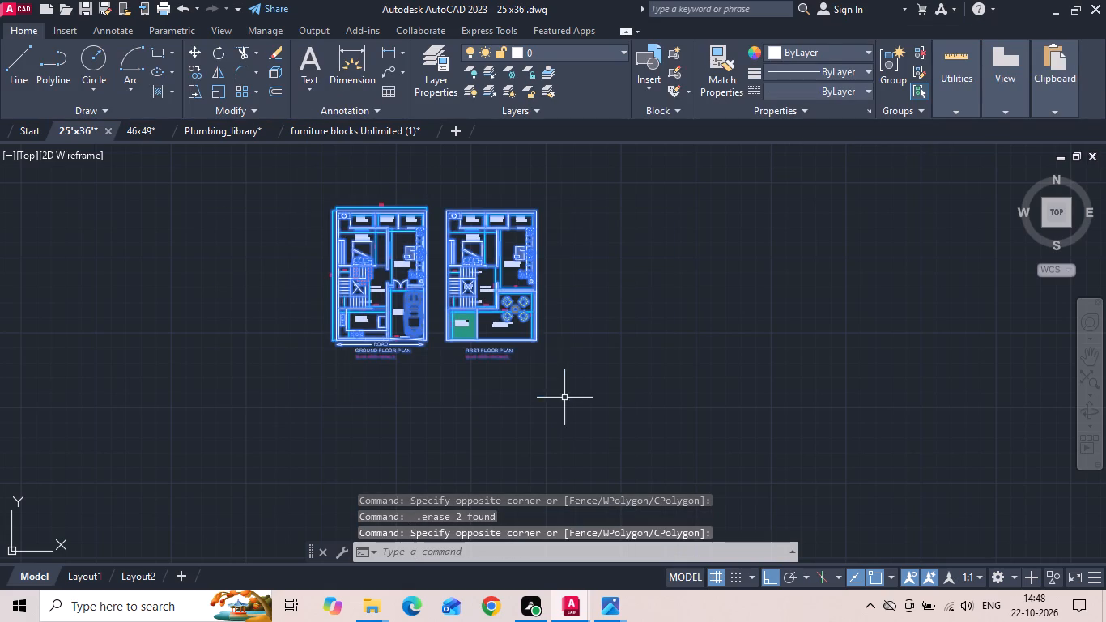
{"action": "right_click", "coordinate": [564, 398]}
{"action": "left_click", "coordinate": [640, 141]}
{"action": "left_click", "coordinate": [476, 390]}
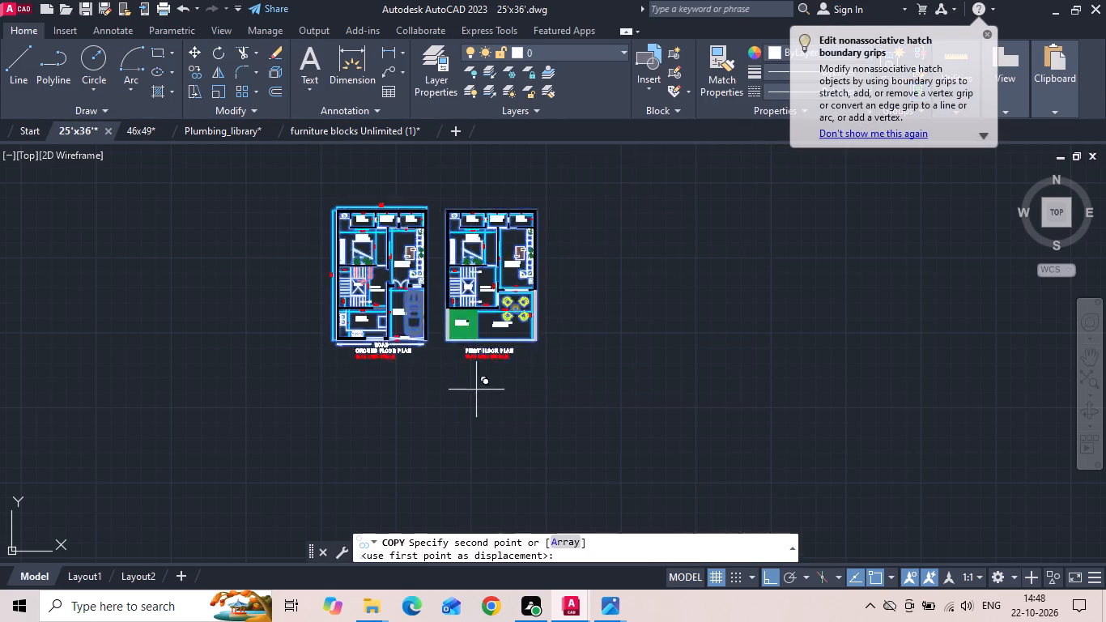
{"action": "left_click", "coordinate": [772, 419]}
{"action": "key", "text": "Escape"}
Erase the refrigerator and the horizontal counter line from the kitchen of the copied ground floor plan.
{"action": "scroll", "coordinate": [730, 296], "scroll_direction": "up", "scroll_amount": 1}
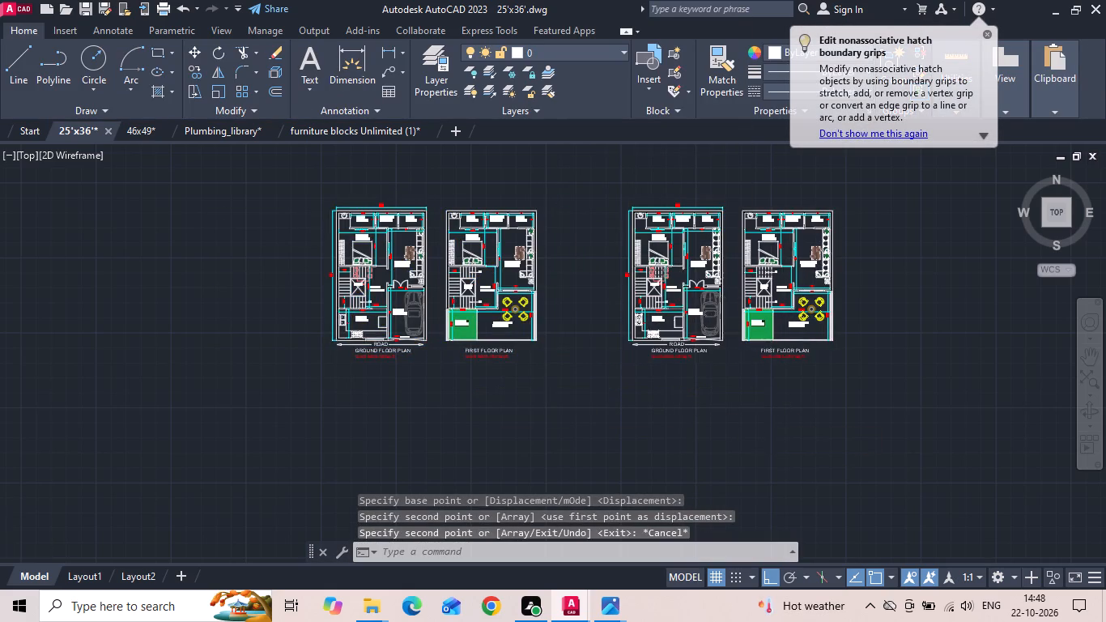
{"action": "scroll", "coordinate": [729, 296], "scroll_direction": "up", "scroll_amount": 1}
{"action": "scroll", "coordinate": [598, 404], "scroll_direction": "up", "scroll_amount": 1}
{"action": "scroll", "coordinate": [607, 324], "scroll_direction": "up", "scroll_amount": 2}
{"action": "left_click_drag", "start_coordinate": [591, 278], "coordinate": [578, 296]}
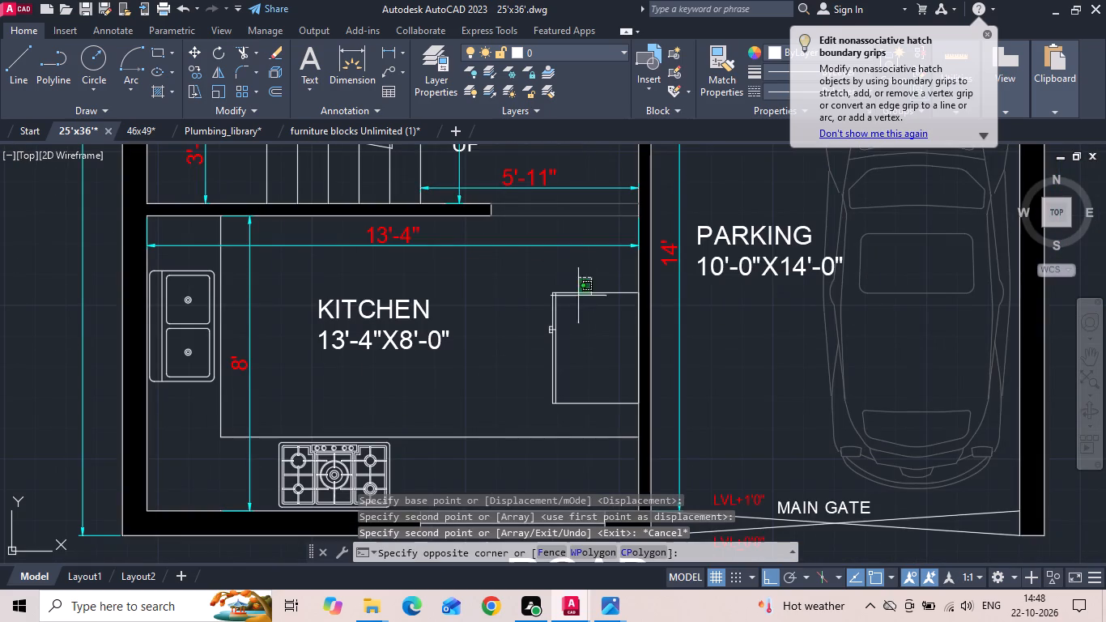
{"action": "left_click_drag", "start_coordinate": [578, 296], "coordinate": [555, 334]}
{"action": "left_click", "coordinate": [494, 445]}
{"action": "key", "text": "Delete"}
Erase the stove, the double sink and the remaining vertical counter line from the copied plan's kitchen.
{"action": "middle_click_drag", "start_coordinate": [489, 427], "coordinate": [509, 389]}
{"action": "left_click_drag", "start_coordinate": [423, 400], "coordinate": [327, 455]}
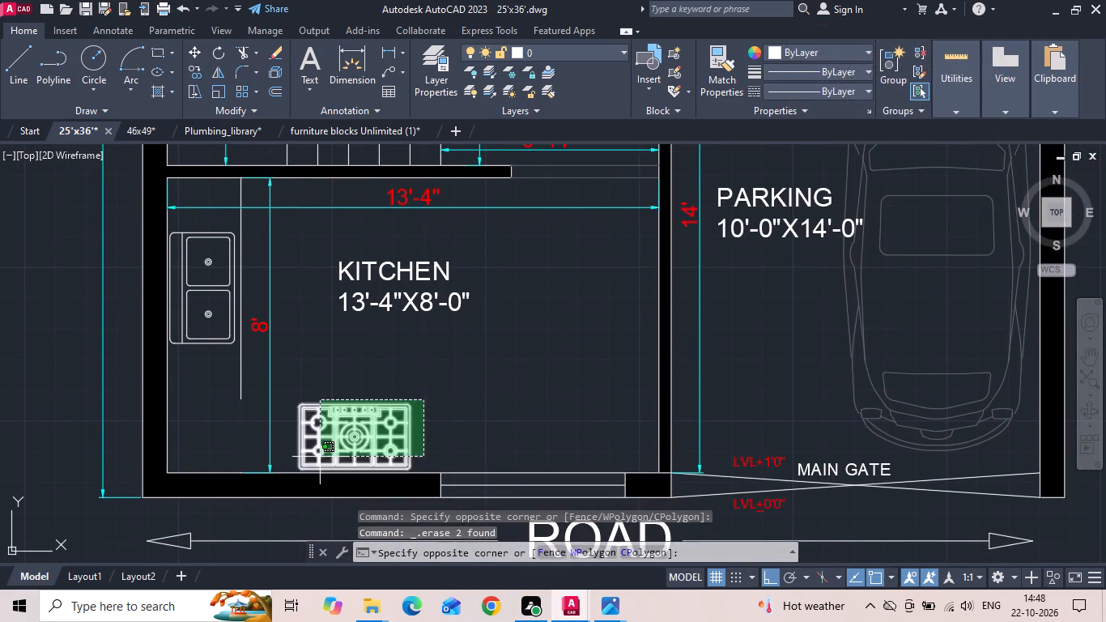
{"action": "left_click", "coordinate": [319, 457]}
{"action": "key", "text": "Delete"}
{"action": "left_click_drag", "start_coordinate": [237, 273], "coordinate": [233, 287]}
{"action": "left_click", "coordinate": [218, 325]}
{"action": "key", "text": "Delete"}
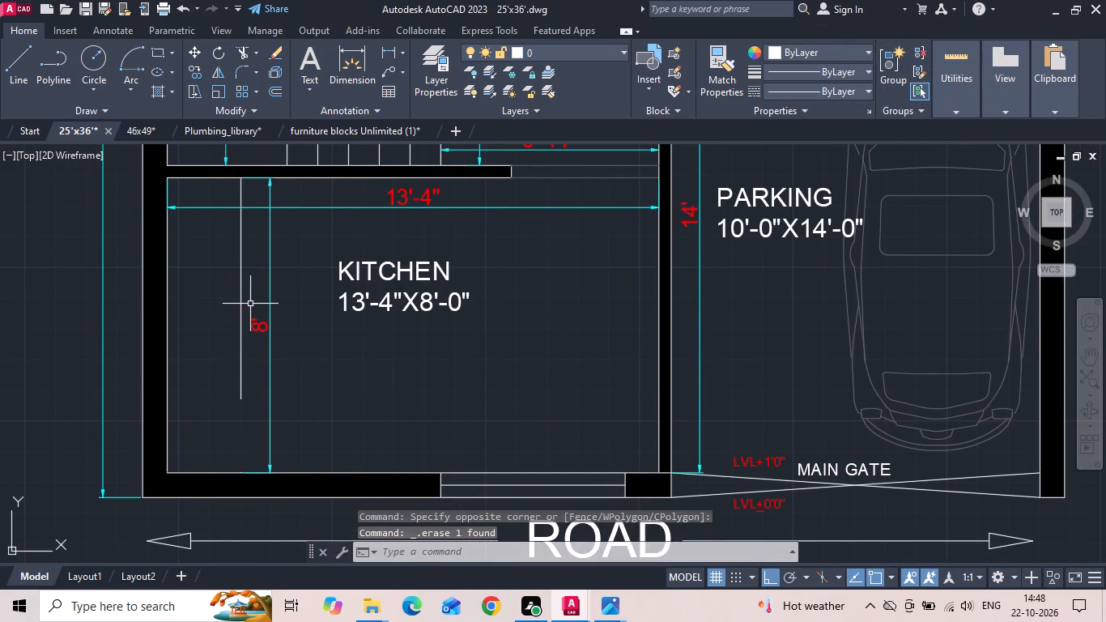
{"action": "left_click_drag", "start_coordinate": [248, 307], "coordinate": [211, 352]}
{"action": "left_click", "coordinate": [206, 362]}
{"action": "key", "text": "Delete"}
Erase the car from the parking area of the copied ground floor plan.
{"action": "scroll", "coordinate": [223, 369], "scroll_direction": "down", "scroll_amount": 2}
{"action": "left_click", "coordinate": [475, 361]}
{"action": "key", "text": "Delete"}
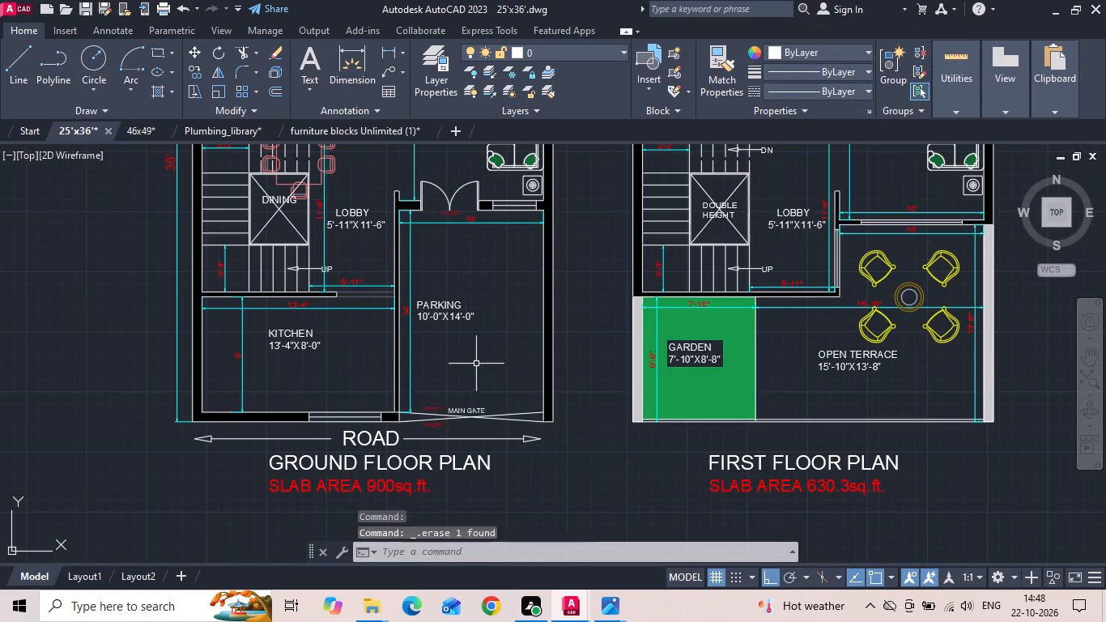
Erase the lower sofa section, the corner side table and the coffee table from the ground floor living room.
{"action": "middle_click_drag", "start_coordinate": [468, 373], "coordinate": [466, 520]}
{"action": "left_click", "coordinate": [492, 313]}
{"action": "key", "text": "Delete"}
{"action": "left_click", "coordinate": [527, 331]}
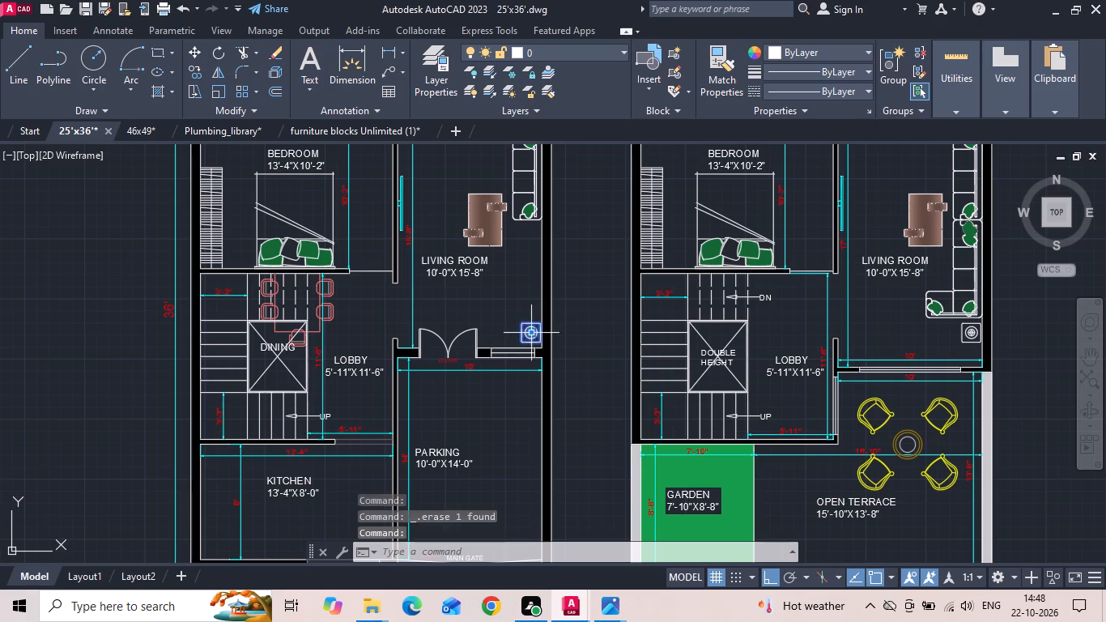
{"action": "key", "text": "Delete"}
{"action": "left_click", "coordinate": [496, 211]}
{"action": "key", "text": "Delete"}
Erase the rest of the sofa and its cushions along the ground floor living room's right wall.
{"action": "left_click", "coordinate": [525, 183]}
{"action": "key", "text": "Delete"}
{"action": "left_click", "coordinate": [513, 214]}
{"action": "key", "text": "Delete"}
{"action": "middle_click_drag", "start_coordinate": [513, 243], "coordinate": [513, 288]}
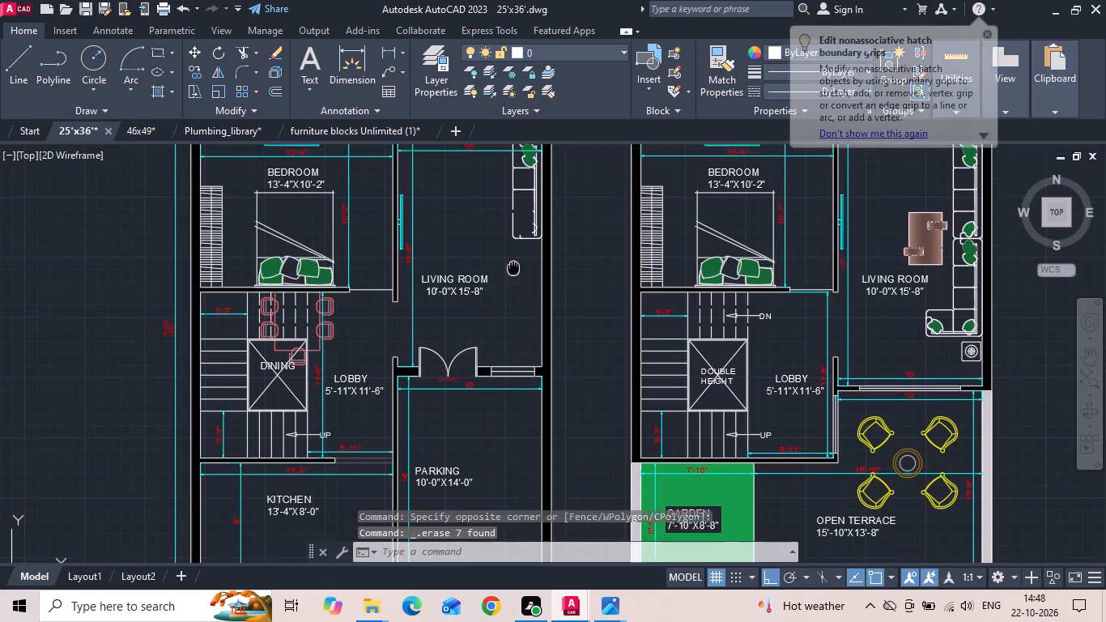
{"action": "middle_click_drag", "start_coordinate": [513, 288], "coordinate": [513, 390]}
{"action": "scroll", "coordinate": [512, 368], "scroll_direction": "up", "scroll_amount": 1}
{"action": "left_click_drag", "start_coordinate": [491, 375], "coordinate": [502, 366]}
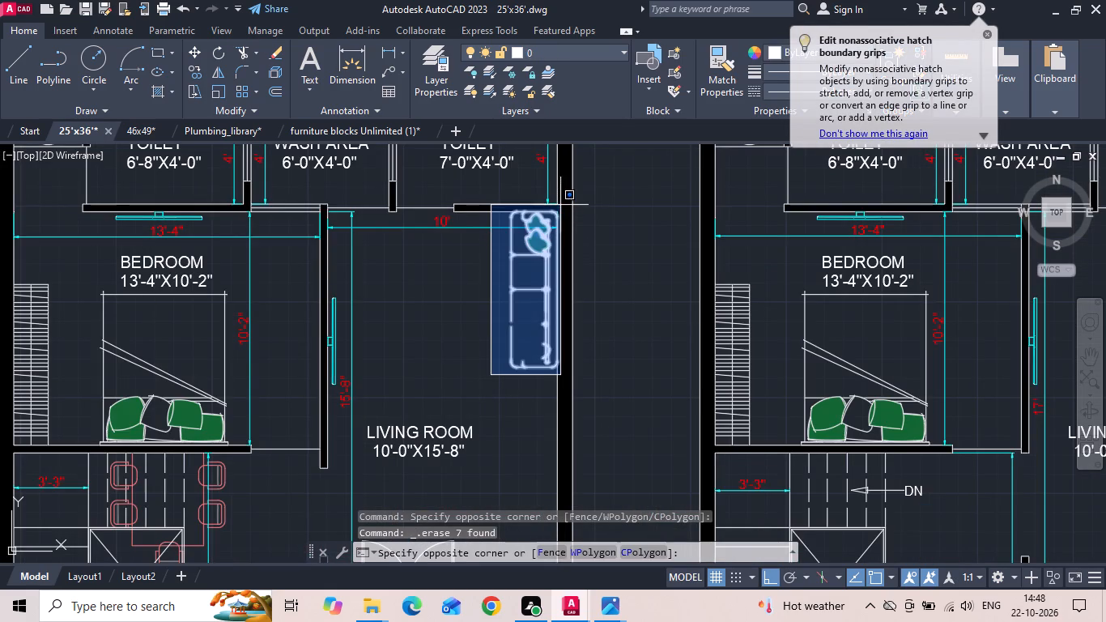
{"action": "left_click", "coordinate": [559, 209]}
{"action": "key", "text": "Delete"}
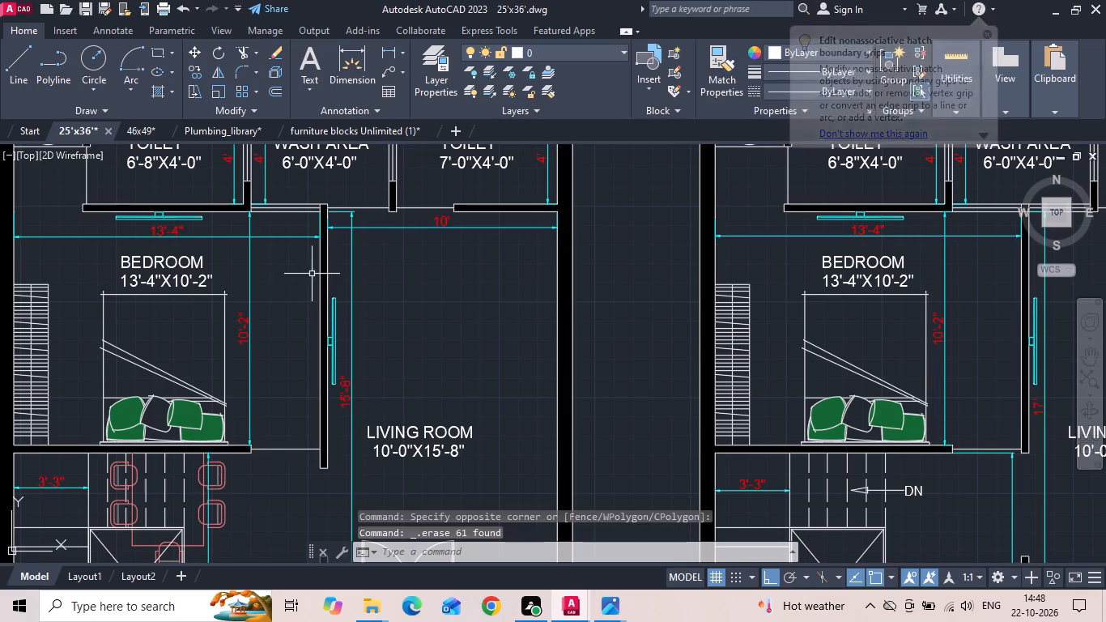
Erase the TV unit from the left wall of the ground floor living room.
{"action": "left_click_drag", "start_coordinate": [313, 271], "coordinate": [324, 313]}
{"action": "left_click", "coordinate": [342, 396]}
{"action": "key", "text": "Delete"}
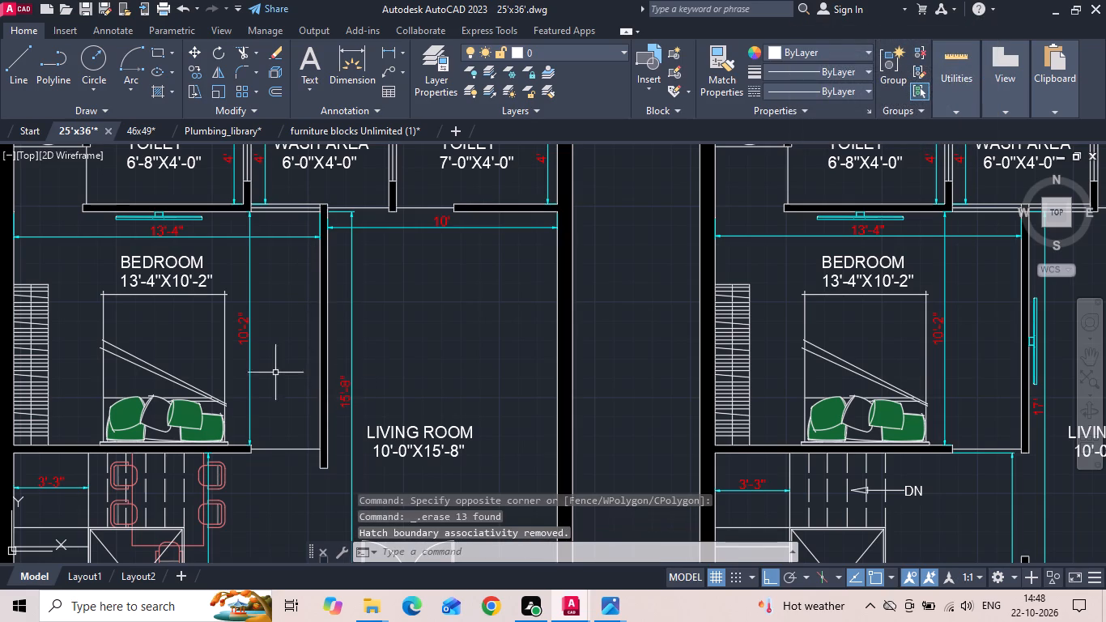
Erase the bed linework and the wardrobe from the copied ground floor plan's bedroom.
{"action": "left_click_drag", "start_coordinate": [231, 359], "coordinate": [198, 362]}
{"action": "left_click", "coordinate": [27, 369]}
{"action": "middle_click_drag", "start_coordinate": [70, 366], "coordinate": [245, 361]}
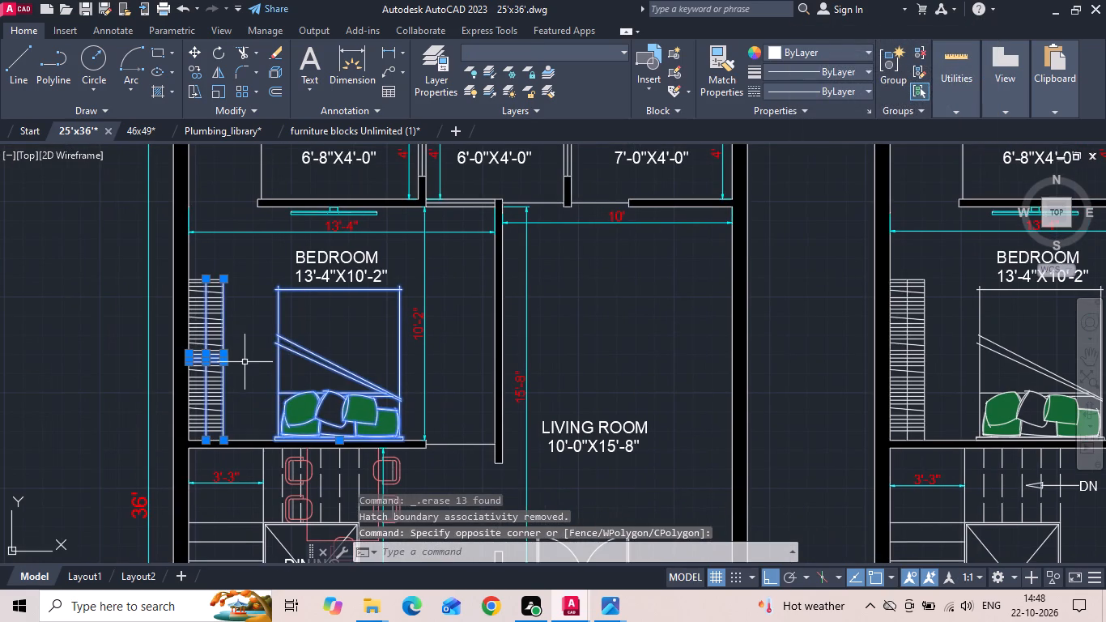
{"action": "key", "text": "Delete"}
{"action": "left_click_drag", "start_coordinate": [233, 271], "coordinate": [206, 359]}
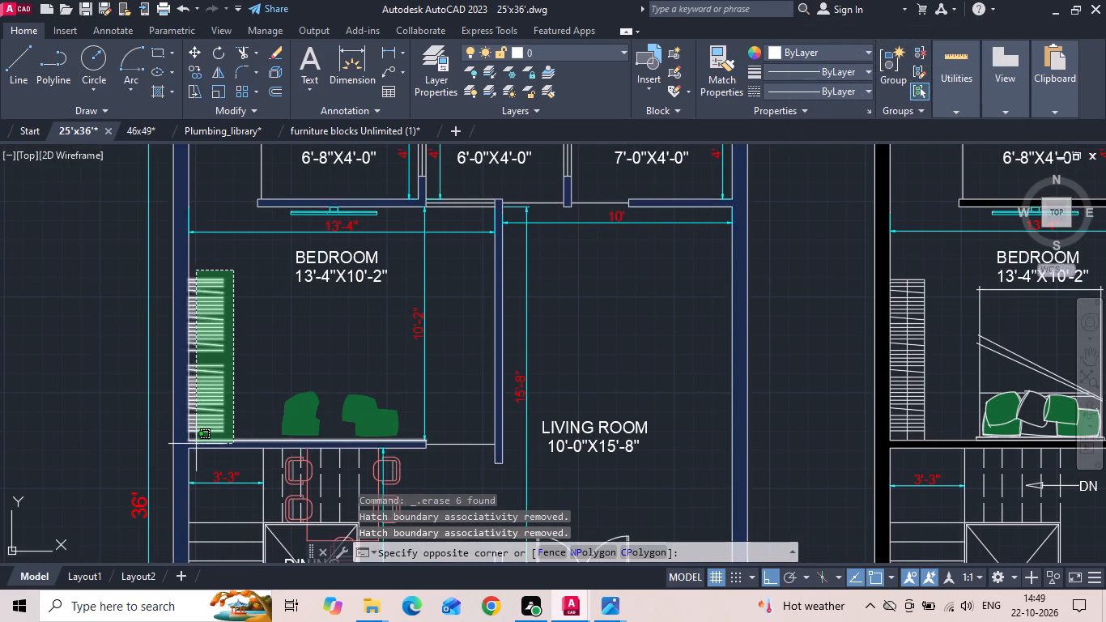
{"action": "left_click", "coordinate": [200, 431]}
{"action": "key", "text": "Delete"}
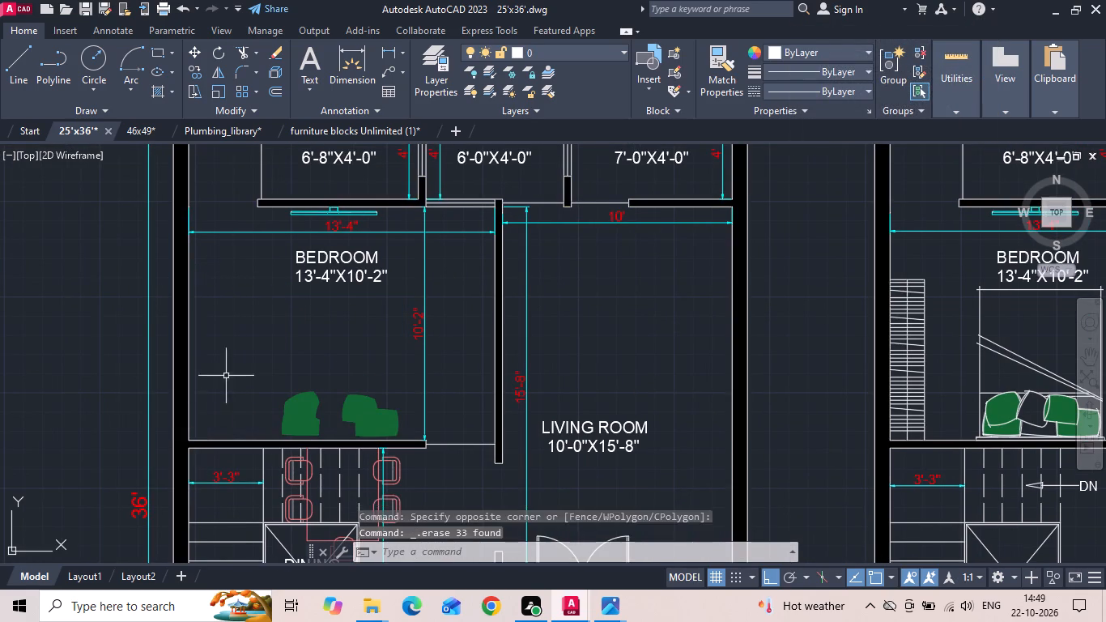
Erase the dining table, its lower end chair and the two right-hand chairs over the ground floor staircase.
{"action": "middle_click_drag", "start_coordinate": [232, 367], "coordinate": [249, 282]}
{"action": "scroll", "coordinate": [351, 505], "scroll_direction": "up", "scroll_amount": 2}
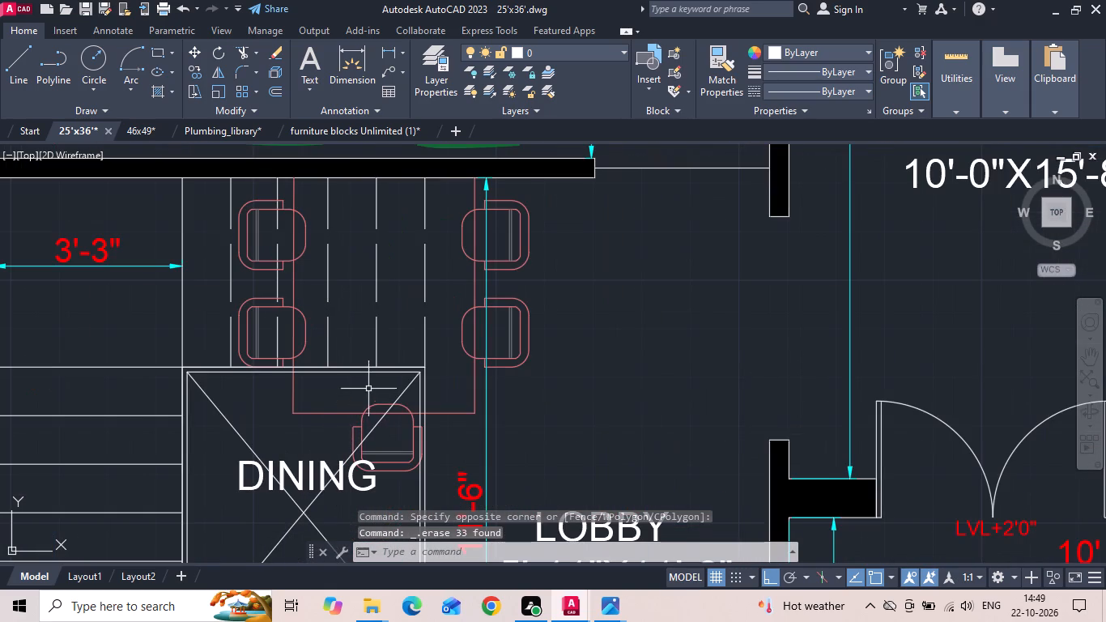
{"action": "left_click_drag", "start_coordinate": [368, 389], "coordinate": [355, 411]}
{"action": "left_click", "coordinate": [275, 427]}
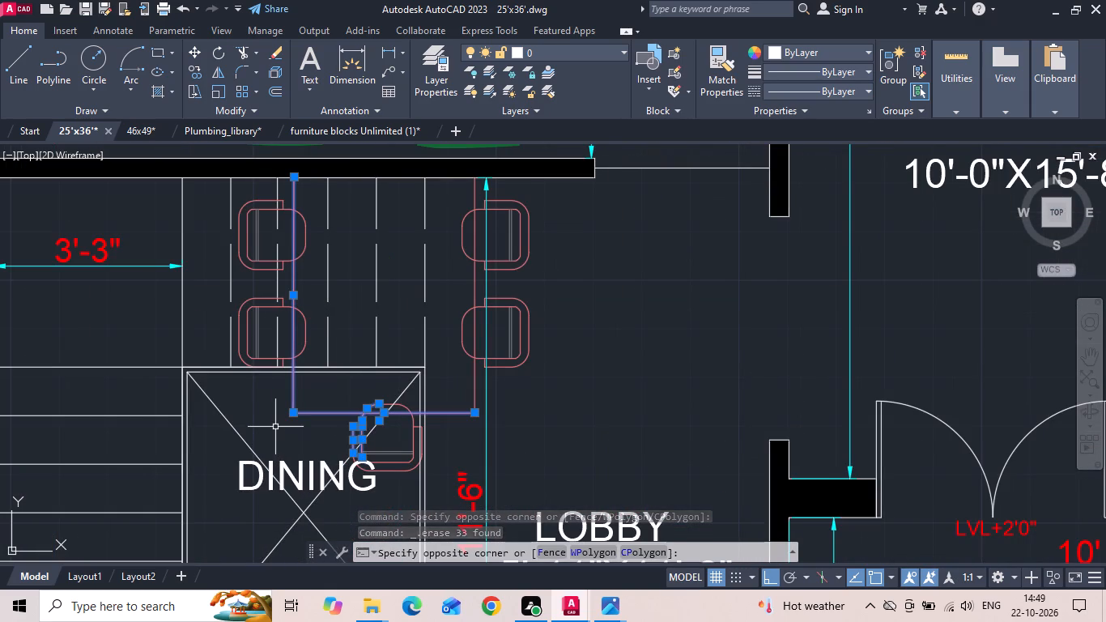
{"action": "key", "text": "Delete"}
{"action": "left_click_drag", "start_coordinate": [321, 387], "coordinate": [350, 430]}
{"action": "left_click", "coordinate": [467, 492]}
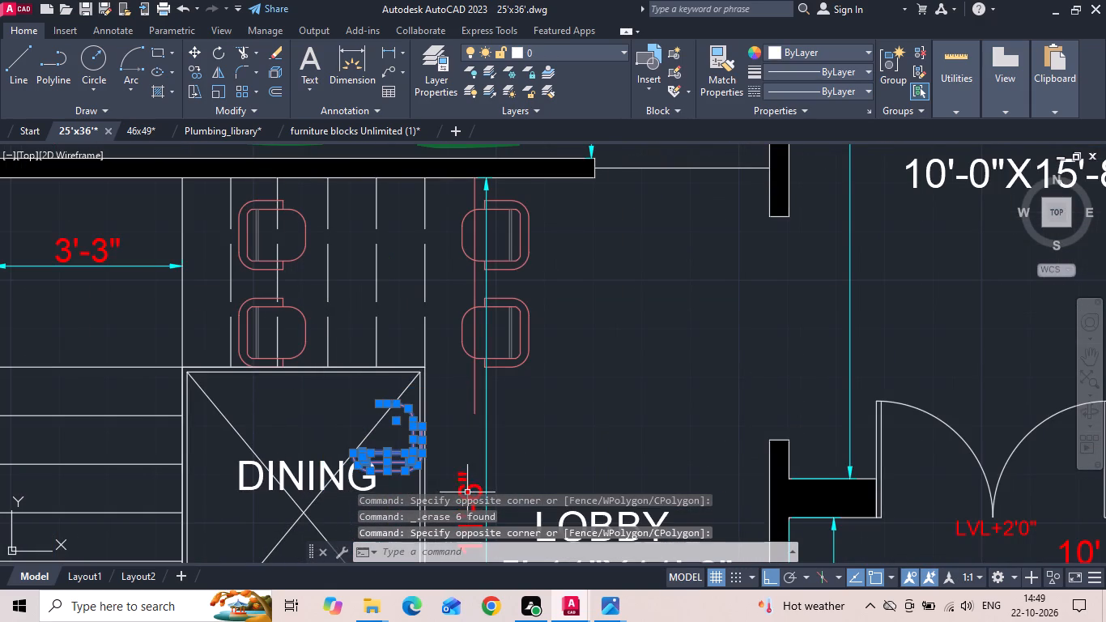
{"action": "key", "text": "Insert"}
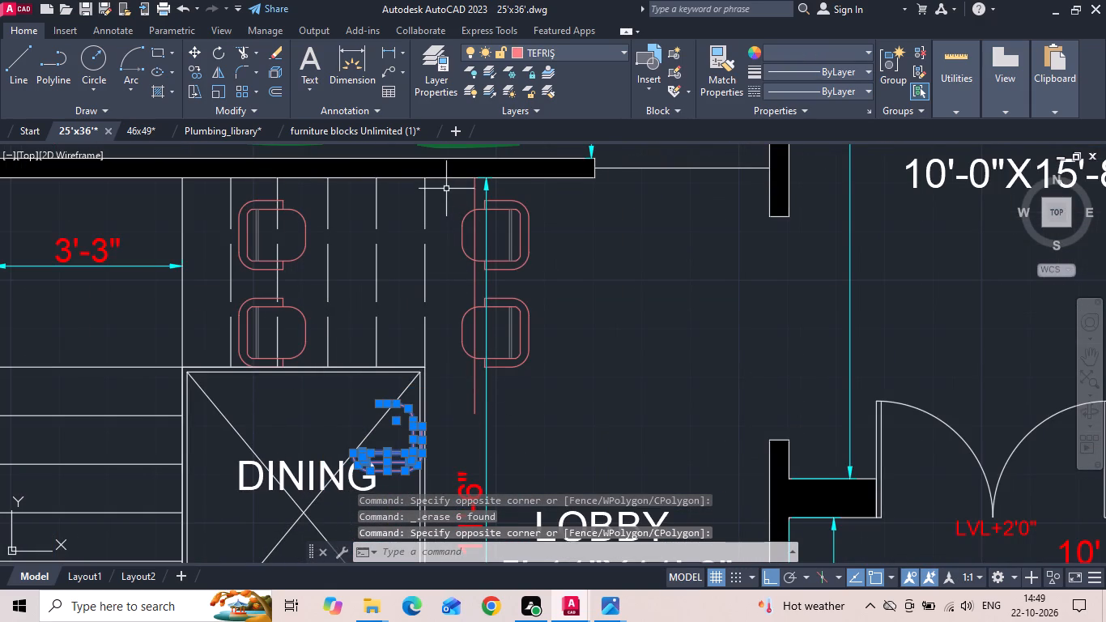
{"action": "left_click_drag", "start_coordinate": [448, 185], "coordinate": [463, 259]}
{"action": "left_click", "coordinate": [557, 407]}
{"action": "key", "text": "Insert"}
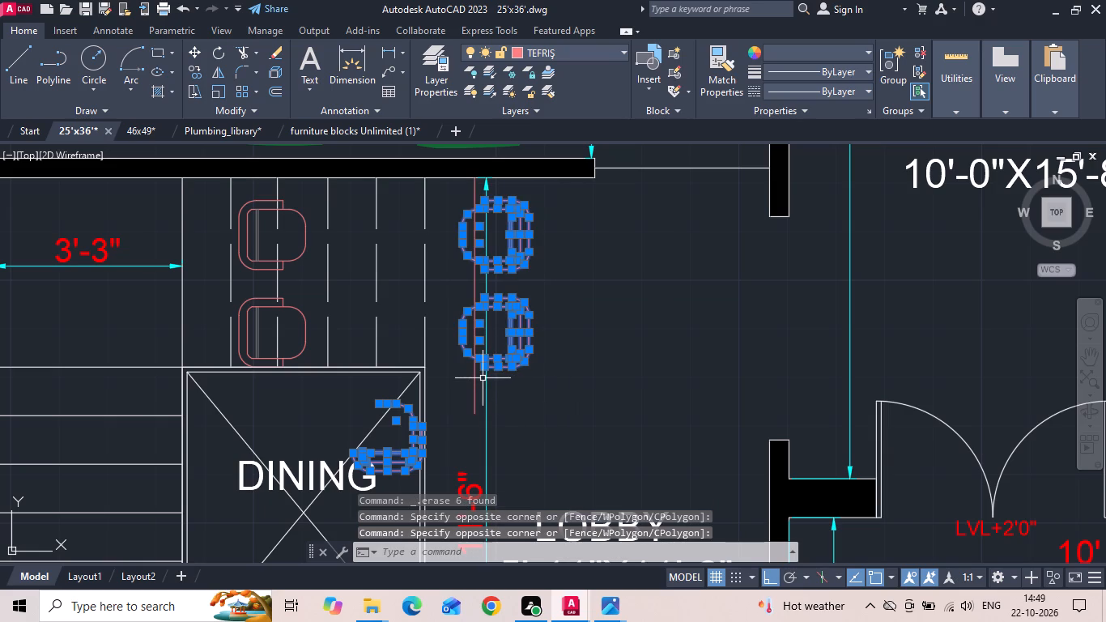
{"action": "key", "text": "Delete"}
{"action": "left_click", "coordinate": [475, 381]}
{"action": "key", "text": "Delete"}
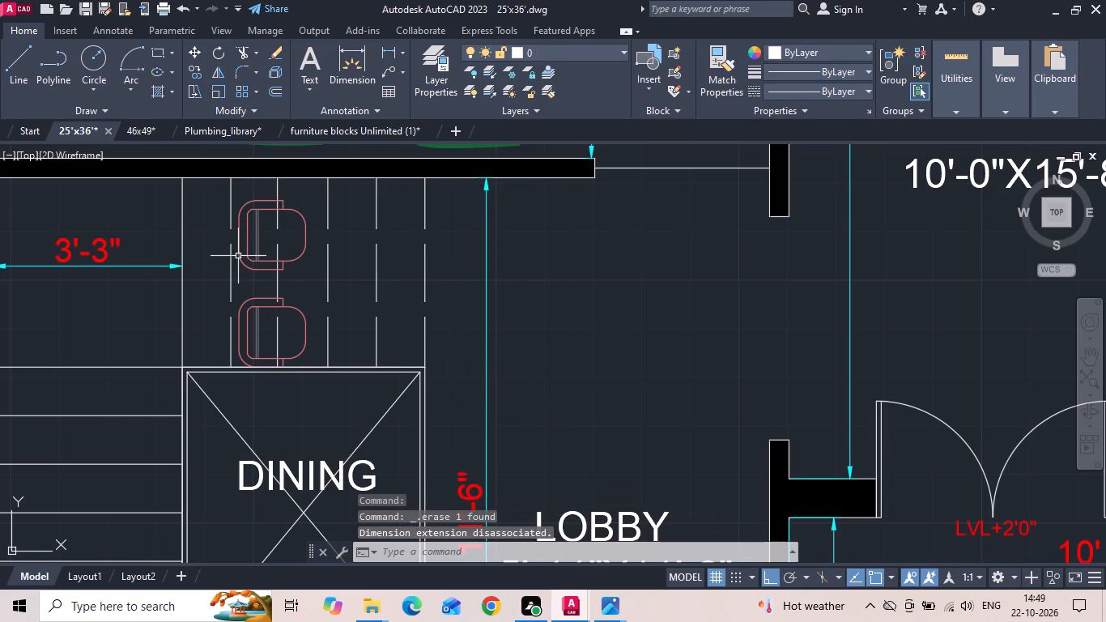
Erase the two left-hand dining chairs and their leftover fragments over the stair treads.
{"action": "left_click_drag", "start_coordinate": [236, 181], "coordinate": [239, 188]}
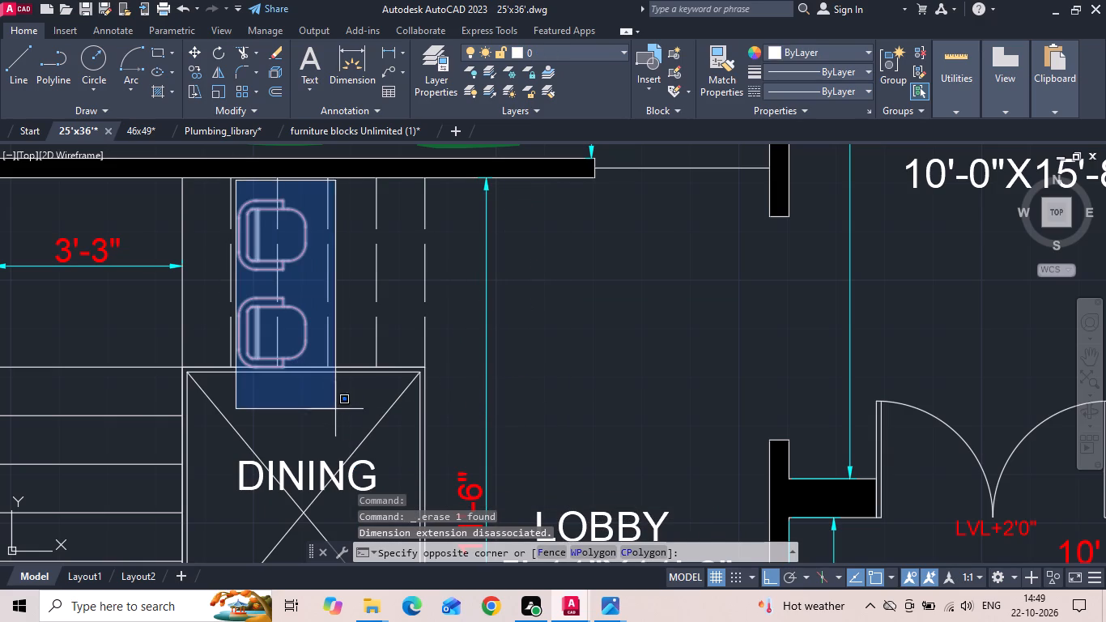
{"action": "scroll", "coordinate": [313, 363], "scroll_direction": "up", "scroll_amount": 1}
{"action": "left_click", "coordinate": [312, 360]}
{"action": "key", "text": "Delete"}
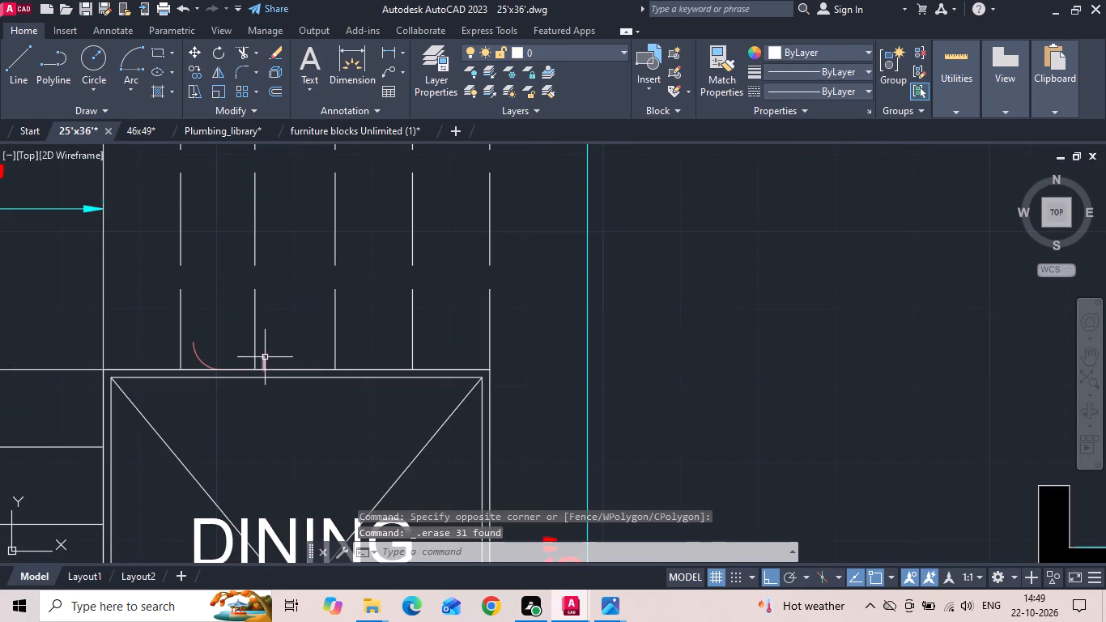
{"action": "left_click", "coordinate": [264, 357]}
{"action": "key", "text": "Delete"}
{"action": "left_click", "coordinate": [206, 361]}
{"action": "key", "text": "Delete"}
{"action": "scroll", "coordinate": [308, 379], "scroll_direction": "down", "scroll_amount": 1}
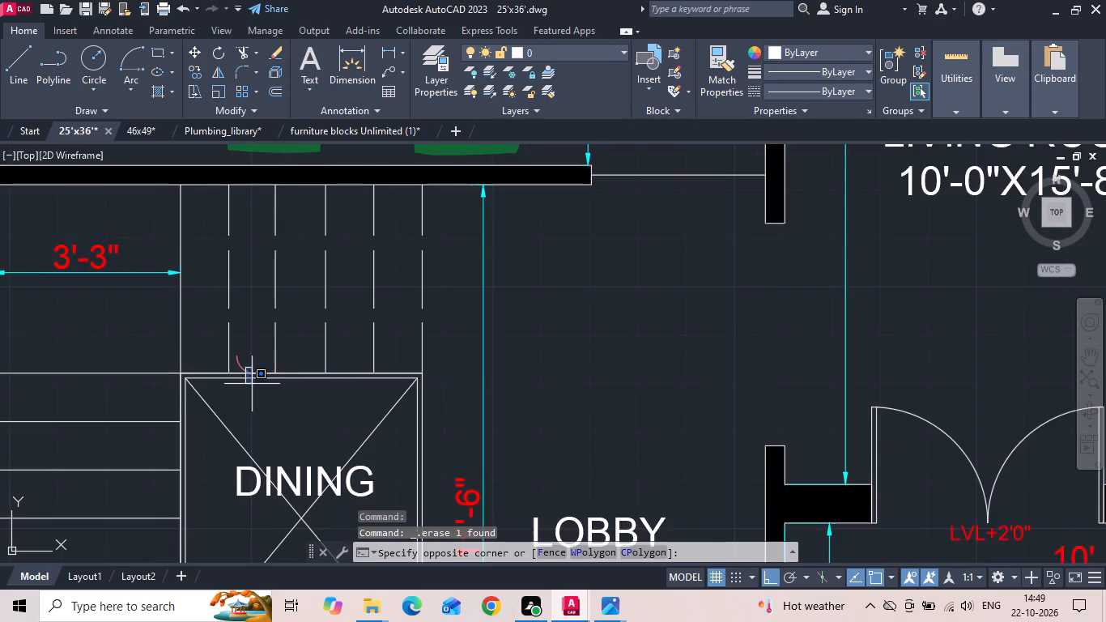
{"action": "scroll", "coordinate": [201, 361], "scroll_direction": "up", "scroll_amount": 1}
{"action": "left_click", "coordinate": [253, 356]}
{"action": "key", "text": "Delete"}
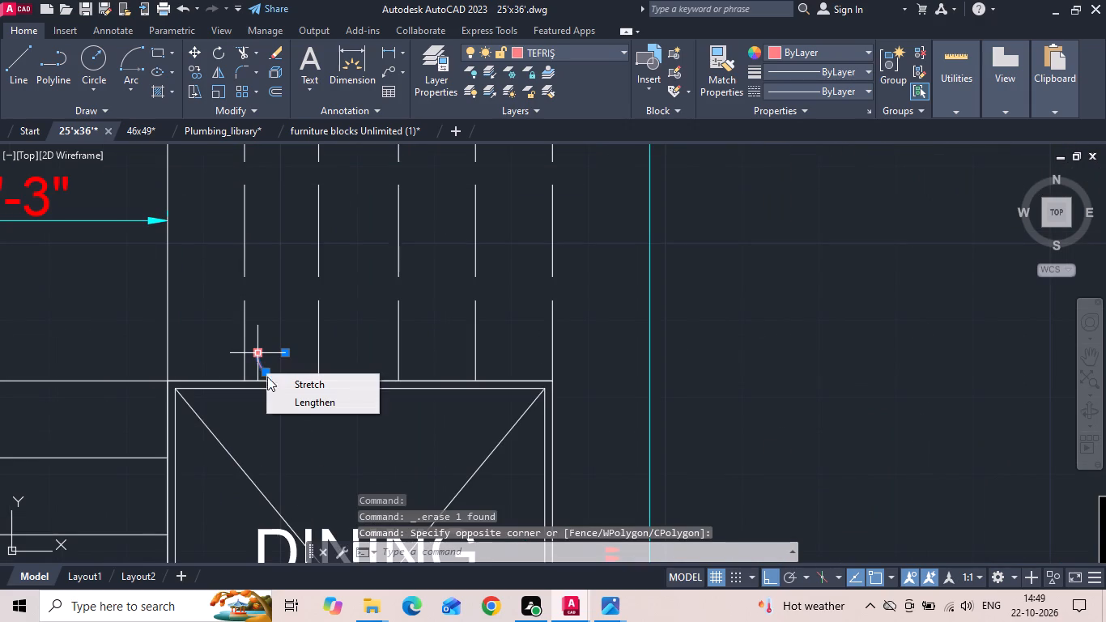
{"action": "key", "text": "Delete"}
Erase the leftover green pillow hatches from the ground floor bedroom.
{"action": "scroll", "coordinate": [203, 442], "scroll_direction": "down", "scroll_amount": 3}
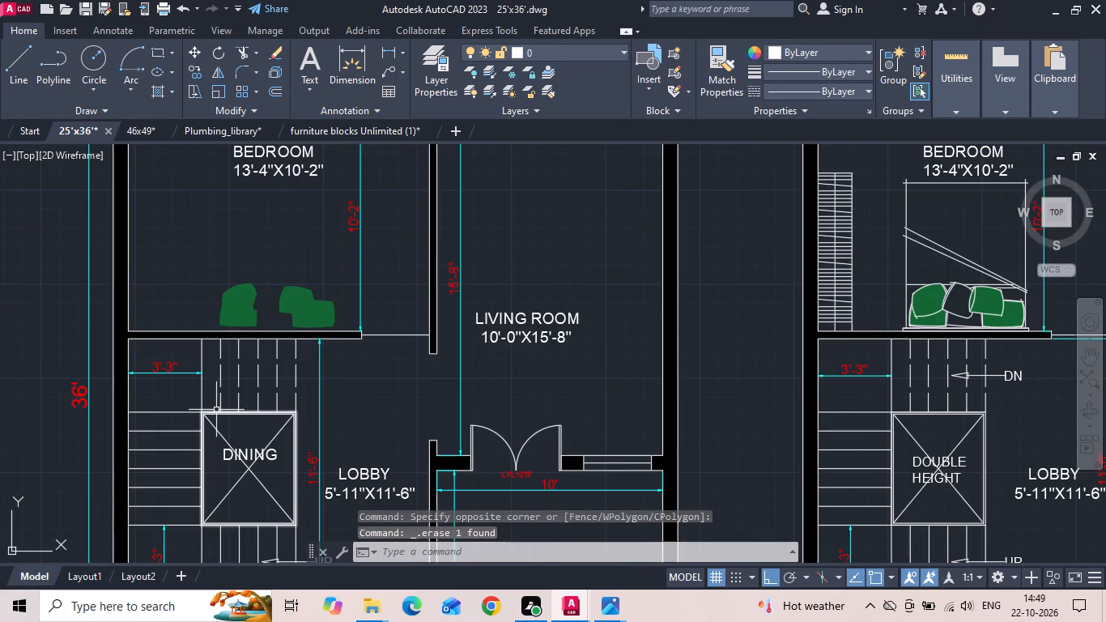
{"action": "left_click_drag", "start_coordinate": [326, 269], "coordinate": [327, 281]}
{"action": "left_click", "coordinate": [220, 322]}
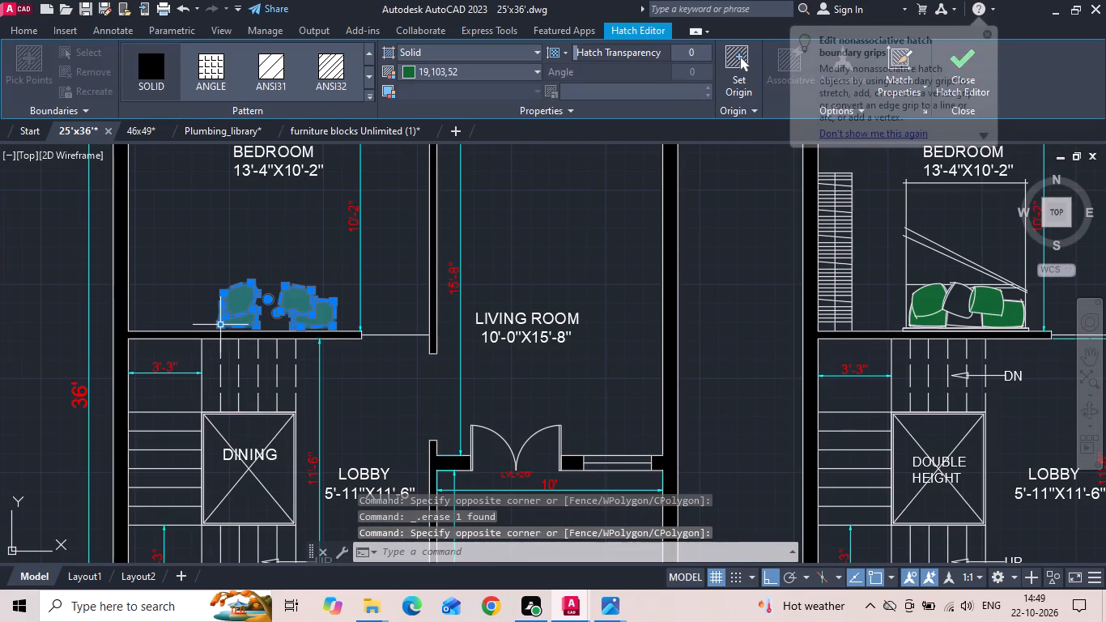
{"action": "key", "text": "Delete"}
{"action": "key", "text": "Delete"}
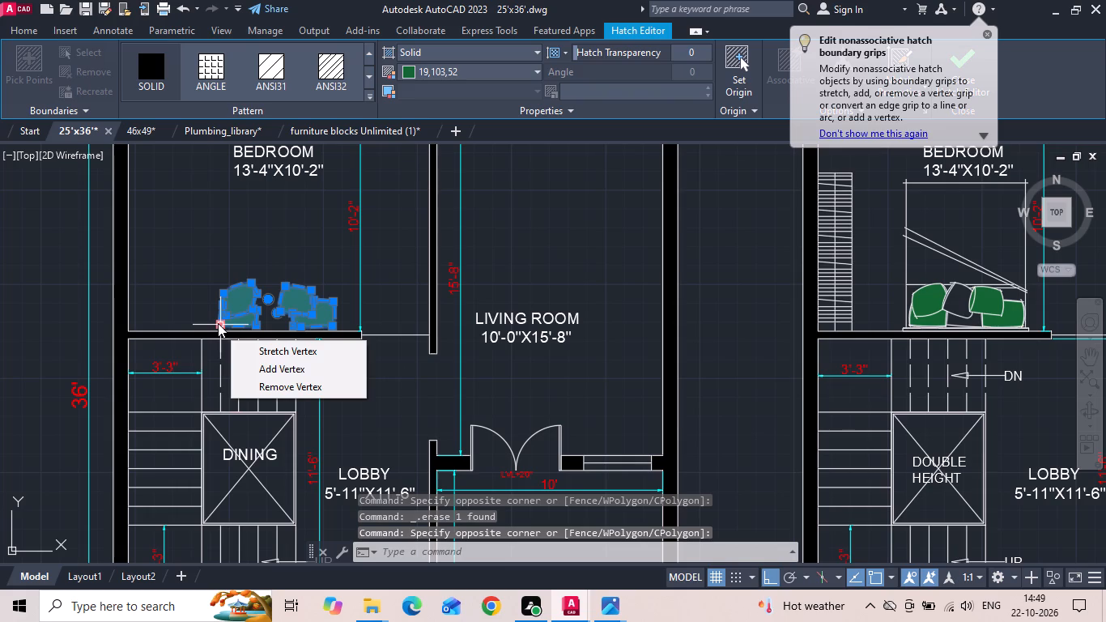
{"action": "key", "text": "Delete"}
Erase the bed with its pillows and the wardrobe from the first floor bedroom.
{"action": "scroll", "coordinate": [304, 324], "scroll_direction": "down", "scroll_amount": 3}
{"action": "scroll", "coordinate": [460, 305], "scroll_direction": "up", "scroll_amount": 2}
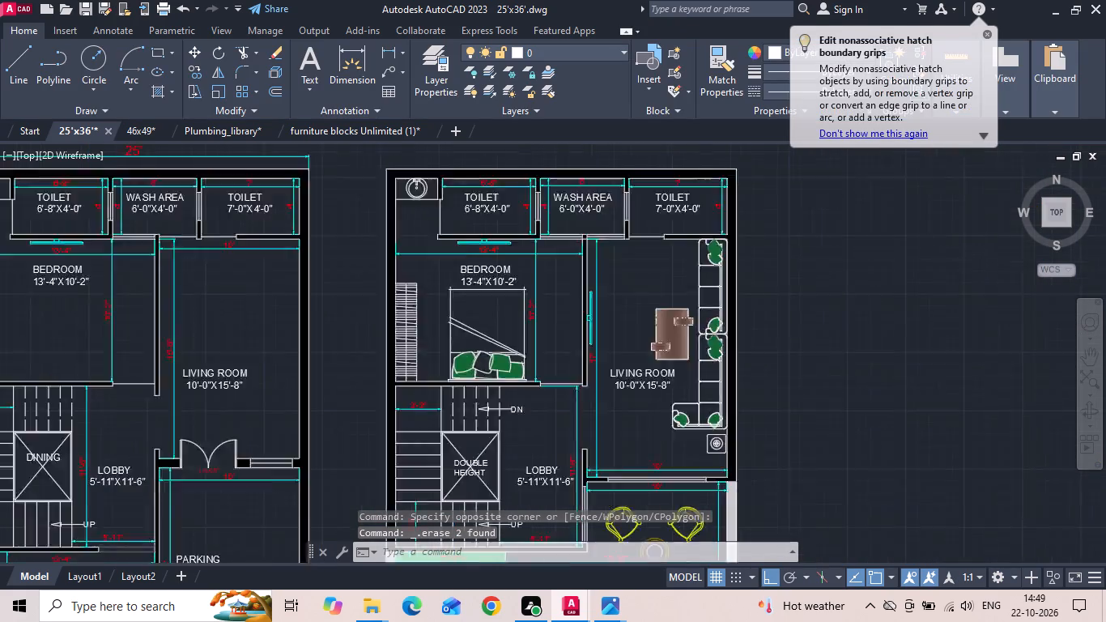
{"action": "scroll", "coordinate": [460, 305], "scroll_direction": "up", "scroll_amount": 1}
{"action": "left_click", "coordinate": [572, 391]}
{"action": "left_click", "coordinate": [438, 415]}
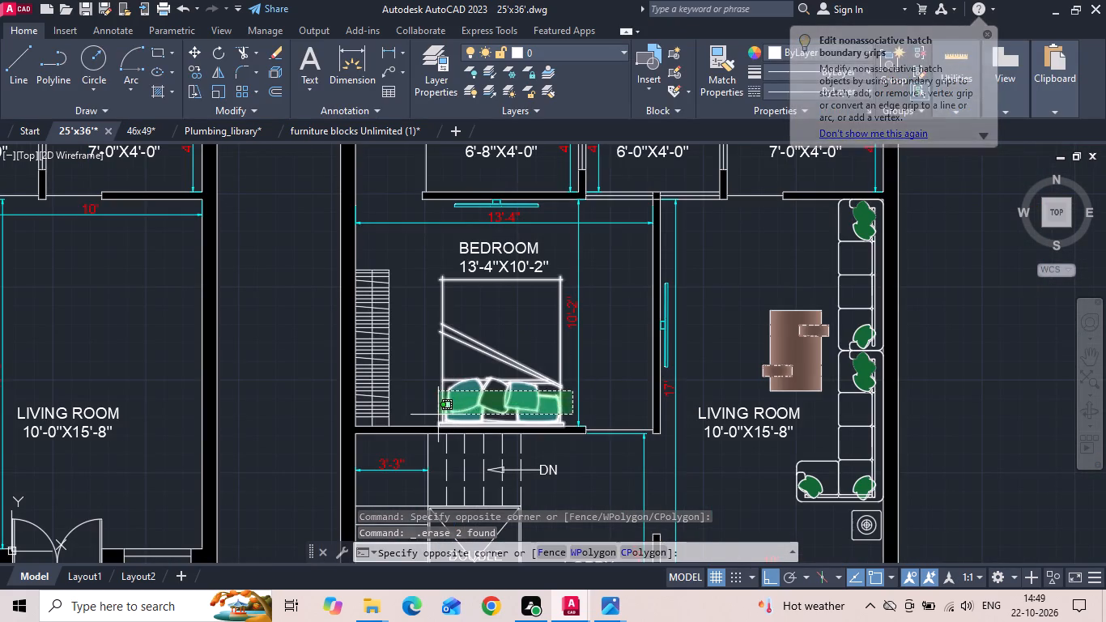
{"action": "key", "text": "Delete"}
{"action": "left_click_drag", "start_coordinate": [404, 259], "coordinate": [386, 316]}
{"action": "left_click", "coordinate": [368, 422]}
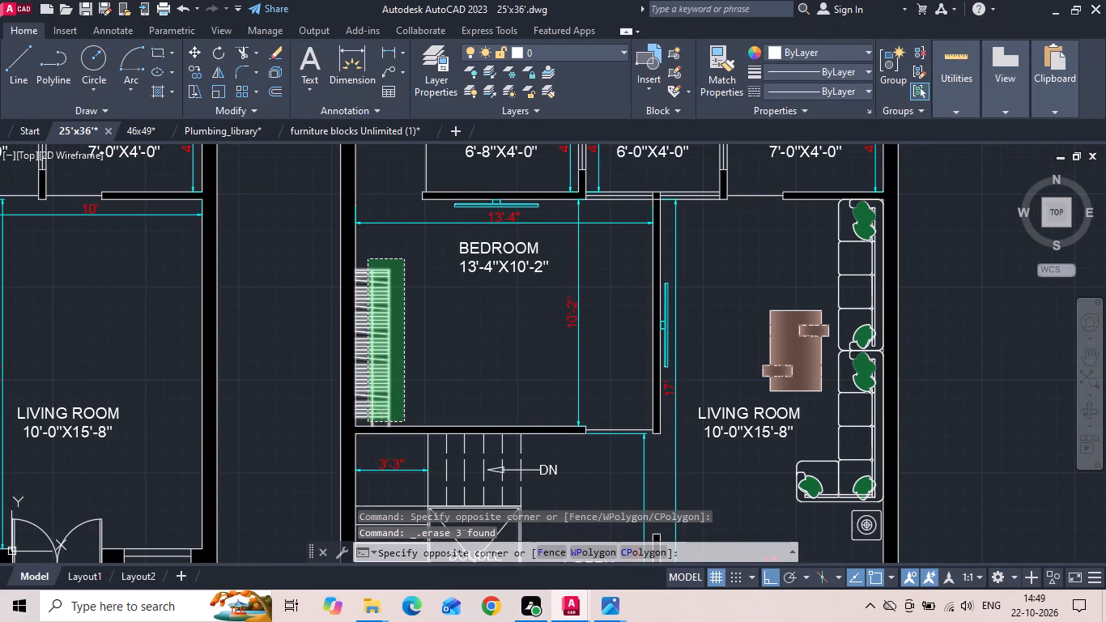
{"action": "key", "text": "Delete"}
Erase the wall-mounted TV and its leftover fragments below the toilet wall in the first floor bedroom.
{"action": "middle_click_drag", "start_coordinate": [401, 420], "coordinate": [384, 501]}
{"action": "scroll", "coordinate": [505, 283], "scroll_direction": "up", "scroll_amount": 2}
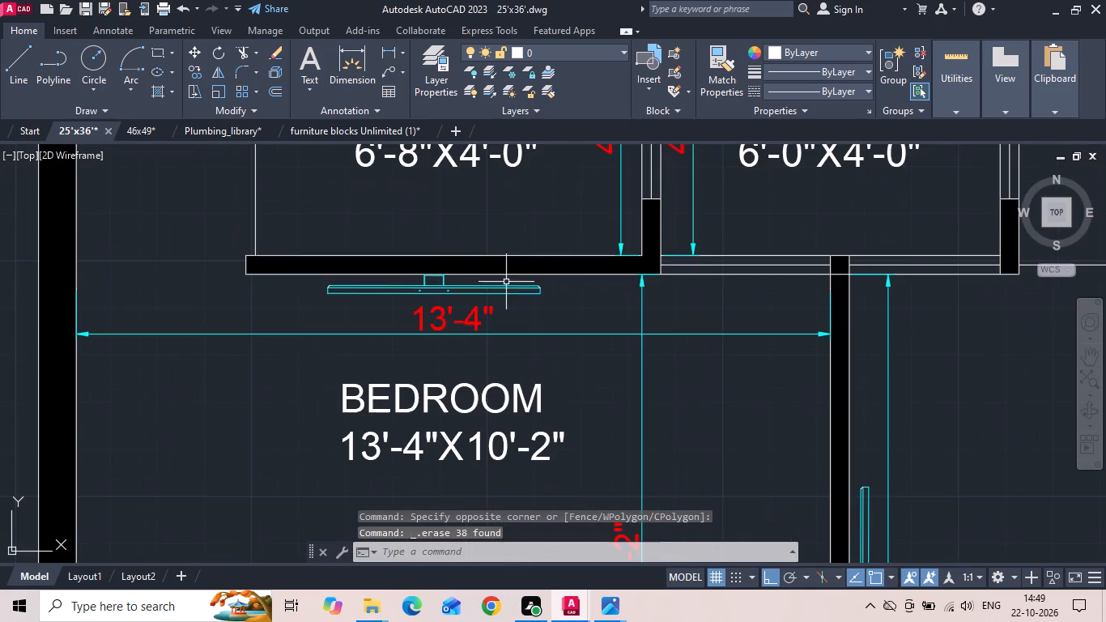
{"action": "left_click_drag", "start_coordinate": [546, 279], "coordinate": [530, 282]}
{"action": "left_click", "coordinate": [308, 301]}
{"action": "key", "text": "Delete"}
{"action": "scroll", "coordinate": [576, 296], "scroll_direction": "down", "scroll_amount": 2}
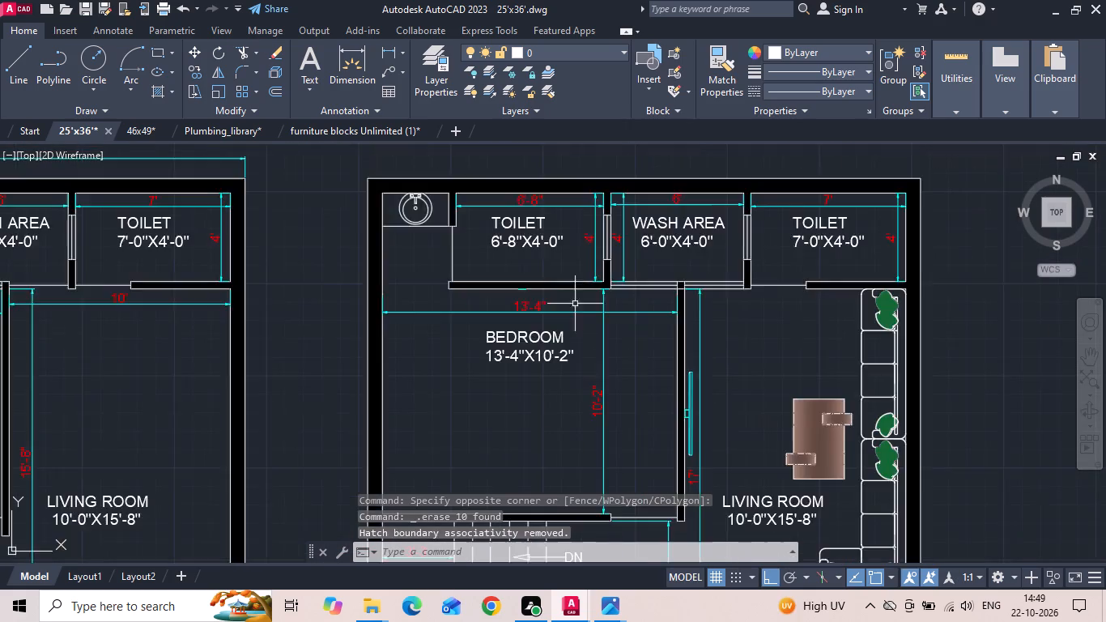
{"action": "scroll", "coordinate": [517, 291], "scroll_direction": "up", "scroll_amount": 4}
{"action": "left_click_drag", "start_coordinate": [437, 194], "coordinate": [555, 317]}
{"action": "left_click", "coordinate": [601, 330]}
{"action": "key", "text": "Delete"}
Erase the wall-mounted TV from the ground floor bedroom.
{"action": "scroll", "coordinate": [684, 319], "scroll_direction": "down", "scroll_amount": 4}
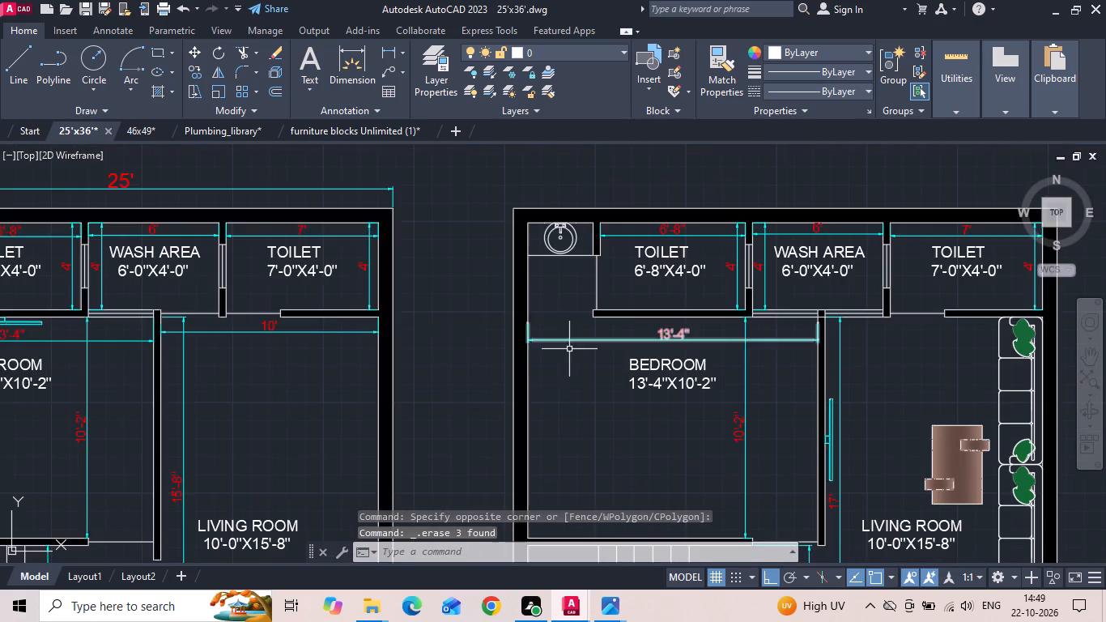
{"action": "middle_click_drag", "start_coordinate": [49, 334], "coordinate": [487, 287]}
{"action": "scroll", "coordinate": [424, 282], "scroll_direction": "up", "scroll_amount": 1}
{"action": "left_click_drag", "start_coordinate": [365, 229], "coordinate": [415, 273]}
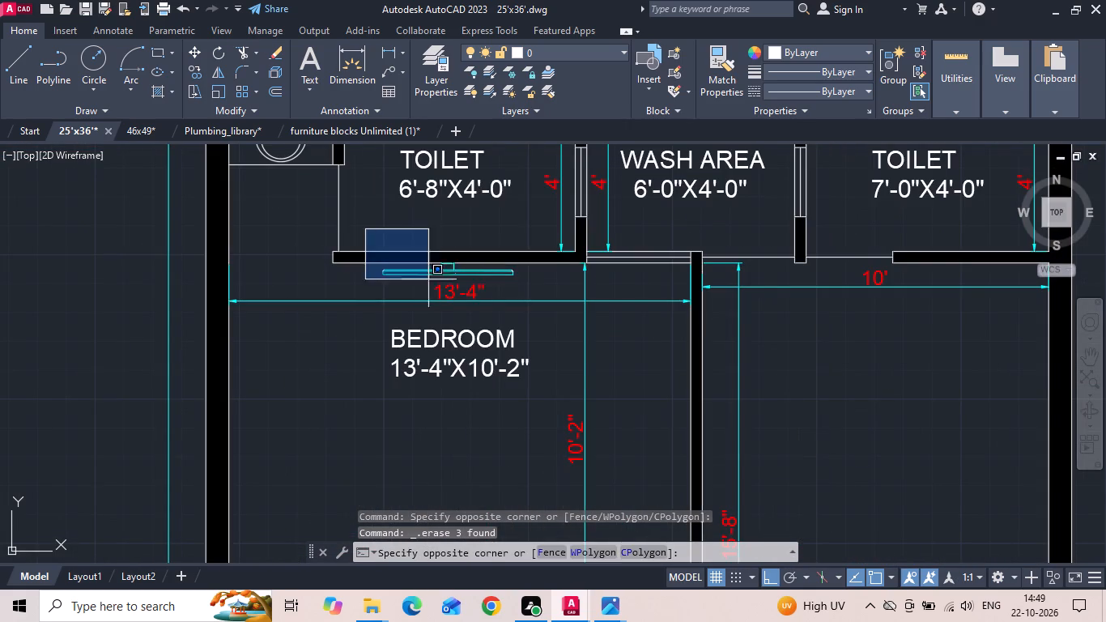
{"action": "left_click", "coordinate": [564, 294]}
{"action": "key", "text": "Delete"}
Move the LIVING ROOM label on the ground floor plan up to the middle of the living room.
{"action": "scroll", "coordinate": [394, 289], "scroll_direction": "down", "scroll_amount": 2}
{"action": "middle_click_drag", "start_coordinate": [430, 411], "coordinate": [412, 351]}
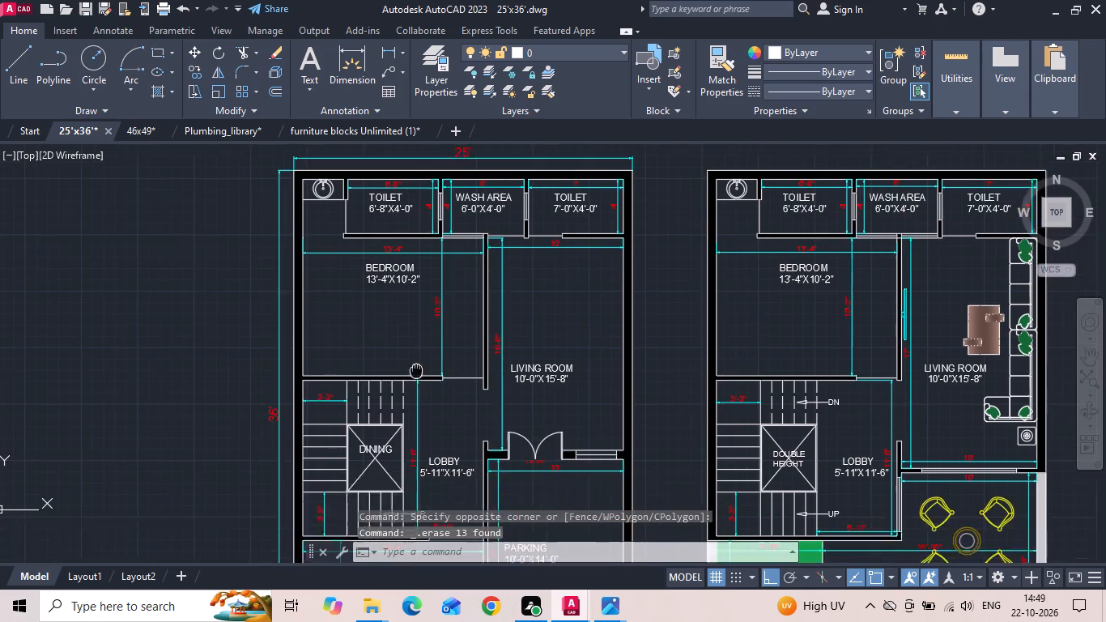
{"action": "middle_click_drag", "start_coordinate": [412, 351], "coordinate": [406, 294]}
{"action": "left_click", "coordinate": [548, 295]}
{"action": "right_click", "coordinate": [547, 294]}
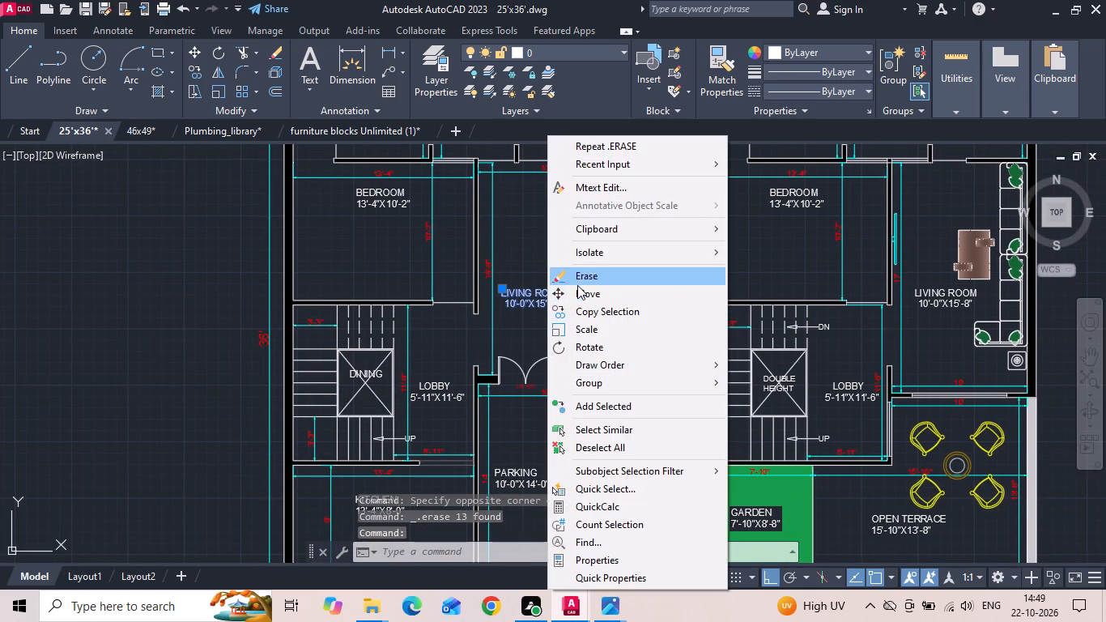
{"action": "left_click", "coordinate": [577, 288]}
{"action": "left_click", "coordinate": [558, 326]}
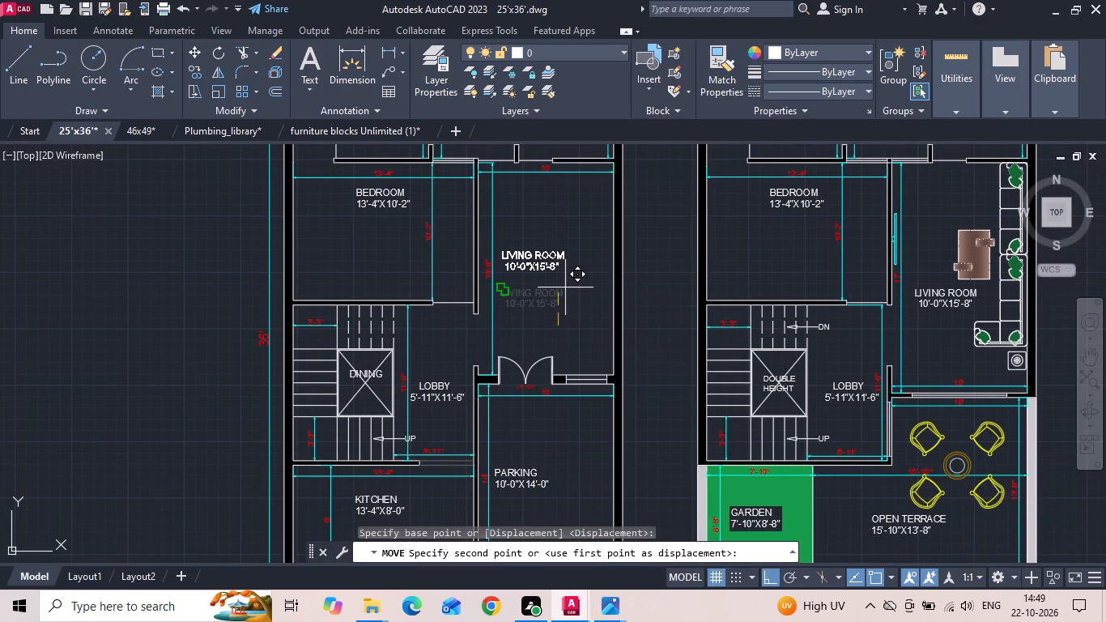
{"action": "scroll", "coordinate": [566, 287], "scroll_direction": "up", "scroll_amount": 1}
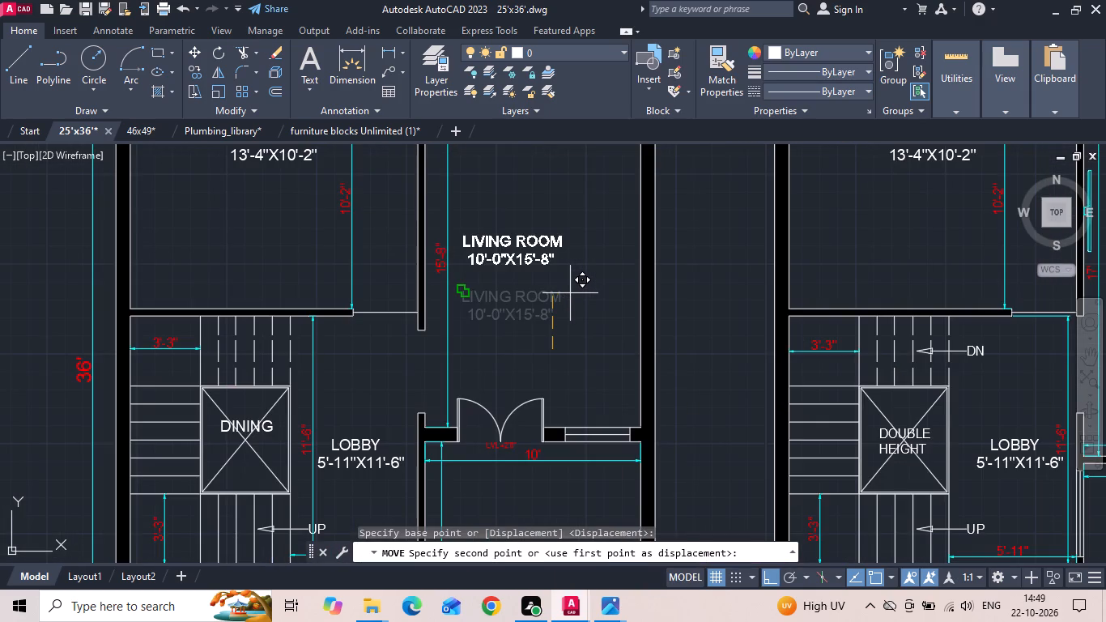
{"action": "left_click", "coordinate": [570, 293]}
{"action": "left_click", "coordinate": [462, 239]}
{"action": "right_click", "coordinate": [462, 238]}
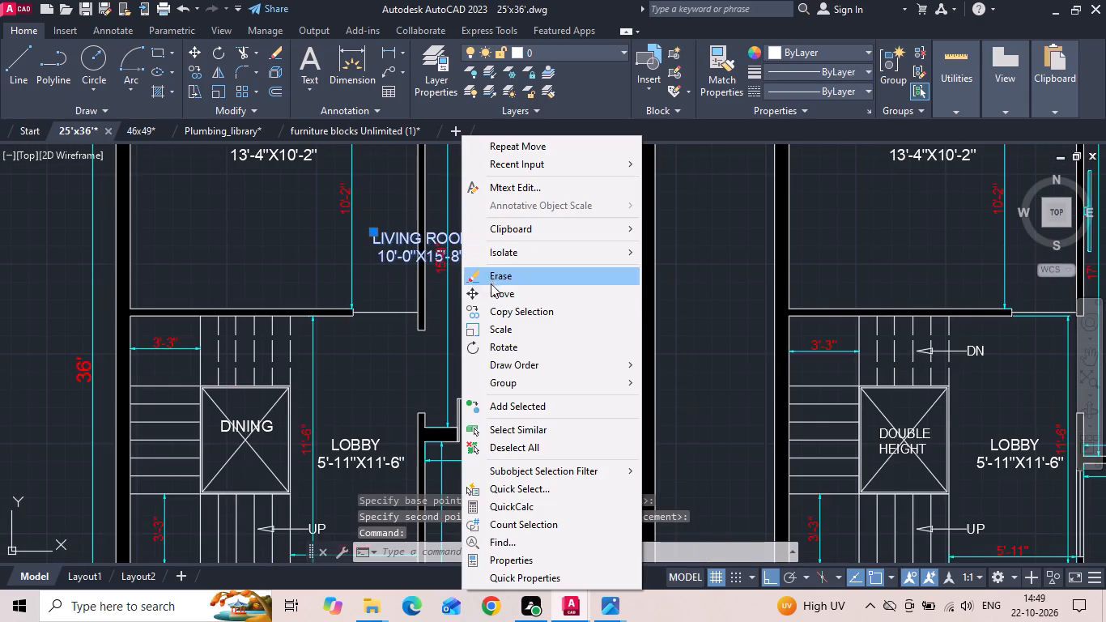
{"action": "left_click", "coordinate": [491, 290]}
{"action": "left_click_drag", "start_coordinate": [494, 356], "coordinate": [505, 356]}
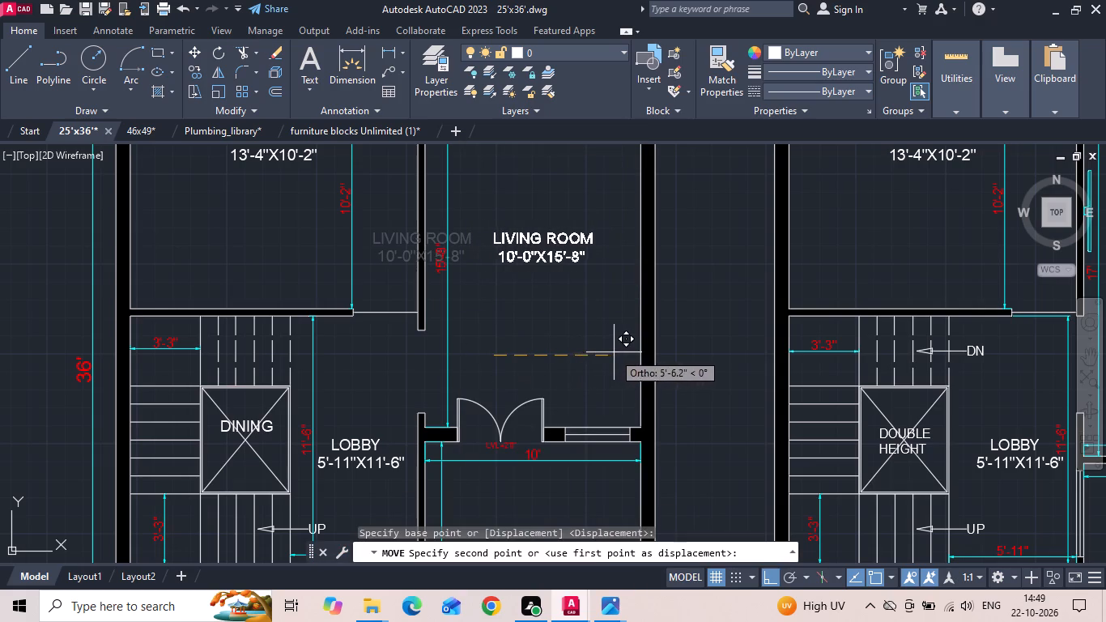
{"action": "left_click", "coordinate": [615, 352]}
Move the ground floor BEDROOM label down and slightly left to the middle of the bedroom.
{"action": "scroll", "coordinate": [577, 377], "scroll_direction": "down", "scroll_amount": 1}
{"action": "left_click", "coordinate": [393, 236]}
{"action": "right_click", "coordinate": [393, 236]}
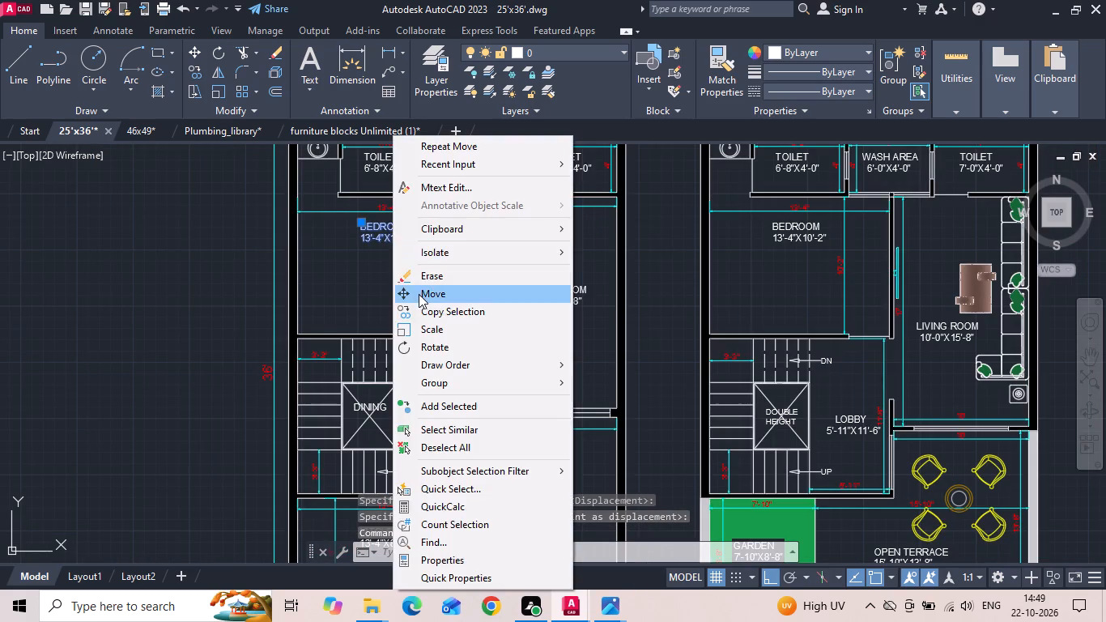
{"action": "left_click", "coordinate": [419, 294]}
{"action": "left_click_drag", "start_coordinate": [389, 270], "coordinate": [386, 280]}
{"action": "left_click", "coordinate": [377, 308]}
{"action": "left_click", "coordinate": [387, 263]}
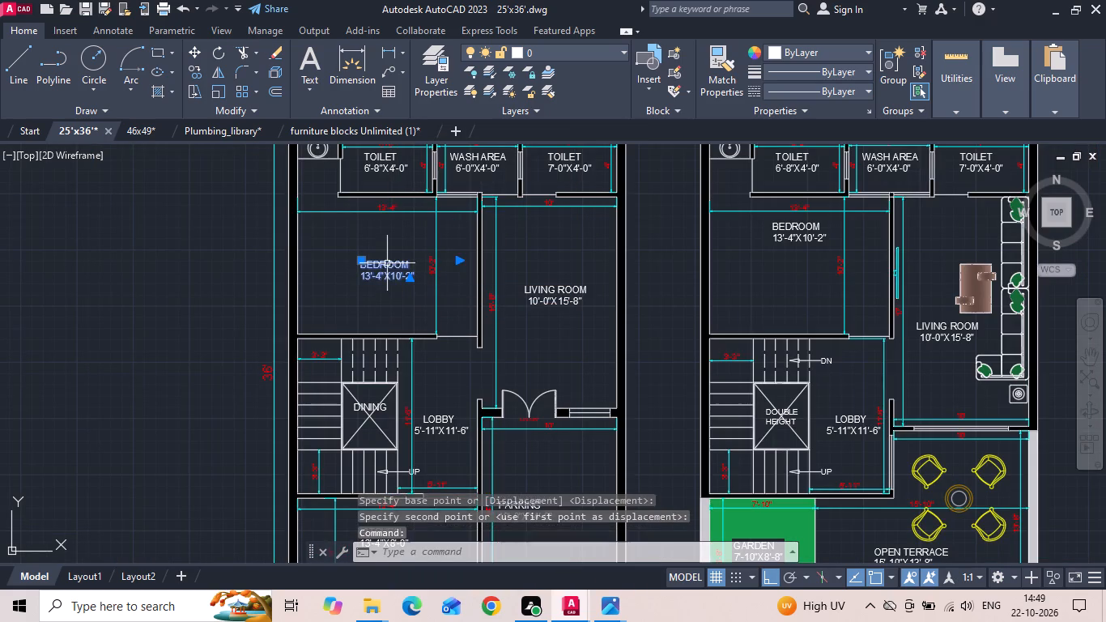
{"action": "right_click", "coordinate": [387, 263]}
{"action": "left_click", "coordinate": [409, 290]}
{"action": "left_click", "coordinate": [403, 296]}
{"action": "left_click", "coordinate": [394, 296]}
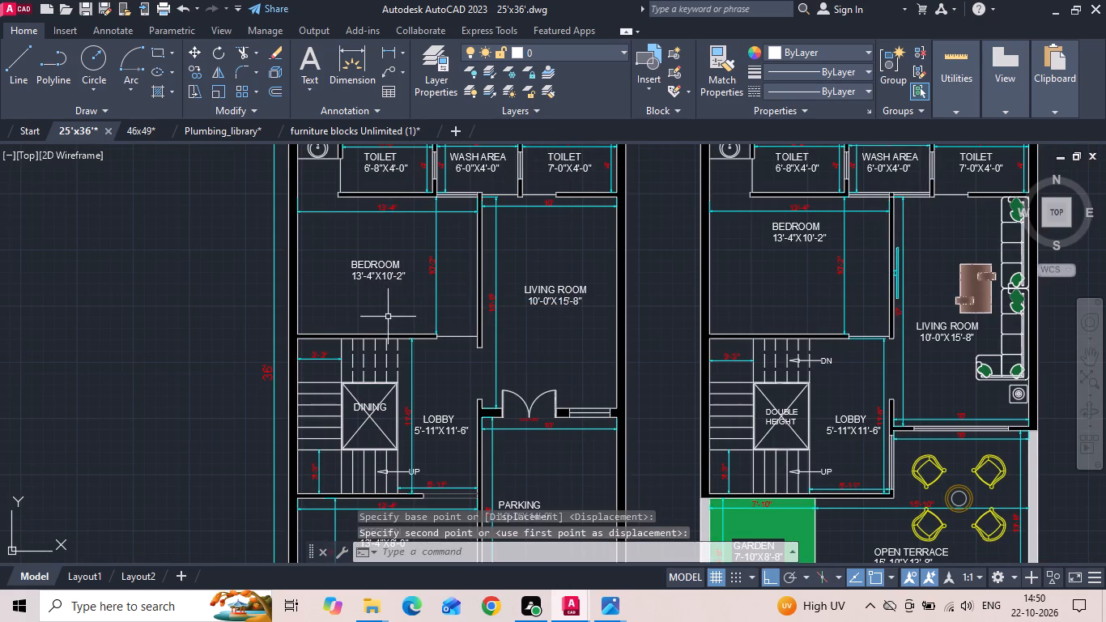
Move the ground floor LOBBY label slightly upward within the lobby.
{"action": "middle_click_drag", "start_coordinate": [387, 311], "coordinate": [372, 236]}
{"action": "left_click", "coordinate": [432, 351]}
{"action": "right_click", "coordinate": [432, 351]}
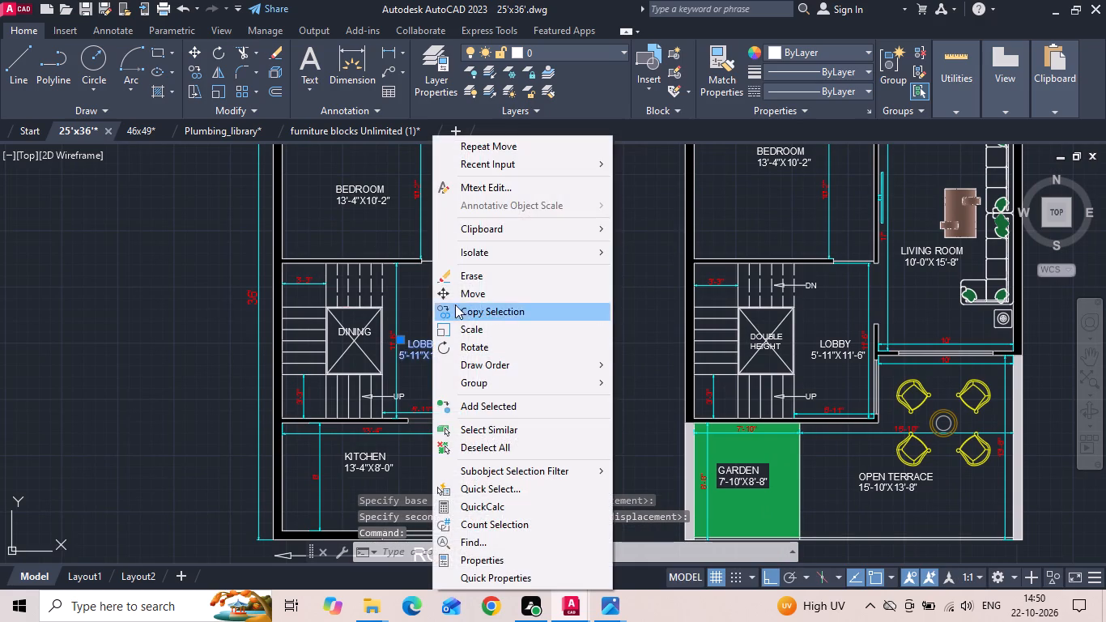
{"action": "left_click", "coordinate": [457, 292]}
{"action": "scroll", "coordinate": [432, 369], "scroll_direction": "up", "scroll_amount": 1}
{"action": "left_click", "coordinate": [426, 397]}
{"action": "left_click", "coordinate": [427, 377]}
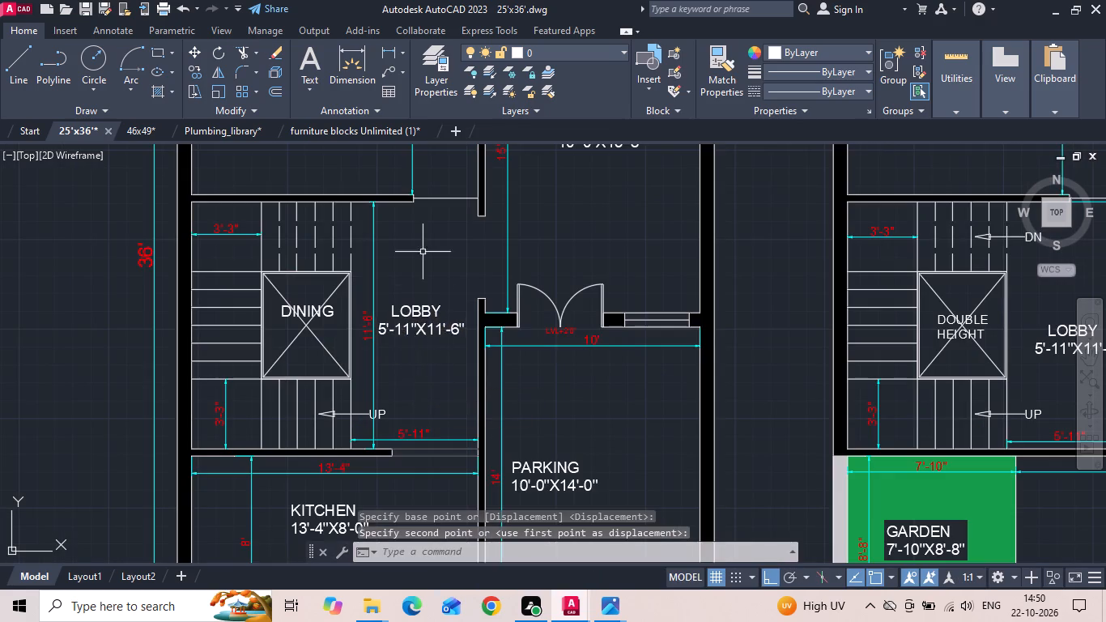
Move the KITCHEN label slightly down, to the middle of the ground floor kitchen.
{"action": "scroll", "coordinate": [423, 248], "scroll_direction": "down", "scroll_amount": 1}
{"action": "middle_click_drag", "start_coordinate": [406, 364], "coordinate": [411, 247]}
{"action": "left_click", "coordinate": [372, 310]}
{"action": "right_click", "coordinate": [372, 310]}
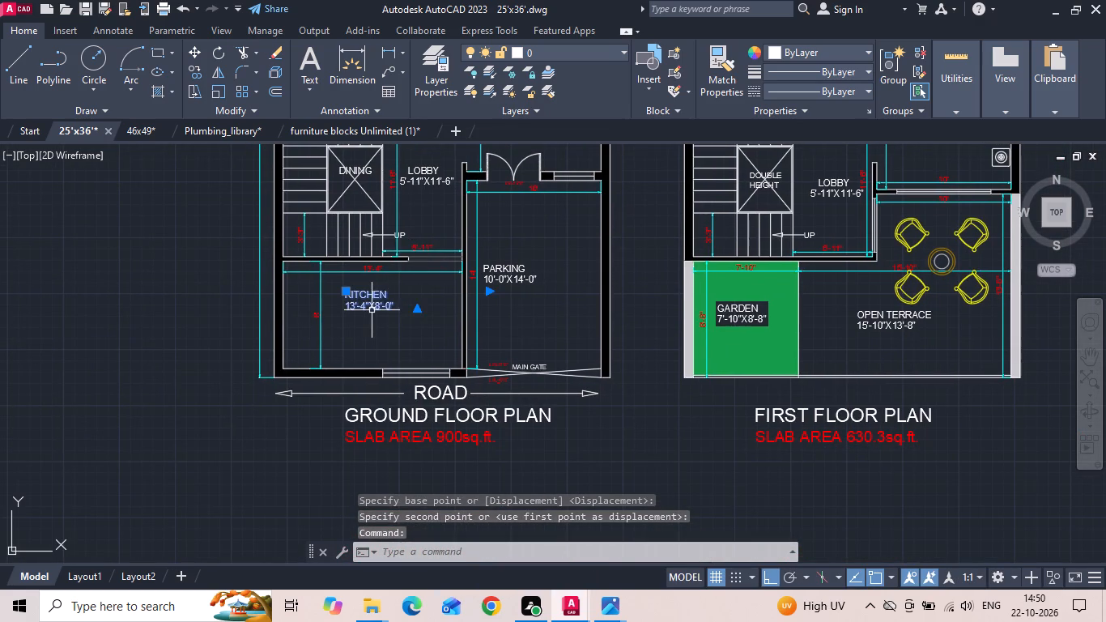
{"action": "left_click", "coordinate": [411, 292]}
{"action": "left_click", "coordinate": [408, 316]}
{"action": "left_click", "coordinate": [408, 335]}
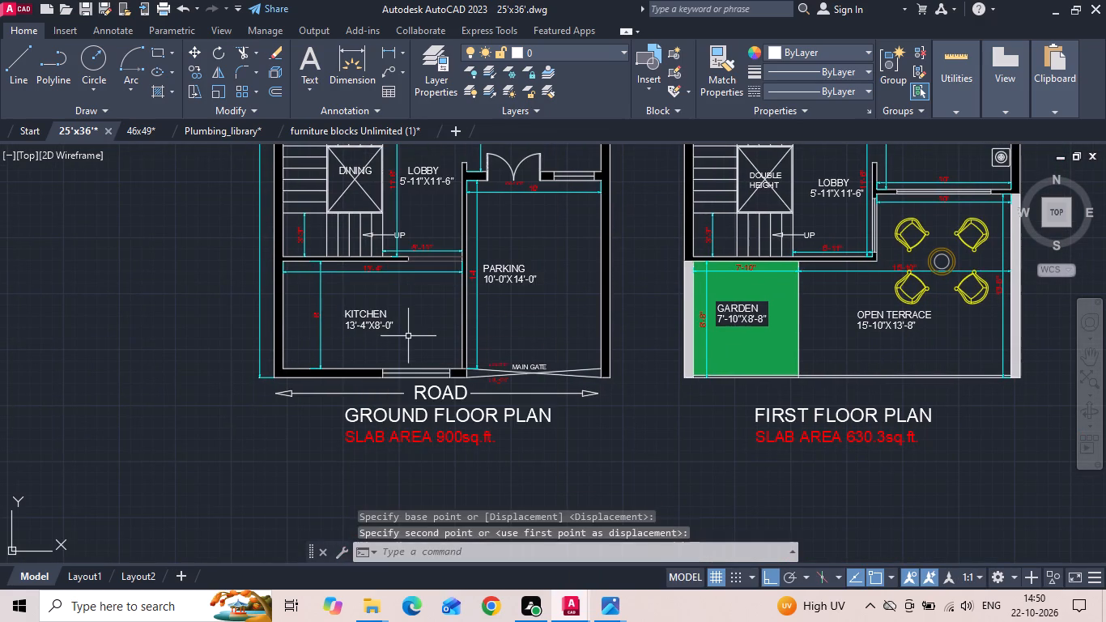
Move the PARKING label about 2'-3" to the right, towards the middle of the parking area.
{"action": "left_click", "coordinate": [503, 281]}
{"action": "right_click", "coordinate": [503, 281]}
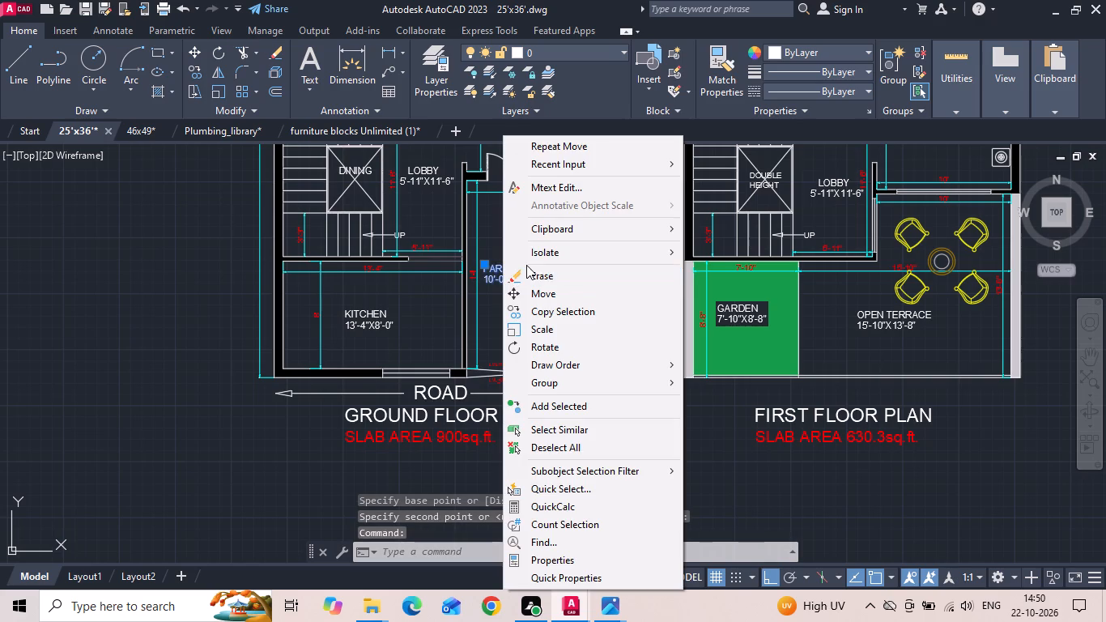
{"action": "left_click", "coordinate": [531, 288]}
{"action": "left_click", "coordinate": [518, 315]}
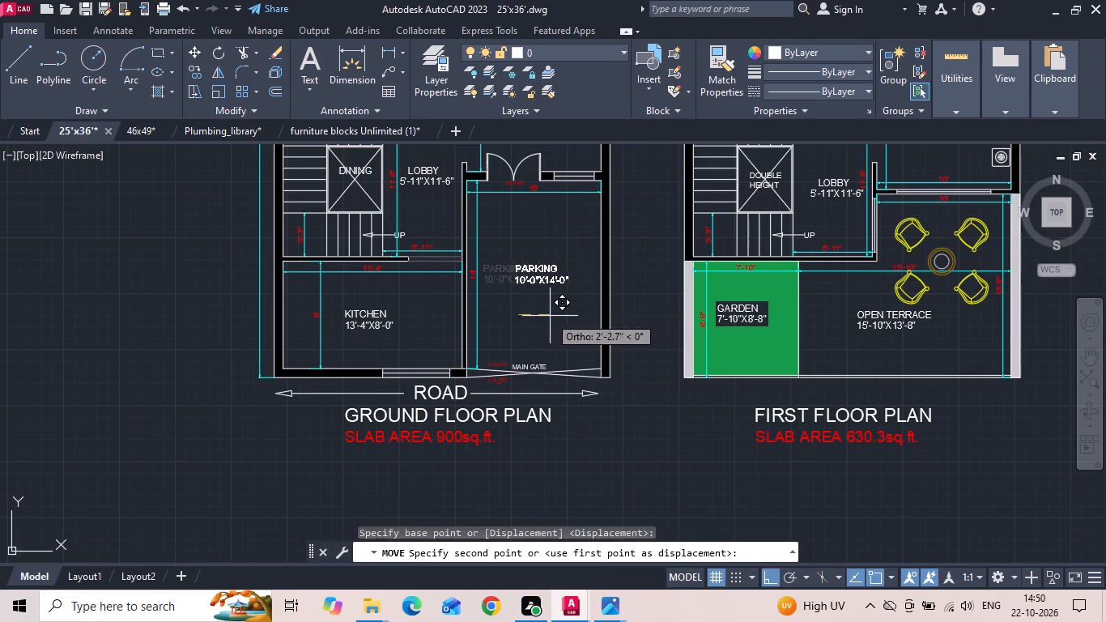
{"action": "left_click", "coordinate": [550, 316]}
Erase the round table and its four chairs from the first floor open terrace.
{"action": "middle_click_drag", "start_coordinate": [484, 338], "coordinate": [191, 386]}
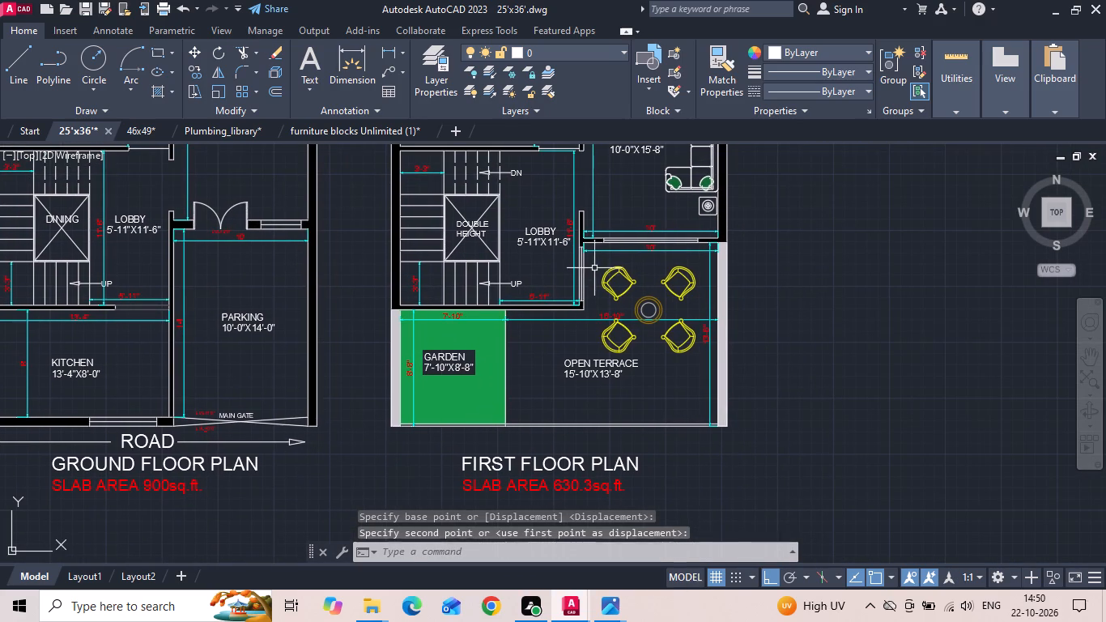
{"action": "left_click_drag", "start_coordinate": [599, 258], "coordinate": [603, 270]}
{"action": "left_click", "coordinate": [700, 360]}
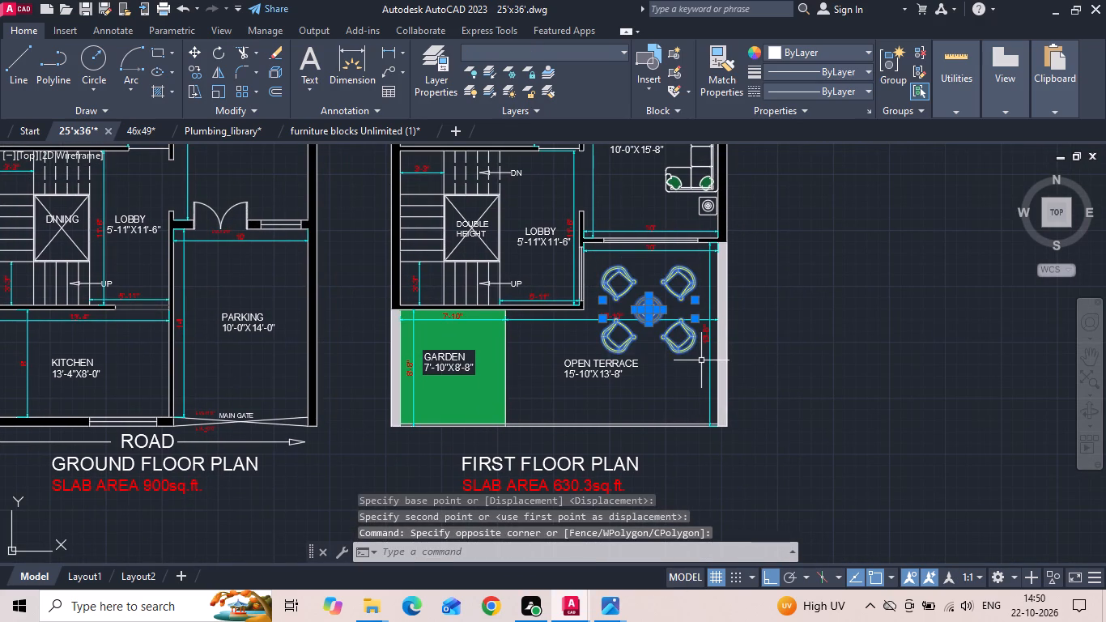
{"action": "key", "text": "Delete"}
Erase the upper sofa section and the corner side table from the first floor living room.
{"action": "middle_click_drag", "start_coordinate": [483, 266], "coordinate": [453, 356]}
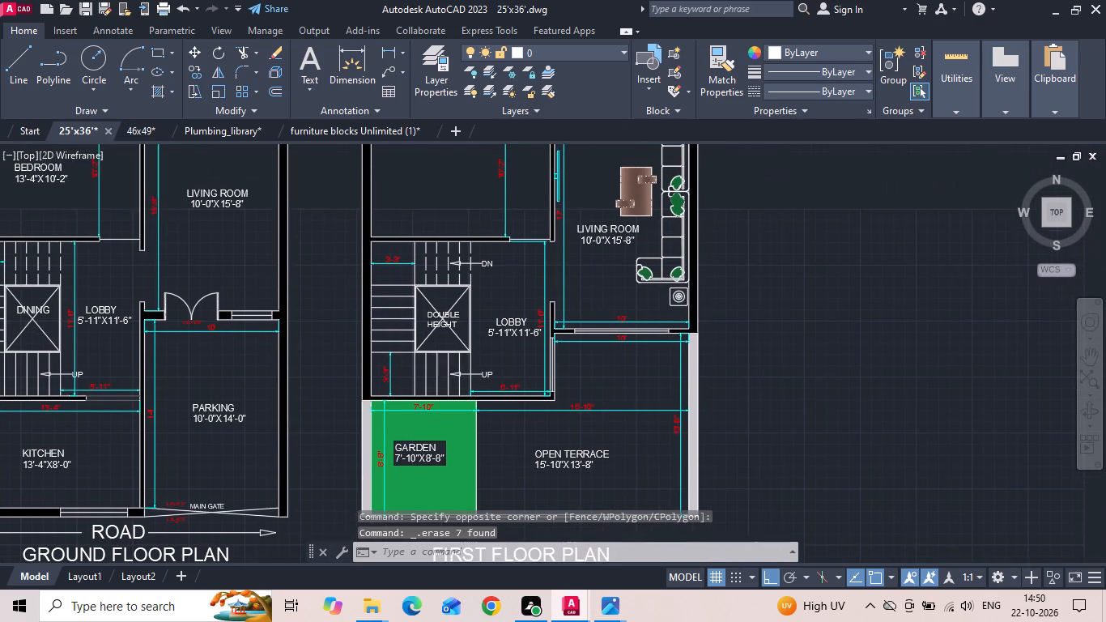
{"action": "middle_click_drag", "start_coordinate": [453, 356], "coordinate": [453, 359]}
{"action": "middle_click_drag", "start_coordinate": [575, 266], "coordinate": [571, 364]}
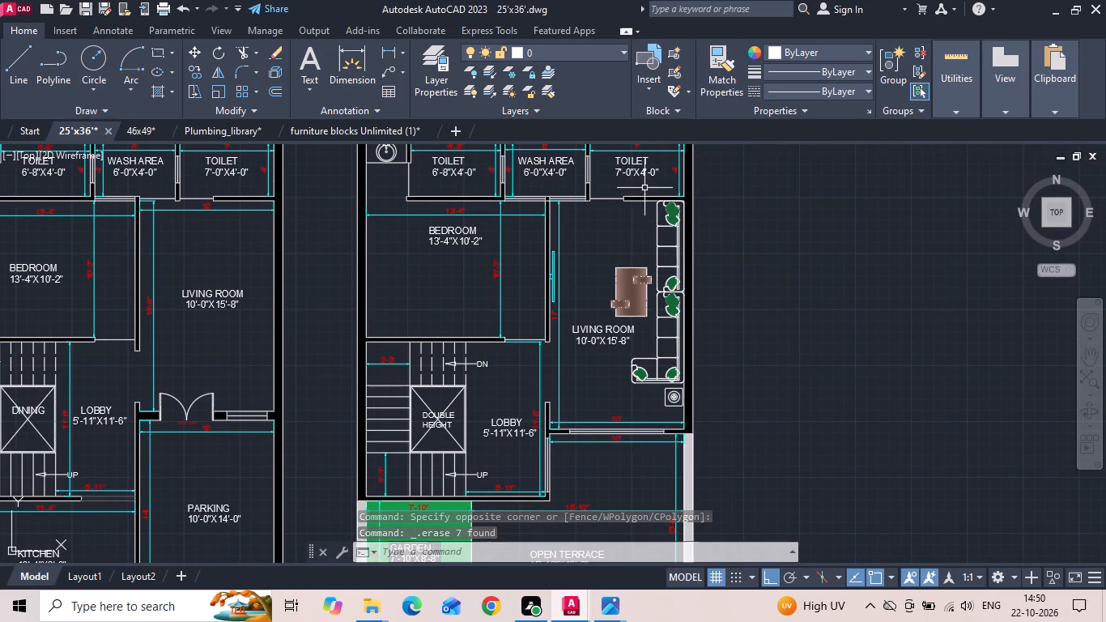
{"action": "left_click_drag", "start_coordinate": [644, 191], "coordinate": [649, 205]}
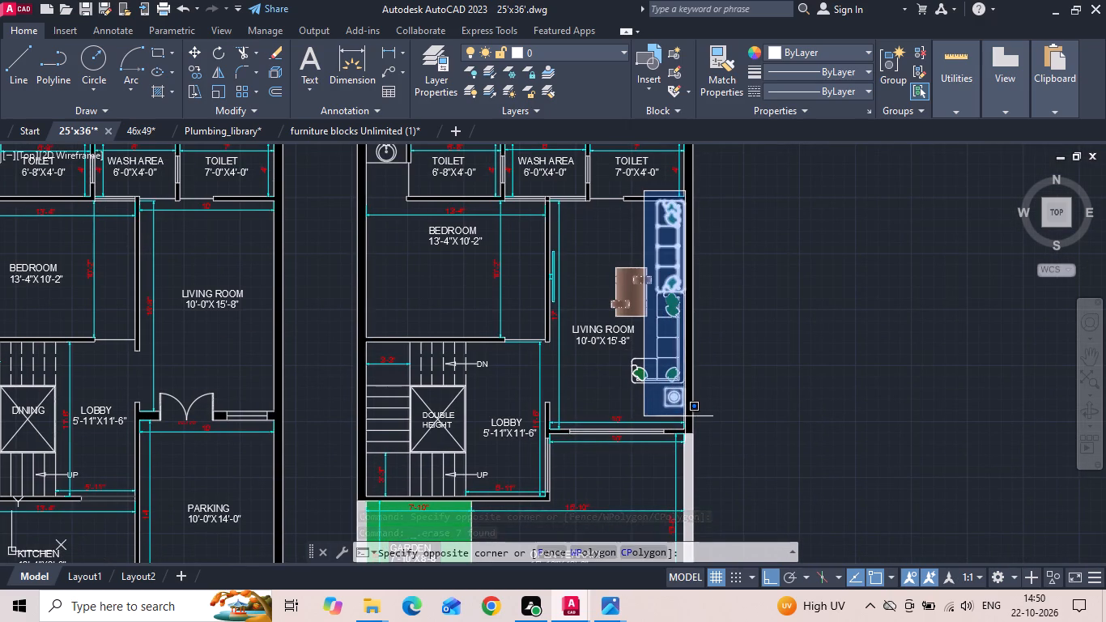
{"action": "left_click", "coordinate": [691, 412]}
{"action": "key", "text": "Delete"}
{"action": "key", "text": "BackSpace"}
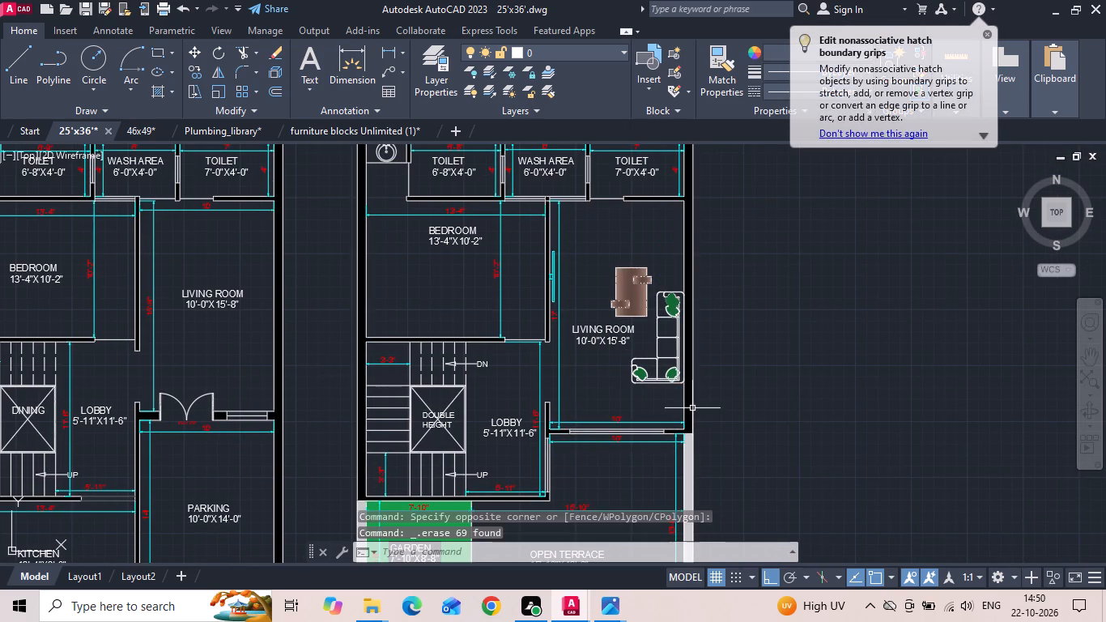
Erase the remaining L-shaped sofa, the coffee table and the wall TV from the first floor living room.
{"action": "left_click", "coordinate": [664, 297]}
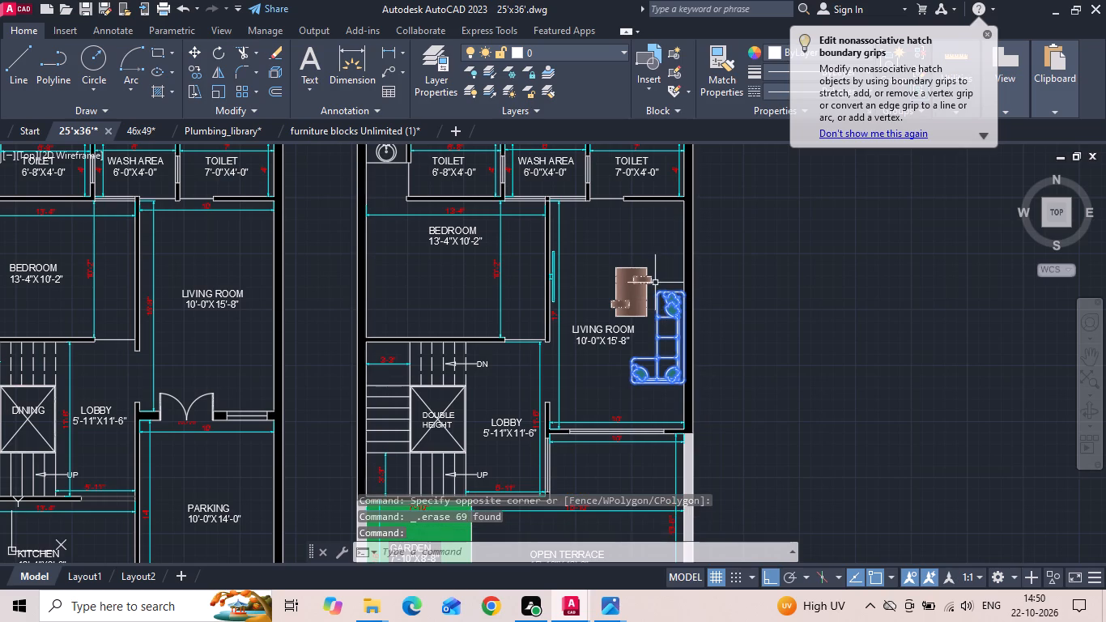
{"action": "left_click_drag", "start_coordinate": [654, 281], "coordinate": [642, 275]}
{"action": "left_click", "coordinate": [619, 254]}
{"action": "left_click_drag", "start_coordinate": [530, 236], "coordinate": [534, 255]}
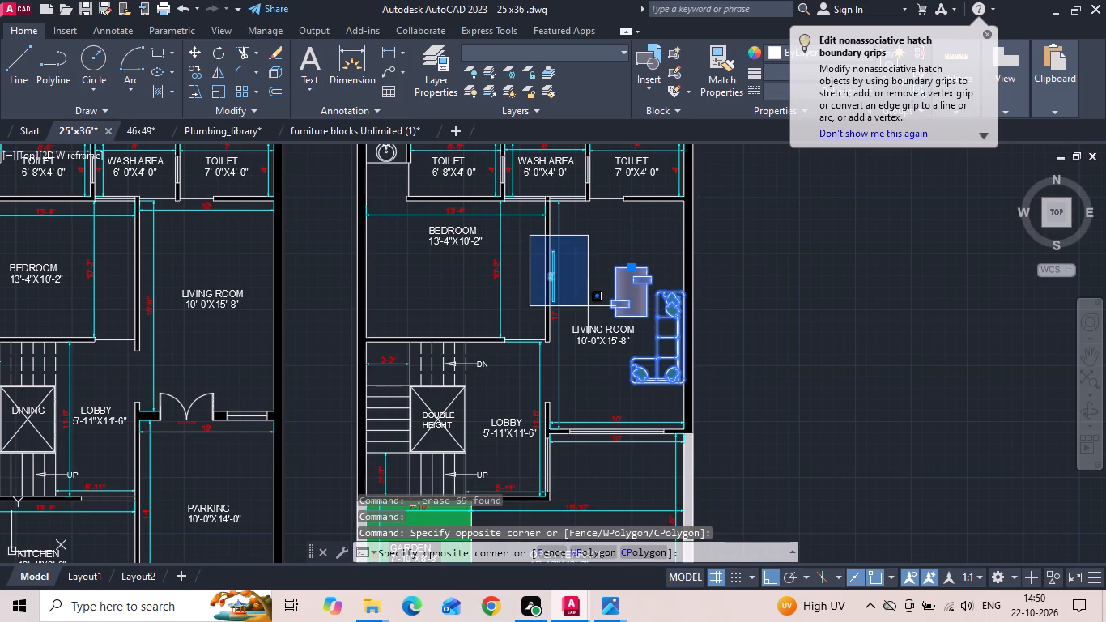
{"action": "left_click", "coordinate": [588, 306]}
{"action": "key", "text": "Delete"}
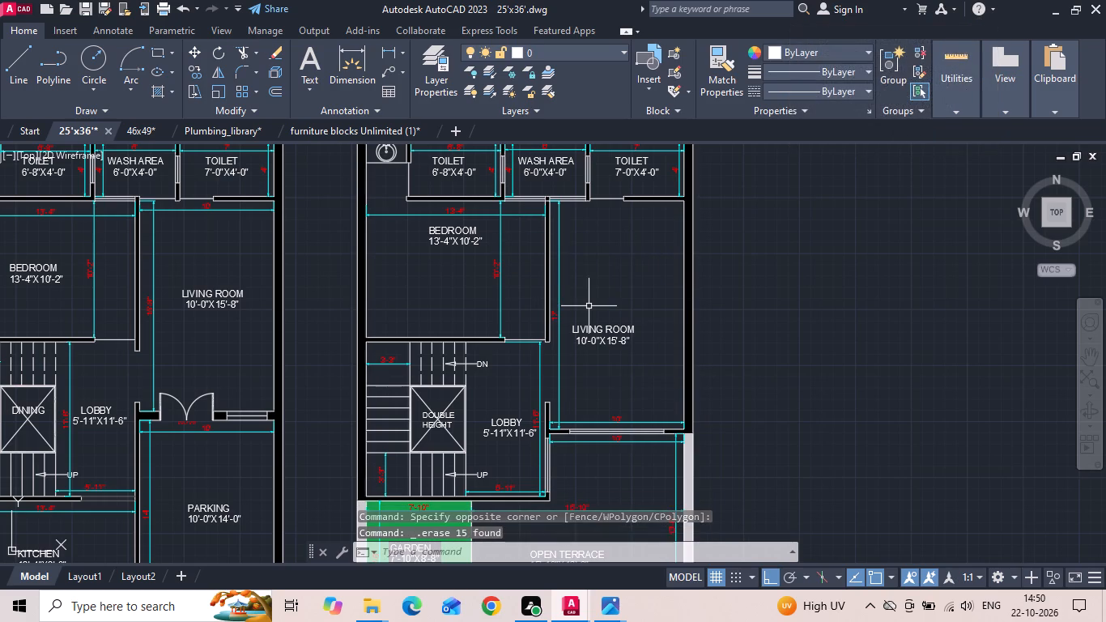
Move the first floor BEDROOM label about 2'-10" down, to the middle of the room.
{"action": "left_click", "coordinate": [458, 233]}
{"action": "right_click", "coordinate": [457, 233]}
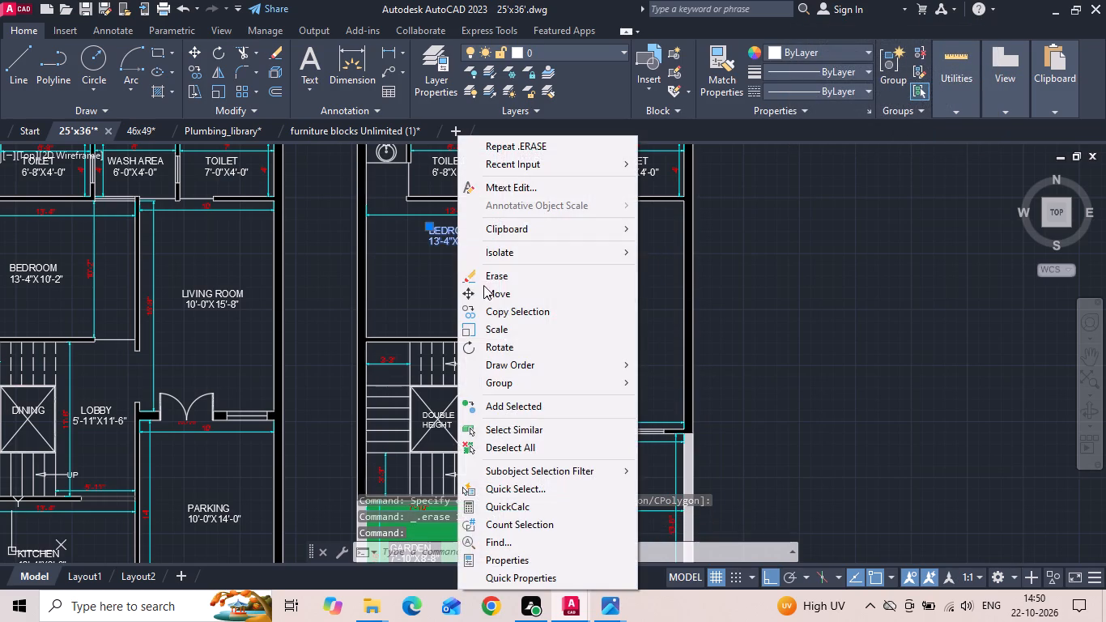
{"action": "left_click", "coordinate": [485, 290]}
{"action": "left_click", "coordinate": [651, 292]}
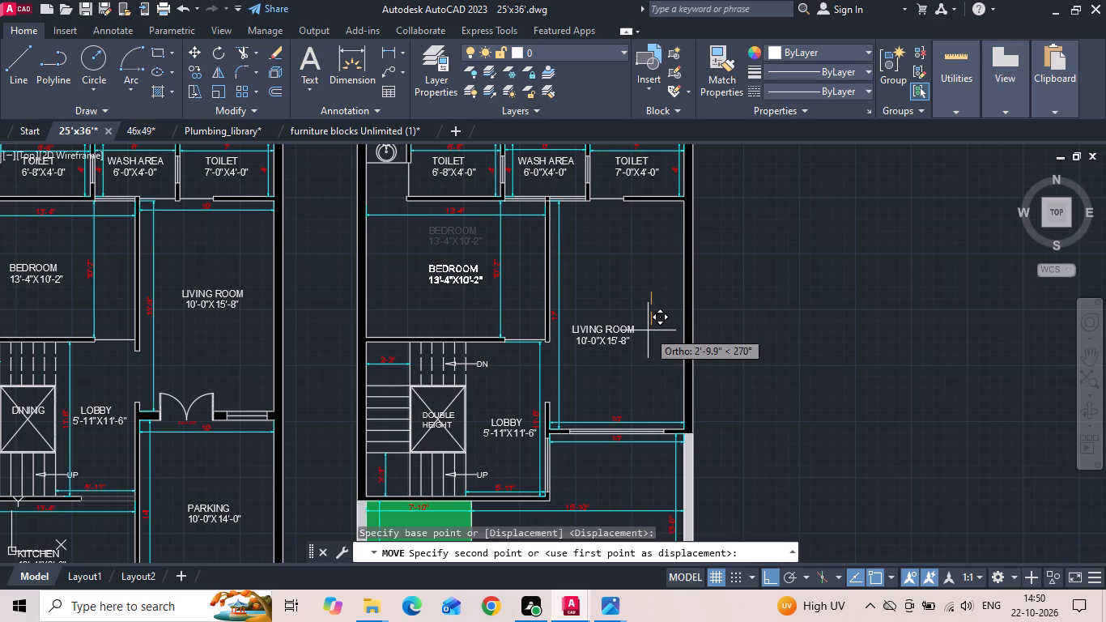
{"action": "left_click", "coordinate": [647, 329]}
Erase the vertical and horizontal dimensions inside the unfurnished first floor bedroom.
{"action": "left_click", "coordinate": [516, 266]}
{"action": "left_click", "coordinate": [487, 217]}
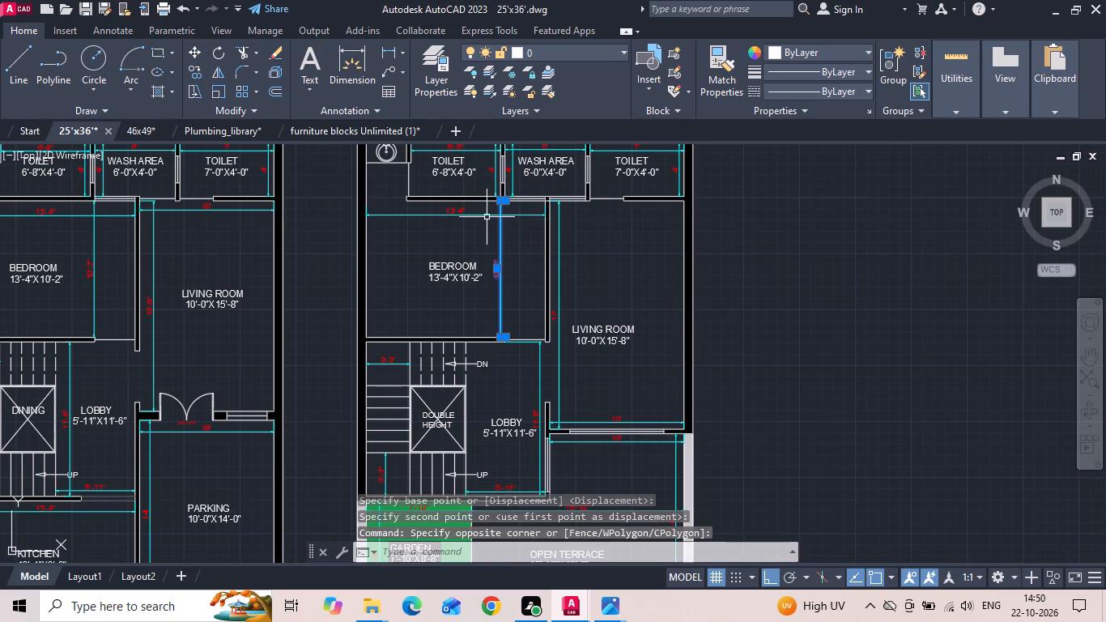
{"action": "key", "text": "Delete"}
{"action": "left_click", "coordinate": [487, 216]}
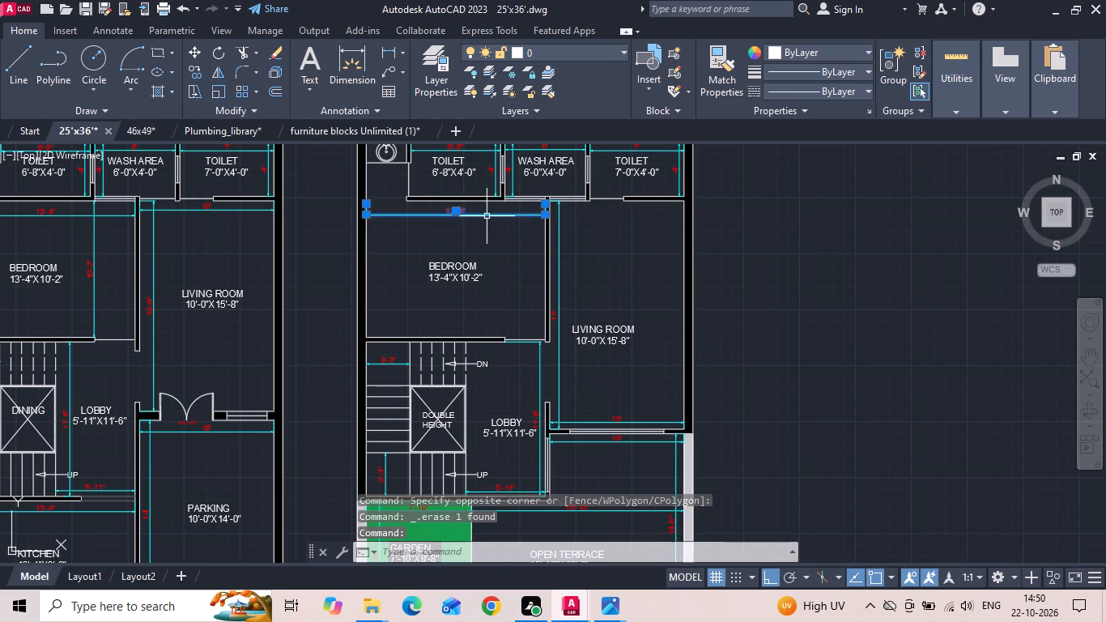
{"action": "key", "text": "Delete"}
Move the unfurnished first floor LIVING ROOM label about 1' to the right, toward the middle of the room.
{"action": "scroll", "coordinate": [607, 288], "scroll_direction": "down", "scroll_amount": 1}
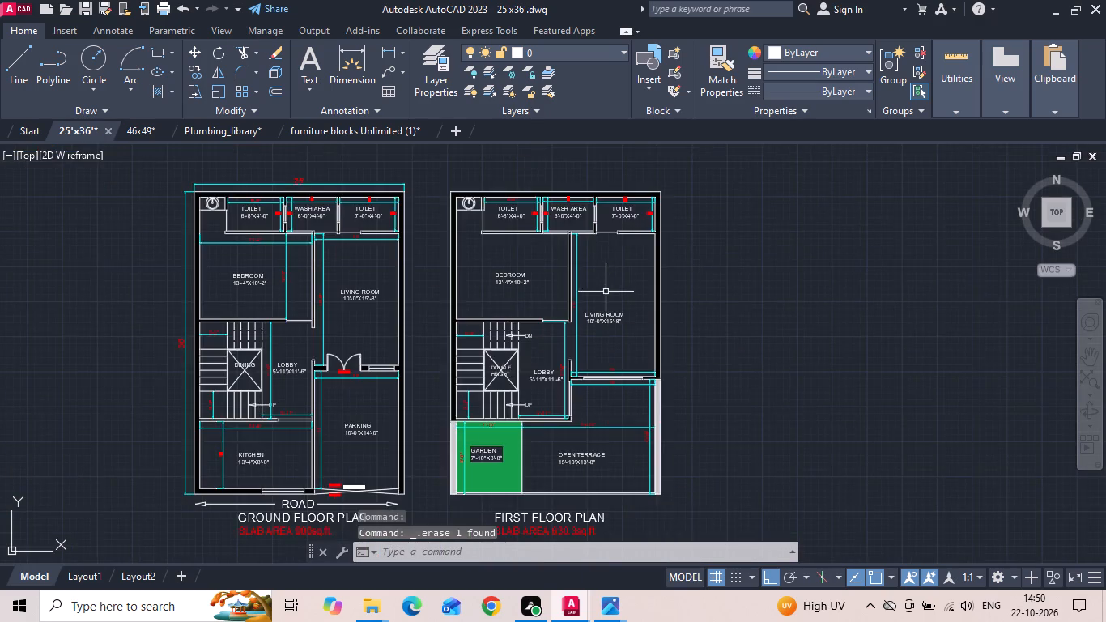
{"action": "scroll", "coordinate": [597, 274], "scroll_direction": "up", "scroll_amount": 2}
{"action": "middle_click_drag", "start_coordinate": [592, 253], "coordinate": [534, 304]}
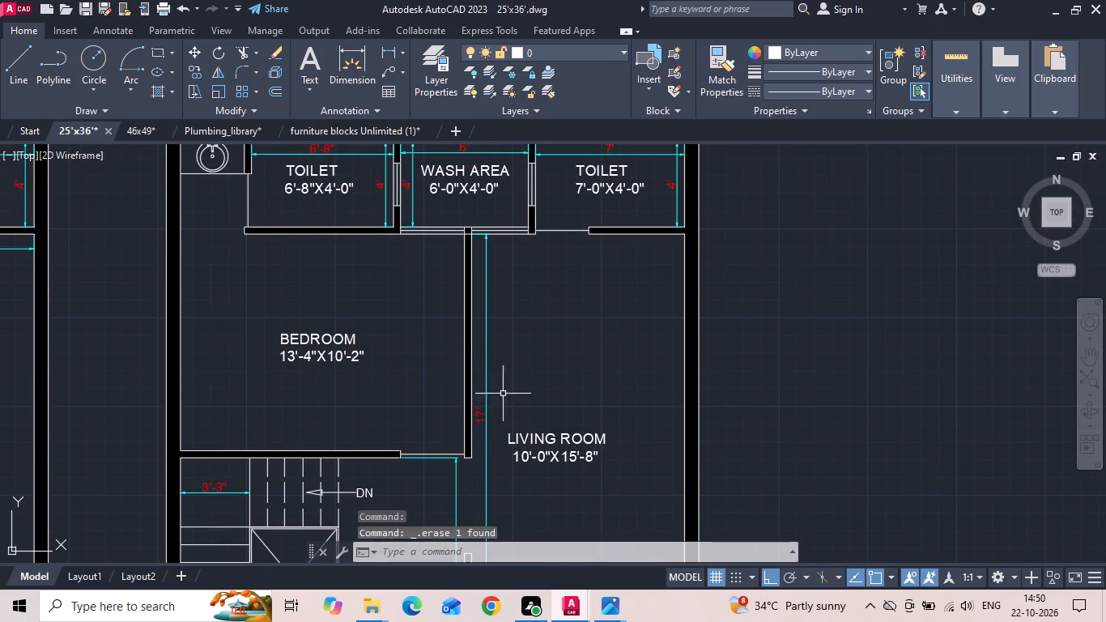
{"action": "left_click", "coordinate": [536, 441]}
{"action": "right_click", "coordinate": [533, 431]}
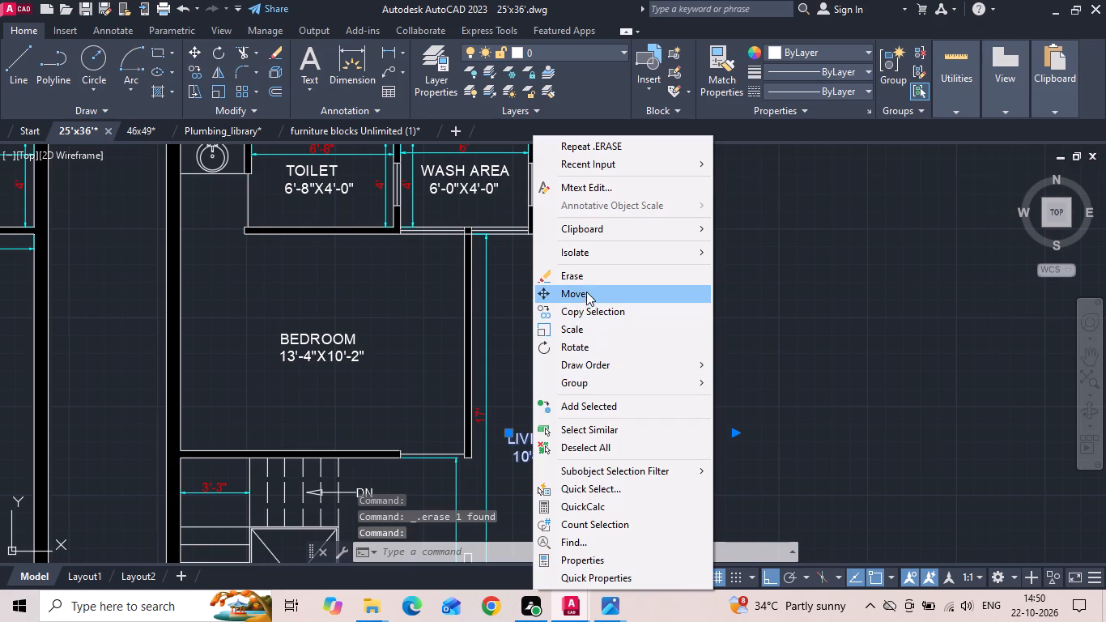
{"action": "left_click", "coordinate": [586, 292]}
{"action": "left_click", "coordinate": [741, 318]}
{"action": "left_click", "coordinate": [764, 314]}
Change the size in the furnished first floor plan's LIVING ROOM label to 10'-0"X17'-0".
{"action": "scroll", "coordinate": [771, 306], "scroll_direction": "down", "scroll_amount": 3}
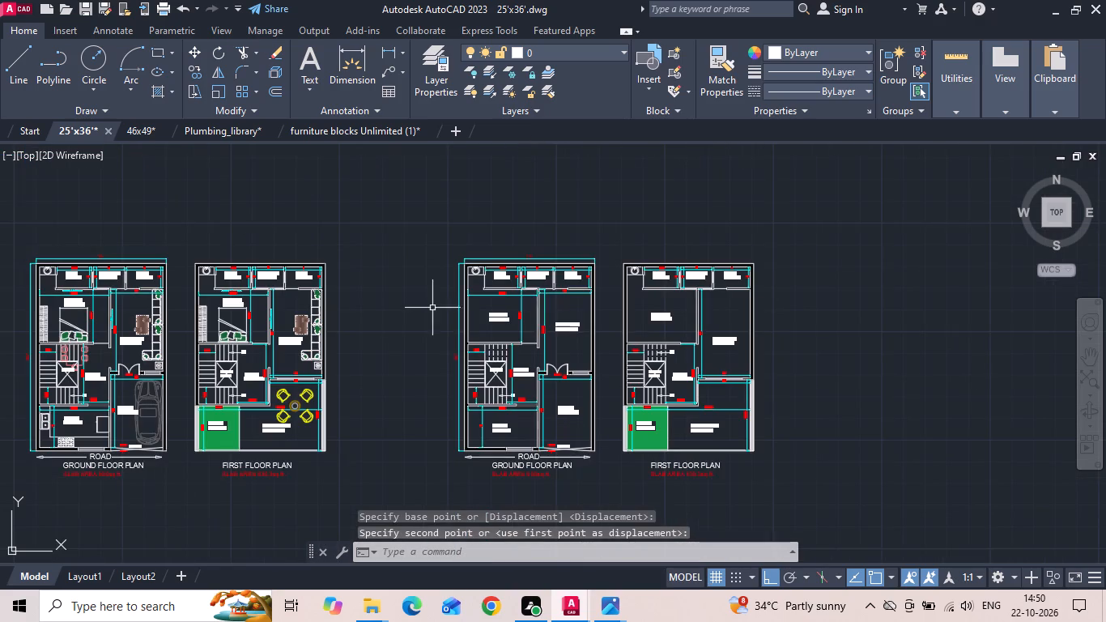
{"action": "scroll", "coordinate": [245, 355], "scroll_direction": "up", "scroll_amount": 2}
{"action": "middle_click_drag", "start_coordinate": [249, 346], "coordinate": [623, 330]}
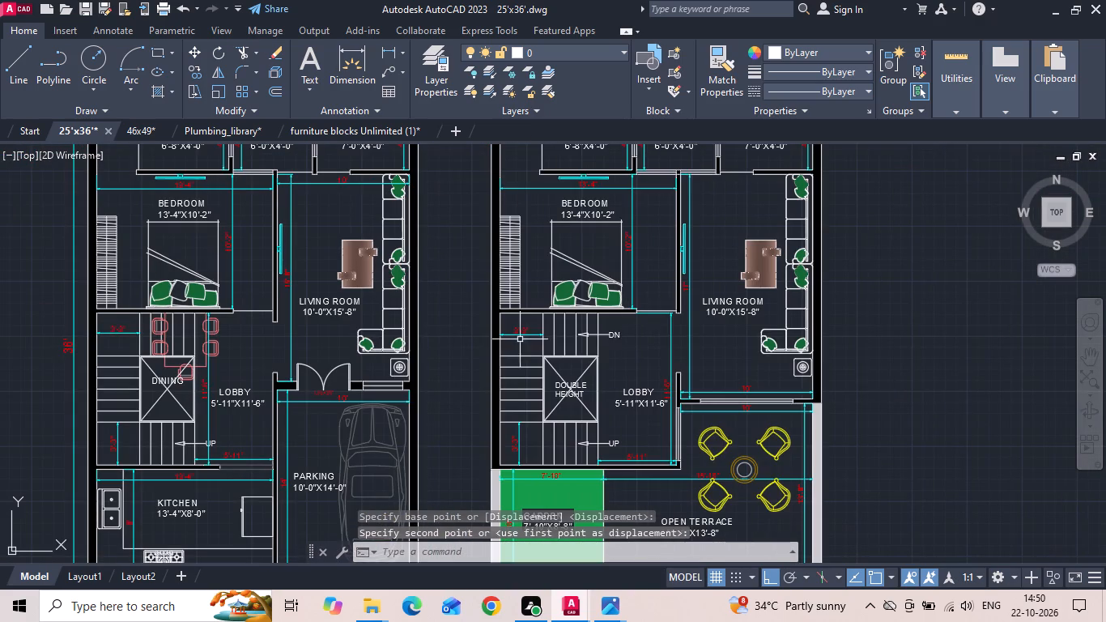
{"action": "scroll", "coordinate": [750, 317], "scroll_direction": "up", "scroll_amount": 2}
{"action": "double_click", "coordinate": [734, 307]}
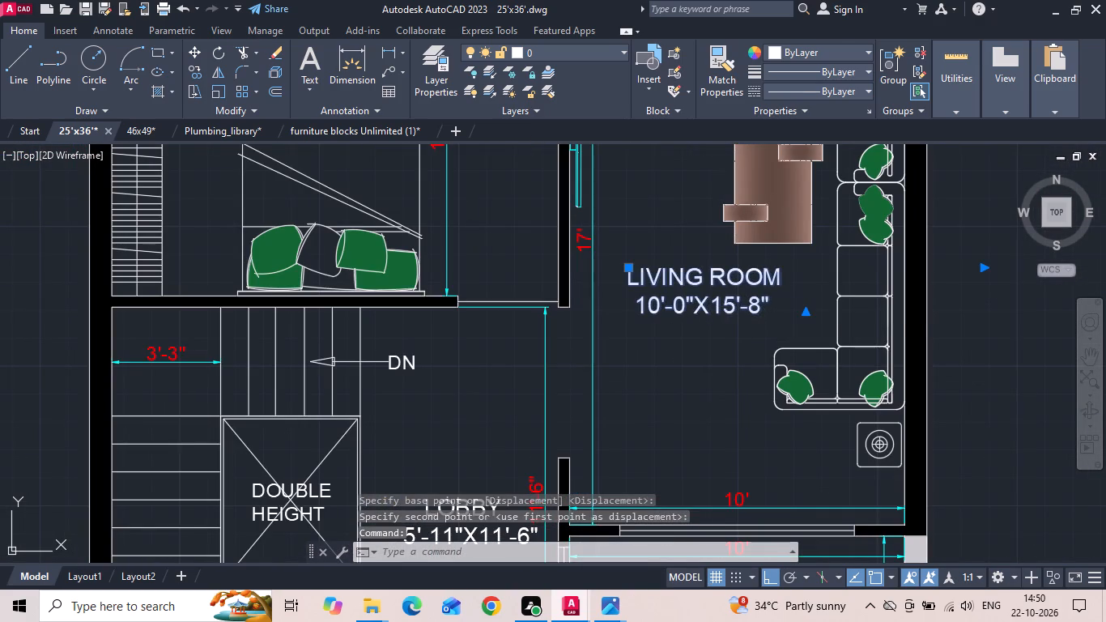
{"action": "key", "text": "BackSpace"}
{"action": "key", "text": "7"}
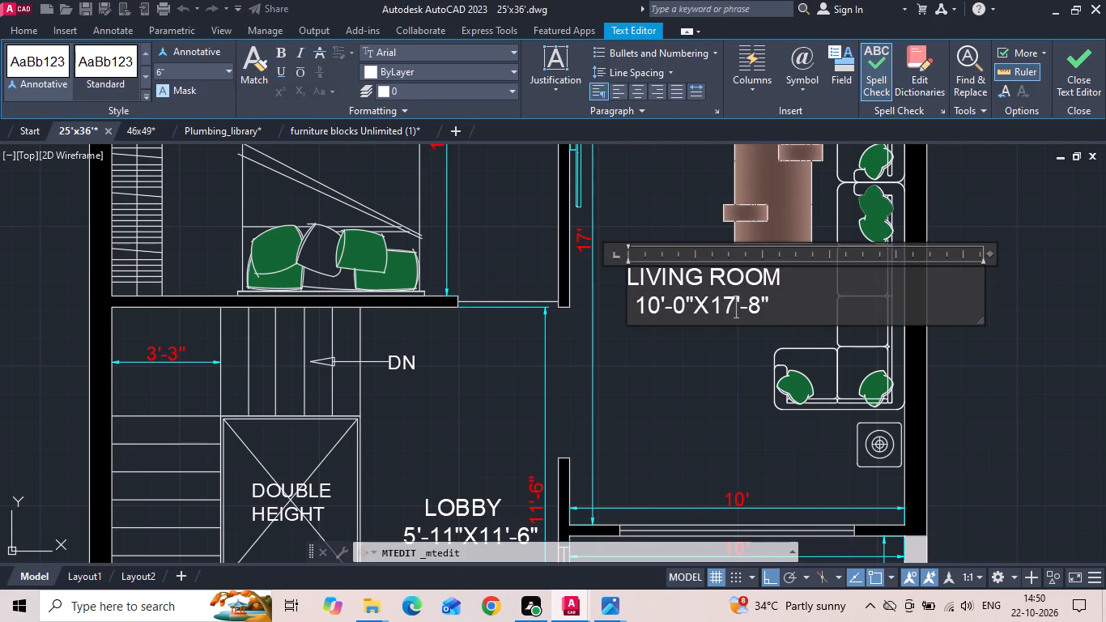
{"action": "left_click", "coordinate": [759, 305]}
{"action": "key", "text": "BackSpace"}
{"action": "key", "text": "0"}
{"action": "left_click", "coordinate": [687, 356]}
Change the size in the unfurnished first floor plan's LIVING ROOM label to 10'-0"X17'-0".
{"action": "scroll", "coordinate": [551, 320], "scroll_direction": "down", "scroll_amount": 5}
{"action": "scroll", "coordinate": [827, 349], "scroll_direction": "up", "scroll_amount": 4}
{"action": "scroll", "coordinate": [778, 216], "scroll_direction": "up", "scroll_amount": 1}
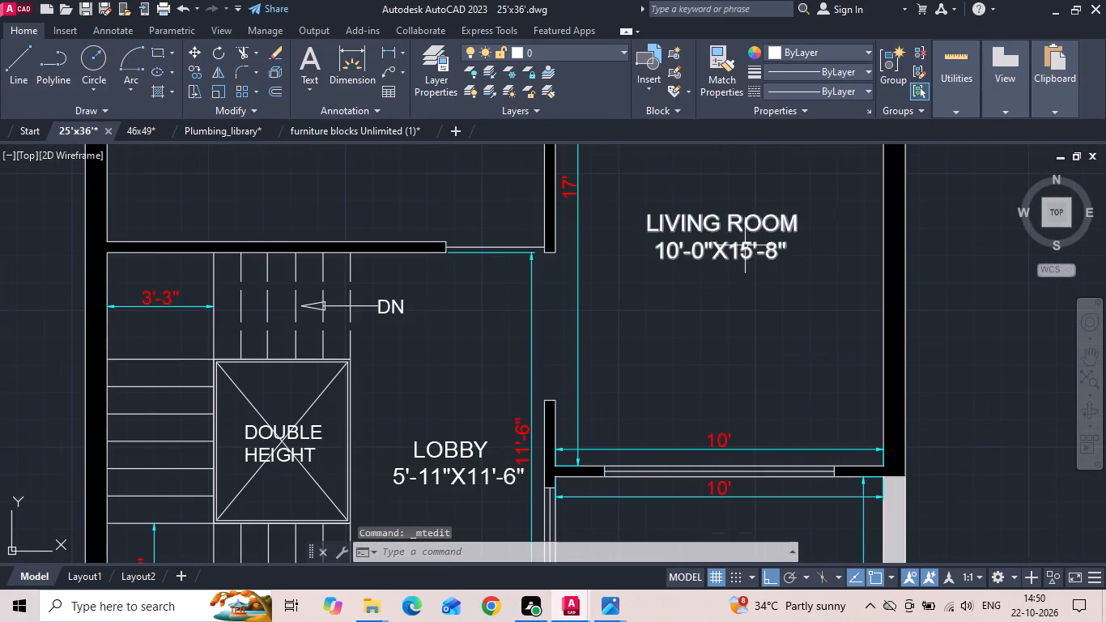
{"action": "double_click", "coordinate": [753, 252]}
{"action": "key", "text": "BackSpace"}
{"action": "key", "text": "7"}
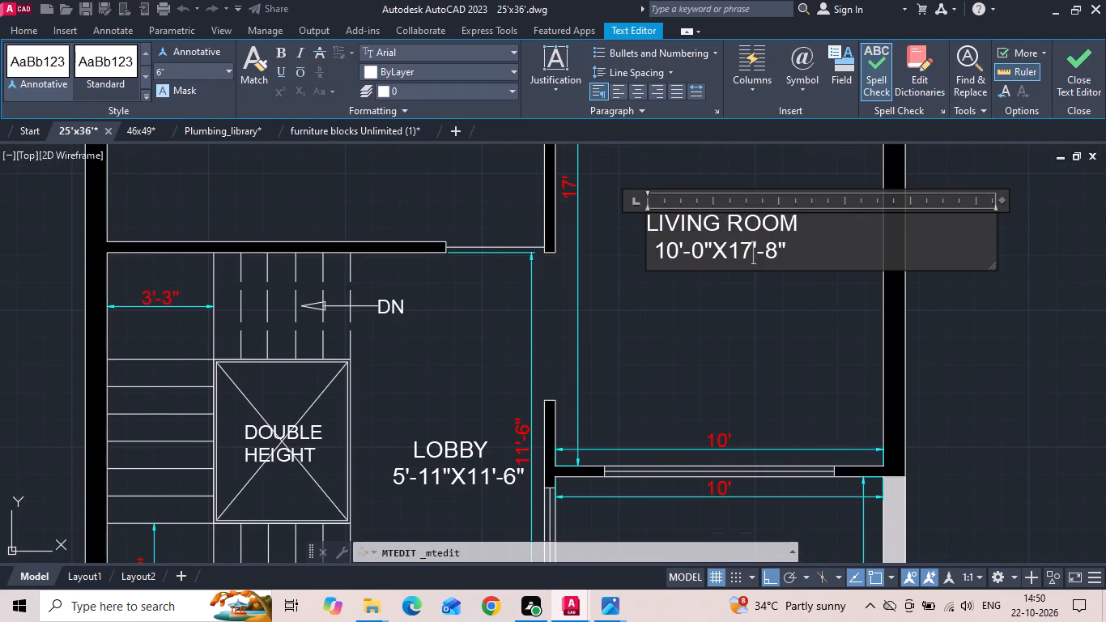
{"action": "left_click", "coordinate": [776, 257]}
{"action": "key", "text": "BackSpace"}
{"action": "key", "text": "0"}
{"action": "left_click", "coordinate": [726, 316]}
Add a linear dimension across the unfurnished first floor living room's width, just below its top wall.
{"action": "scroll", "coordinate": [576, 378], "scroll_direction": "down", "scroll_amount": 2}
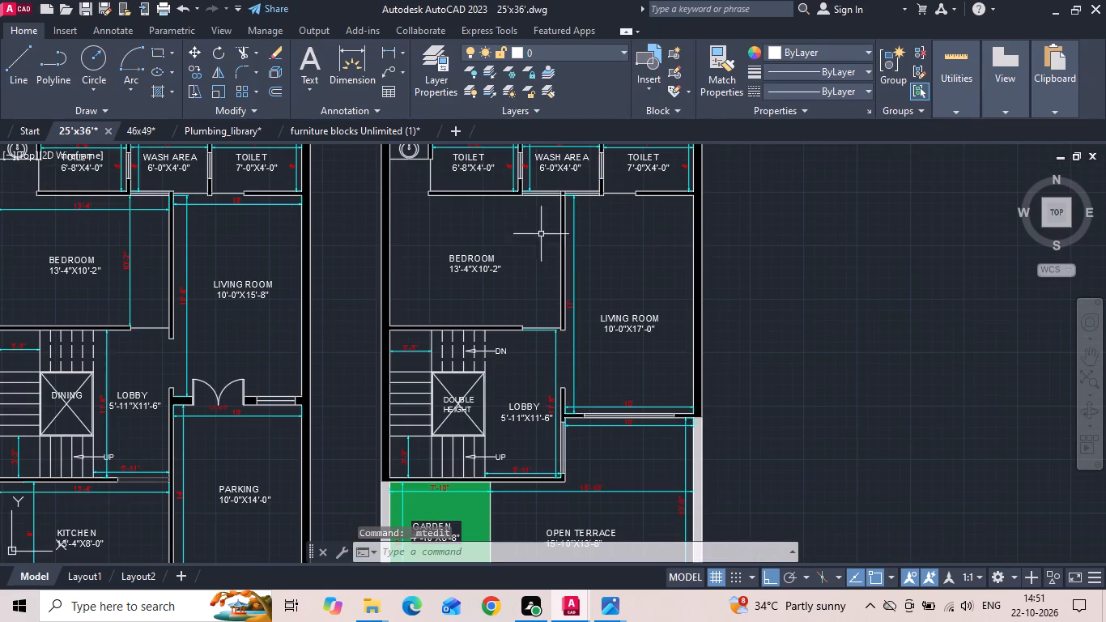
{"action": "left_click", "coordinate": [382, 48]}
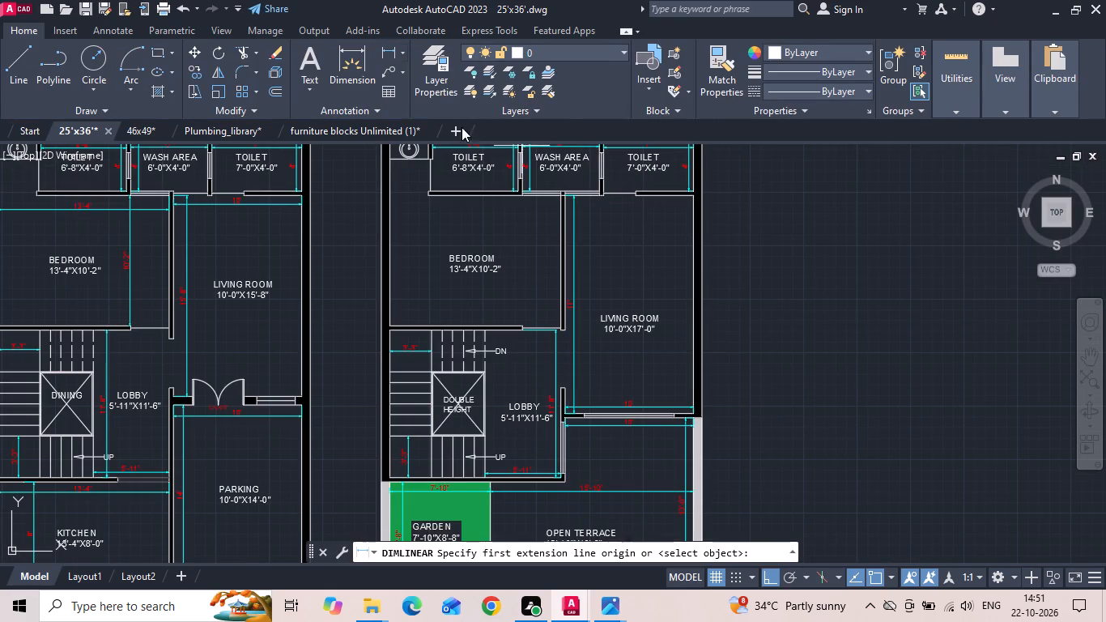
{"action": "scroll", "coordinate": [632, 198], "scroll_direction": "up", "scroll_amount": 2}
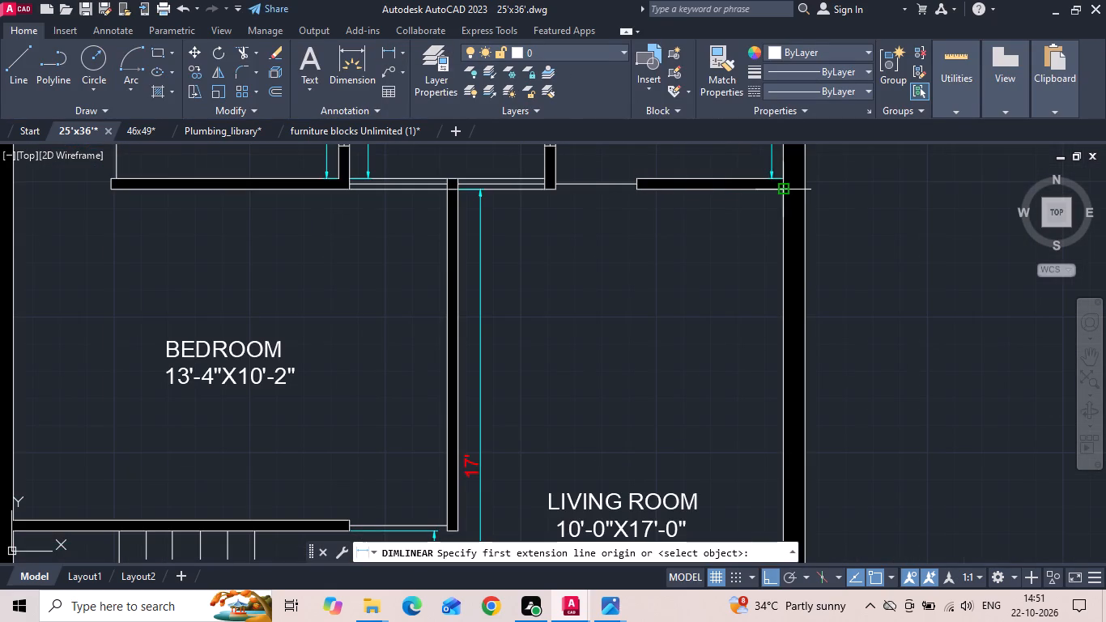
{"action": "left_click", "coordinate": [781, 191]}
{"action": "left_click", "coordinate": [459, 183]}
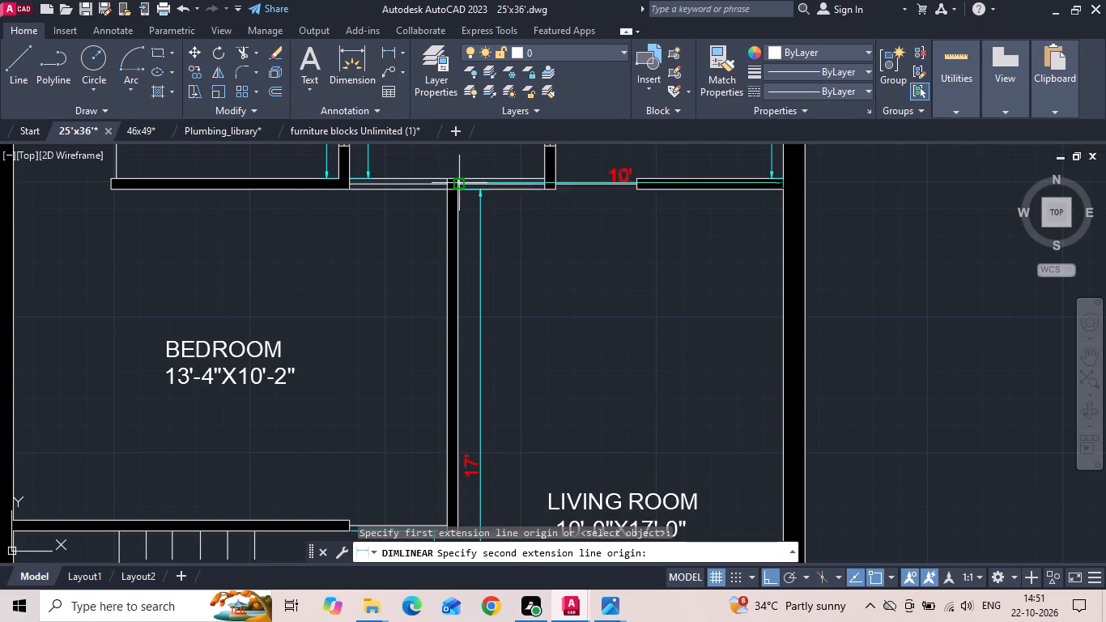
{"action": "left_click", "coordinate": [461, 210]}
Add a vertical linear dimension for the first floor living room's length, just inside its right outer wall.
{"action": "left_click", "coordinate": [387, 49]}
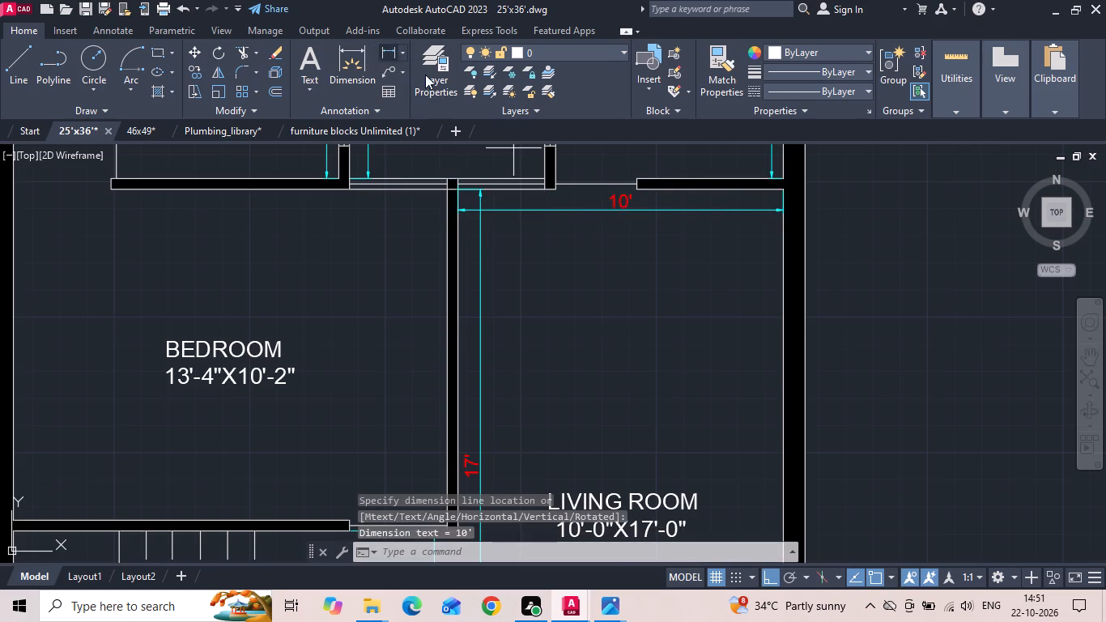
{"action": "left_click", "coordinate": [784, 185]}
{"action": "scroll", "coordinate": [758, 327], "scroll_direction": "down", "scroll_amount": 2}
{"action": "middle_click_drag", "start_coordinate": [755, 390], "coordinate": [748, 367]}
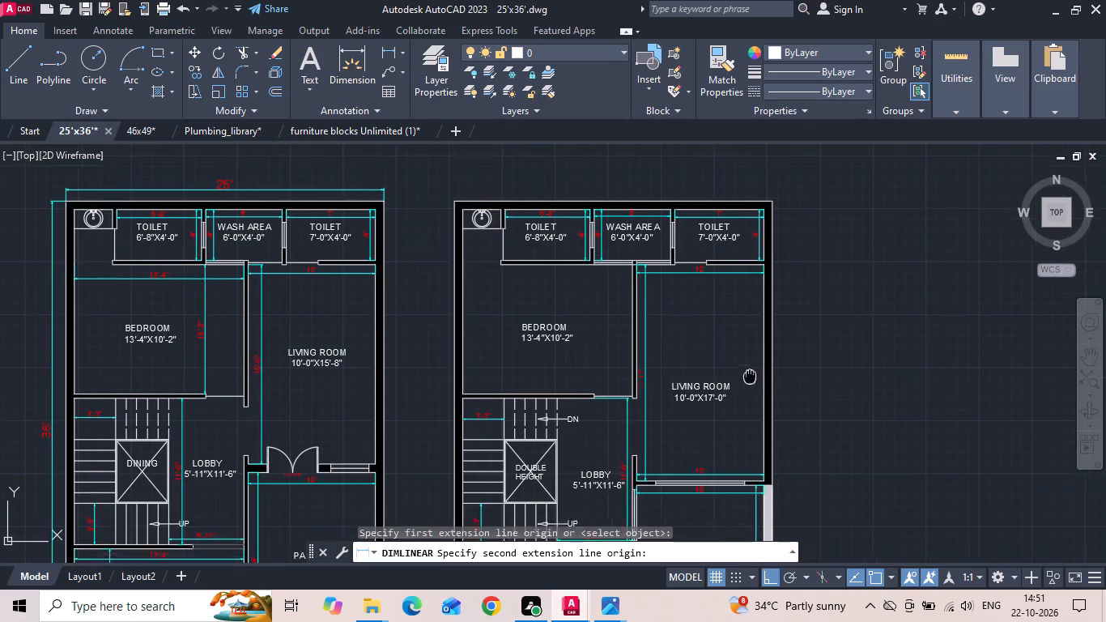
{"action": "middle_click_drag", "start_coordinate": [748, 367], "coordinate": [745, 347]}
{"action": "scroll", "coordinate": [747, 428], "scroll_direction": "up", "scroll_amount": 2}
{"action": "left_click", "coordinate": [769, 477]}
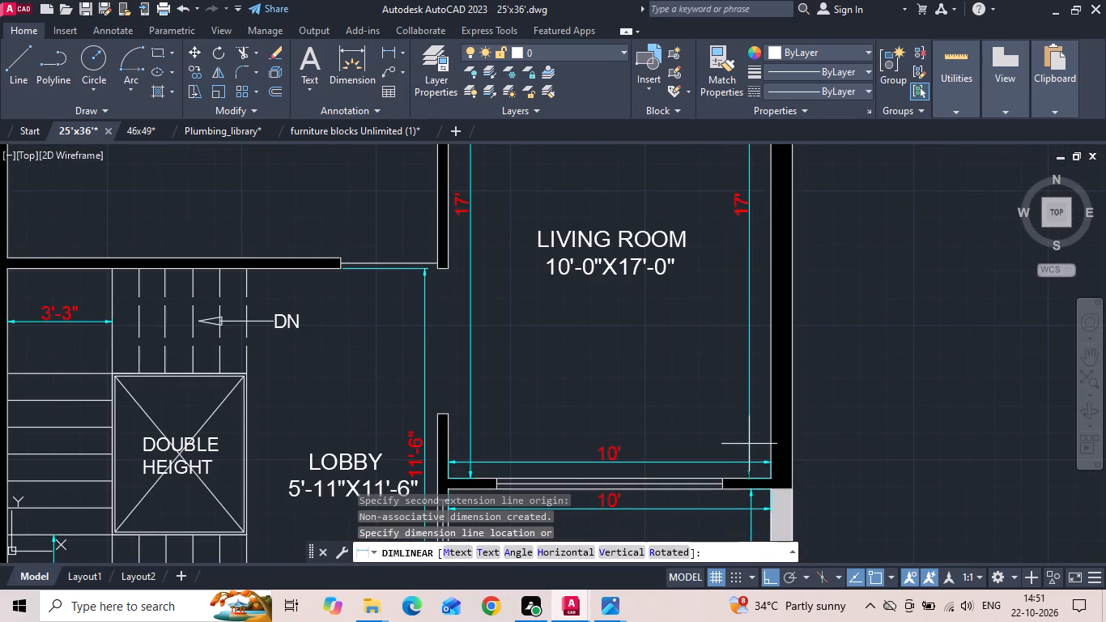
{"action": "left_click", "coordinate": [755, 433]}
Add a linear dimension across the first floor bedroom's width, just below its top wall.
{"action": "middle_click_drag", "start_coordinate": [674, 390], "coordinate": [669, 371]}
{"action": "scroll", "coordinate": [669, 380], "scroll_direction": "down", "scroll_amount": 1}
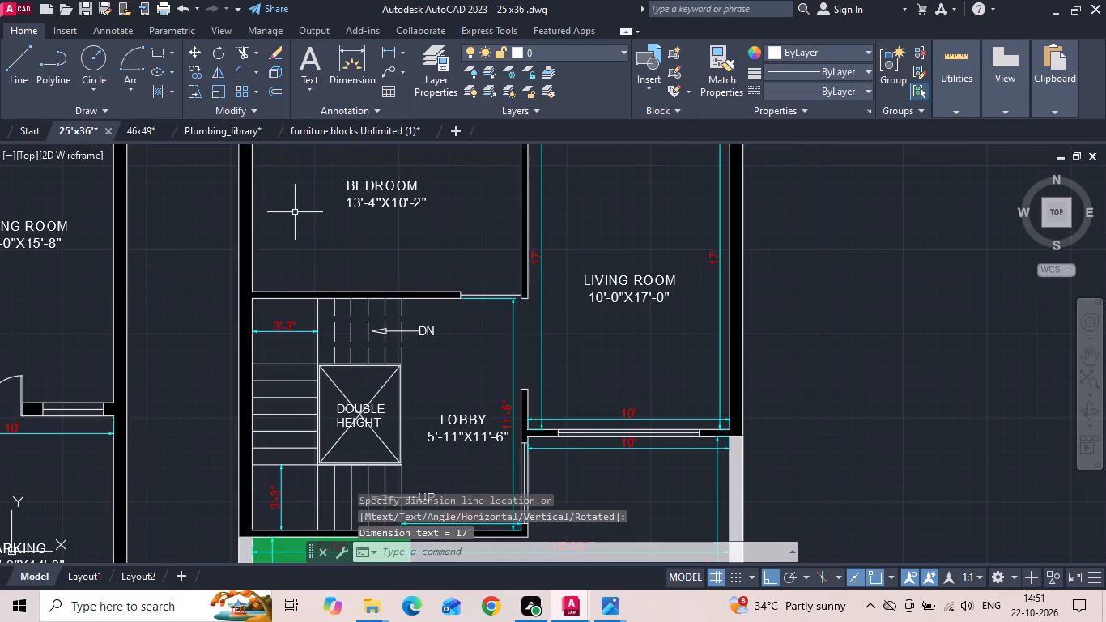
{"action": "middle_click_drag", "start_coordinate": [294, 213], "coordinate": [367, 400]}
{"action": "left_click", "coordinate": [394, 50]}
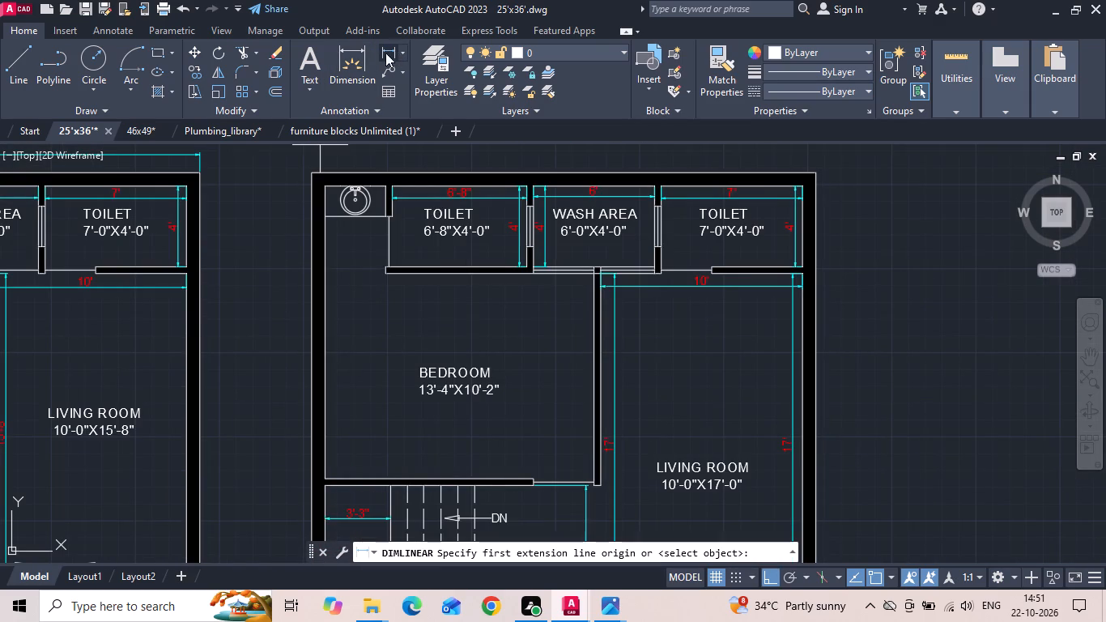
{"action": "scroll", "coordinate": [517, 291], "scroll_direction": "up", "scroll_amount": 1}
{"action": "scroll", "coordinate": [616, 273], "scroll_direction": "up", "scroll_amount": 1}
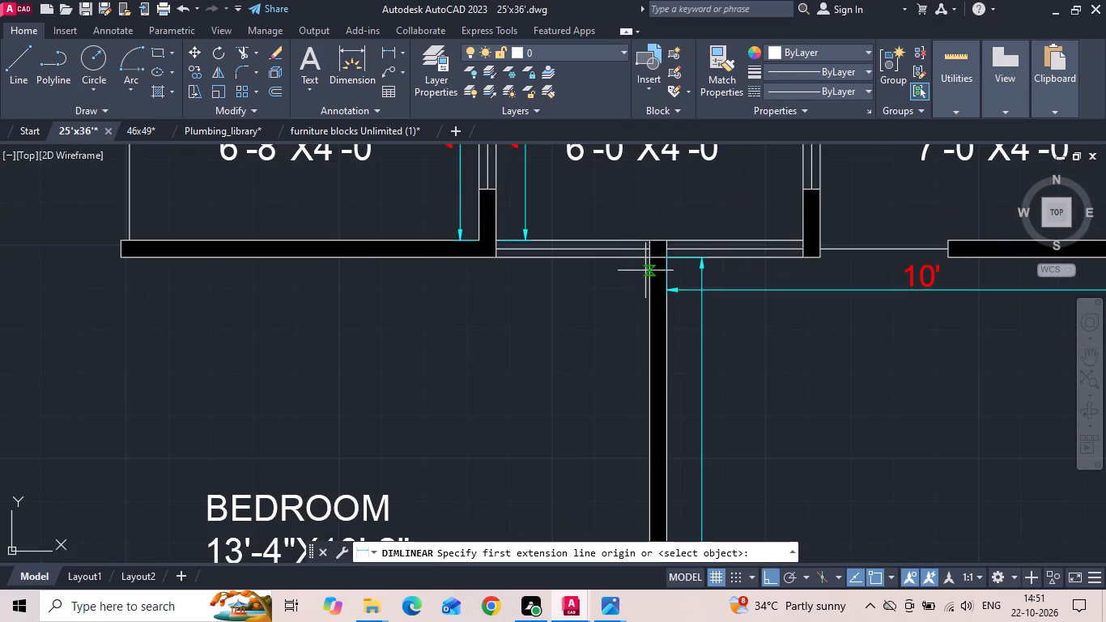
{"action": "left_click", "coordinate": [649, 258]}
{"action": "scroll", "coordinate": [646, 257], "scroll_direction": "down", "scroll_amount": 1}
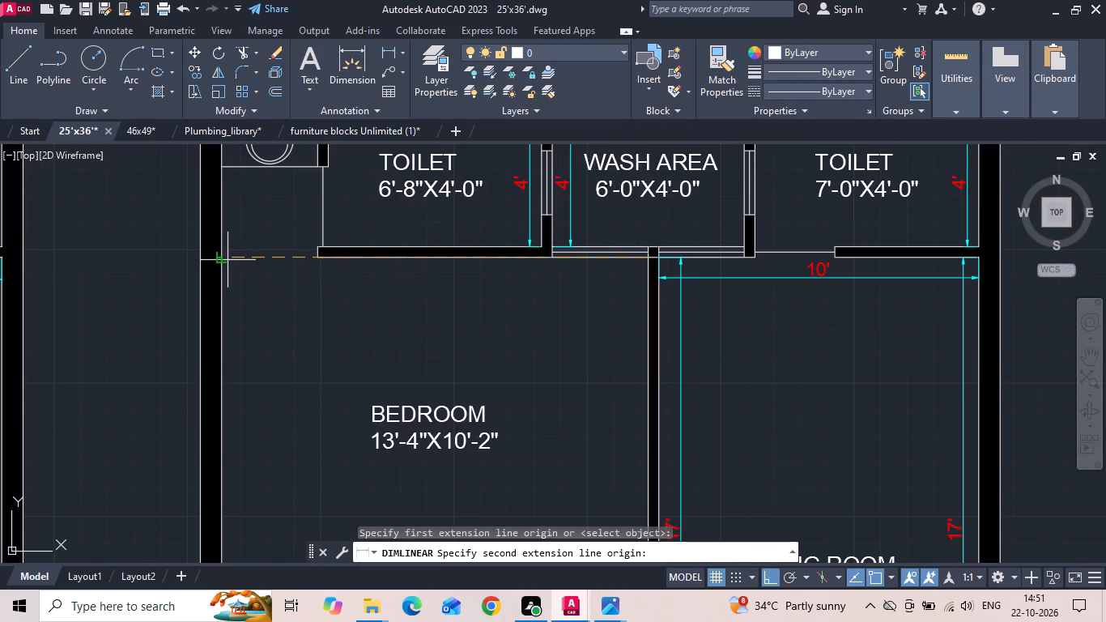
{"action": "left_click", "coordinate": [225, 260]}
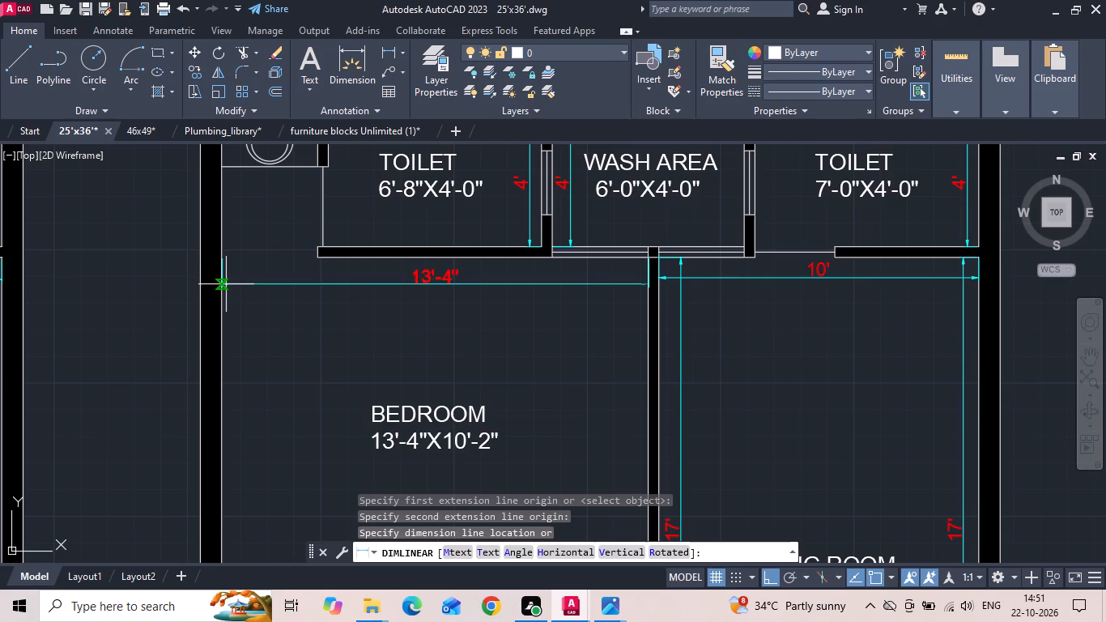
{"action": "left_click", "coordinate": [226, 283]}
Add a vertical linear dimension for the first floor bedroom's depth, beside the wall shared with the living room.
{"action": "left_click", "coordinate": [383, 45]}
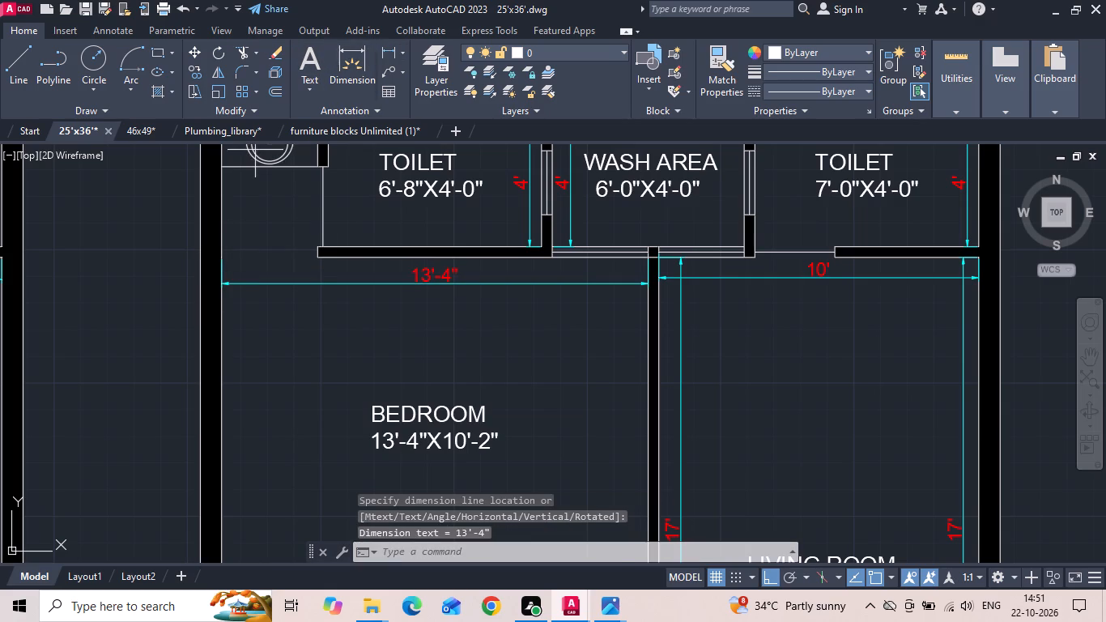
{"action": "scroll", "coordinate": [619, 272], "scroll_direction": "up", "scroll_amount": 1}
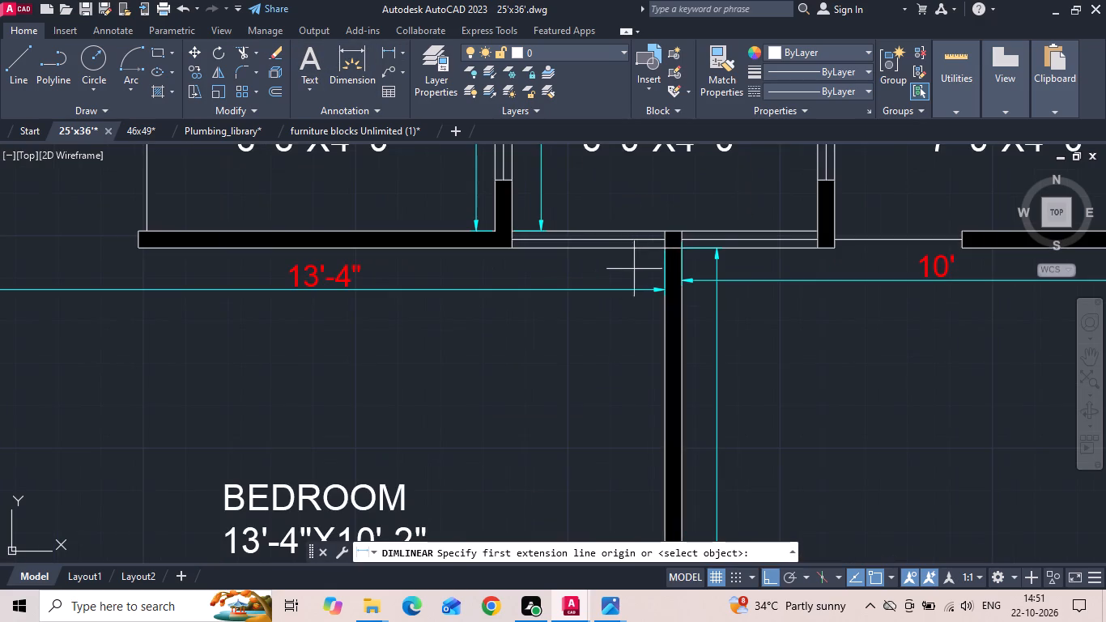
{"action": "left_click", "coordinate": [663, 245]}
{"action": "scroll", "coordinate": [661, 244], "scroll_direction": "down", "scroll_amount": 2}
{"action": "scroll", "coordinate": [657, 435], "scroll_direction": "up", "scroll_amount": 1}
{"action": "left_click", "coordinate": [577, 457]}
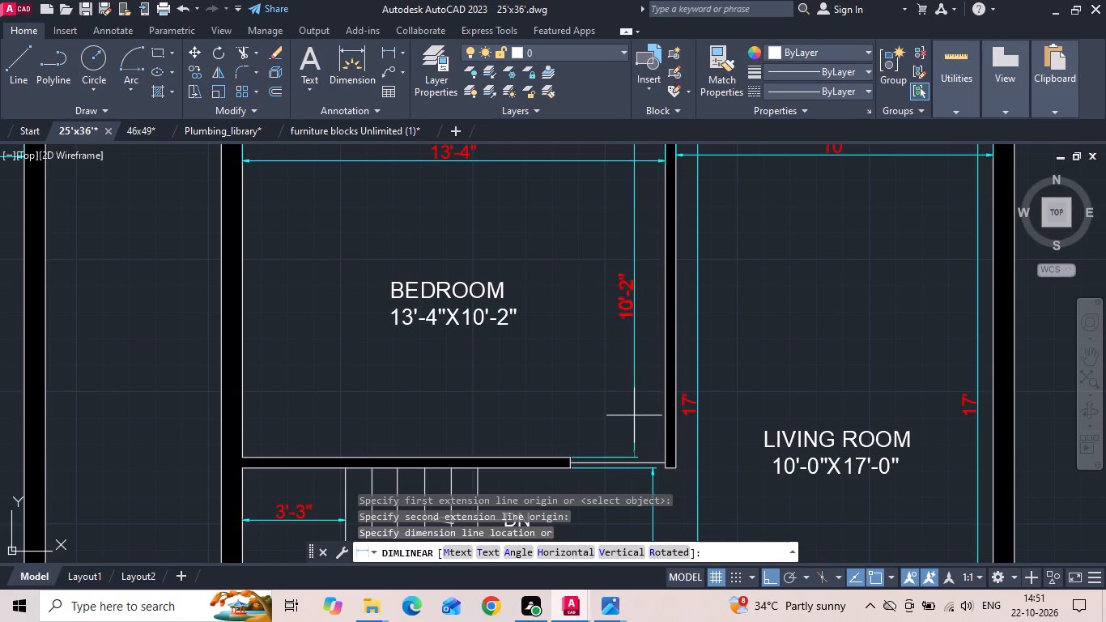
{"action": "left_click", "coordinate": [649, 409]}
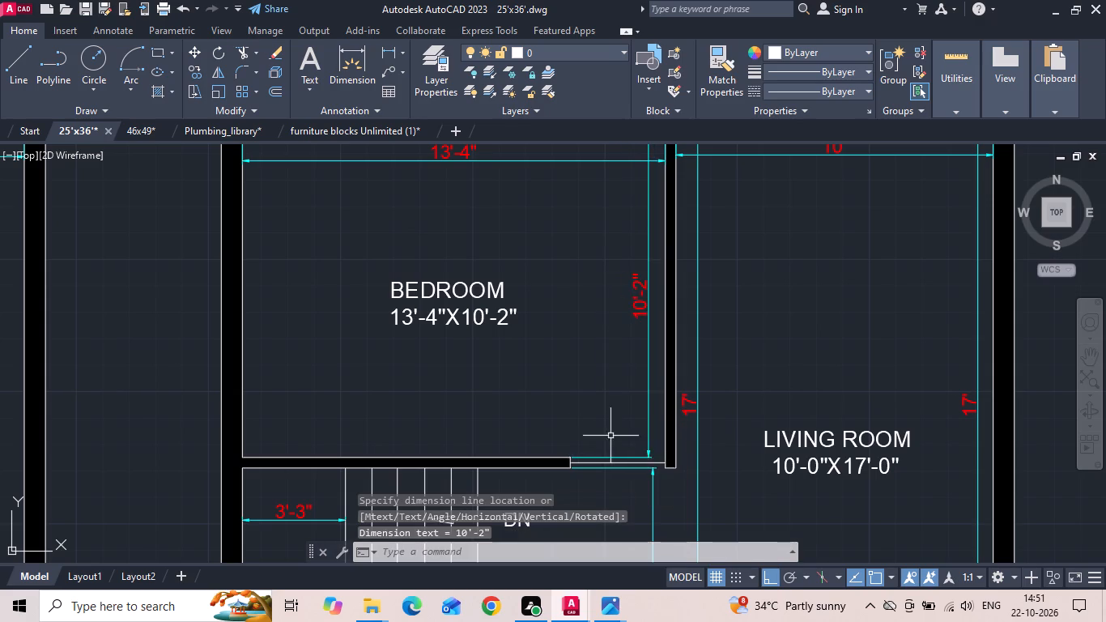
Add a linear dimension across the first floor bedroom's width, just above its bottom wall.
{"action": "key", "text": "space"}
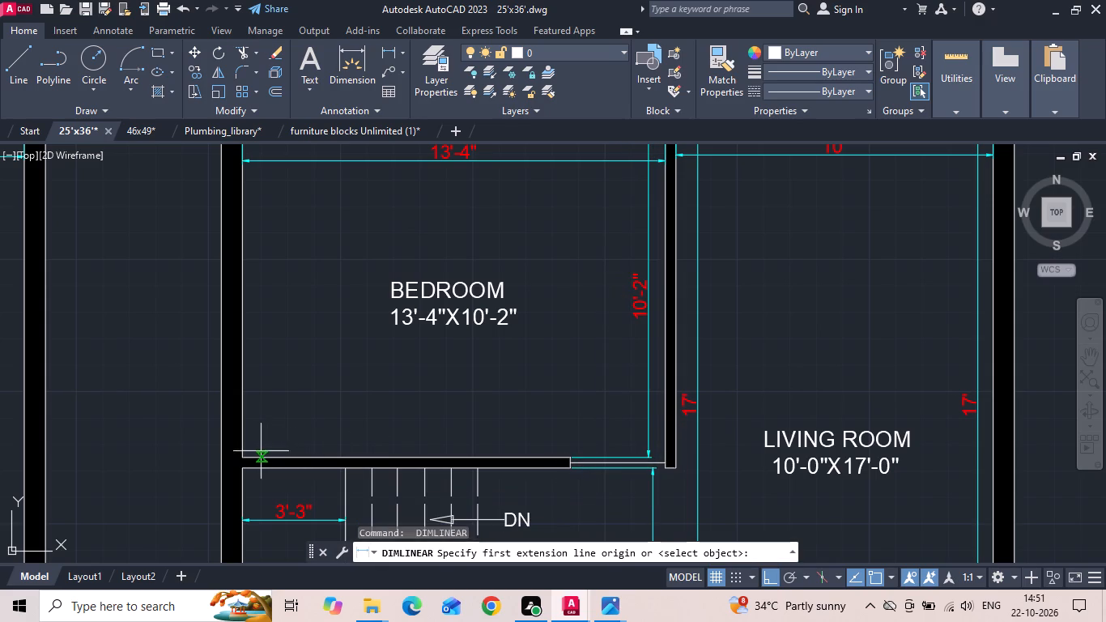
{"action": "left_click_drag", "start_coordinate": [241, 457], "coordinate": [251, 457]}
{"action": "scroll", "coordinate": [622, 468], "scroll_direction": "up", "scroll_amount": 1}
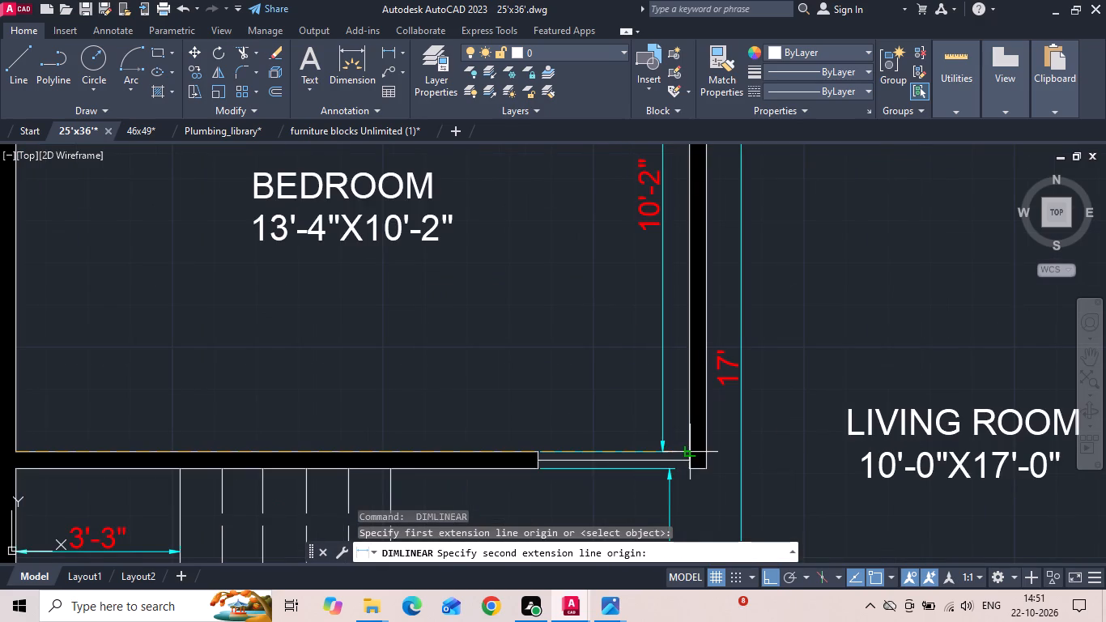
{"action": "left_click", "coordinate": [691, 446]}
{"action": "left_click", "coordinate": [690, 433]}
Add a vertical 10'2 linear dimension from the first floor bedroom's lower-left corner, just inside the left outer wall.
{"action": "scroll", "coordinate": [688, 432], "scroll_direction": "down", "scroll_amount": 2}
{"action": "scroll", "coordinate": [675, 435], "scroll_direction": "up", "scroll_amount": 1}
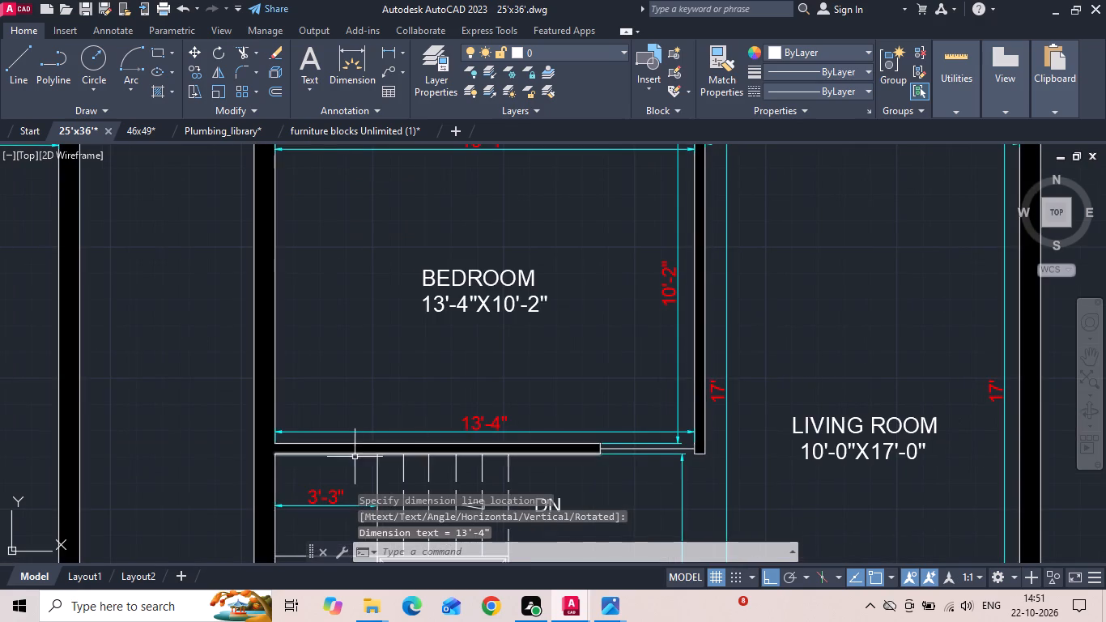
{"action": "key", "text": "space"}
{"action": "left_click", "coordinate": [278, 445]}
{"action": "scroll", "coordinate": [280, 441], "scroll_direction": "down", "scroll_amount": 2}
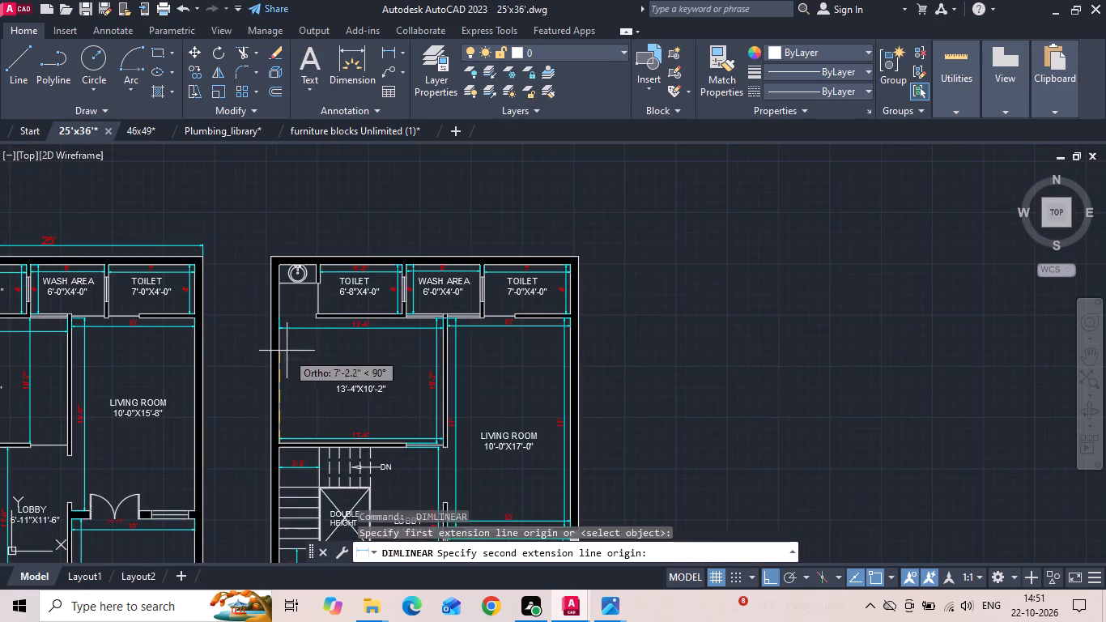
{"action": "scroll", "coordinate": [284, 347], "scroll_direction": "up", "scroll_amount": 2}
{"action": "type", "text": "10'2"}
{"action": "key", "text": "Return"}
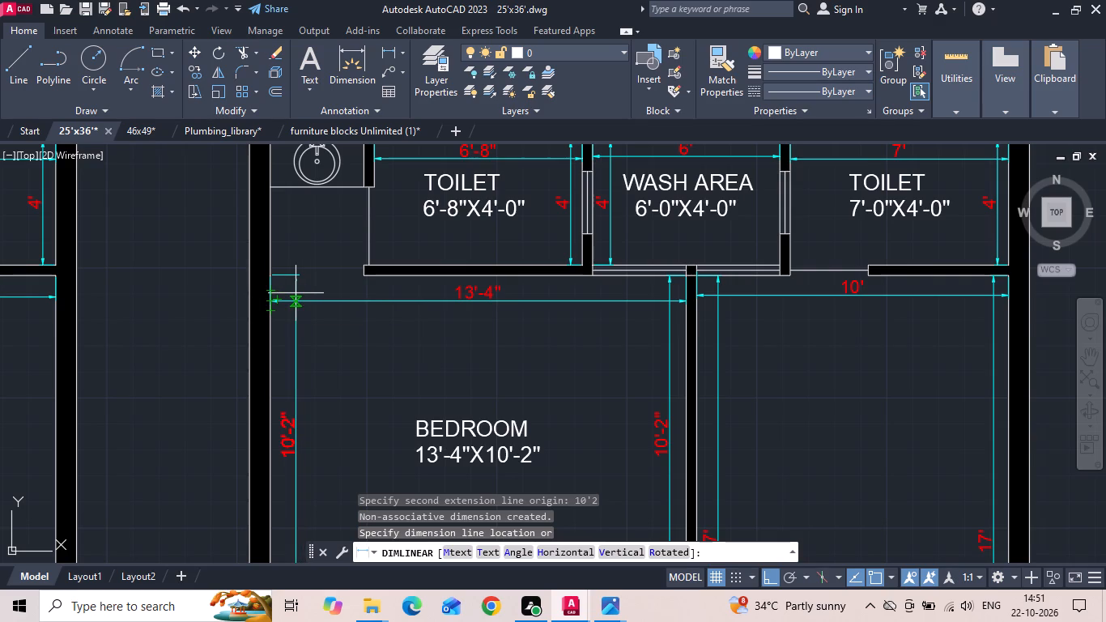
{"action": "left_click", "coordinate": [295, 293]}
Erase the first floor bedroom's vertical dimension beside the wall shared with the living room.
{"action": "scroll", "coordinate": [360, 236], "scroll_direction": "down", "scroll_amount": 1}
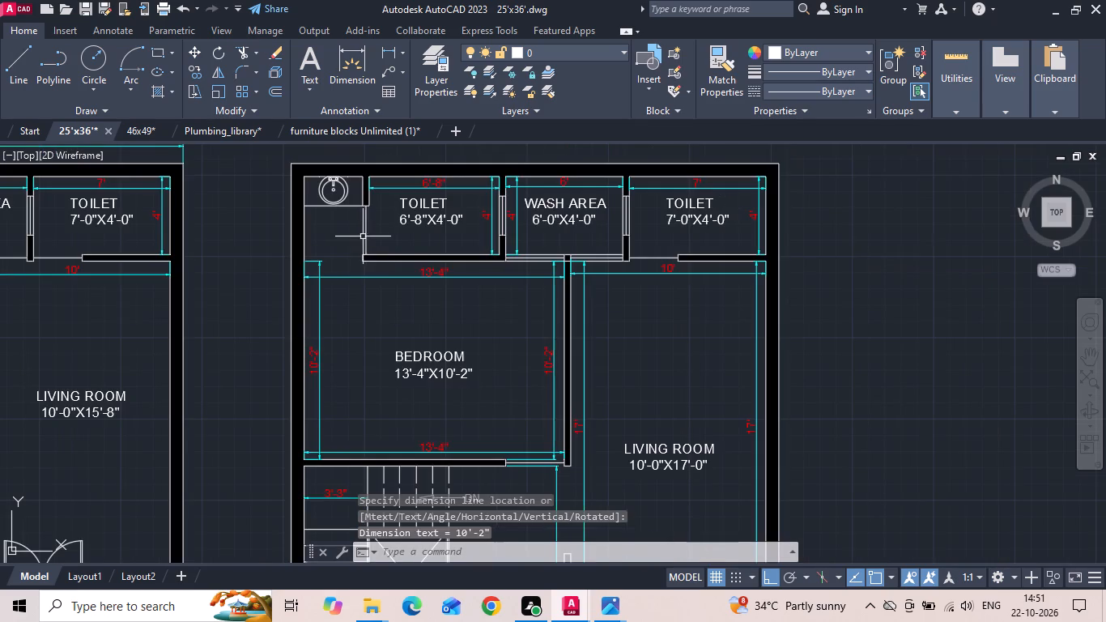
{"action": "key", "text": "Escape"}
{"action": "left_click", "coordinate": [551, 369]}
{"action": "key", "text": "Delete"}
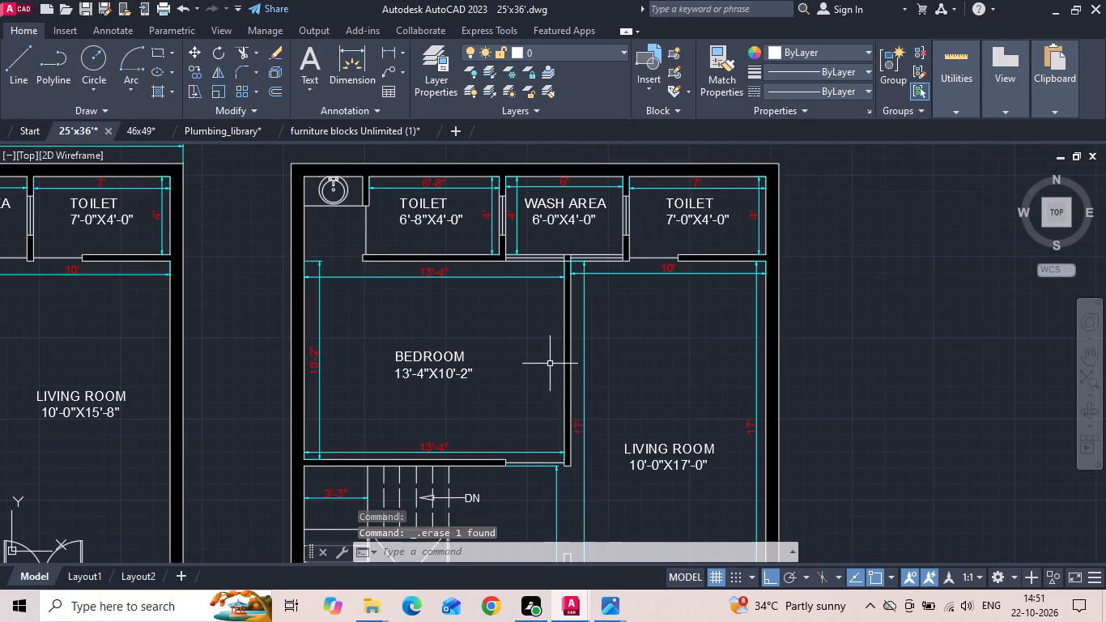
Add a vertical 10'2 linear dimension down the first floor bedroom, just inside the wall shared with the living room.
{"action": "type", "text": "DLO"}
{"action": "key", "text": "space"}
{"action": "scroll", "coordinate": [547, 271], "scroll_direction": "up", "scroll_amount": 1}
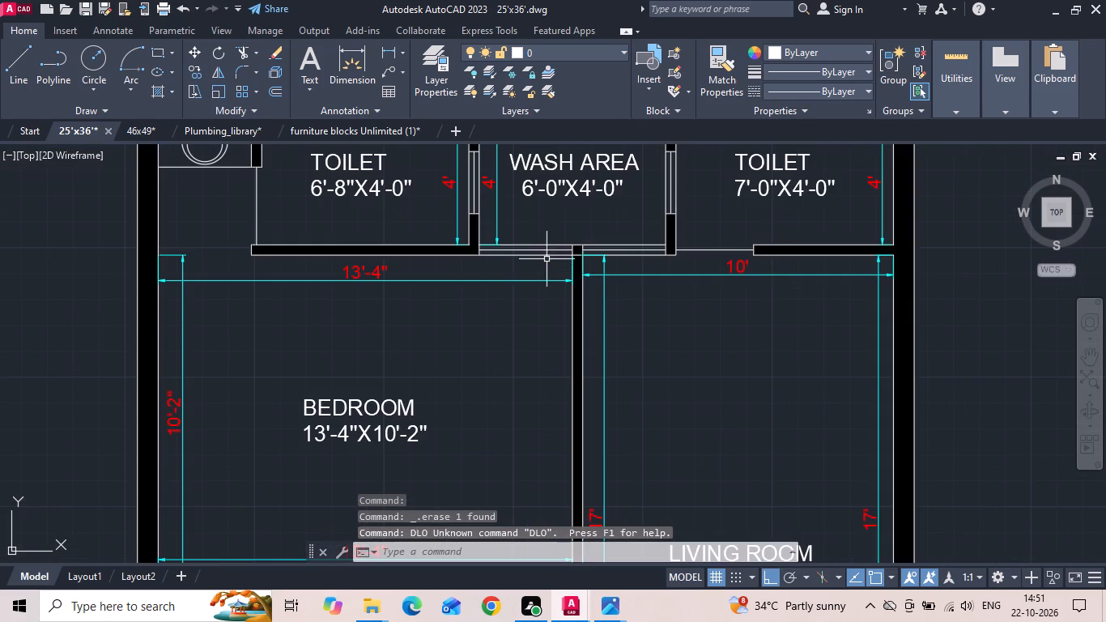
{"action": "key", "text": "d"}
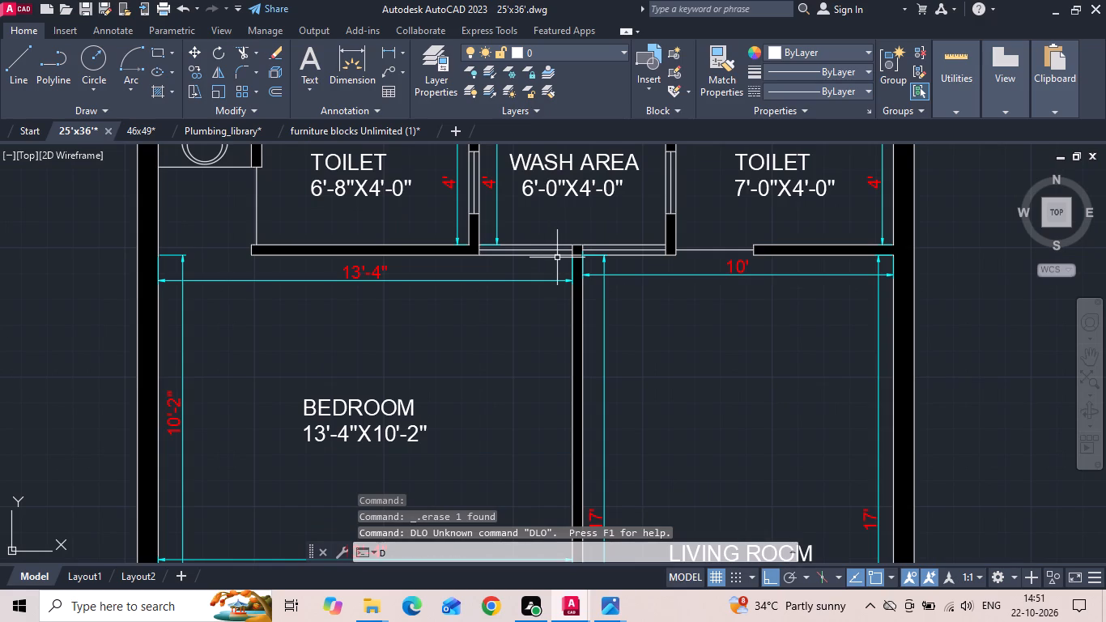
{"action": "type", "text": "LI"}
{"action": "key", "text": "space"}
{"action": "left_click", "coordinate": [560, 254]}
{"action": "middle_click_drag", "start_coordinate": [537, 426], "coordinate": [542, 292]}
{"action": "type", "text": "10'2"}
{"action": "key", "text": "Return"}
{"action": "left_click", "coordinate": [551, 295]}
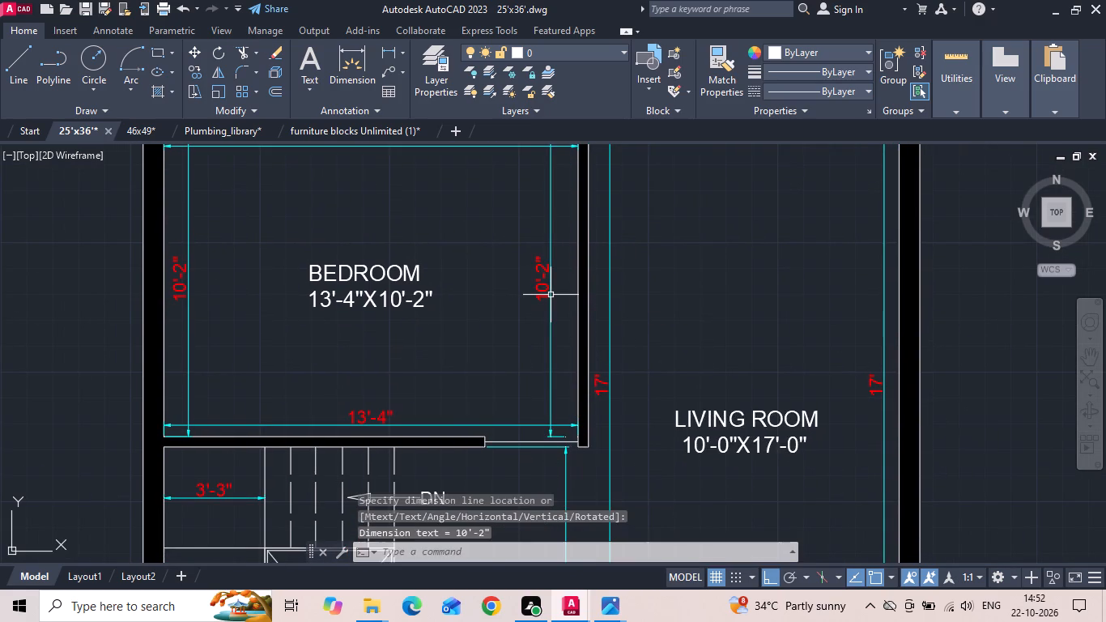
Add a horizontal linear dimension across the first floor wash basin passage, from the toilet's lower wall end to the left outer wall.
{"action": "scroll", "coordinate": [551, 295], "scroll_direction": "down", "scroll_amount": 2}
{"action": "scroll", "coordinate": [435, 163], "scroll_direction": "up", "scroll_amount": 2}
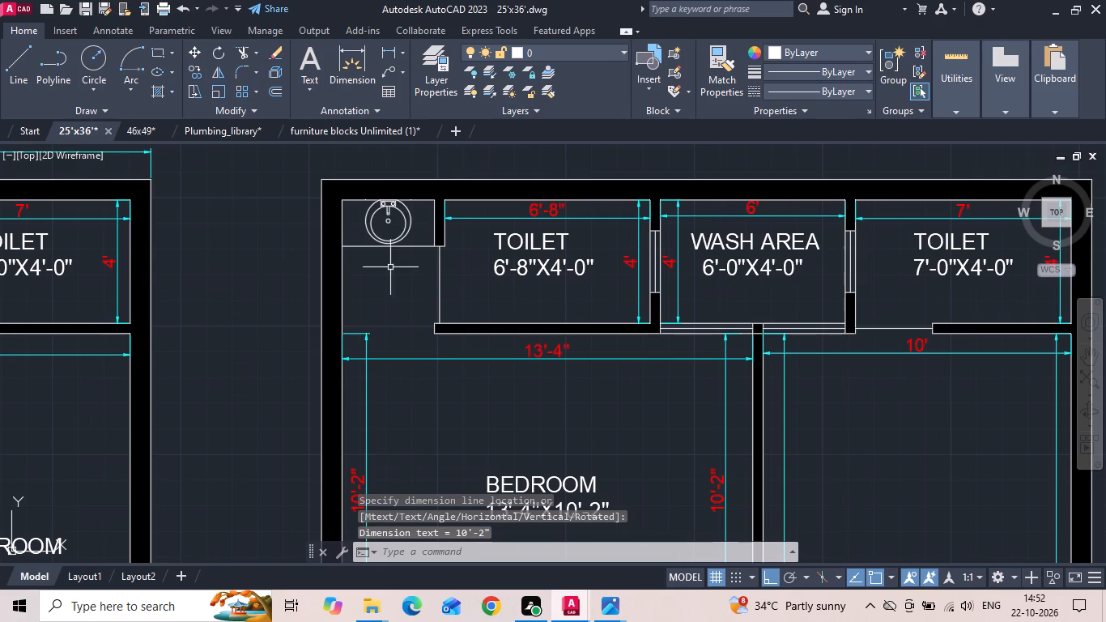
{"action": "left_click", "coordinate": [389, 53]}
{"action": "scroll", "coordinate": [440, 334], "scroll_direction": "up", "scroll_amount": 1}
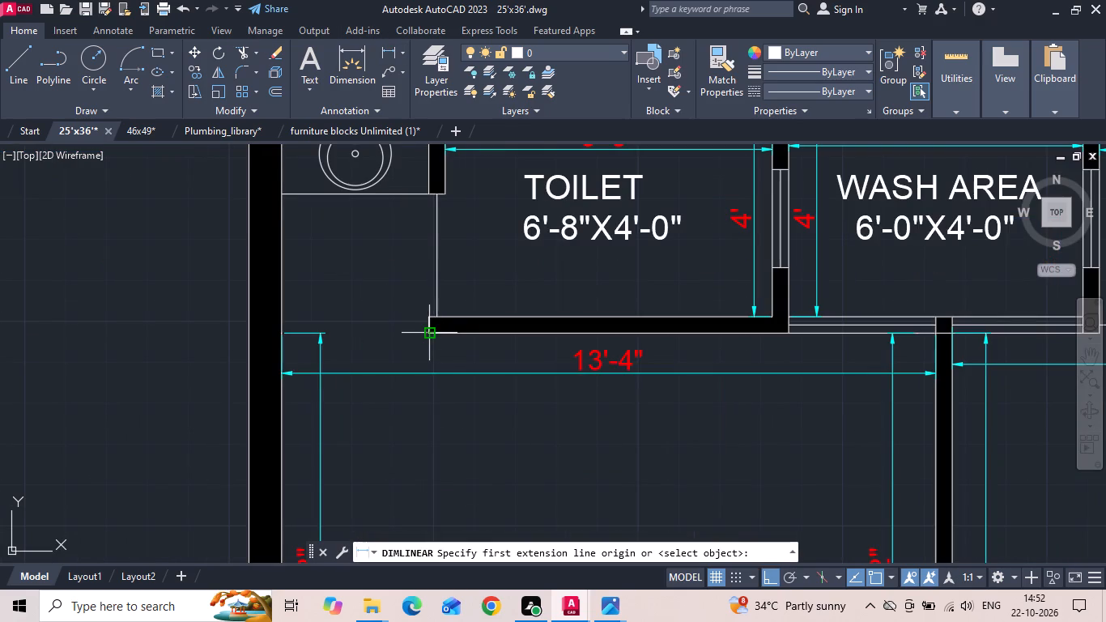
{"action": "left_click", "coordinate": [428, 309]}
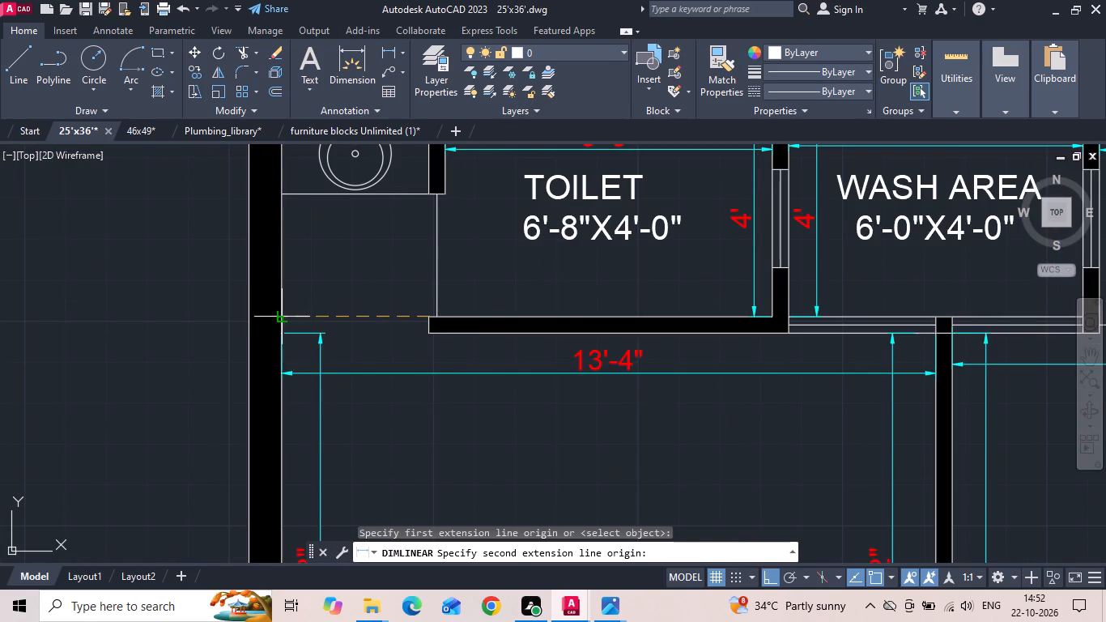
{"action": "left_click", "coordinate": [284, 317]}
{"action": "left_click", "coordinate": [296, 313]}
Add a vertical linear dimension for the first floor basin passage's depth, from the toilet's lower wall corner to the top wall.
{"action": "key", "text": "space"}
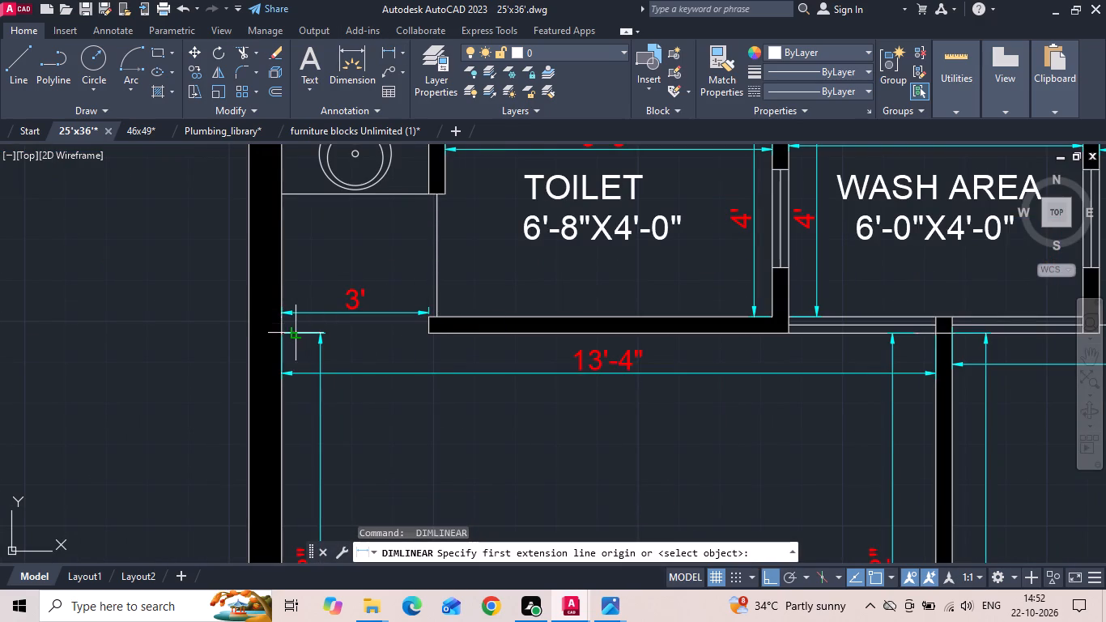
{"action": "left_click", "coordinate": [424, 336]}
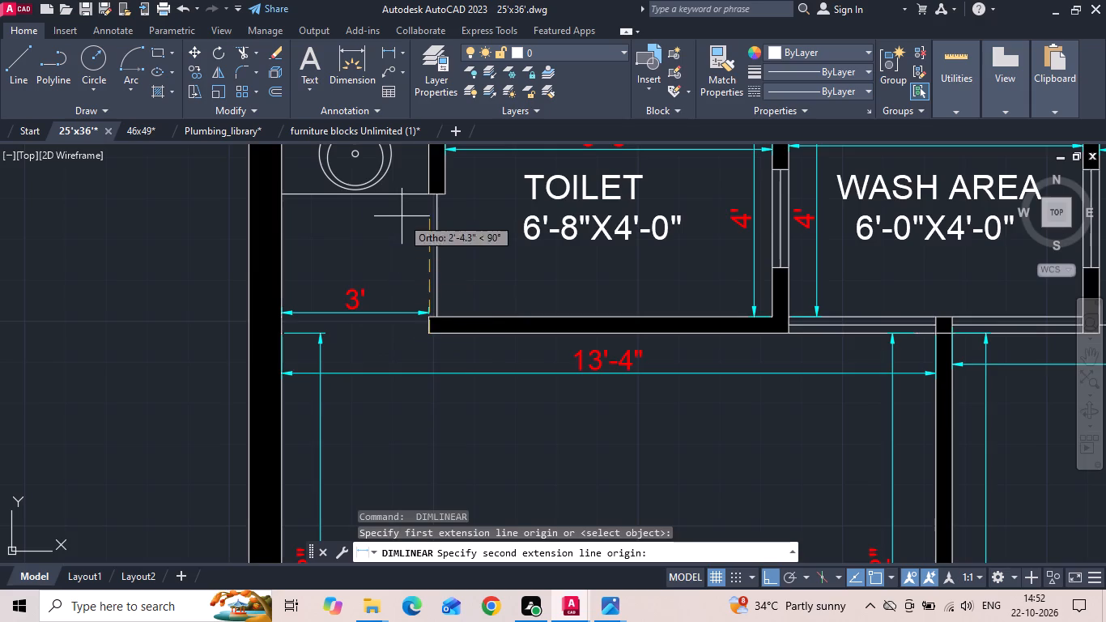
{"action": "middle_click_drag", "start_coordinate": [402, 232], "coordinate": [389, 319]}
{"action": "left_click", "coordinate": [415, 206]}
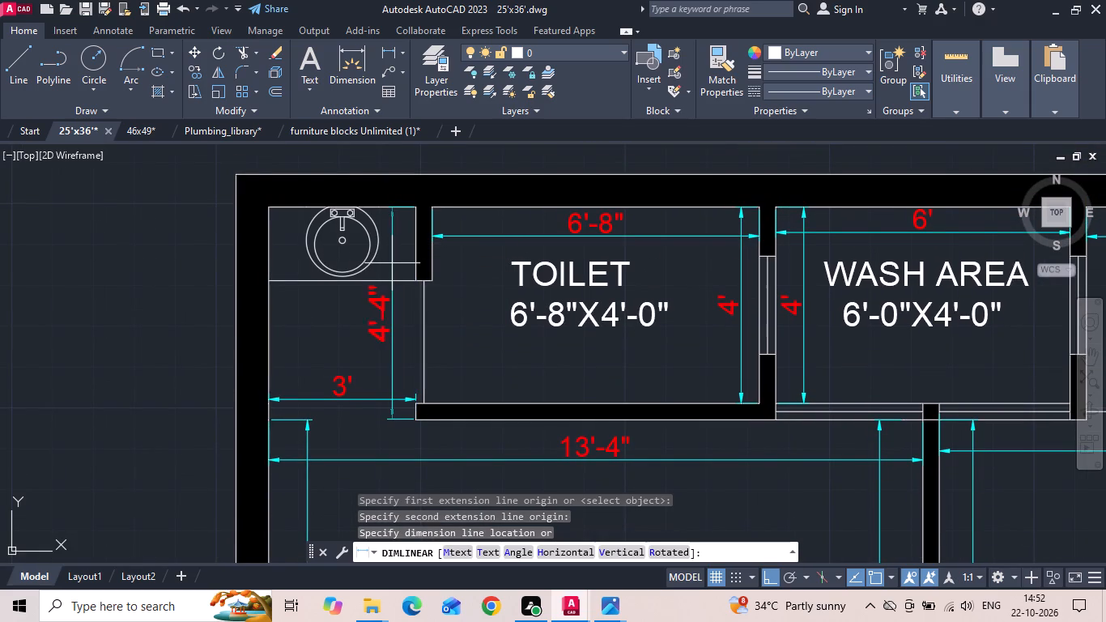
{"action": "left_click", "coordinate": [402, 261]}
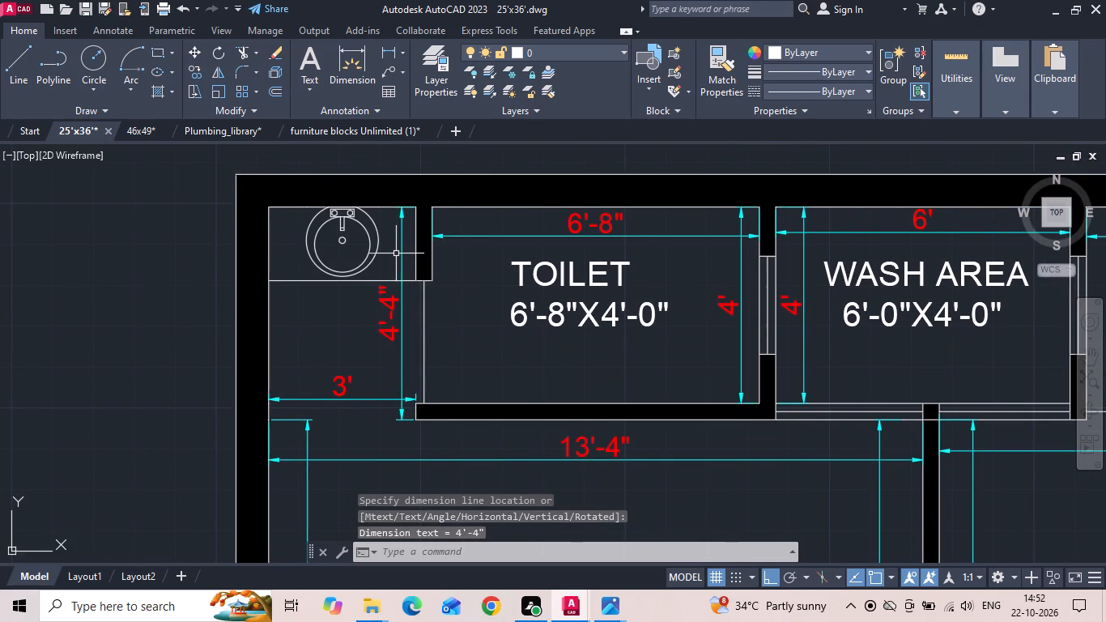
Add a horizontal linear dimension across the top of the first floor lobby, from the stair edge to the end of the living room wall.
{"action": "scroll", "coordinate": [395, 249], "scroll_direction": "down", "scroll_amount": 2}
{"action": "middle_click_drag", "start_coordinate": [417, 377], "coordinate": [415, 273]}
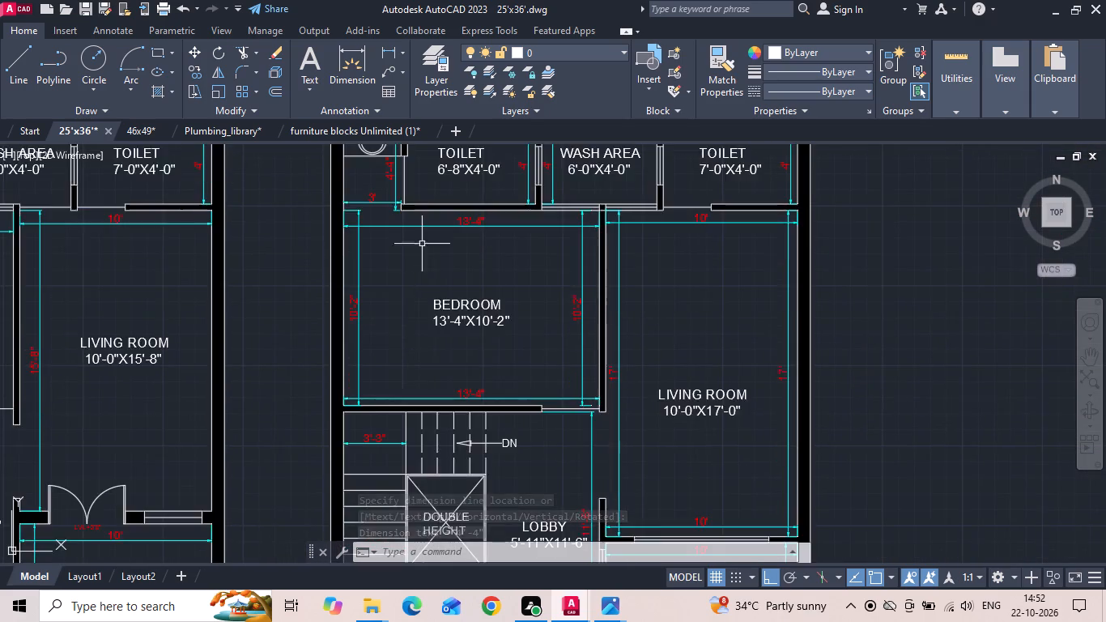
{"action": "scroll", "coordinate": [427, 234], "scroll_direction": "down", "scroll_amount": 1}
{"action": "middle_click_drag", "start_coordinate": [457, 364], "coordinate": [455, 266]}
{"action": "scroll", "coordinate": [511, 236], "scroll_direction": "up", "scroll_amount": 3}
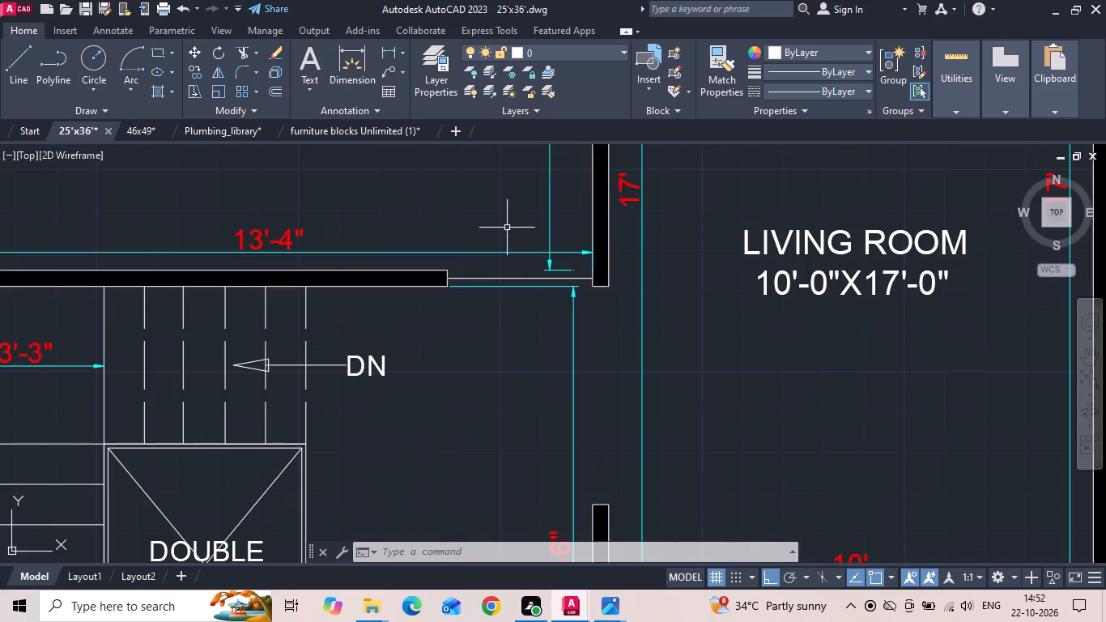
{"action": "left_click", "coordinate": [382, 49]}
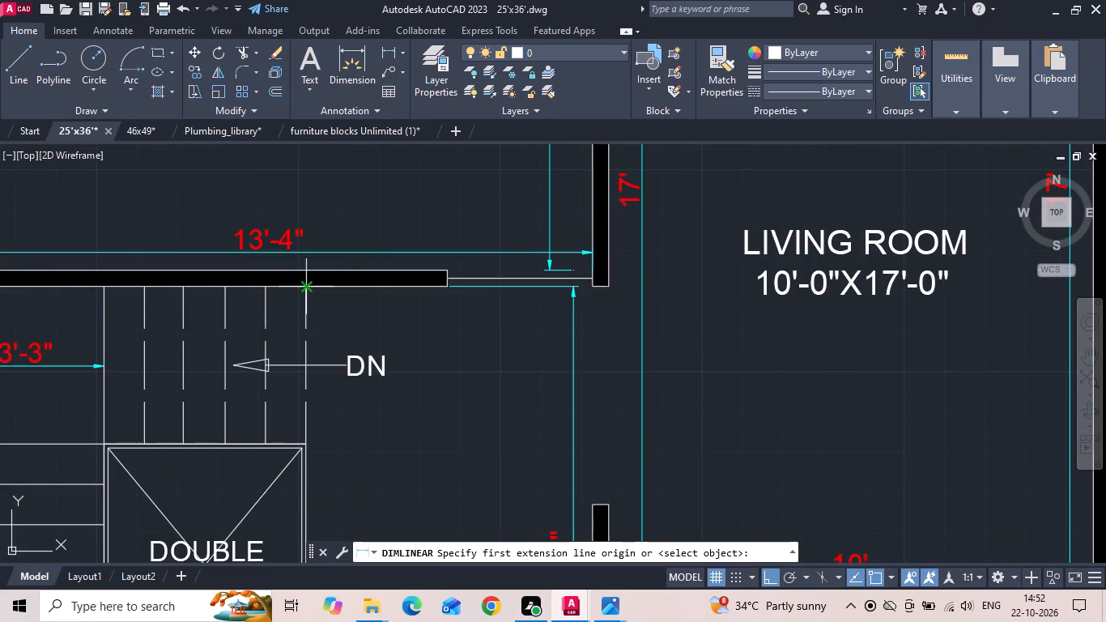
{"action": "left_click", "coordinate": [302, 287]}
{"action": "left_click", "coordinate": [614, 290]}
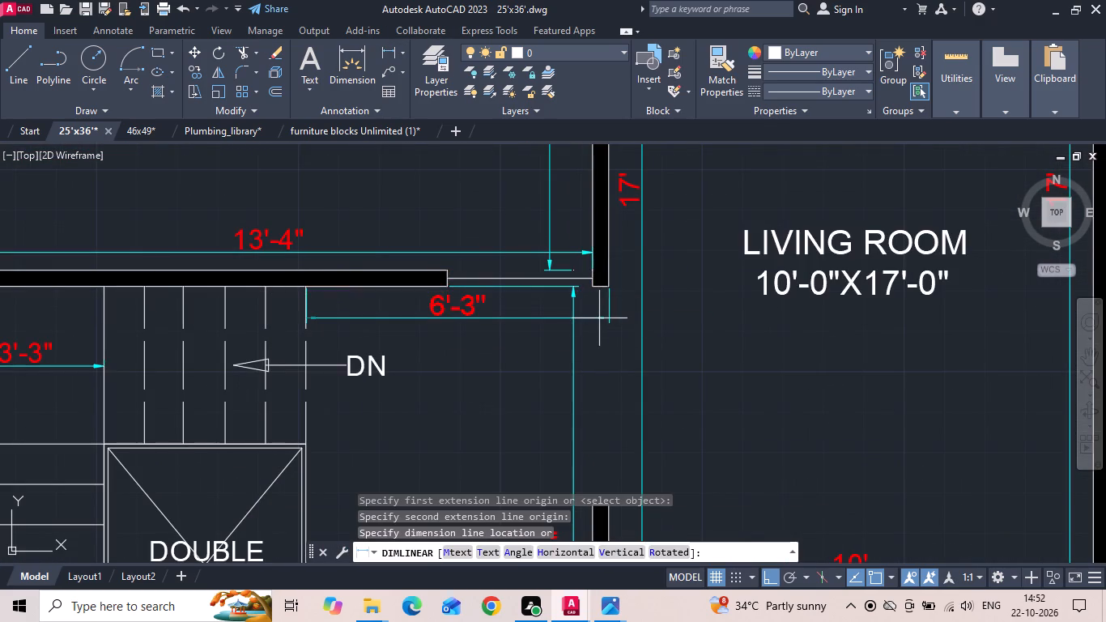
{"action": "left_click", "coordinate": [599, 318]}
Move the ground floor kitchen's vertical depth dimension and its extension origins over to the left outer wall.
{"action": "scroll", "coordinate": [508, 224], "scroll_direction": "down", "scroll_amount": 2}
{"action": "middle_click_drag", "start_coordinate": [483, 339], "coordinate": [480, 292]}
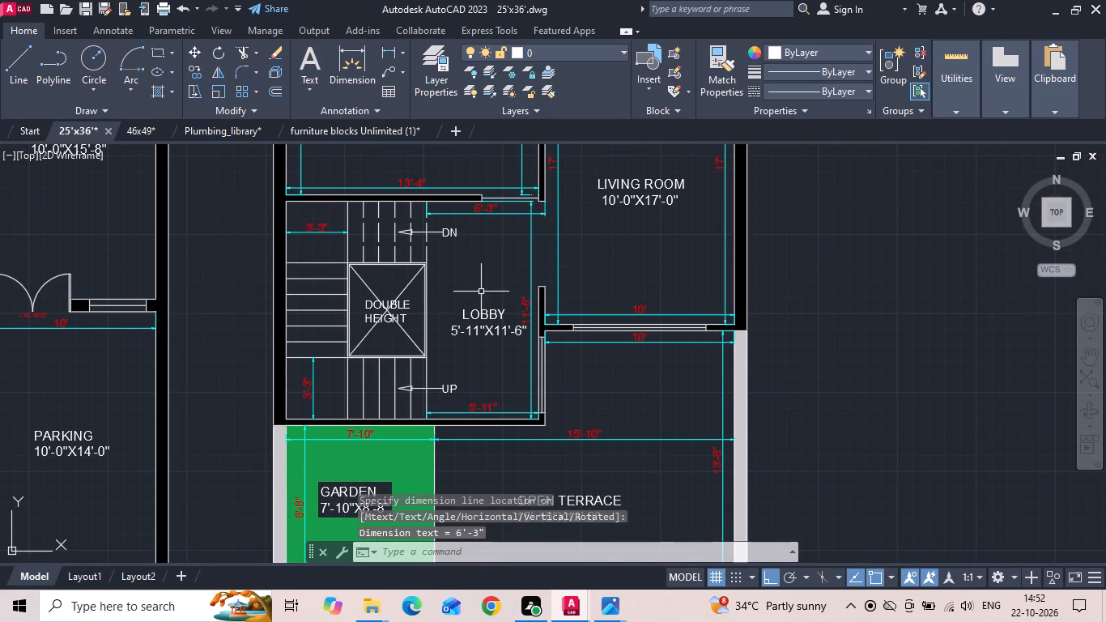
{"action": "middle_click_drag", "start_coordinate": [467, 362], "coordinate": [474, 239]}
{"action": "scroll", "coordinate": [474, 239], "scroll_direction": "down", "scroll_amount": 1}
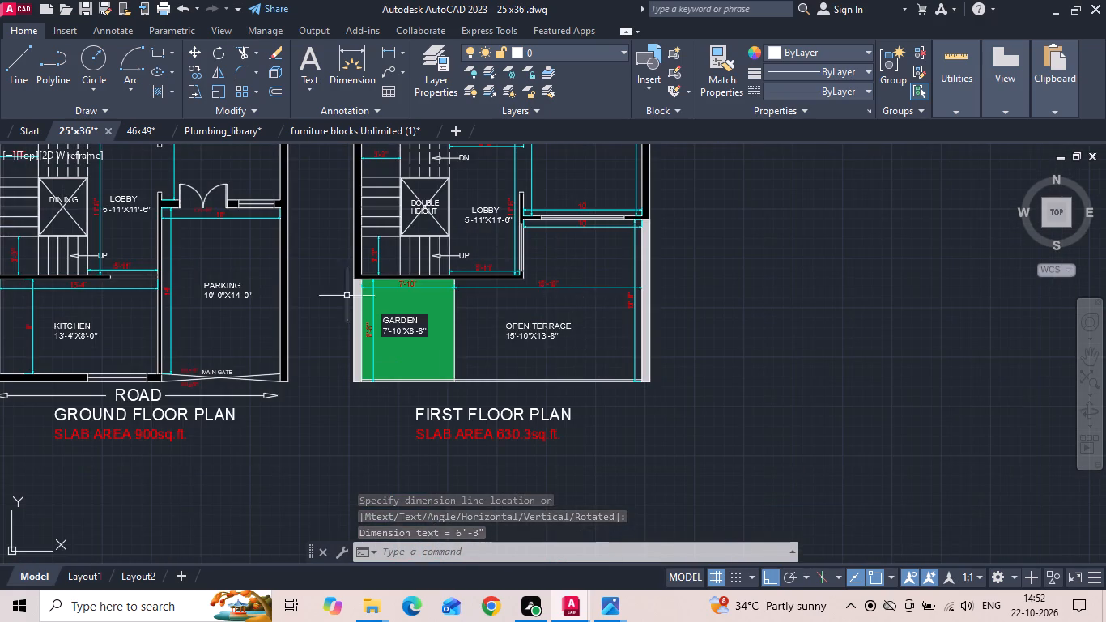
{"action": "middle_click_drag", "start_coordinate": [305, 275], "coordinate": [508, 326]}
{"action": "scroll", "coordinate": [208, 387], "scroll_direction": "up", "scroll_amount": 2}
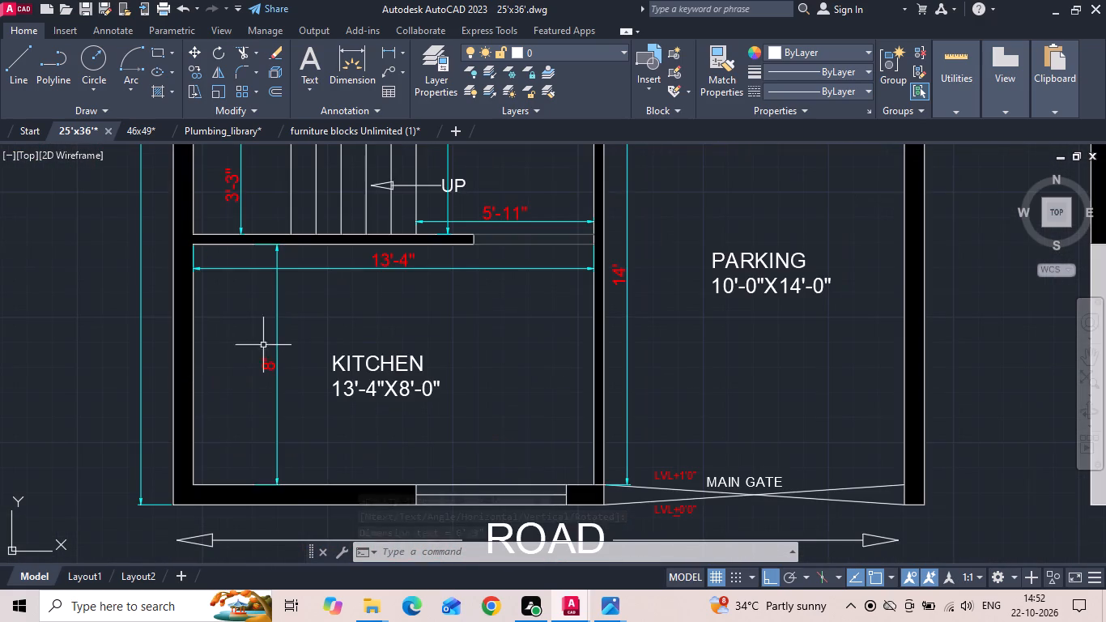
{"action": "left_click_drag", "start_coordinate": [277, 341], "coordinate": [267, 351]}
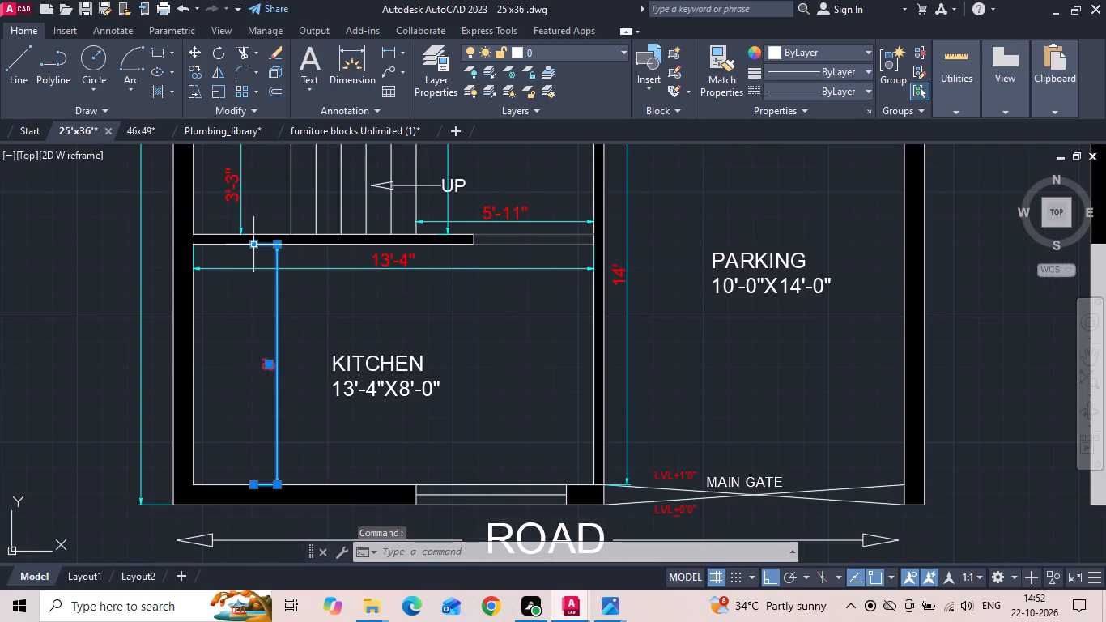
{"action": "left_click", "coordinate": [253, 245]}
{"action": "left_click", "coordinate": [193, 248]}
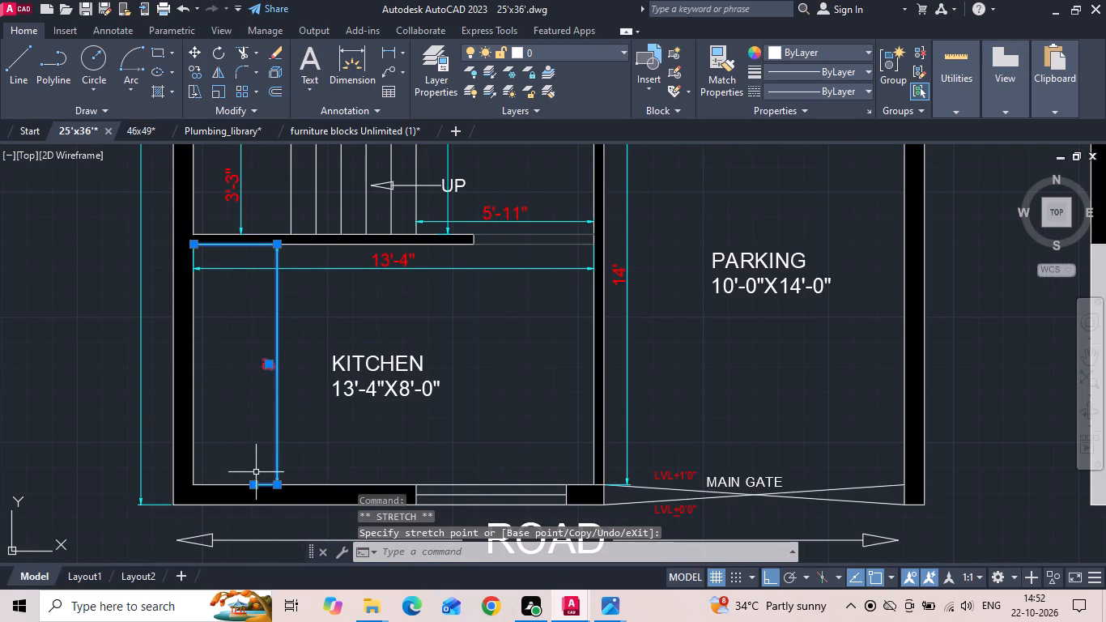
{"action": "left_click", "coordinate": [250, 487]}
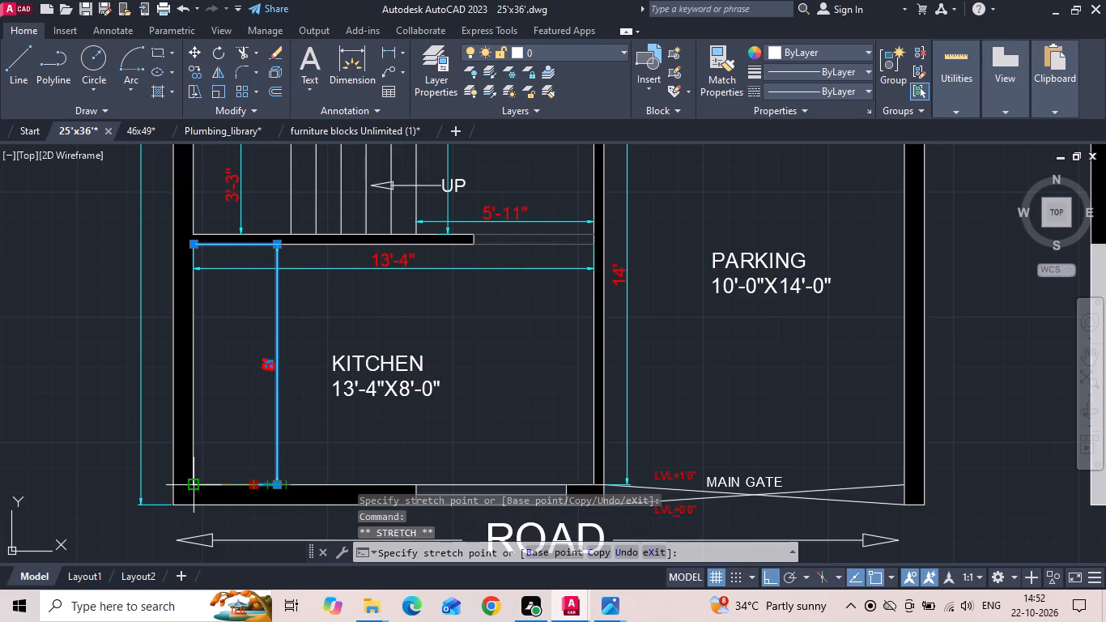
{"action": "left_click", "coordinate": [197, 488]}
{"action": "left_click", "coordinate": [277, 487]}
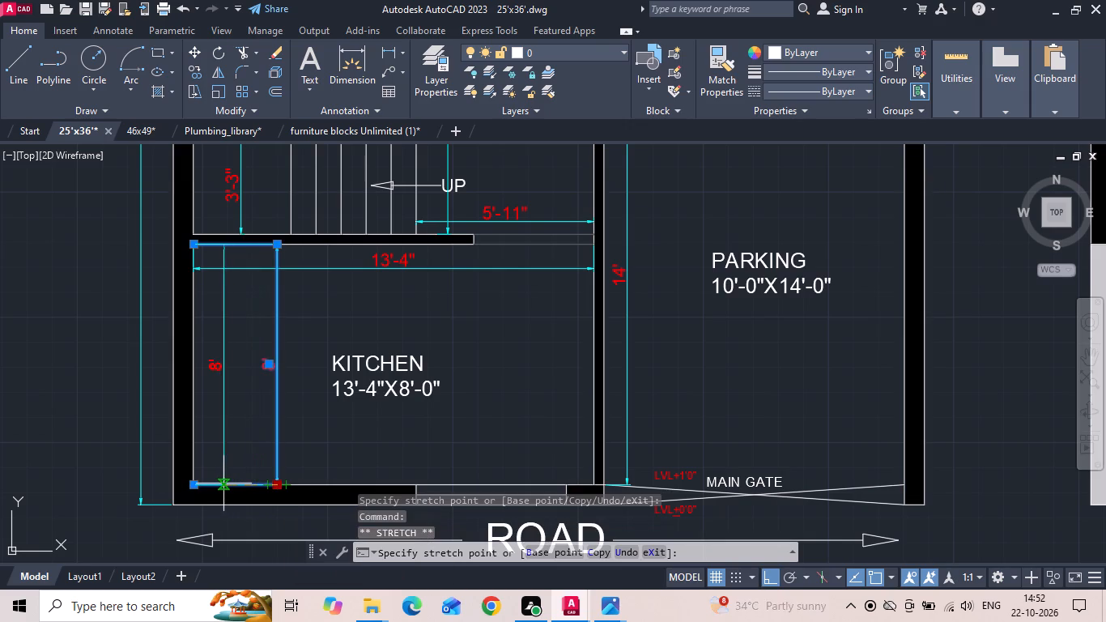
{"action": "left_click", "coordinate": [211, 484]}
{"action": "key", "text": "Escape"}
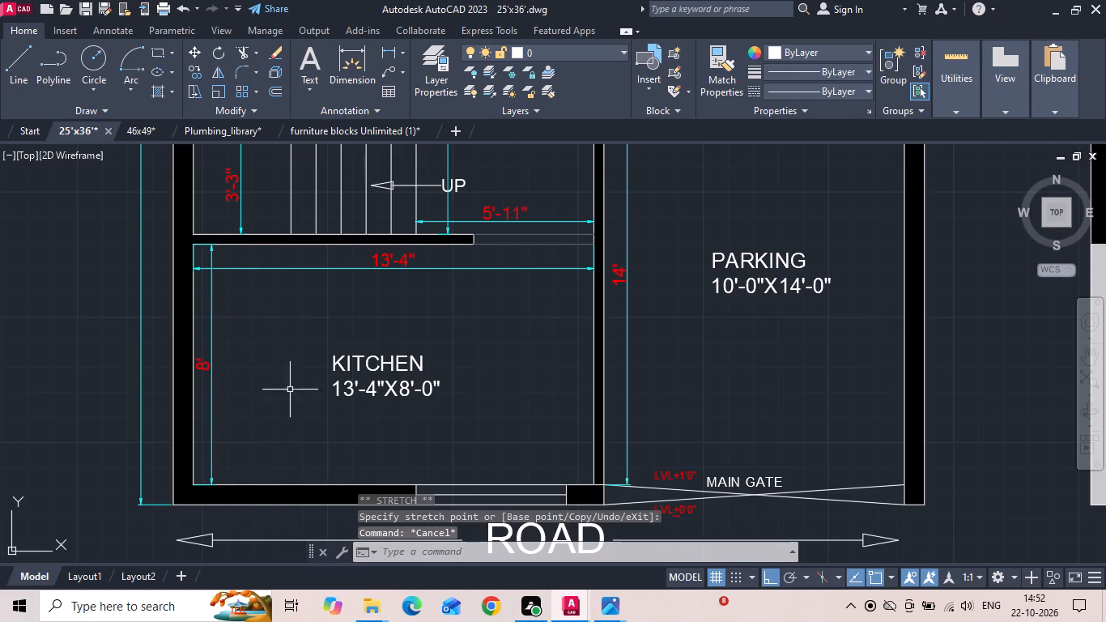
Add a linear dimension across the ground floor kitchen's width, just above its bottom wall.
{"action": "left_click", "coordinate": [393, 55]}
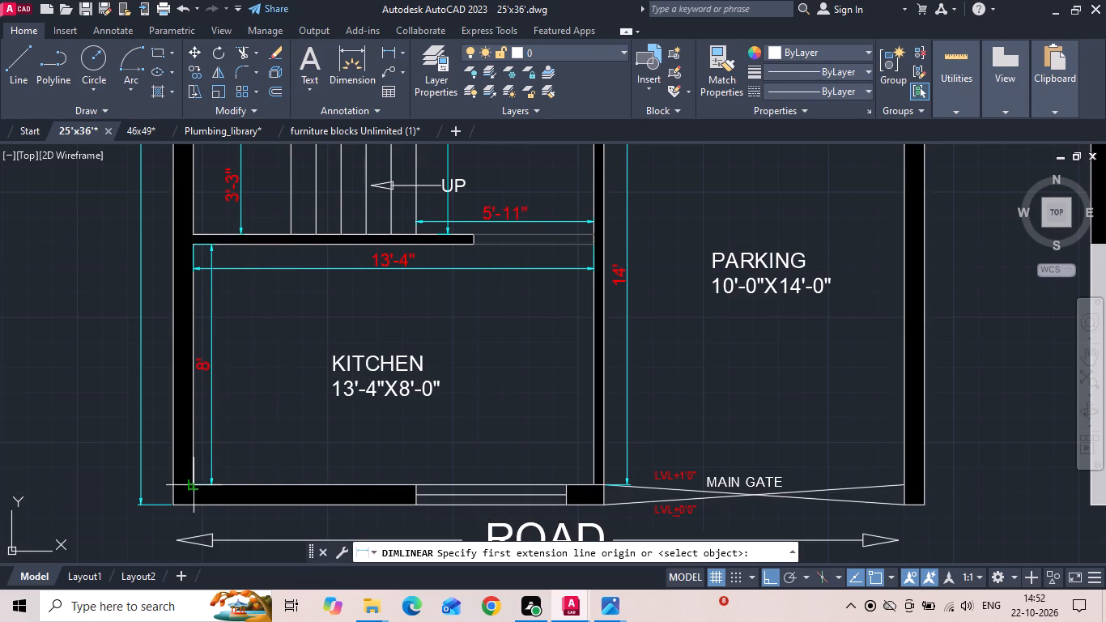
{"action": "left_click", "coordinate": [191, 485]}
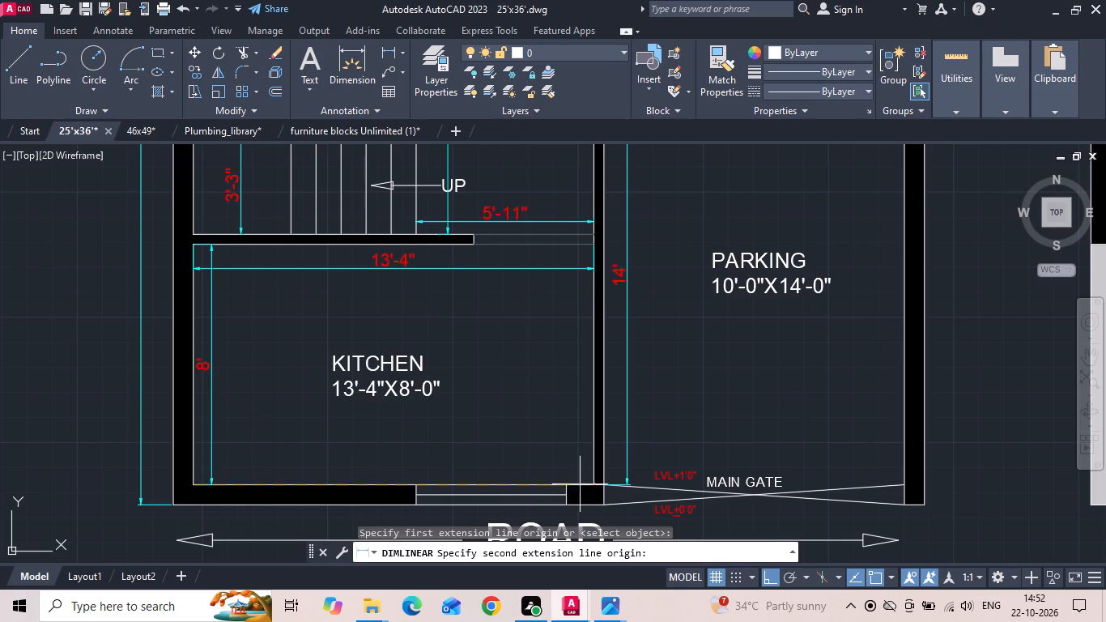
{"action": "left_click", "coordinate": [592, 484]}
{"action": "left_click", "coordinate": [585, 469]}
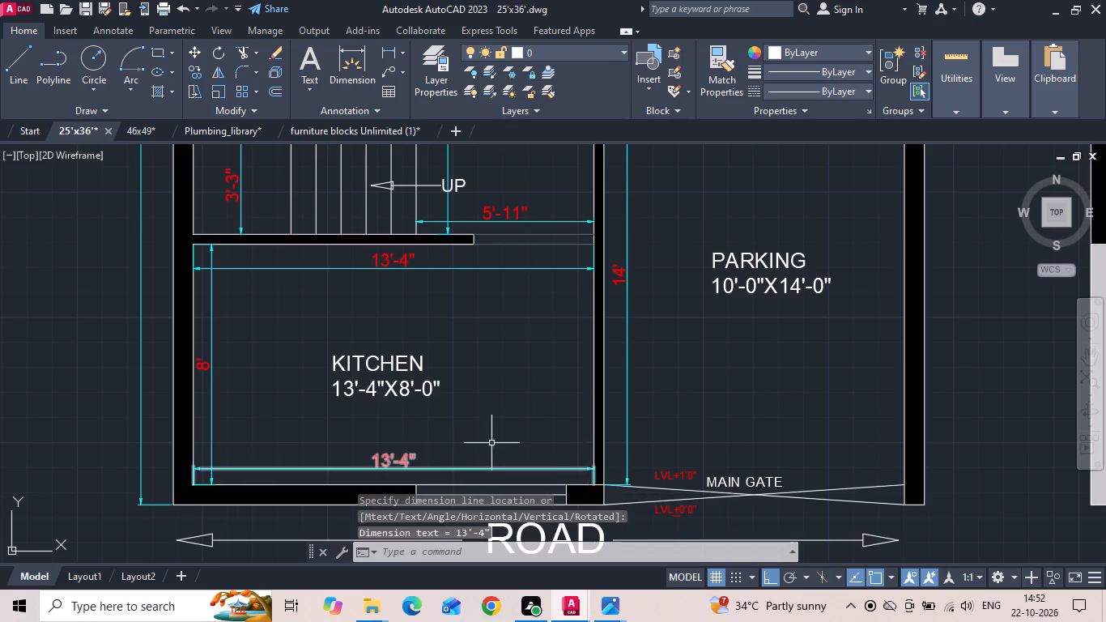
Add a vertical linear dimension from the kitchen's lower-right corner to the upper end of the parking wall, just inside that wall.
{"action": "scroll", "coordinate": [476, 438], "scroll_direction": "down", "scroll_amount": 1}
{"action": "left_click", "coordinate": [391, 45]}
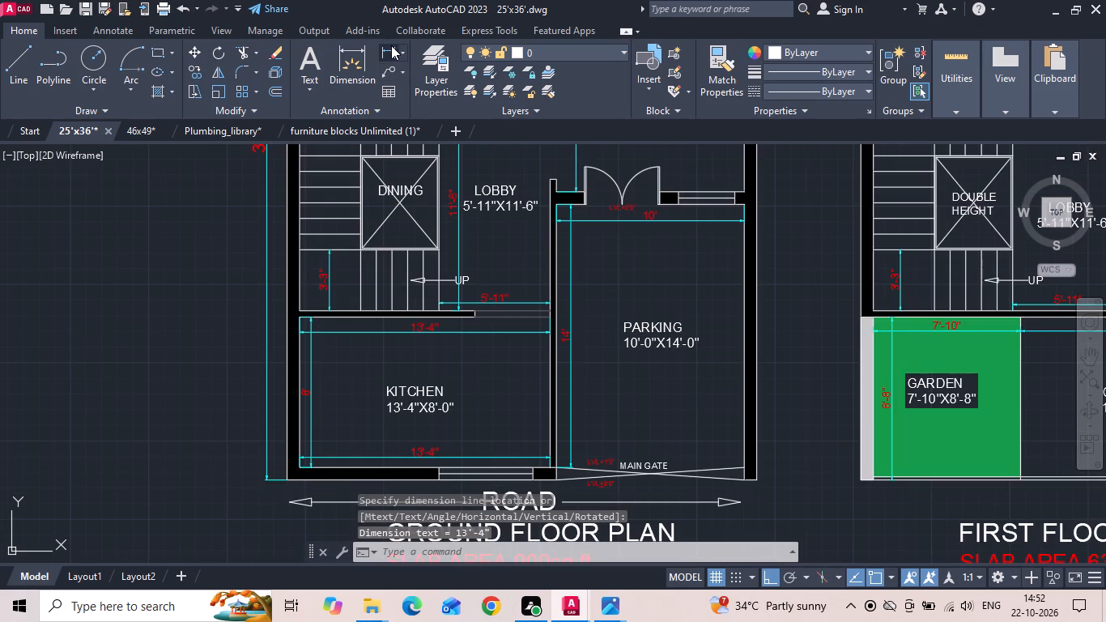
{"action": "scroll", "coordinate": [550, 456], "scroll_direction": "up", "scroll_amount": 1}
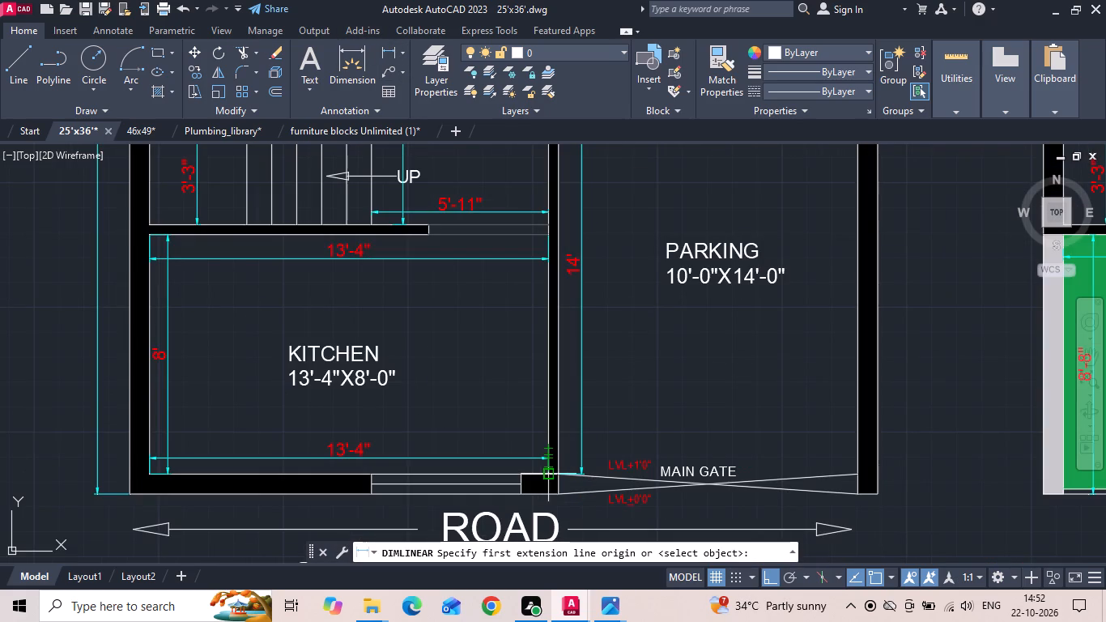
{"action": "left_click", "coordinate": [553, 474]}
{"action": "scroll", "coordinate": [536, 455], "scroll_direction": "down", "scroll_amount": 1}
{"action": "left_click", "coordinate": [542, 176]}
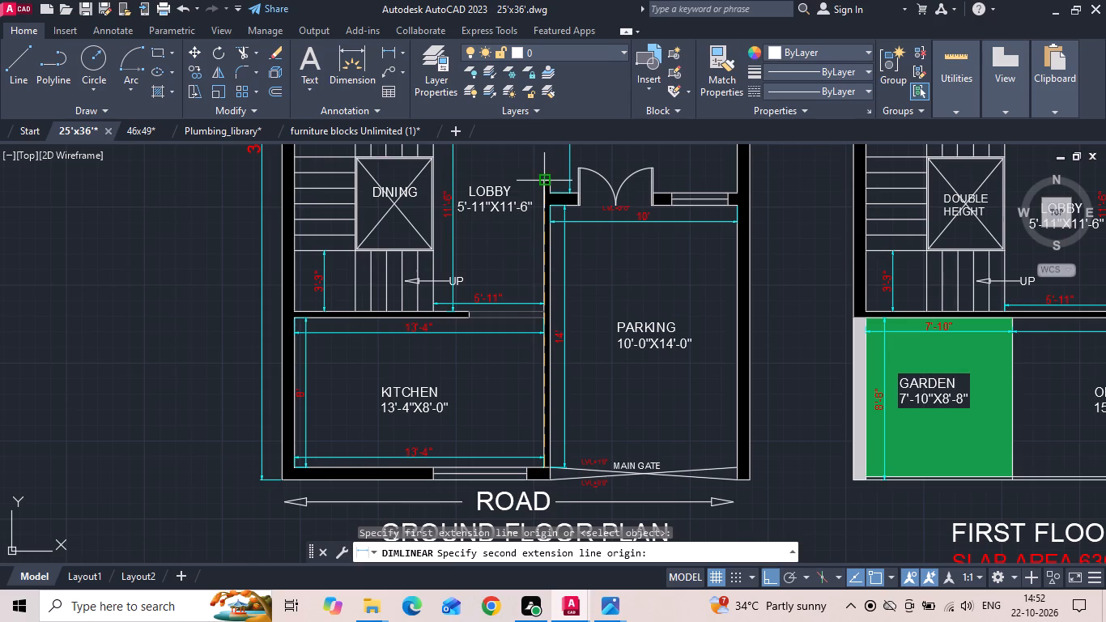
{"action": "left_click", "coordinate": [534, 256]}
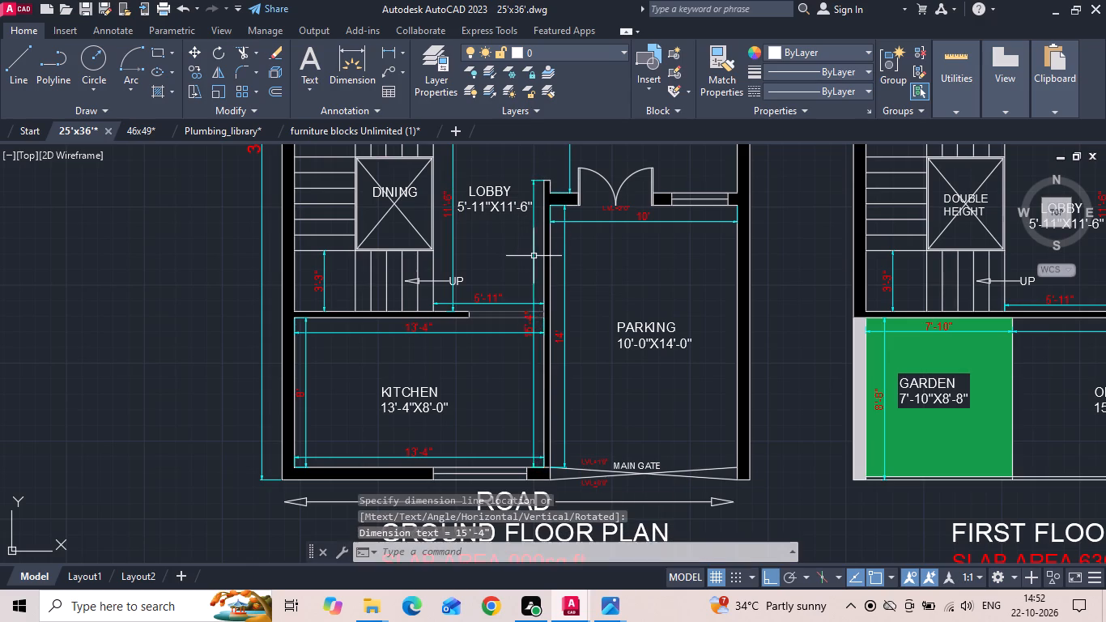
Shift the ground floor kitchen's upper width dimension closer to the wall below the stairs.
{"action": "scroll", "coordinate": [482, 334], "scroll_direction": "up", "scroll_amount": 1}
{"action": "left_click", "coordinate": [479, 330]}
{"action": "scroll", "coordinate": [182, 325], "scroll_direction": "up", "scroll_amount": 1}
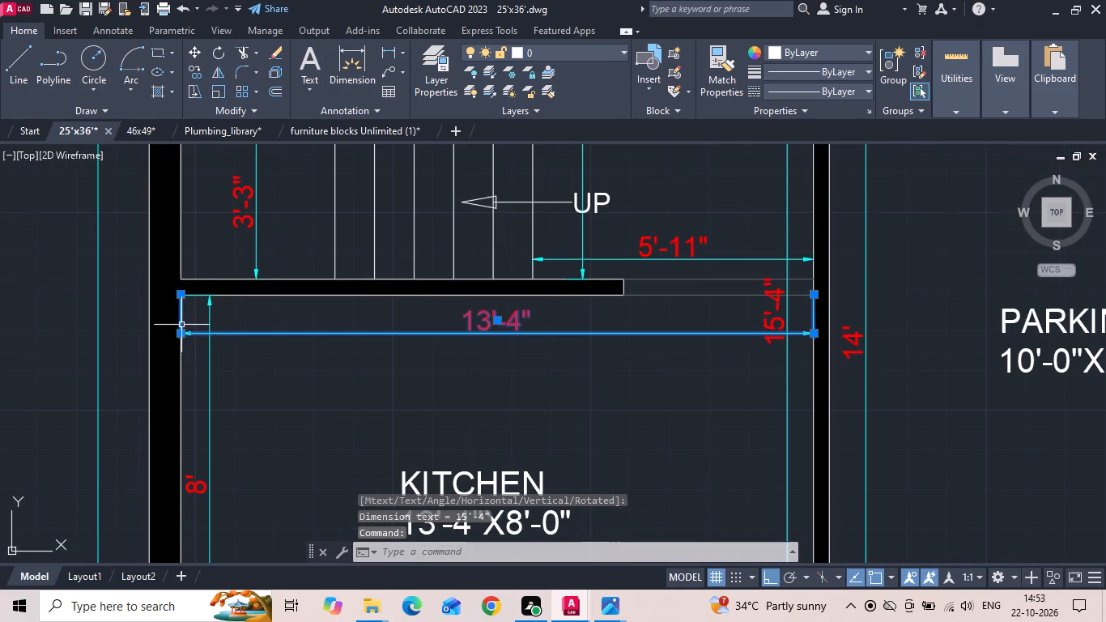
{"action": "left_click", "coordinate": [179, 334]}
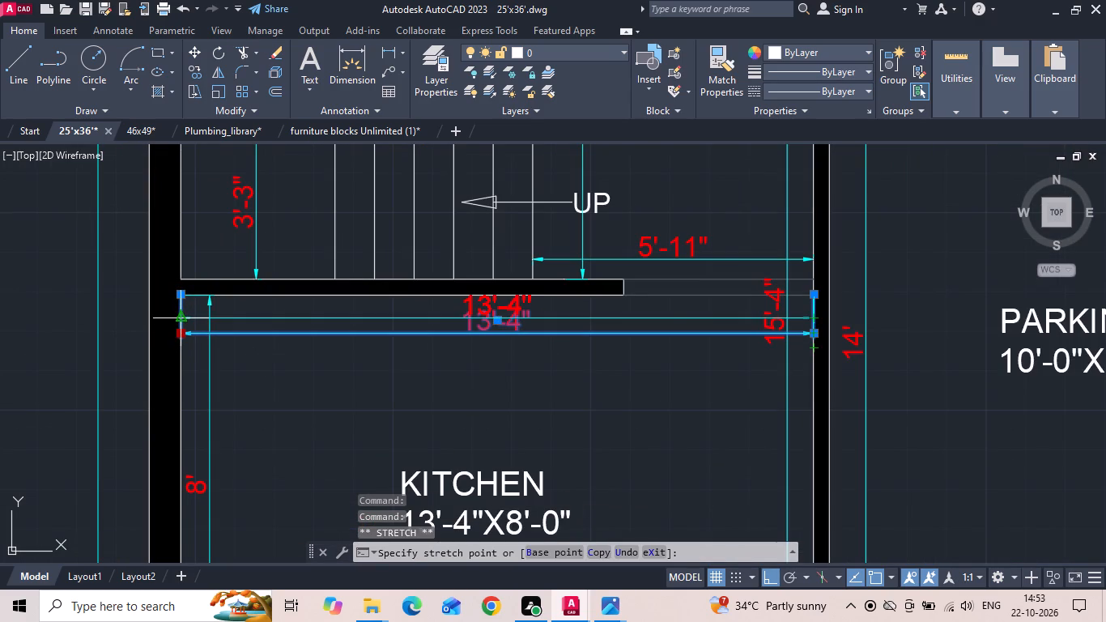
{"action": "scroll", "coordinate": [179, 322], "scroll_direction": "up", "scroll_amount": 2}
{"action": "left_click", "coordinate": [176, 323]}
{"action": "scroll", "coordinate": [151, 326], "scroll_direction": "down", "scroll_amount": 3}
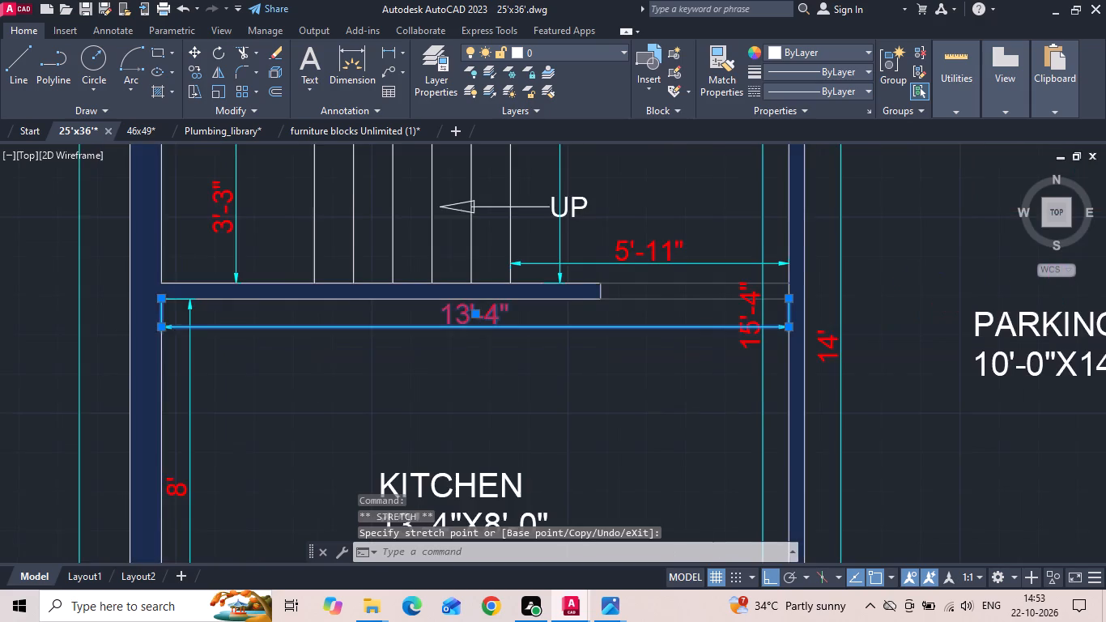
{"action": "key", "text": "Escape"}
Erase the two existing dimensions inside the ground floor bedroom.
{"action": "scroll", "coordinate": [501, 431], "scroll_direction": "down", "scroll_amount": 2}
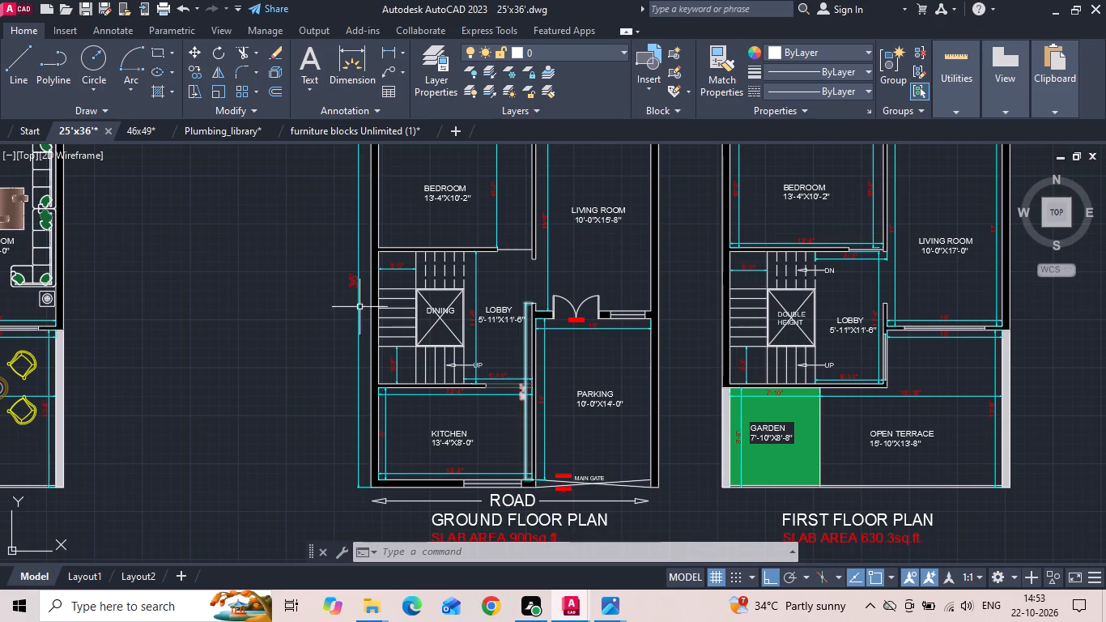
{"action": "middle_click_drag", "start_coordinate": [439, 252], "coordinate": [438, 360]}
{"action": "scroll", "coordinate": [504, 246], "scroll_direction": "up", "scroll_amount": 1}
{"action": "left_click_drag", "start_coordinate": [503, 245], "coordinate": [481, 274]}
{"action": "left_click", "coordinate": [470, 281]}
{"action": "key", "text": "Delete"}
Add a vertical linear dimension in the ground floor washbasin niche, from the top wall to the lower-left corner of the adjoining toilet's wall.
{"action": "middle_click_drag", "start_coordinate": [419, 233], "coordinate": [453, 334]}
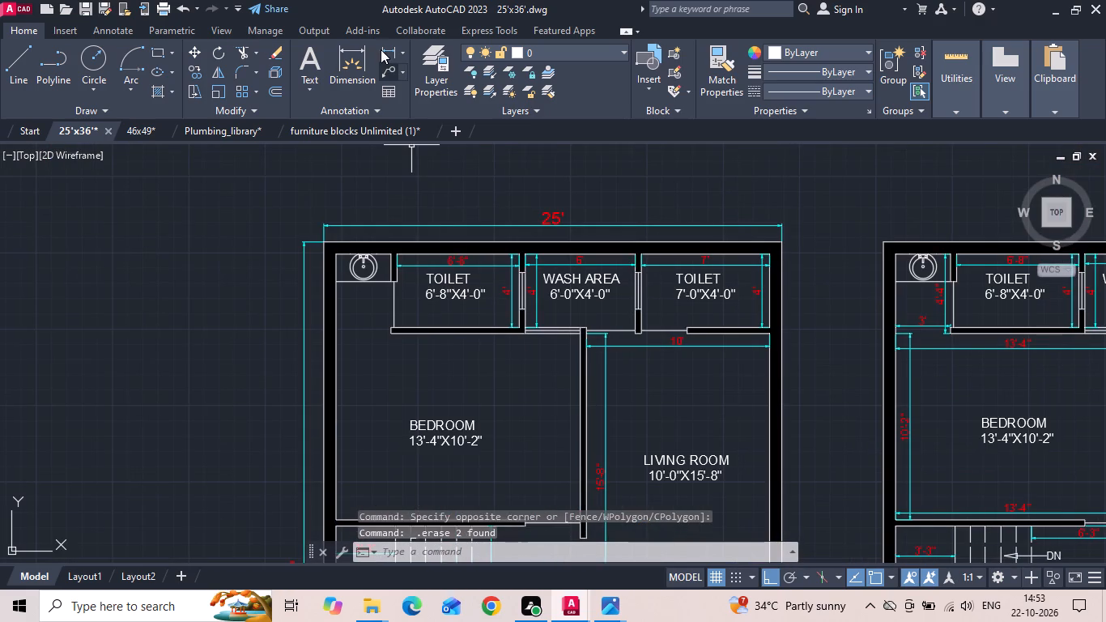
{"action": "left_click", "coordinate": [384, 45]}
{"action": "scroll", "coordinate": [308, 319], "scroll_direction": "up", "scroll_amount": 2}
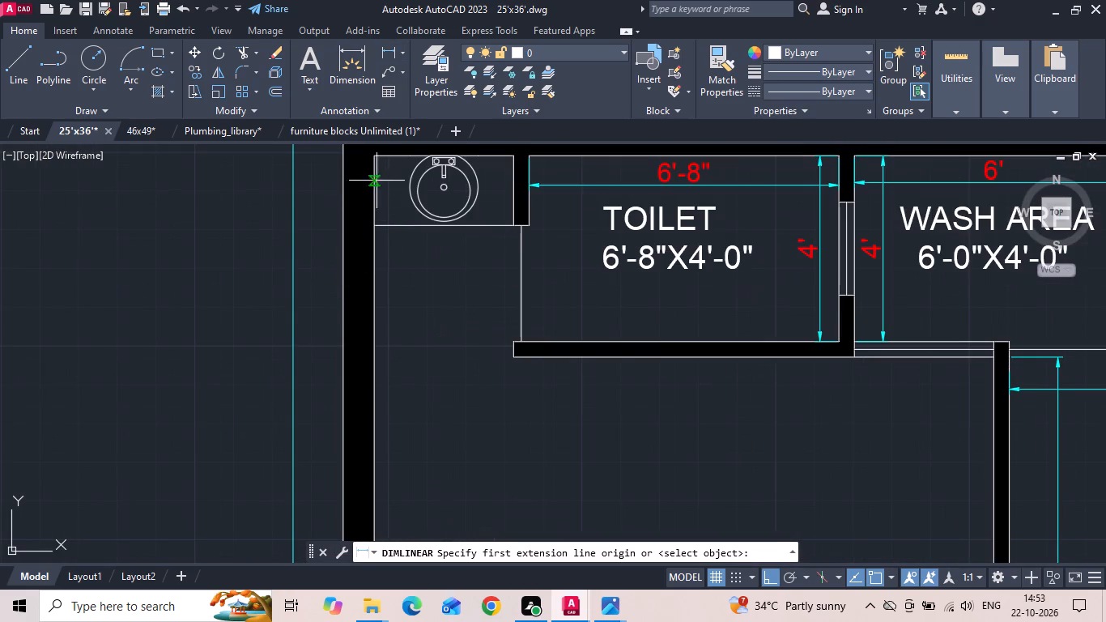
{"action": "left_click", "coordinate": [510, 160]}
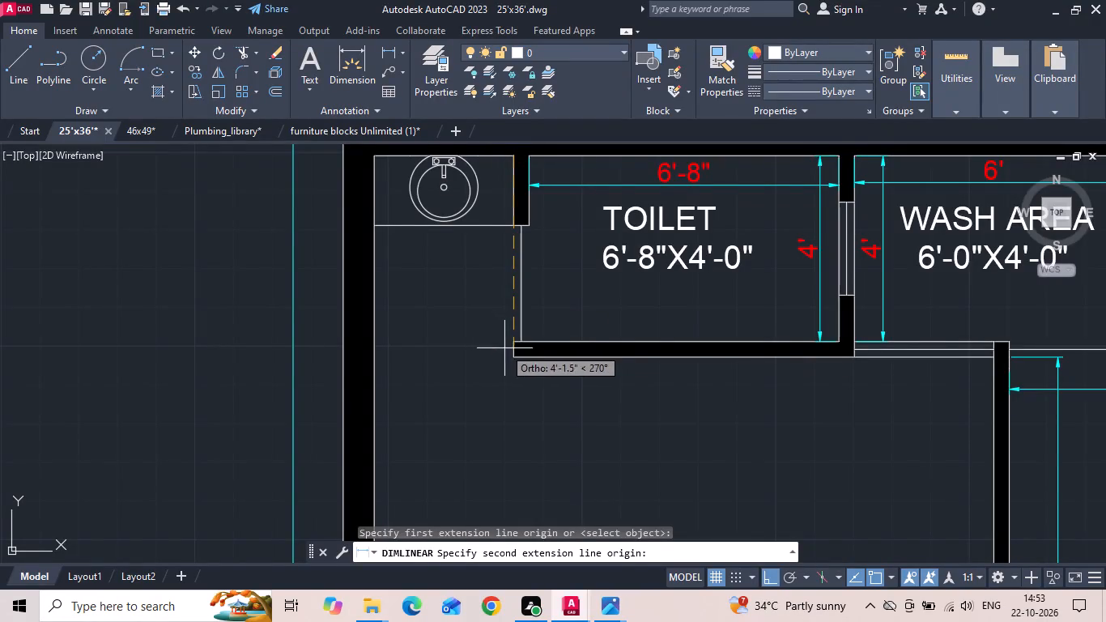
{"action": "left_click", "coordinate": [514, 359]}
{"action": "left_click", "coordinate": [500, 346]}
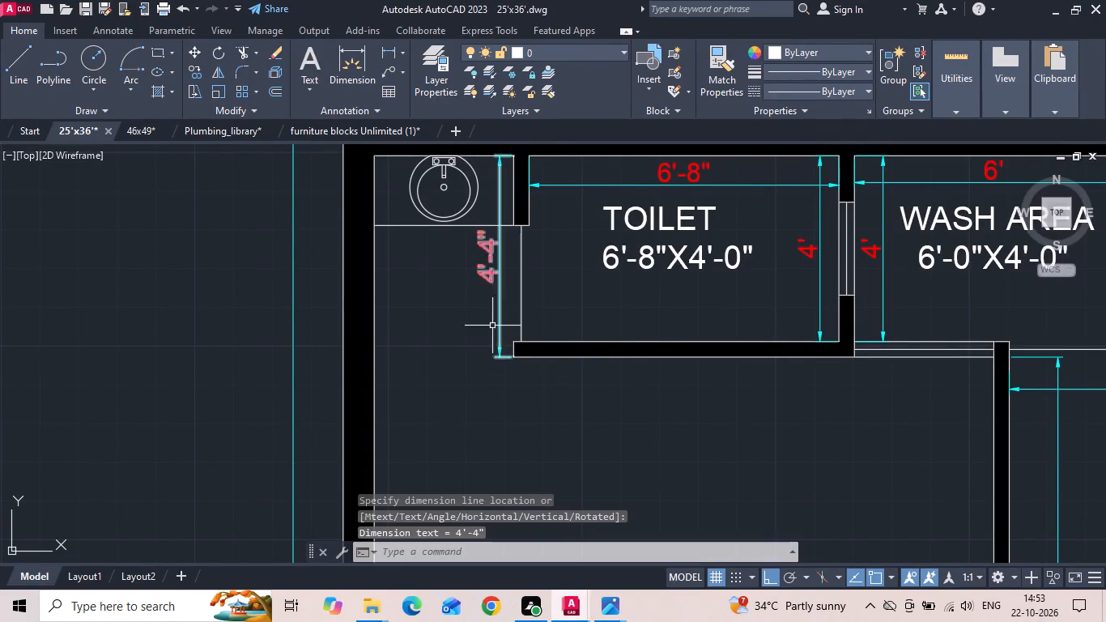
Add a horizontal linear dimension across the passage below the washbasin, from the left toilet wall's lower corner to the outer wall.
{"action": "left_click", "coordinate": [387, 46]}
{"action": "scroll", "coordinate": [508, 381], "scroll_direction": "up", "scroll_amount": 1}
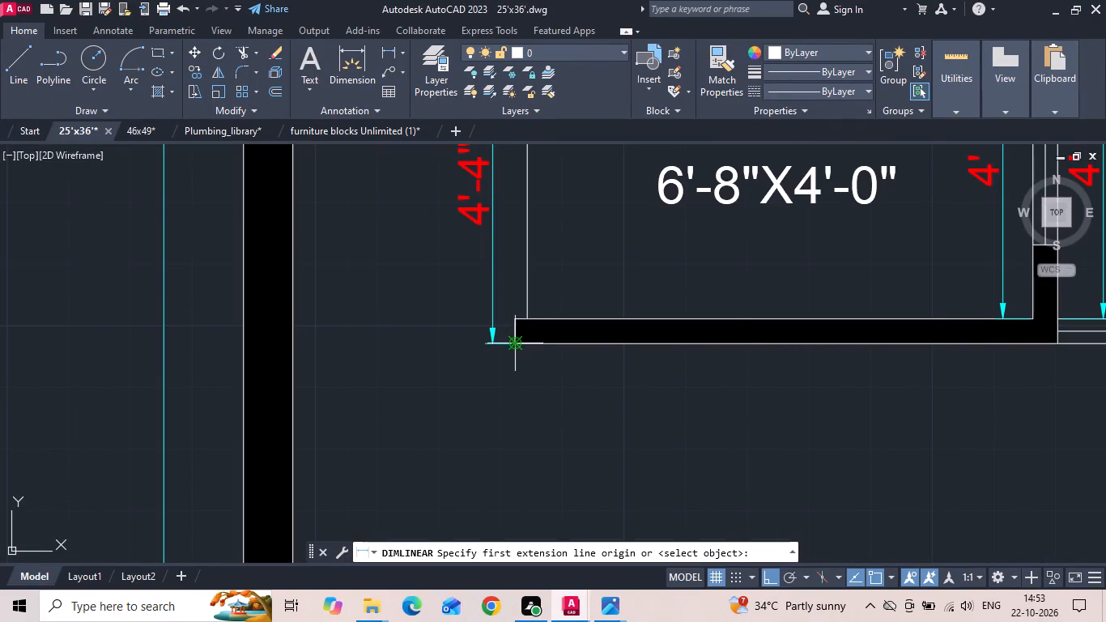
{"action": "left_click", "coordinate": [514, 343]}
{"action": "left_click", "coordinate": [293, 341]}
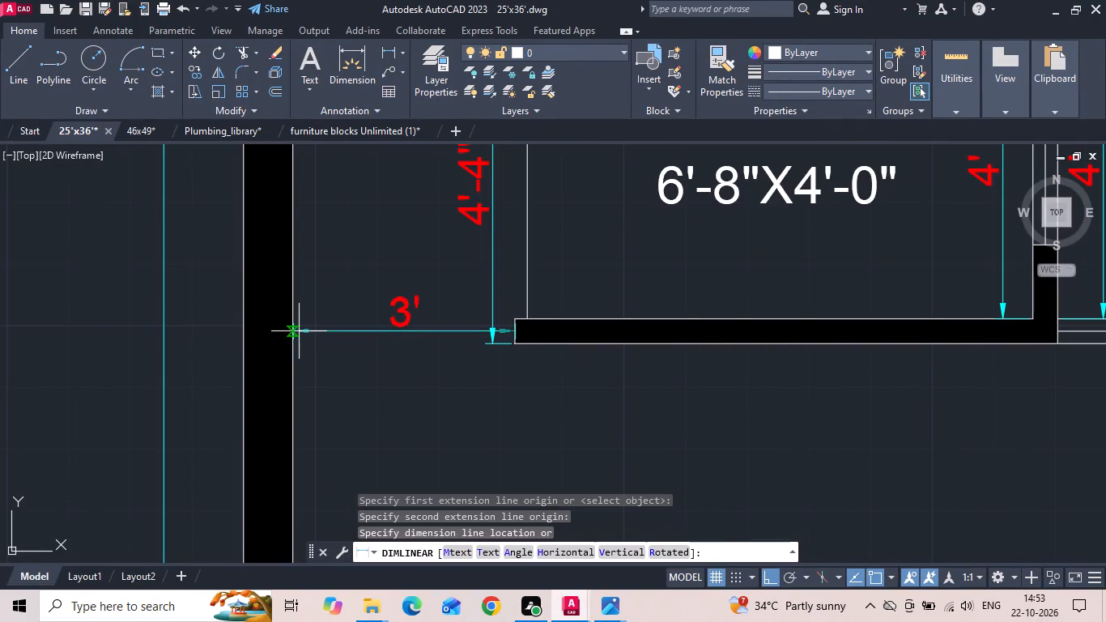
{"action": "left_click", "coordinate": [299, 330]}
Add a linear dimension across the ground floor bedroom's width, just below the toilet and wash area wall.
{"action": "scroll", "coordinate": [300, 327], "scroll_direction": "down", "scroll_amount": 1}
{"action": "left_click", "coordinate": [387, 50]}
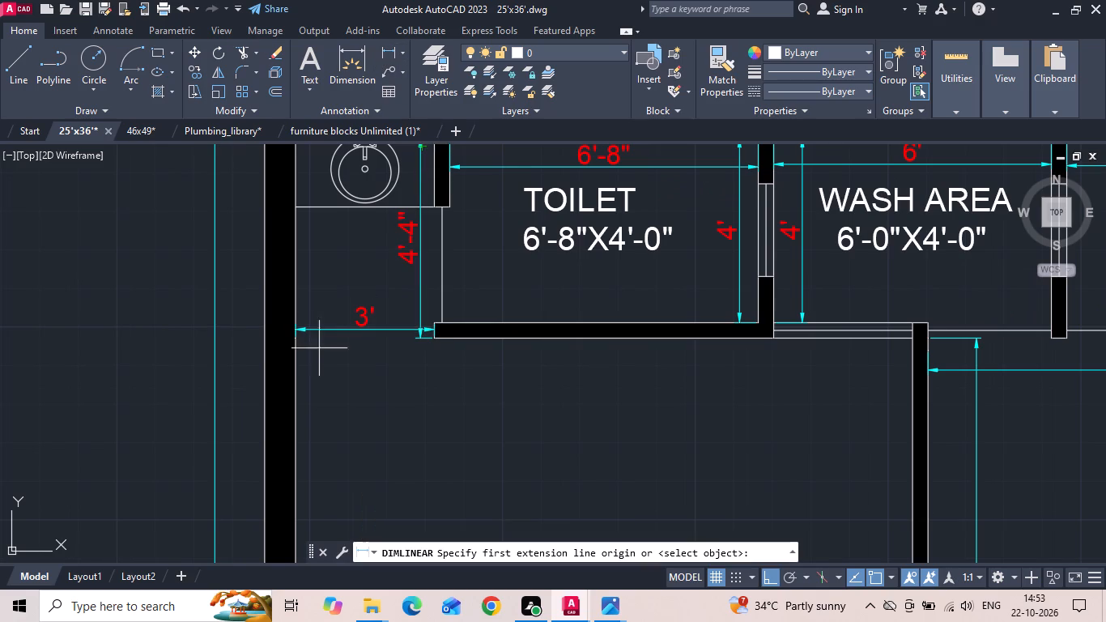
{"action": "left_click", "coordinate": [295, 350]}
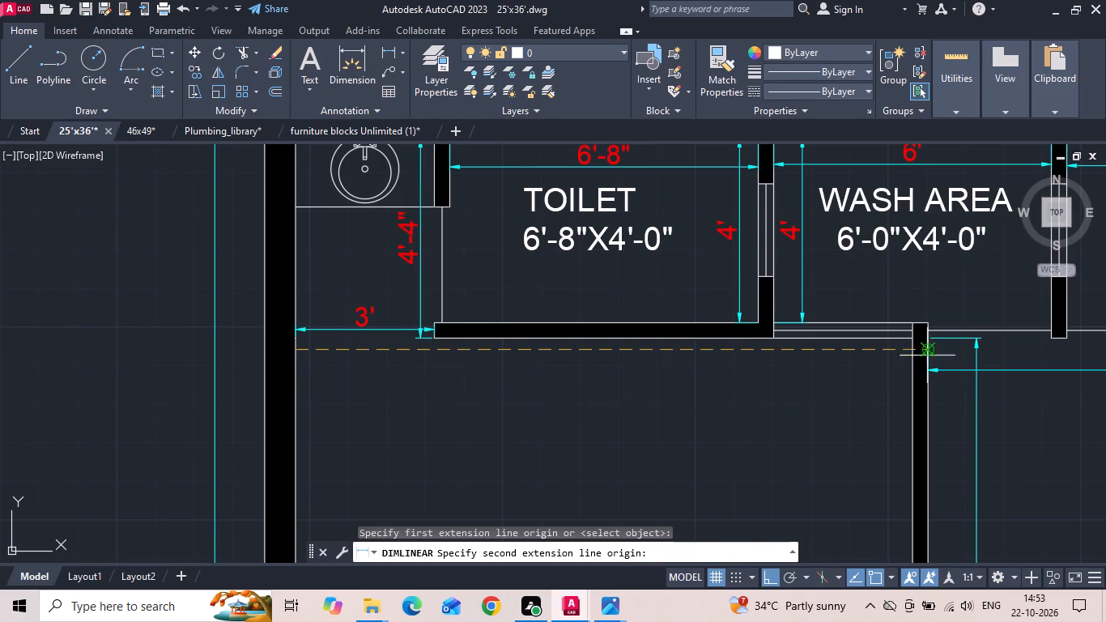
{"action": "left_click", "coordinate": [912, 348]}
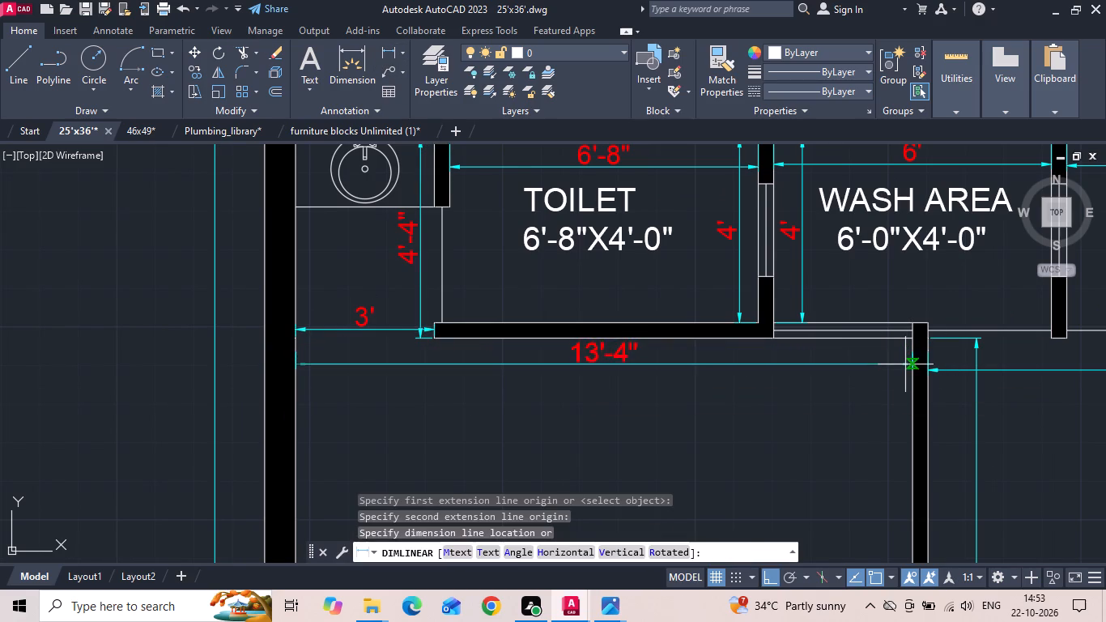
{"action": "left_click", "coordinate": [905, 364]}
Add a vertical linear dimension of 10'2 inside the ground floor bedroom, starting from its lower-left corner and close to the left wall.
{"action": "key", "text": "d"}
{"action": "type", "text": "LI"}
{"action": "key", "text": "space"}
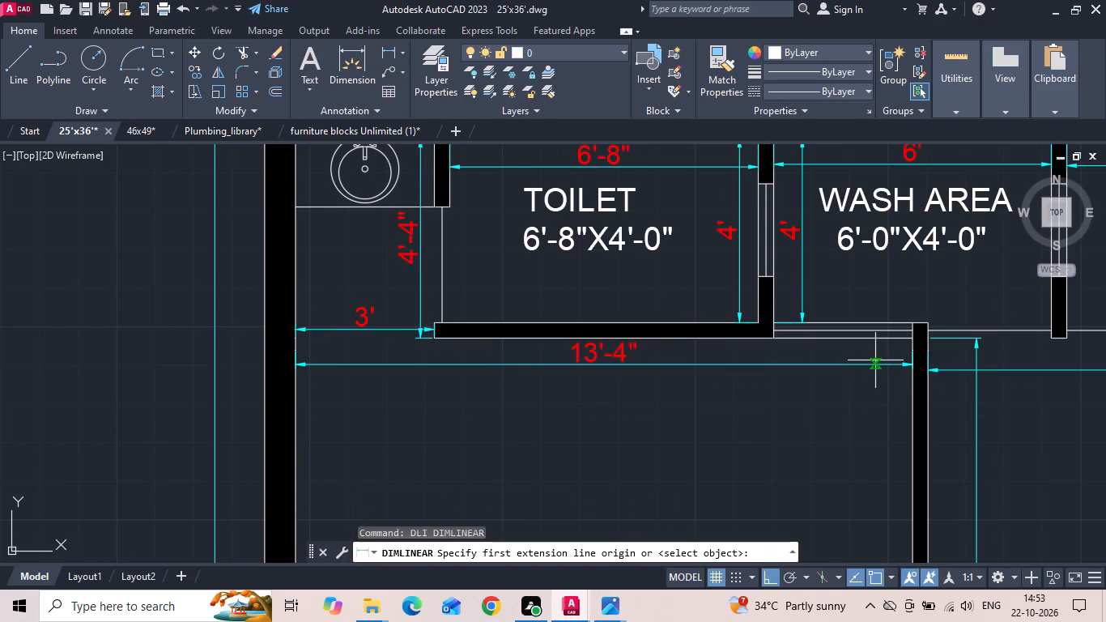
{"action": "scroll", "coordinate": [334, 350], "scroll_direction": "down", "scroll_amount": 1}
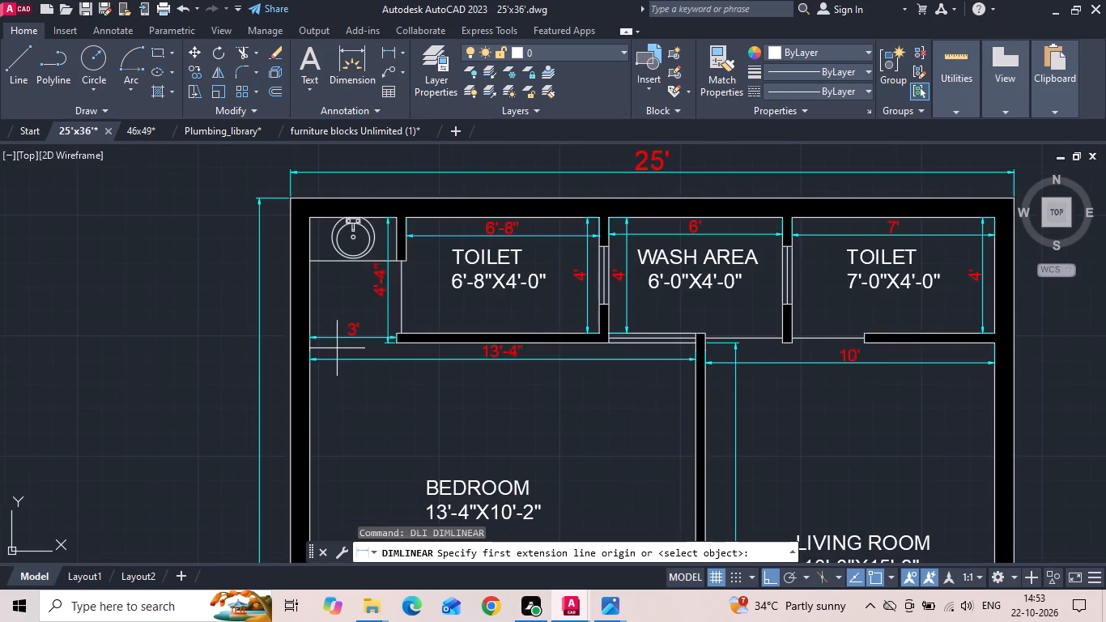
{"action": "middle_click_drag", "start_coordinate": [388, 437], "coordinate": [408, 256]}
{"action": "left_click_drag", "start_coordinate": [330, 453], "coordinate": [334, 426]}
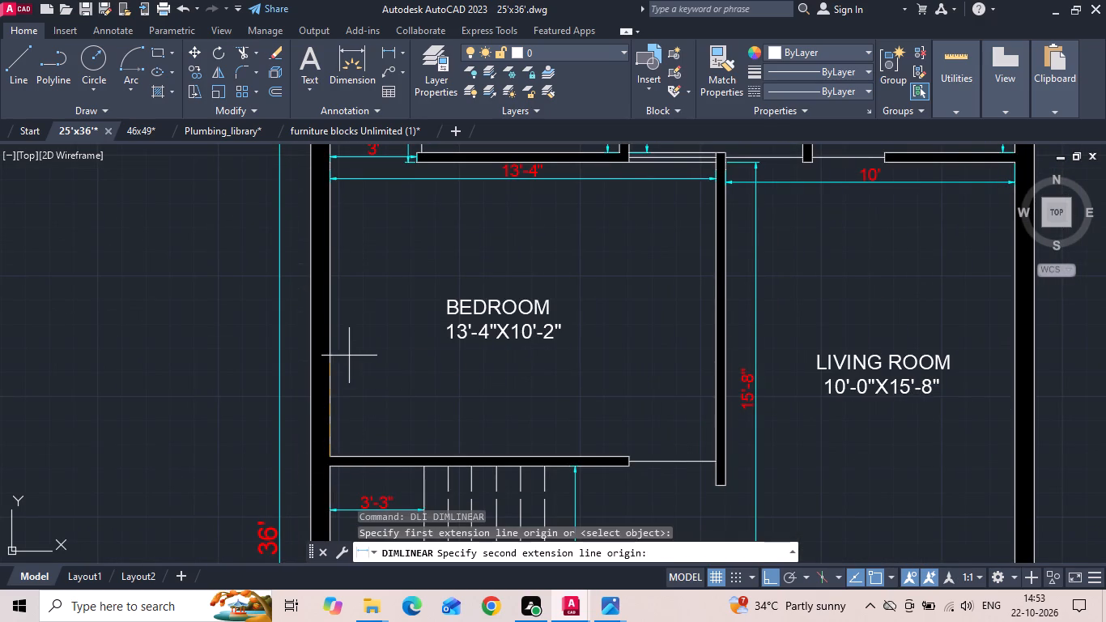
{"action": "type", "text": "10'2"}
{"action": "key", "text": "Return"}
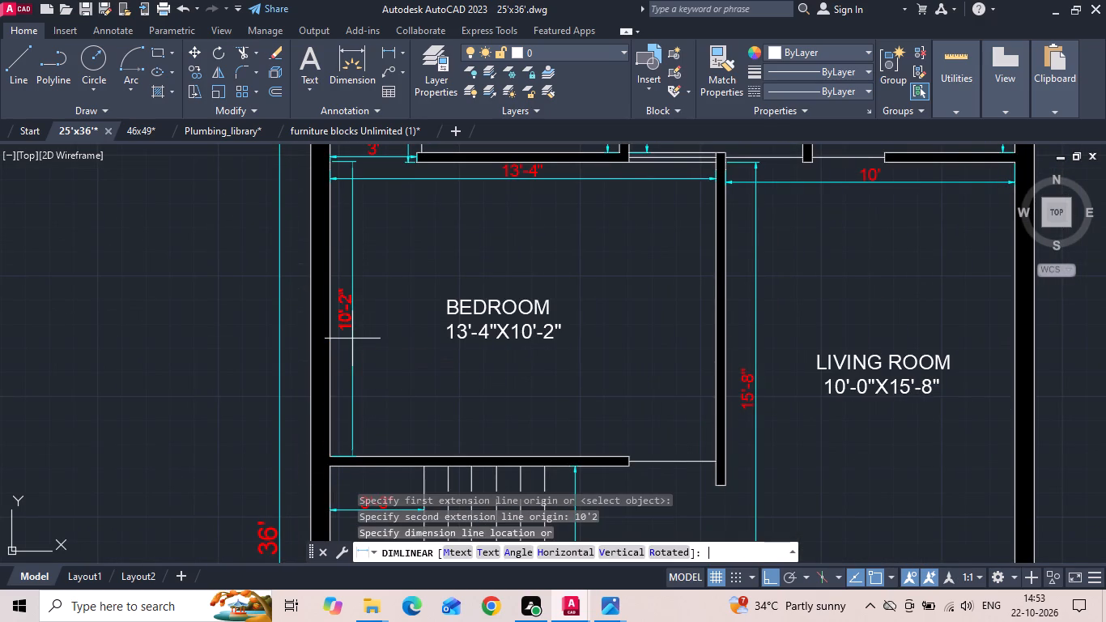
{"action": "left_click", "coordinate": [352, 339]}
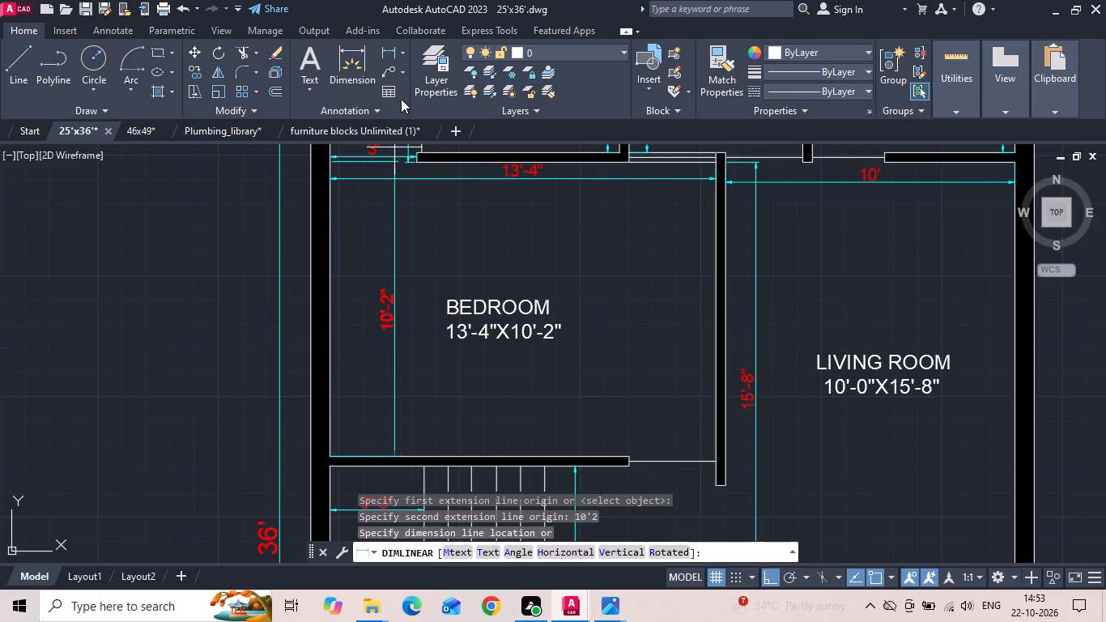
{"action": "left_click", "coordinate": [349, 372]}
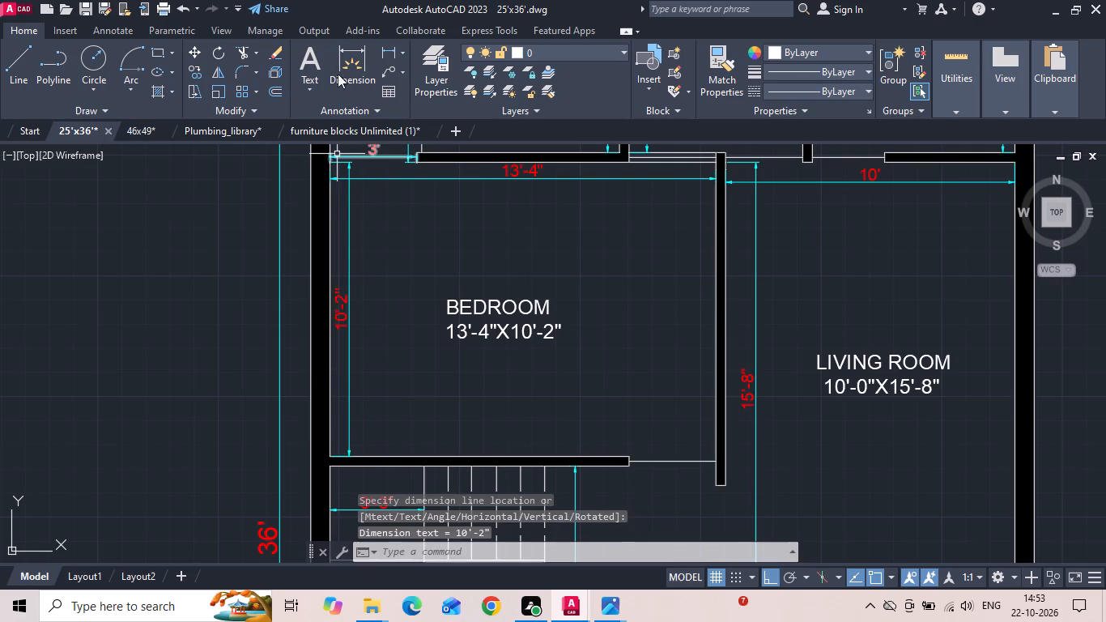
{"action": "key", "text": "f"}
{"action": "key", "text": "Escape"}
Add a linear dimension across the ground floor bedroom's width, just above its bottom wall.
{"action": "key", "text": "d"}
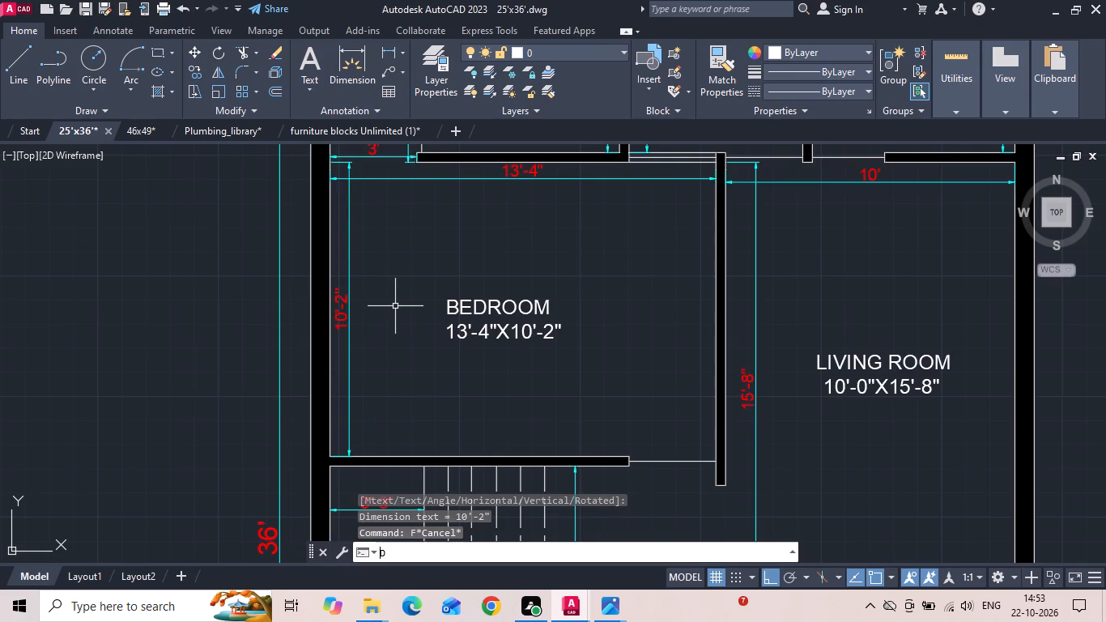
{"action": "type", "text": "LI"}
{"action": "key", "text": "space"}
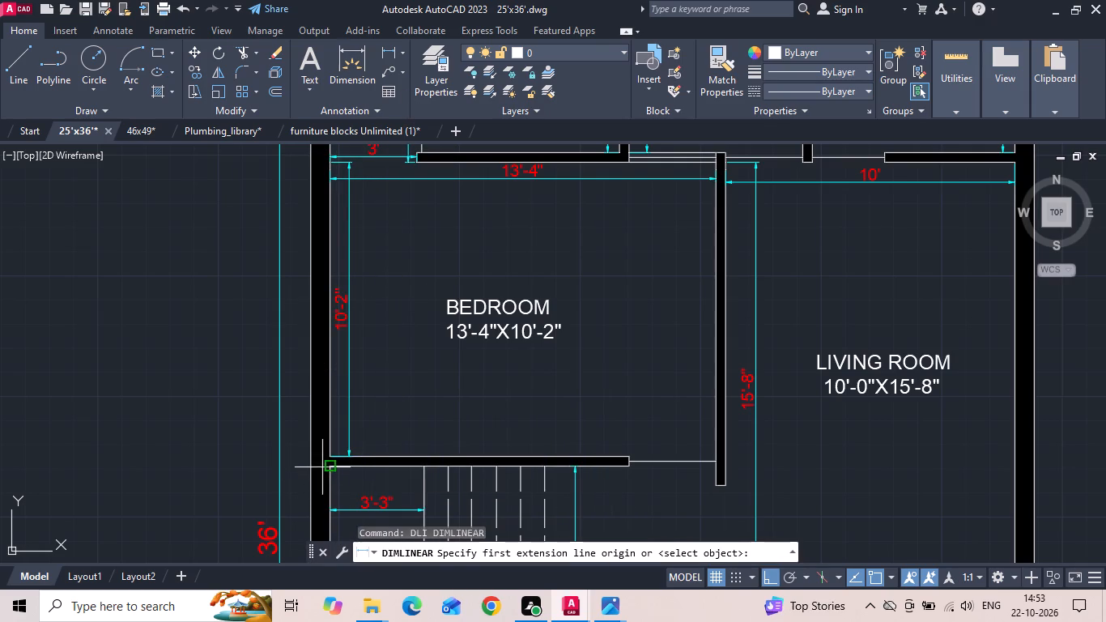
{"action": "left_click", "coordinate": [328, 458]}
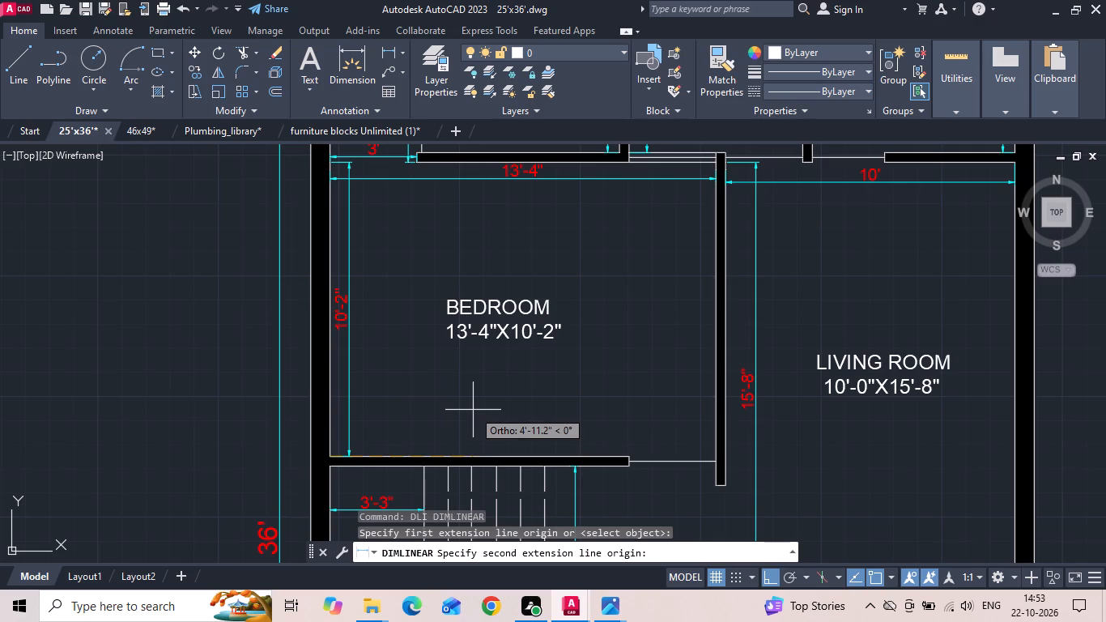
{"action": "left_click", "coordinate": [713, 454]}
{"action": "left_click", "coordinate": [713, 442]}
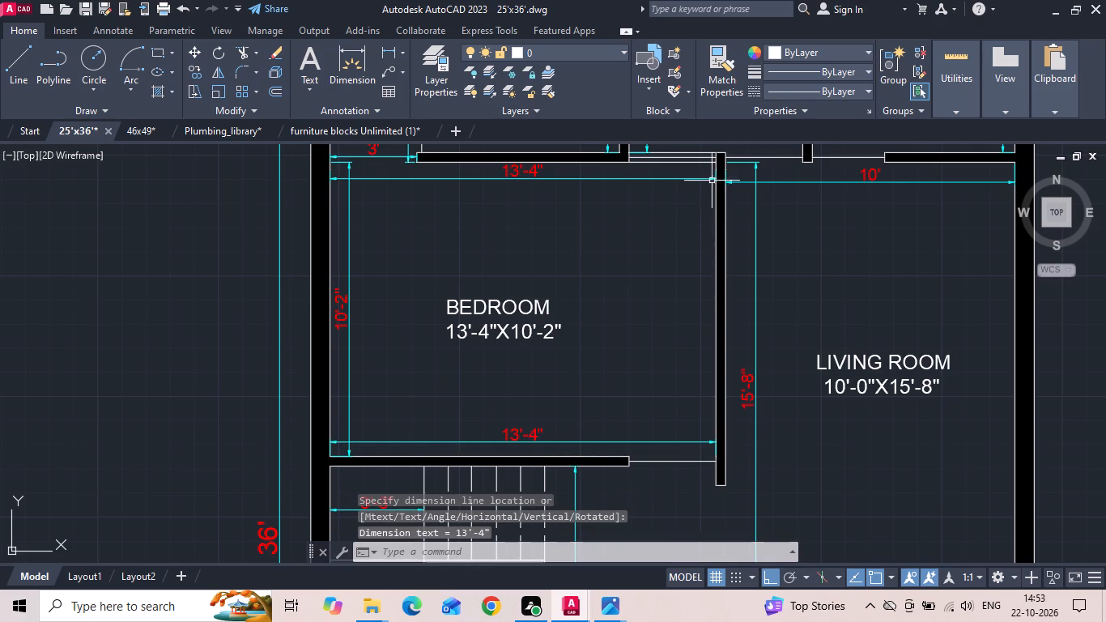
Add a vertical linear dimension of 10'2 inside the ground floor bedroom, starting from its upper-right corner and close to the right wall.
{"action": "key", "text": "d"}
{"action": "type", "text": "LI"}
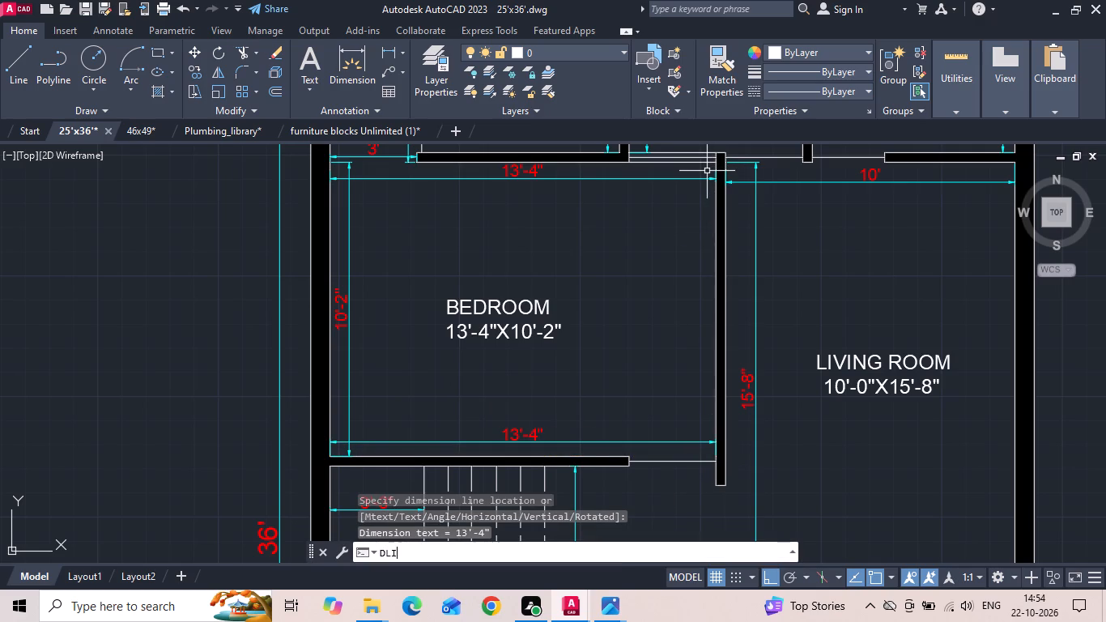
{"action": "key", "text": "space"}
{"action": "scroll", "coordinate": [713, 173], "scroll_direction": "up", "scroll_amount": 1}
{"action": "left_click", "coordinate": [714, 151]}
{"action": "scroll", "coordinate": [674, 330], "scroll_direction": "down", "scroll_amount": 1}
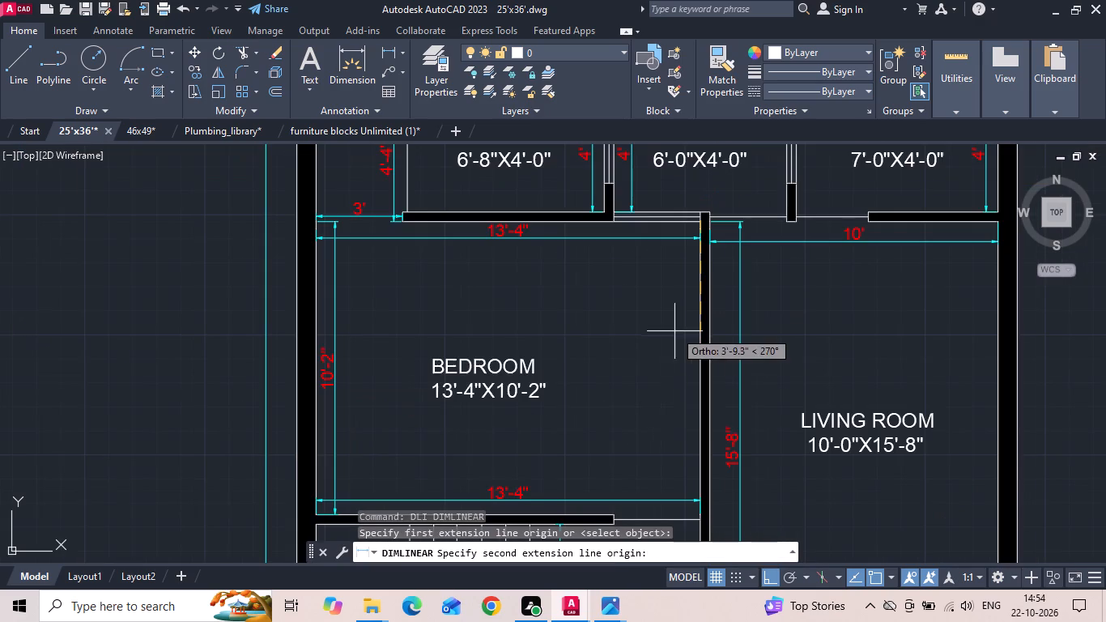
{"action": "type", "text": "10'2"}
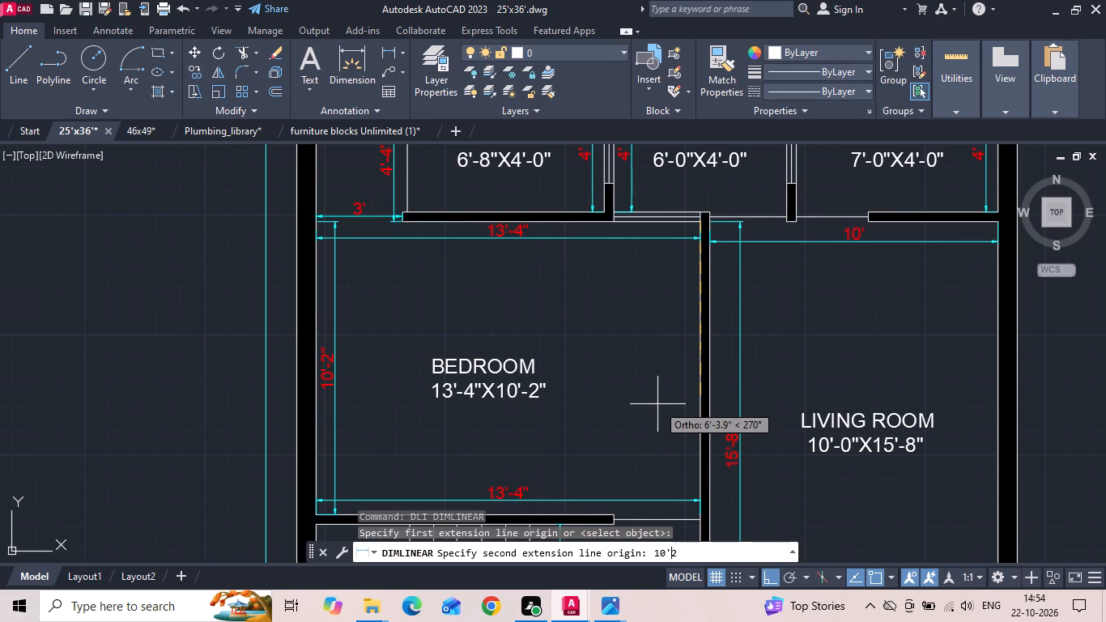
{"action": "key", "text": "Return"}
{"action": "scroll", "coordinate": [662, 398], "scroll_direction": "up", "scroll_amount": 1}
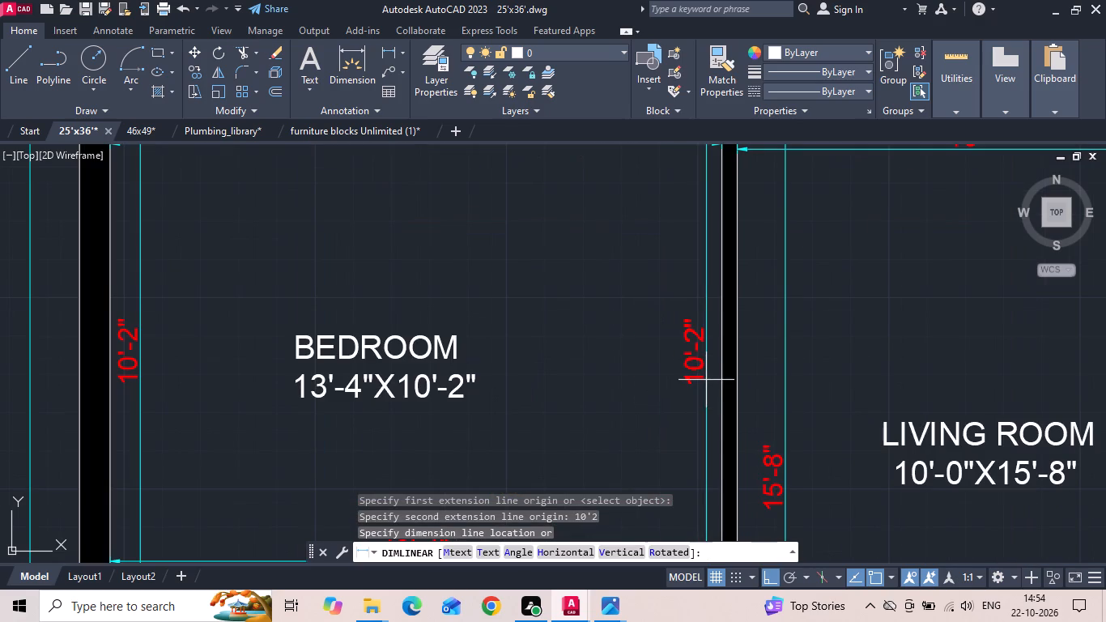
{"action": "left_click", "coordinate": [702, 378]}
Add a vertical linear dimension along the ground floor living room's right wall, from the toilet wall down to the entrance wall.
{"action": "scroll", "coordinate": [571, 377], "scroll_direction": "down", "scroll_amount": 2}
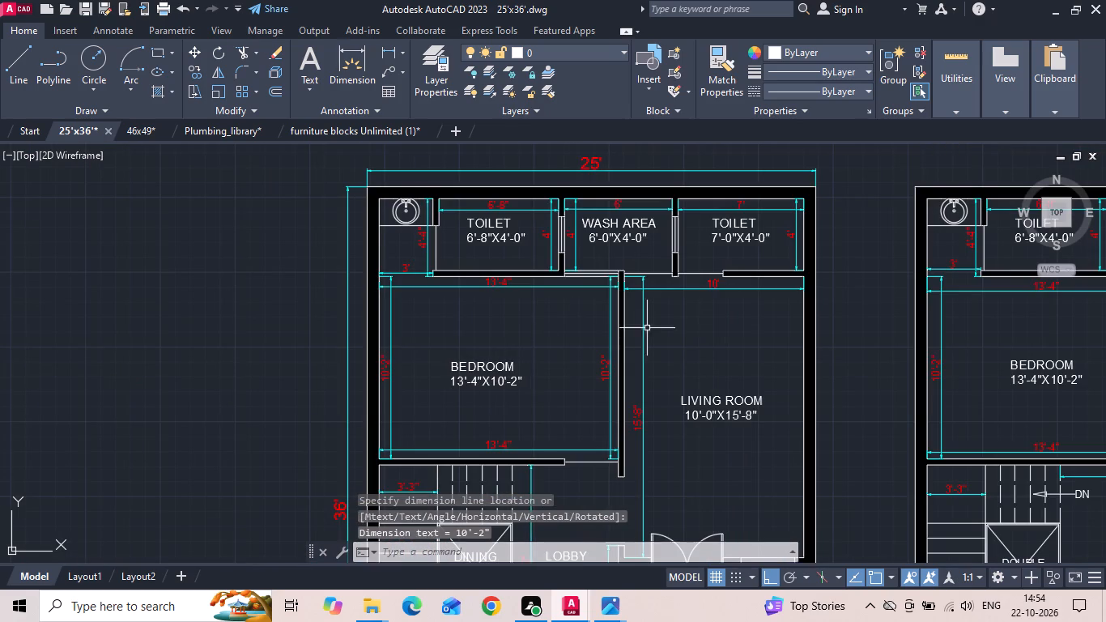
{"action": "middle_click_drag", "start_coordinate": [764, 302], "coordinate": [685, 253]}
{"action": "scroll", "coordinate": [683, 249], "scroll_direction": "down", "scroll_amount": 1}
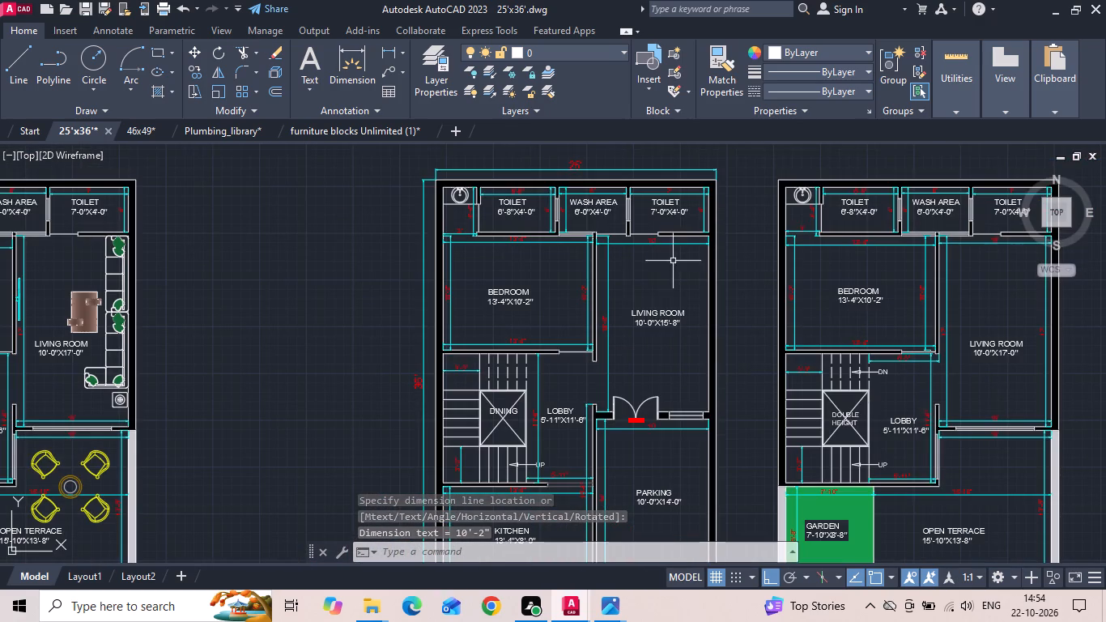
{"action": "left_click", "coordinate": [388, 50]}
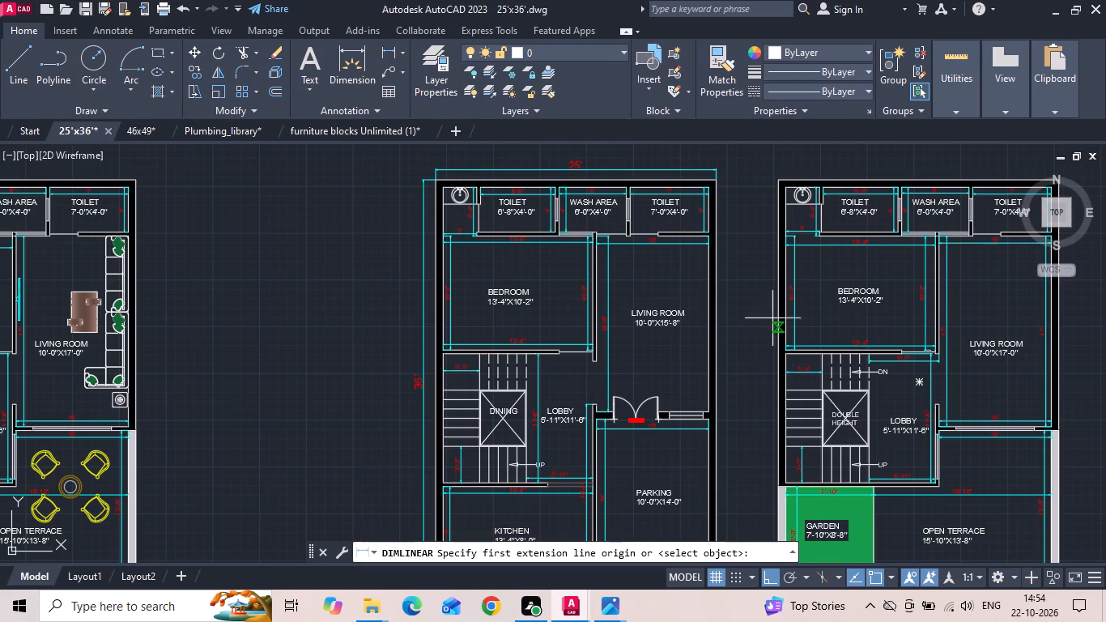
{"action": "scroll", "coordinate": [716, 230], "scroll_direction": "up", "scroll_amount": 2}
{"action": "left_click", "coordinate": [694, 239]}
{"action": "scroll", "coordinate": [691, 243], "scroll_direction": "down", "scroll_amount": 2}
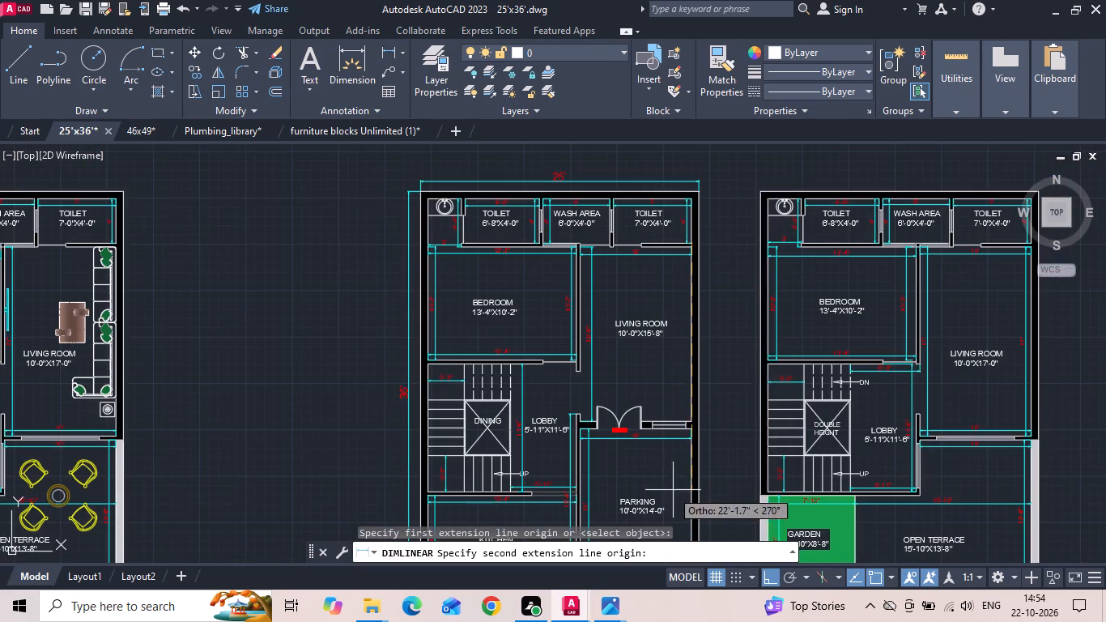
{"action": "scroll", "coordinate": [676, 487], "scroll_direction": "up", "scroll_amount": 2}
{"action": "left_click", "coordinate": [704, 373]}
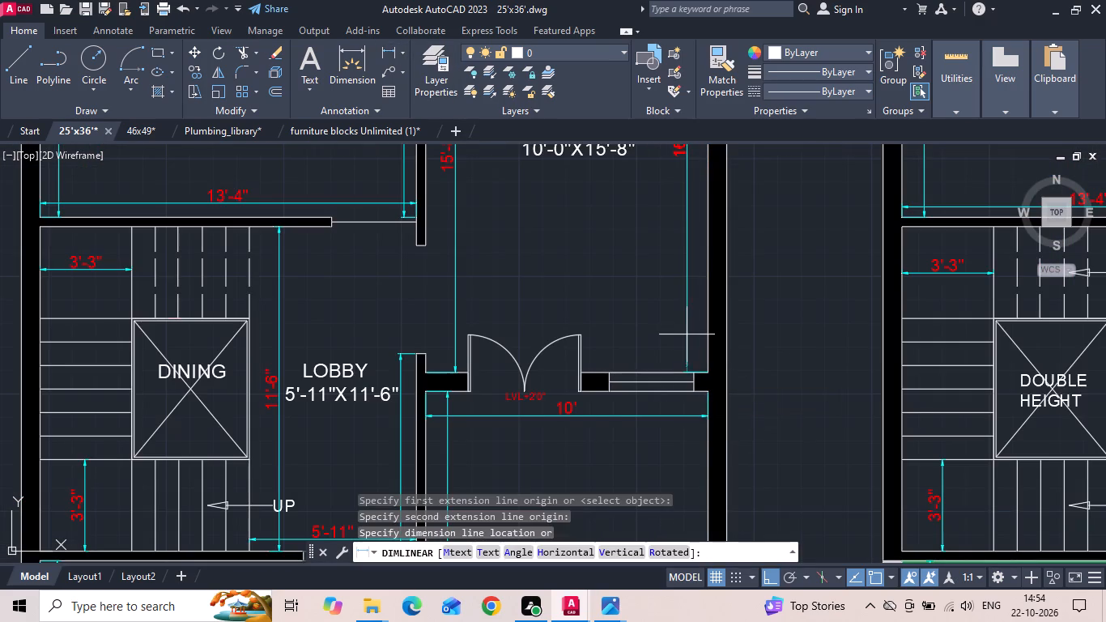
{"action": "left_click", "coordinate": [694, 325]}
Add a linear dimension above the living room's entrance wall, from the right outer wall to the double door's nearest jamb.
{"action": "scroll", "coordinate": [602, 390], "scroll_direction": "up", "scroll_amount": 2}
{"action": "key", "text": "space"}
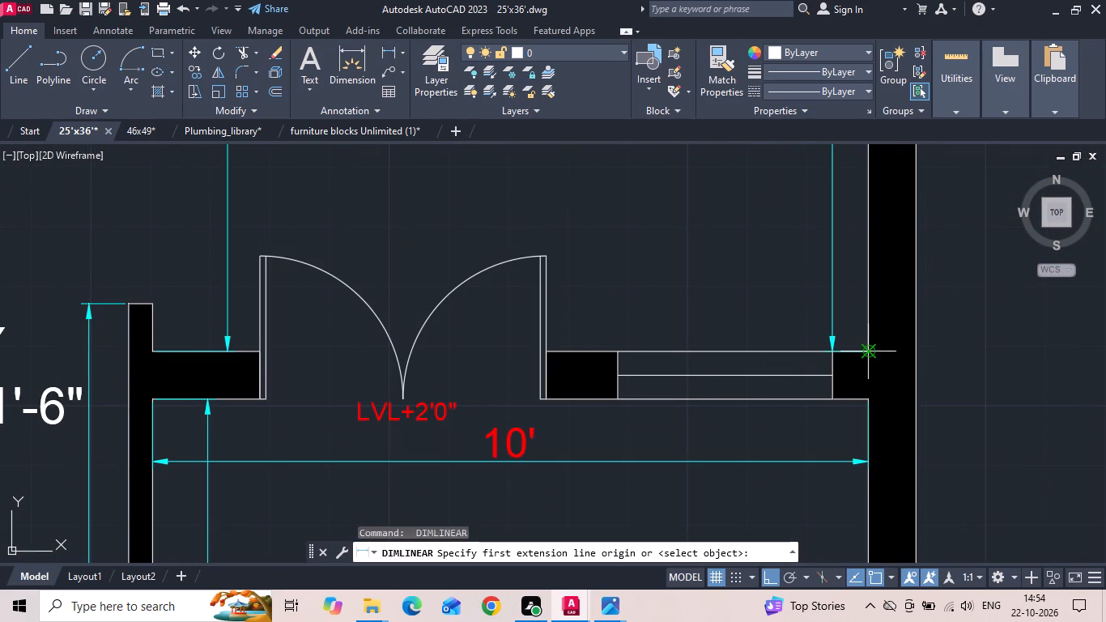
{"action": "left_click", "coordinate": [866, 348]}
{"action": "left_click", "coordinate": [548, 348]}
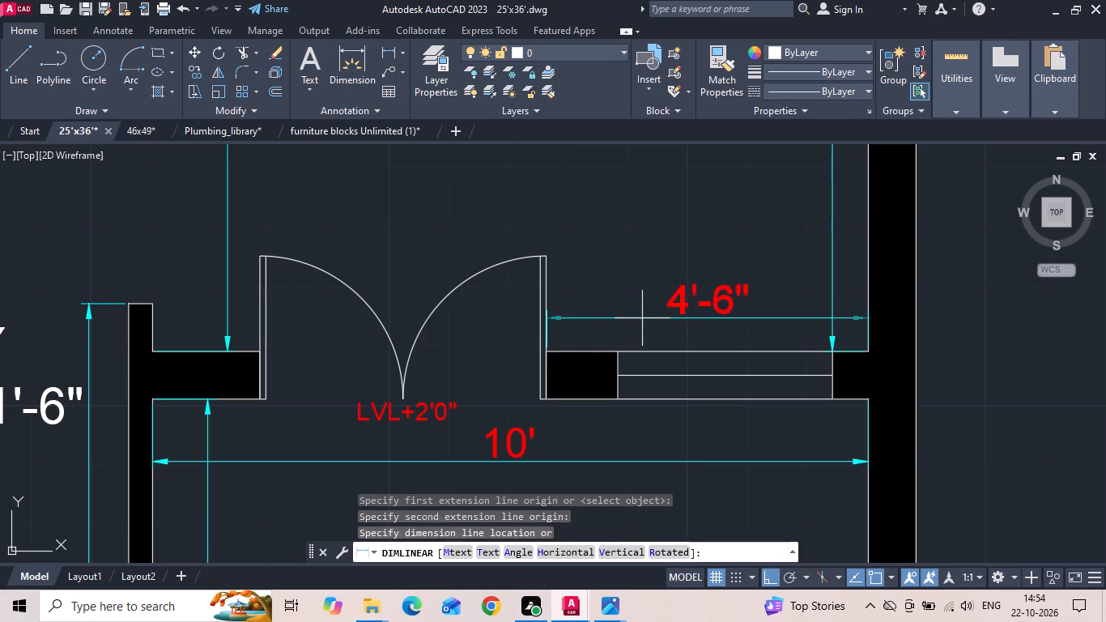
{"action": "left_click", "coordinate": [644, 324]}
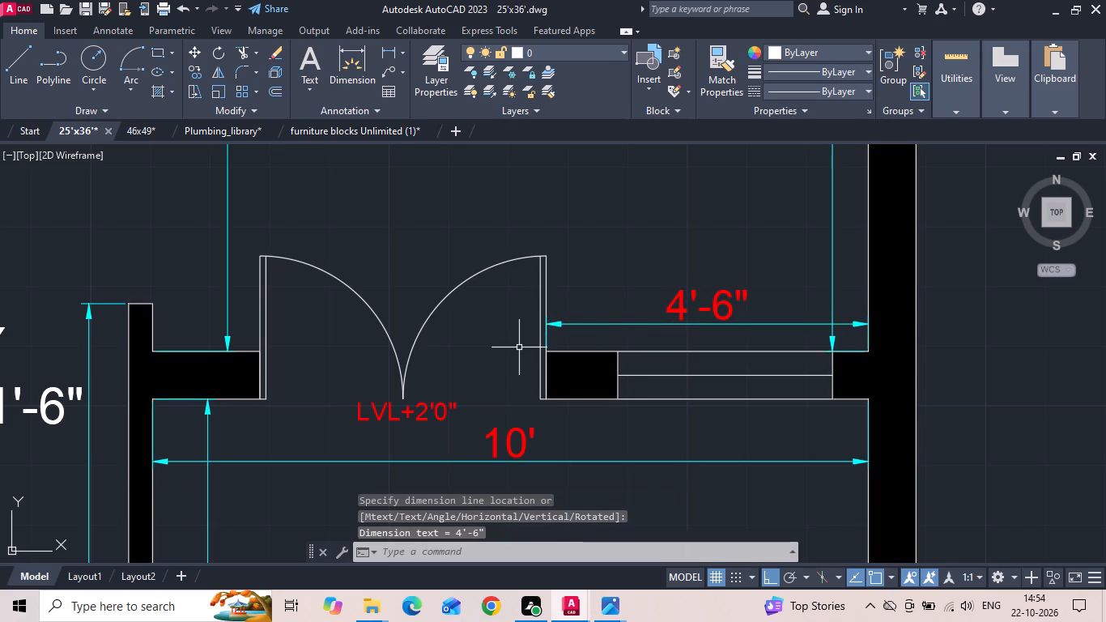
Continue the entrance wall dimension across the double door opening and on to the living room's left wall.
{"action": "key", "text": "d"}
{"action": "type", "text": "IMCNT"}
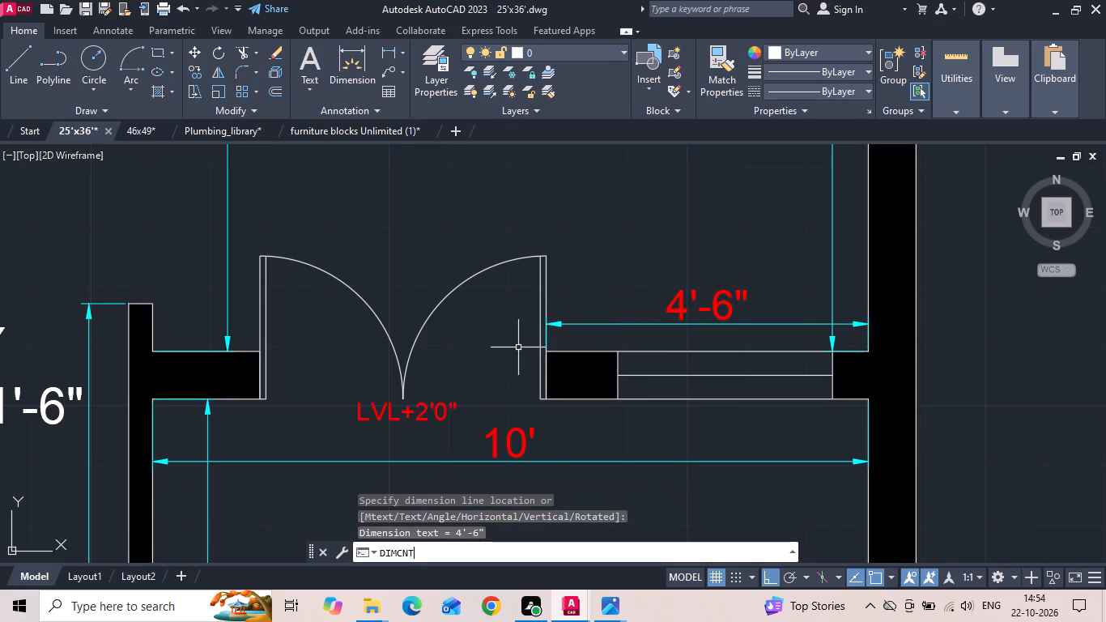
{"action": "key", "text": "space"}
{"action": "left_click", "coordinate": [260, 323]}
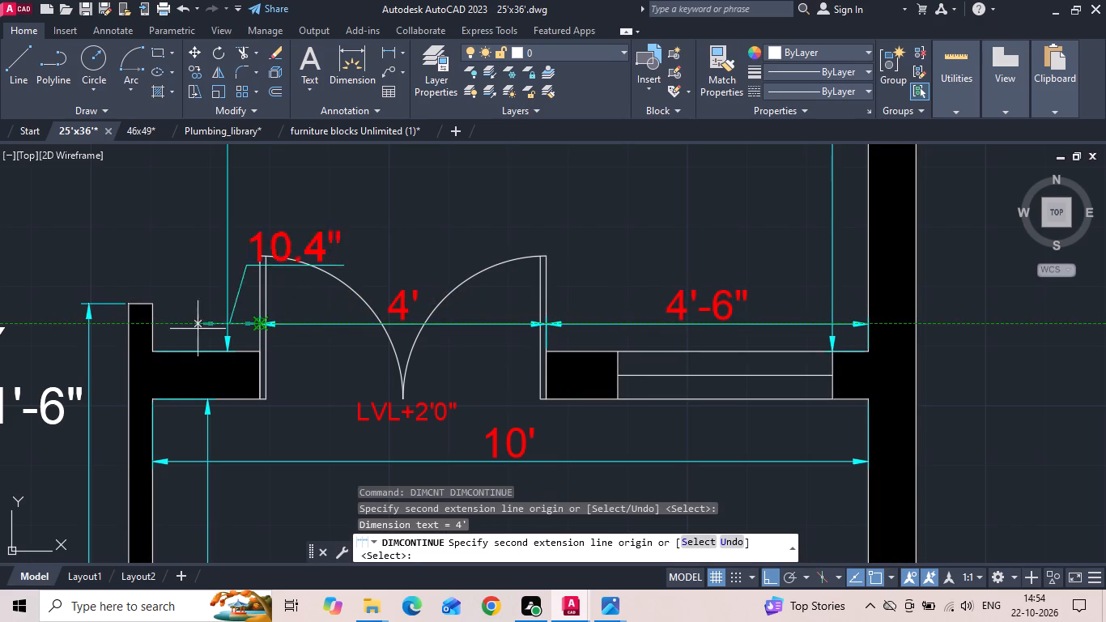
{"action": "left_click", "coordinate": [155, 326]}
{"action": "key", "text": "Escape"}
Save the drawing.
{"action": "key", "text": "ctrl+s"}
{"action": "key", "text": "ctrl+s"}
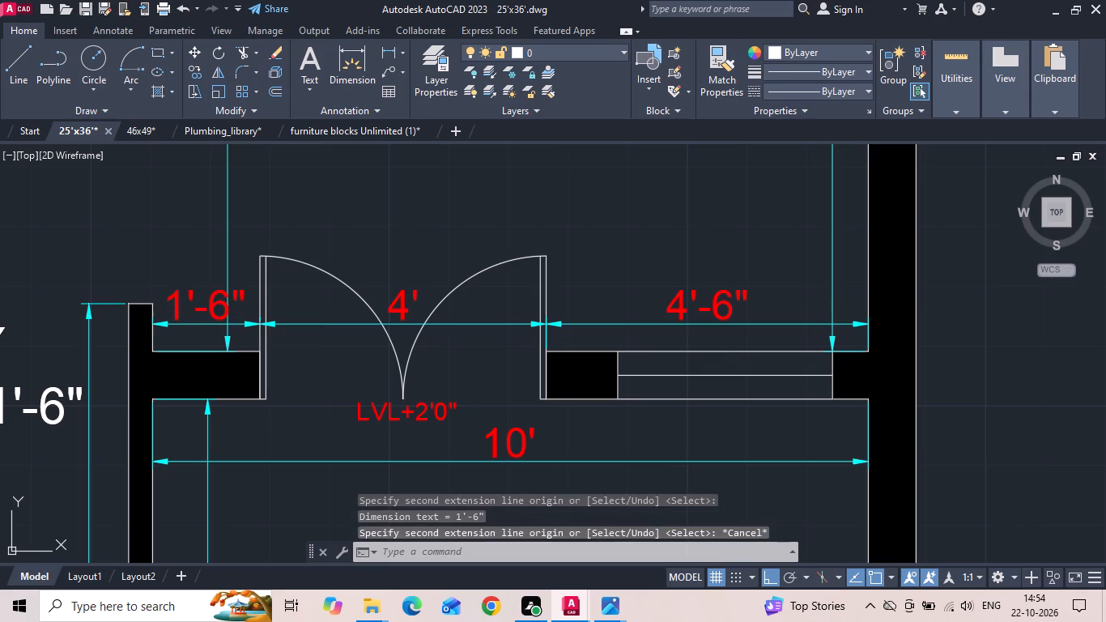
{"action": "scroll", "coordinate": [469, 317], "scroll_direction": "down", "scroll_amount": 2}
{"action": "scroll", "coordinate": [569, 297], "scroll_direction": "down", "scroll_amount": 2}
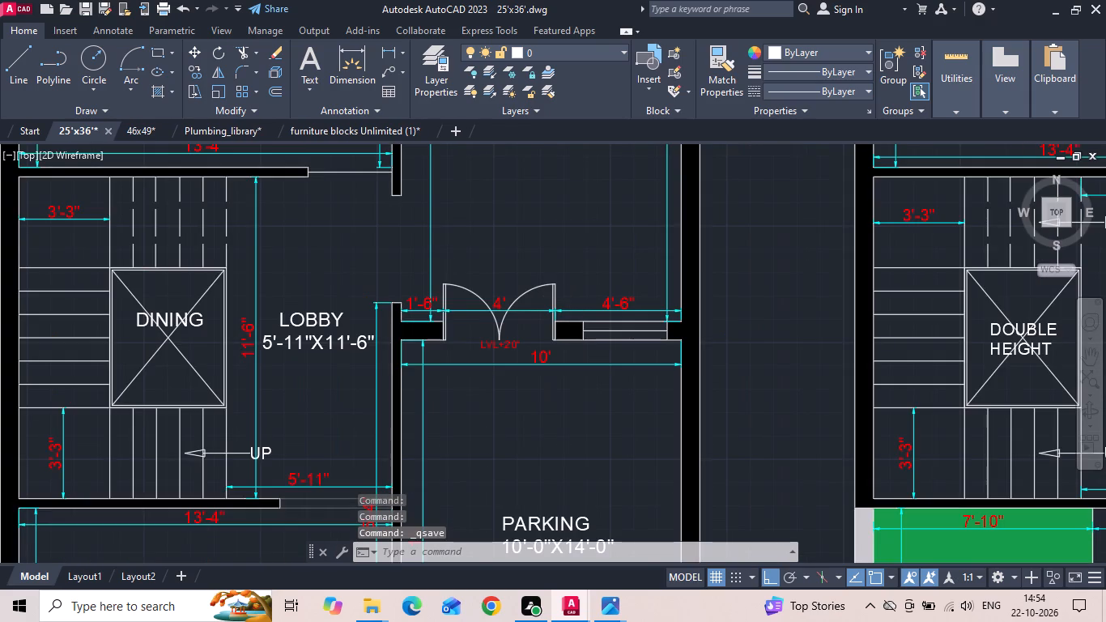
Add a horizontal linear dimension across the top of the ground floor lobby, from the staircase edge to the living room wall.
{"action": "left_click", "coordinate": [389, 49]}
{"action": "scroll", "coordinate": [359, 220], "scroll_direction": "up", "scroll_amount": 2}
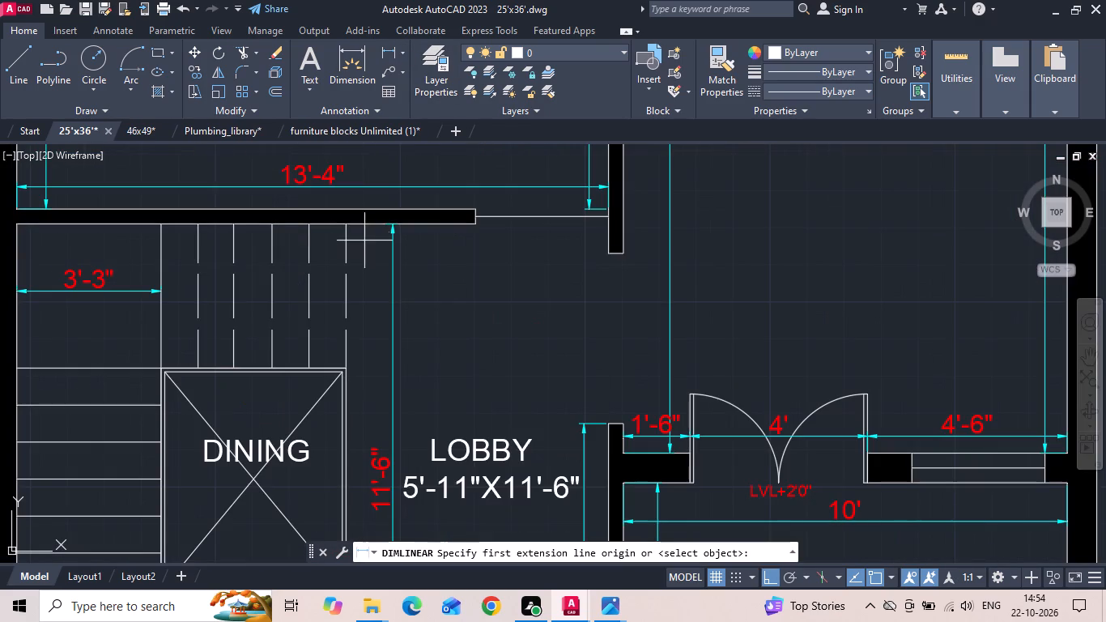
{"action": "left_click", "coordinate": [342, 227]}
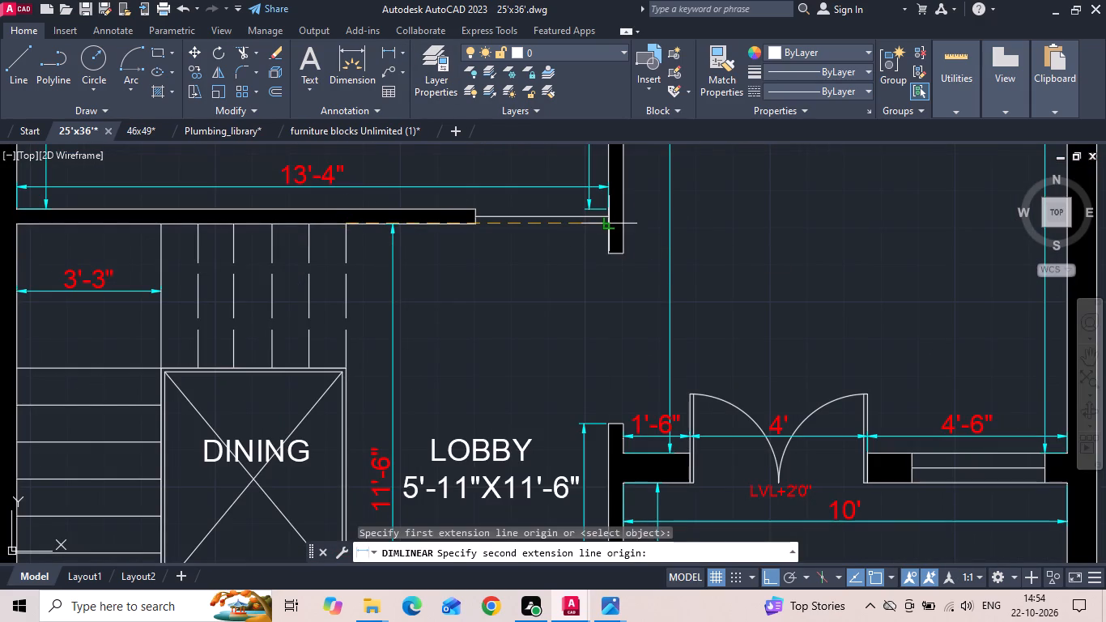
{"action": "left_click", "coordinate": [611, 223]}
{"action": "left_click", "coordinate": [589, 254]}
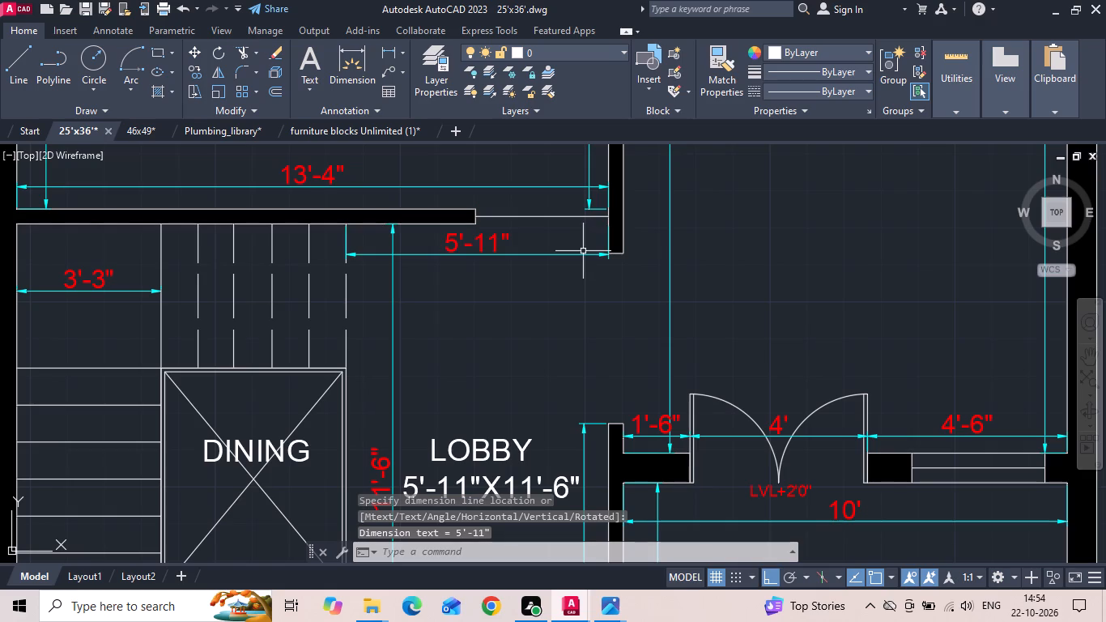
Save the drawing.
{"action": "key", "text": "ctrl+s"}
{"action": "key", "text": "ctrl+s"}
{"action": "key", "text": "ctrl+s"}
{"action": "key", "text": "ctrl+s"}
{"action": "key", "text": "ctrl+s"}
{"action": "key", "text": "ctrl+s"}
{"action": "key", "text": "ctrl+s"}
{"action": "key", "text": "ctrl+s"}
{"action": "key", "text": "ctrl+s"}
{"action": "key", "text": "ctrl+s"}
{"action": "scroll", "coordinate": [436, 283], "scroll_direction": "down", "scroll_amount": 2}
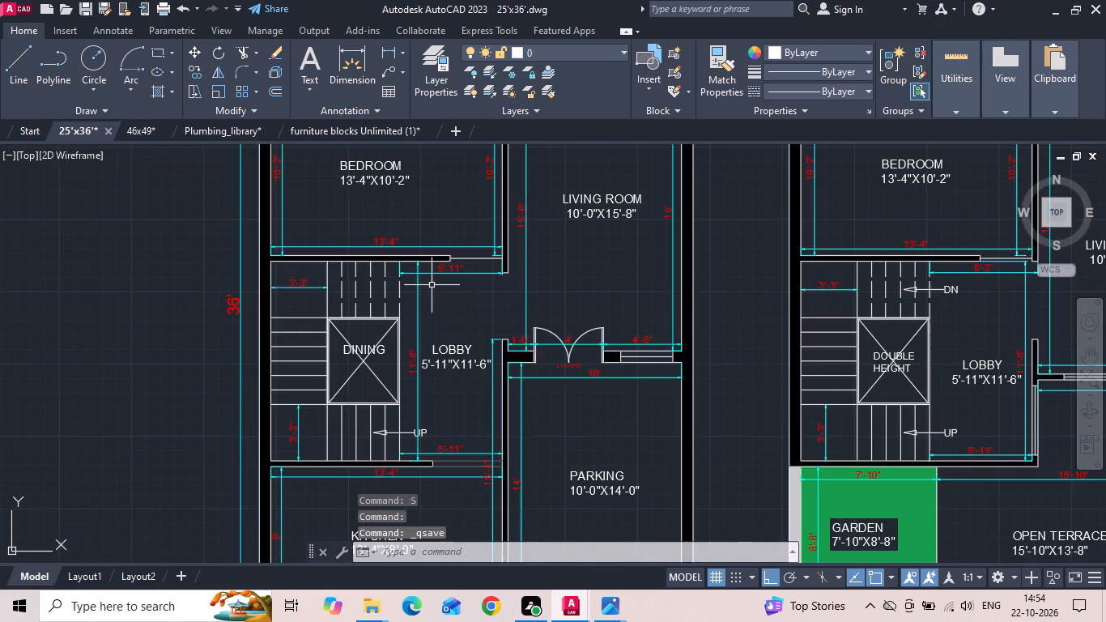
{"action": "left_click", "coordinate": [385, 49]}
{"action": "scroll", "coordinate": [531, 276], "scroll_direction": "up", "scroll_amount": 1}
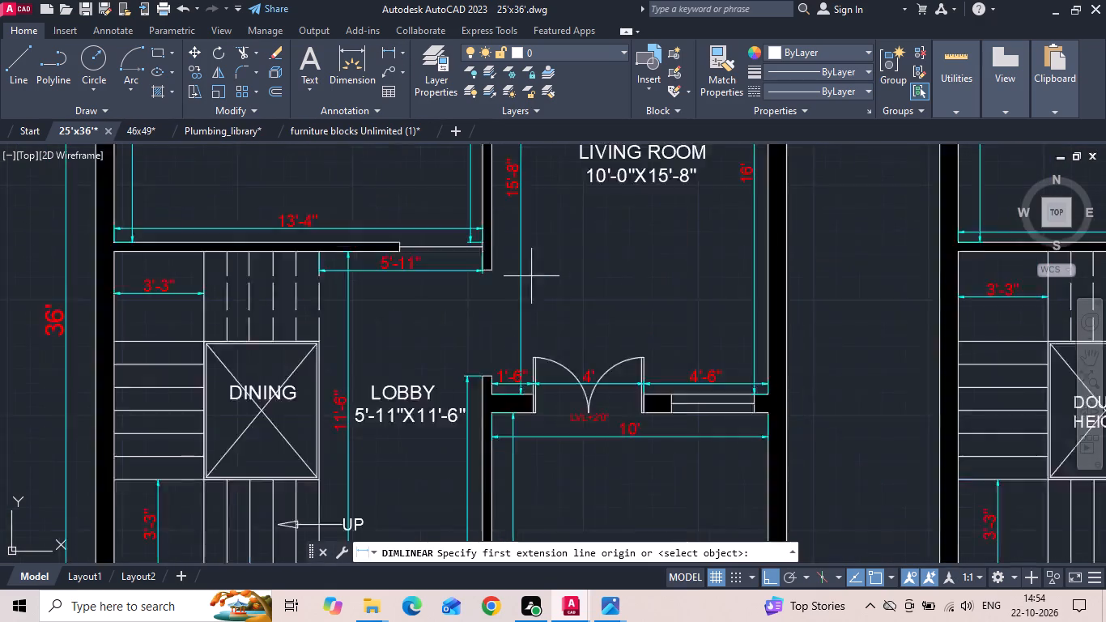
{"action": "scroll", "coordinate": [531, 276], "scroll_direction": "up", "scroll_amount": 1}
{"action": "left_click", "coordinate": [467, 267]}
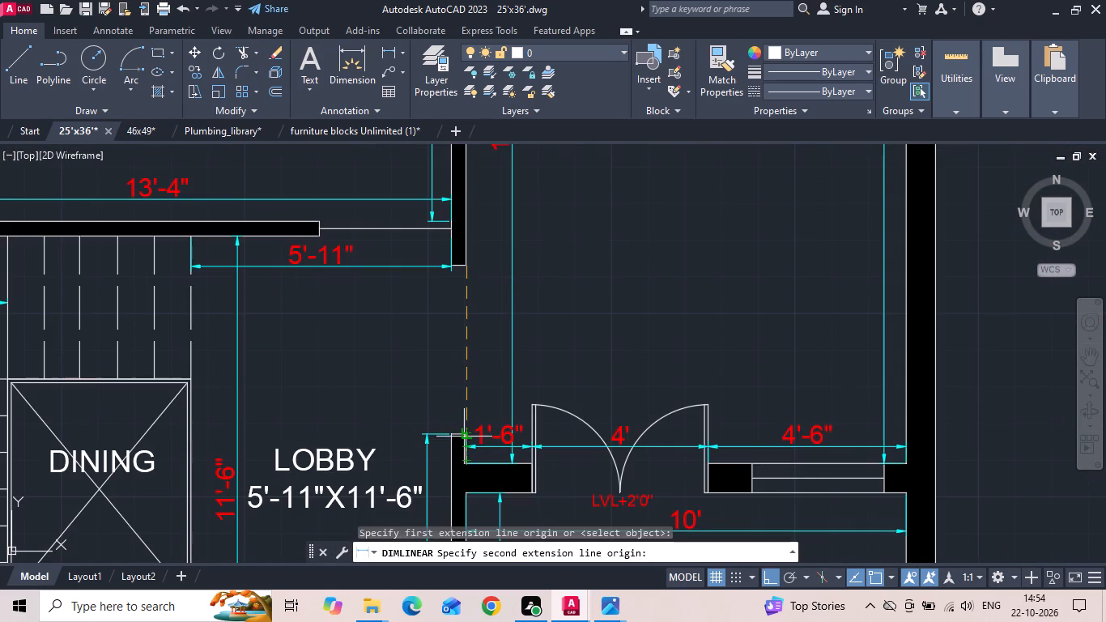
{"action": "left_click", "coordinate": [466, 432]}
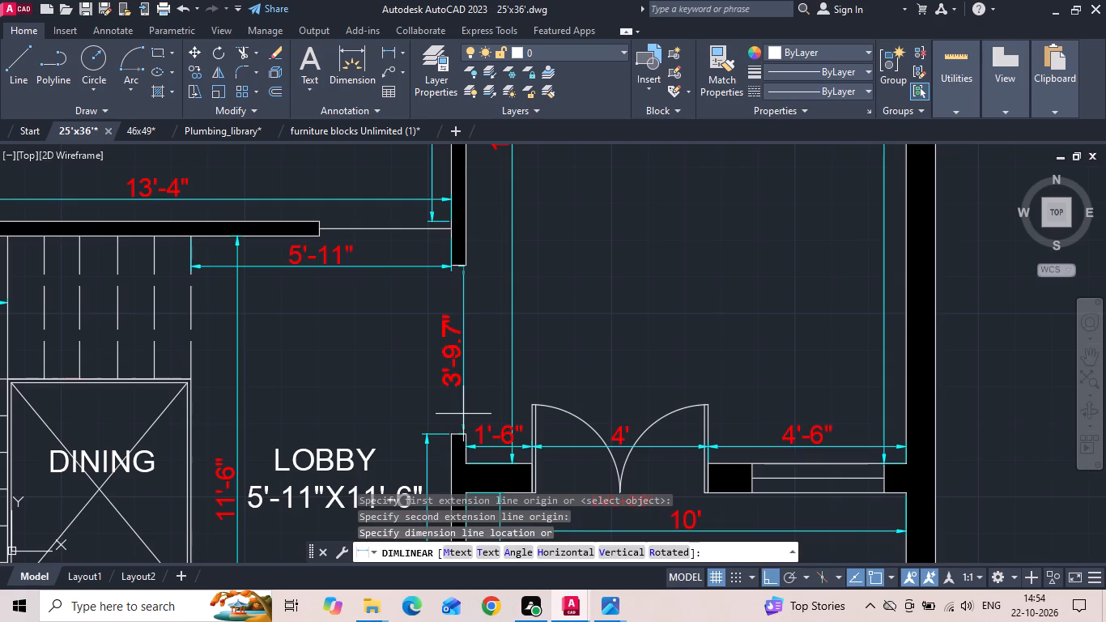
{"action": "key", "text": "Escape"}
Add a vertical linear dimension across the opening between the lobby and living room, placed along the wall's living room face.
{"action": "scroll", "coordinate": [455, 452], "scroll_direction": "up", "scroll_amount": 3}
{"action": "key", "text": "space"}
{"action": "left_click", "coordinate": [487, 379]}
{"action": "scroll", "coordinate": [470, 441], "scroll_direction": "down", "scroll_amount": 2}
{"action": "middle_click_drag", "start_coordinate": [496, 243], "coordinate": [487, 297]}
{"action": "left_click", "coordinate": [470, 206]}
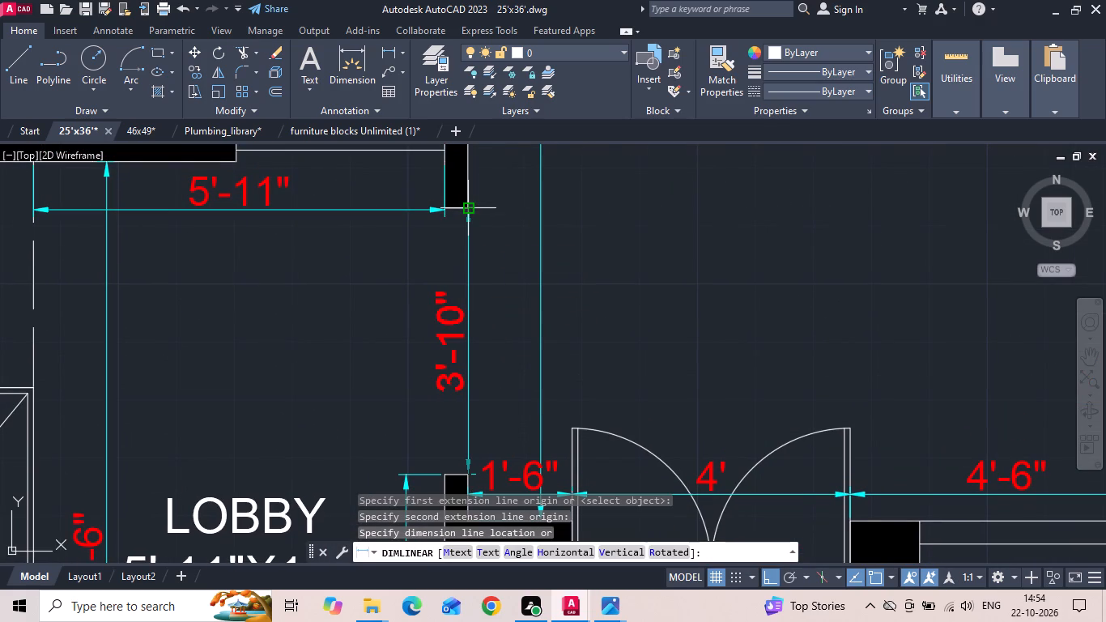
{"action": "left_click", "coordinate": [470, 208]}
{"action": "scroll", "coordinate": [389, 338], "scroll_direction": "down", "scroll_amount": 1}
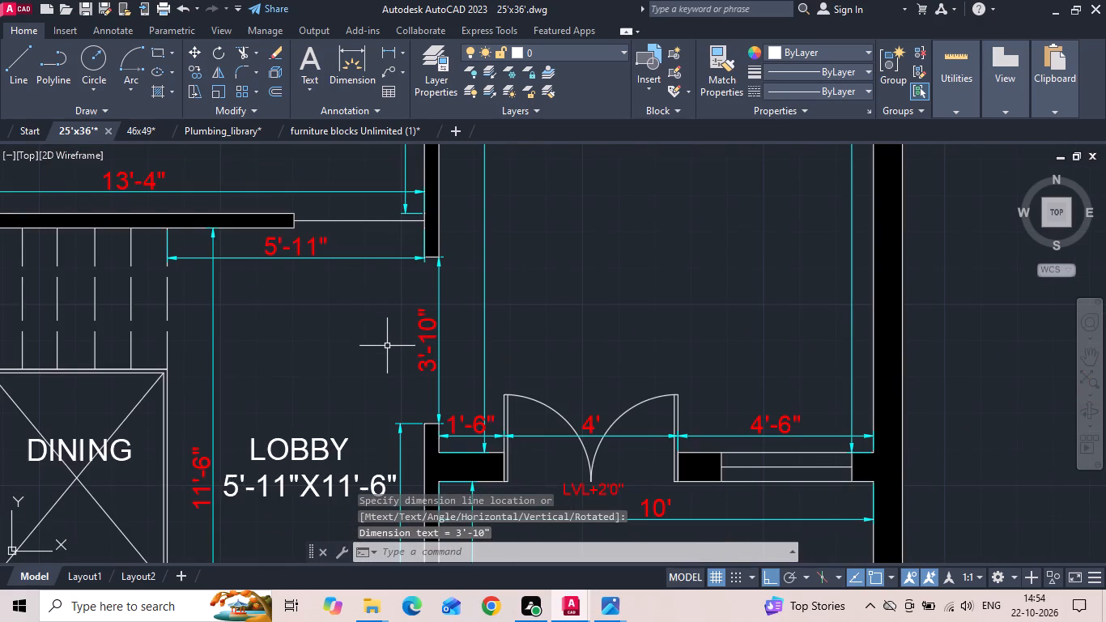
{"action": "key", "text": "Escape"}
Move the end line of the wall above the lobby opening up by 2".
{"action": "scroll", "coordinate": [418, 226], "scroll_direction": "up", "scroll_amount": 2}
{"action": "scroll", "coordinate": [449, 312], "scroll_direction": "up", "scroll_amount": 2}
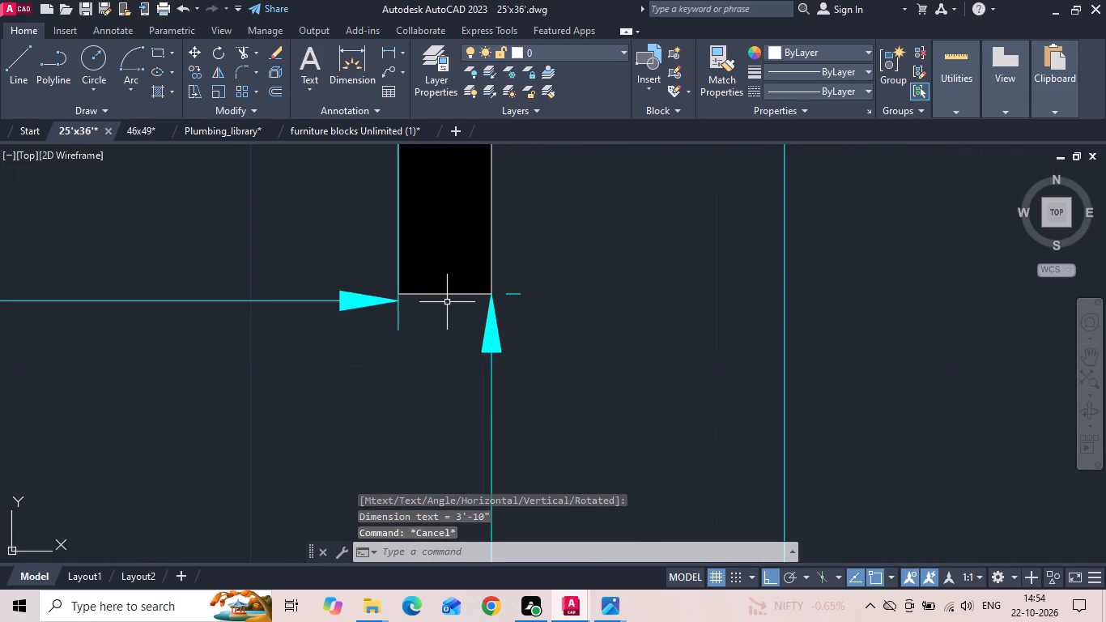
{"action": "left_click", "coordinate": [447, 295]}
{"action": "right_click", "coordinate": [573, 262]}
{"action": "left_click", "coordinate": [597, 296]}
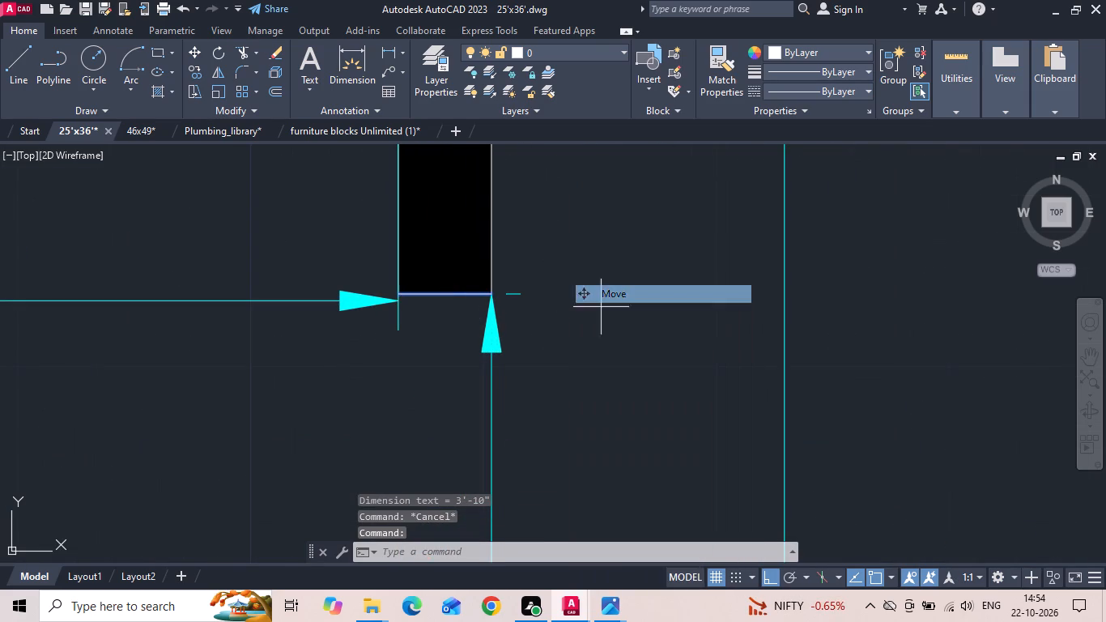
{"action": "left_click_drag", "start_coordinate": [613, 339], "coordinate": [613, 329]}
{"action": "type", "text": "2"}
{"action": "key", "text": "space"}
Stretch the wall's solid hatch edge back to meet the raised end line.
{"action": "left_click", "coordinate": [436, 296]}
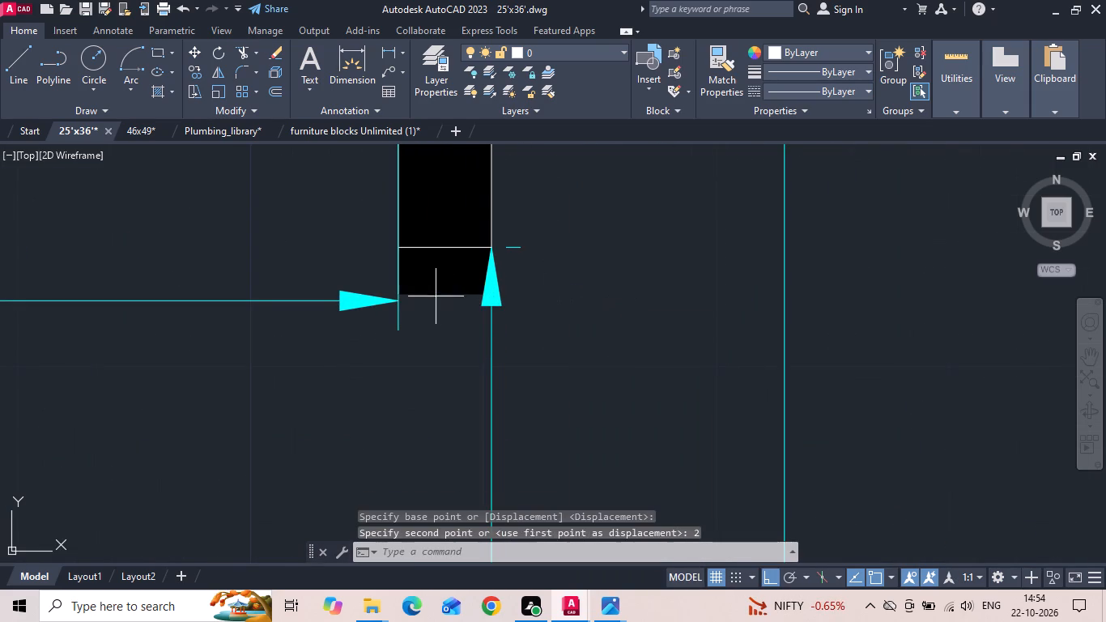
{"action": "left_click", "coordinate": [431, 272]}
{"action": "left_click", "coordinate": [445, 296]}
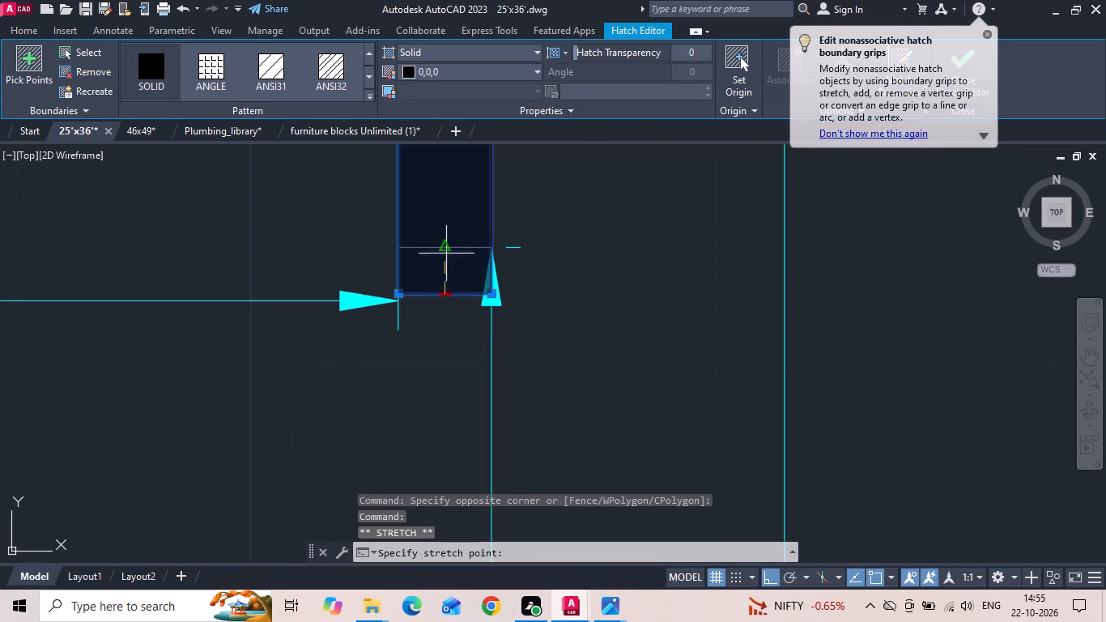
{"action": "left_click", "coordinate": [446, 249]}
{"action": "scroll", "coordinate": [419, 322], "scroll_direction": "down", "scroll_amount": 3}
{"action": "key", "text": "Escape"}
In the furnished ground floor plan, move the end line of the wall above the lobby–living room opening up by 2".
{"action": "scroll", "coordinate": [466, 369], "scroll_direction": "down", "scroll_amount": 3}
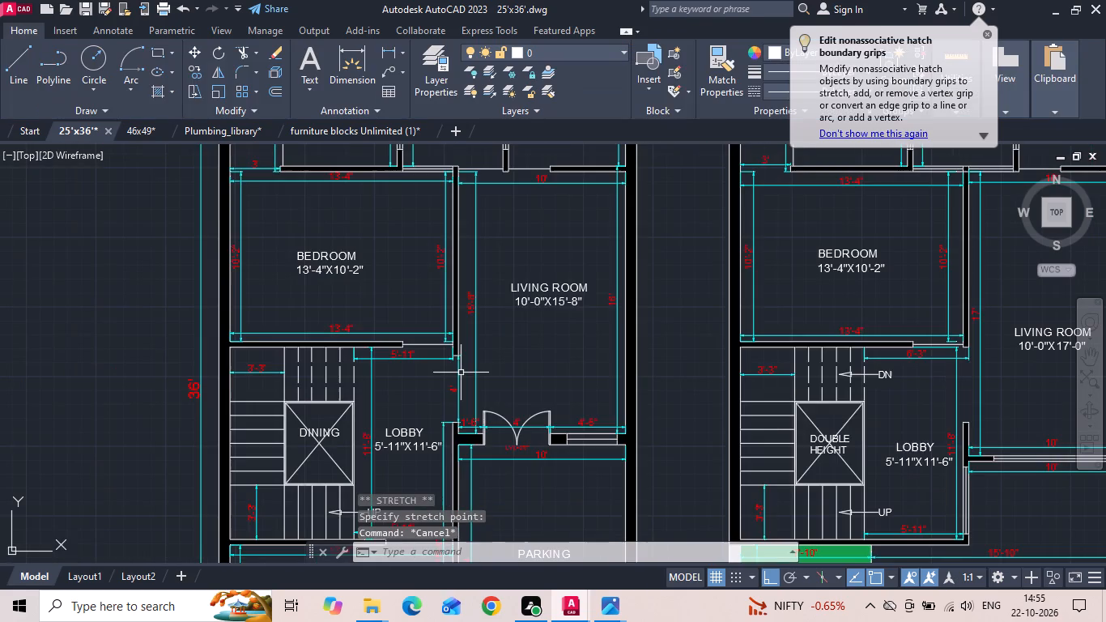
{"action": "scroll", "coordinate": [461, 373], "scroll_direction": "down", "scroll_amount": 1}
{"action": "scroll", "coordinate": [687, 283], "scroll_direction": "down", "scroll_amount": 2}
{"action": "scroll", "coordinate": [236, 345], "scroll_direction": "up", "scroll_amount": 1}
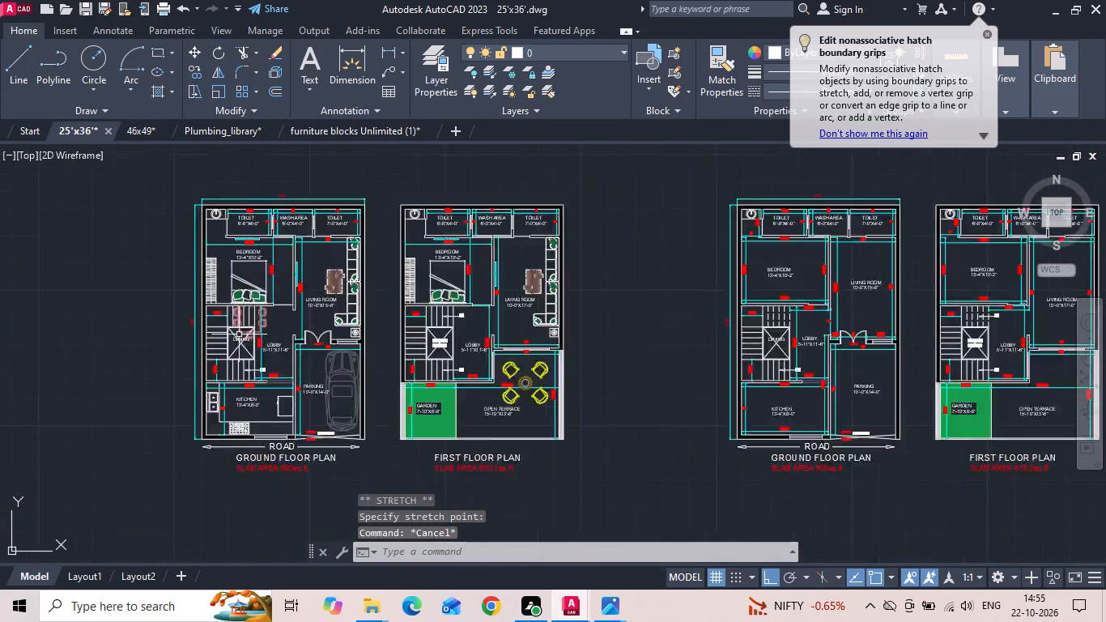
{"action": "scroll", "coordinate": [243, 326], "scroll_direction": "up", "scroll_amount": 2}
{"action": "scroll", "coordinate": [304, 260], "scroll_direction": "up", "scroll_amount": 3}
{"action": "scroll", "coordinate": [437, 428], "scroll_direction": "up", "scroll_amount": 2}
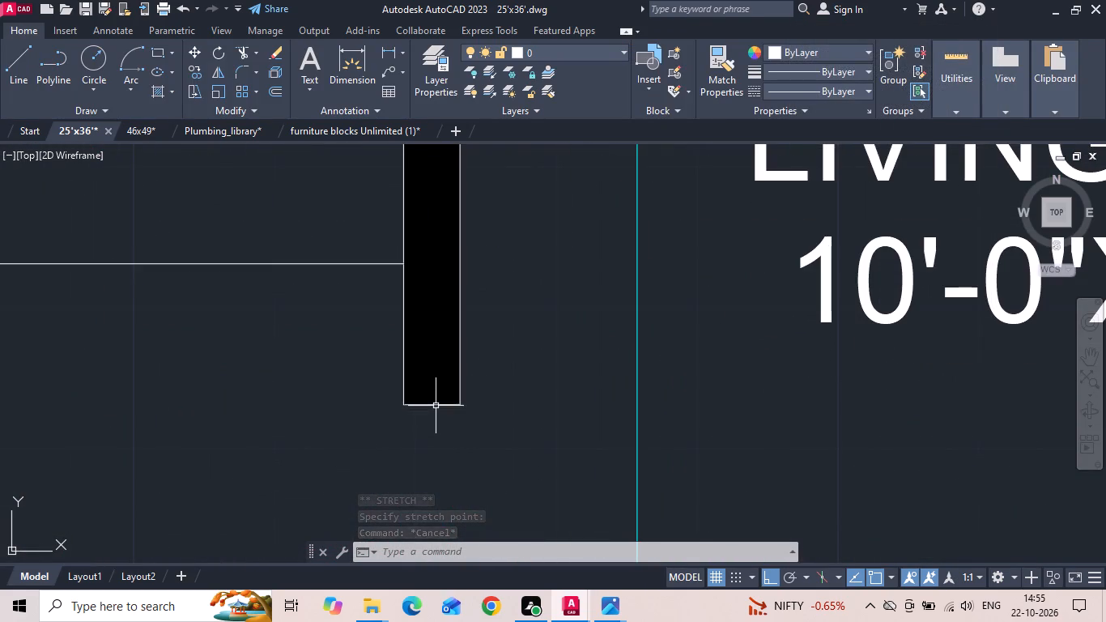
{"action": "left_click", "coordinate": [436, 405]}
{"action": "right_click", "coordinate": [519, 357]}
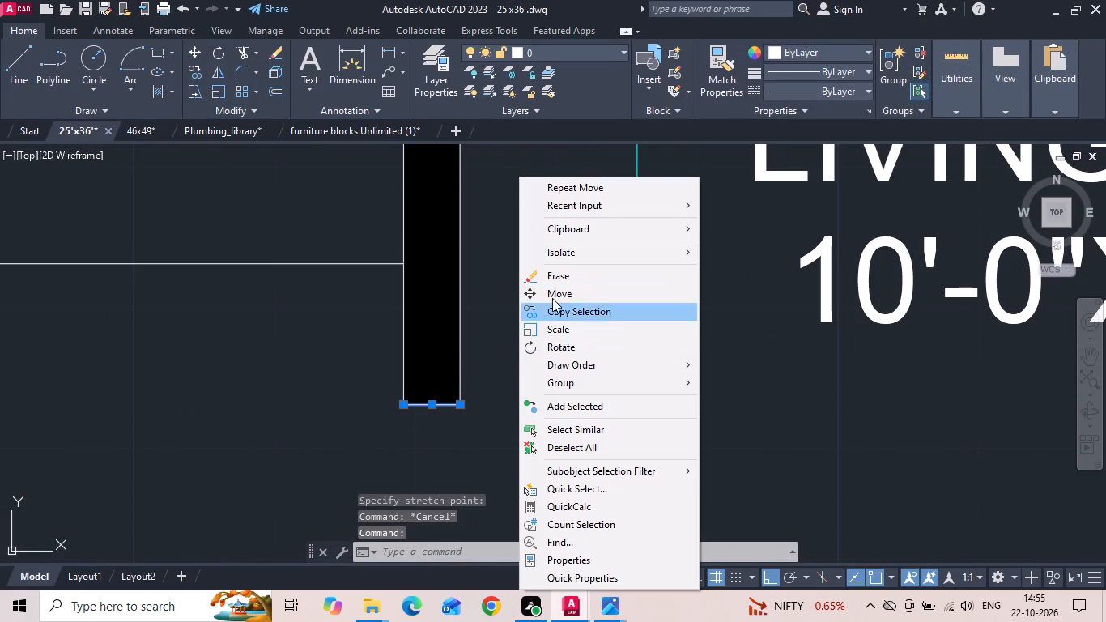
{"action": "left_click", "coordinate": [552, 288]}
{"action": "left_click_drag", "start_coordinate": [557, 357], "coordinate": [557, 348]}
{"action": "type", "text": "2"}
{"action": "key", "text": "space"}
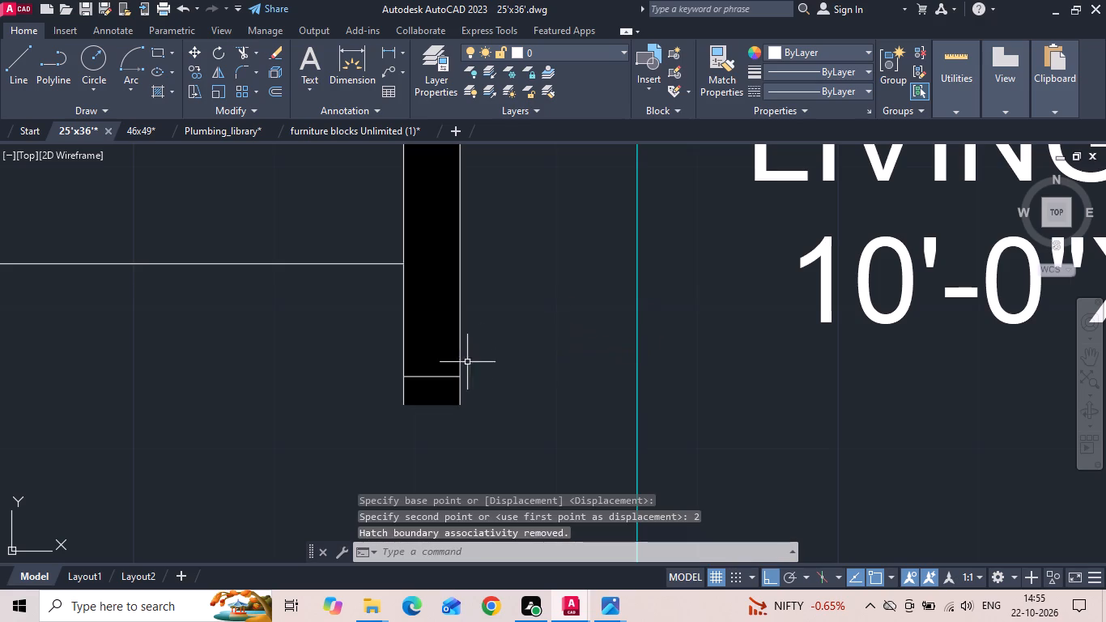
Stretch the furnished plan's wall hatch back to the raised end line.
{"action": "left_click", "coordinate": [418, 347]}
{"action": "left_click", "coordinate": [436, 403]}
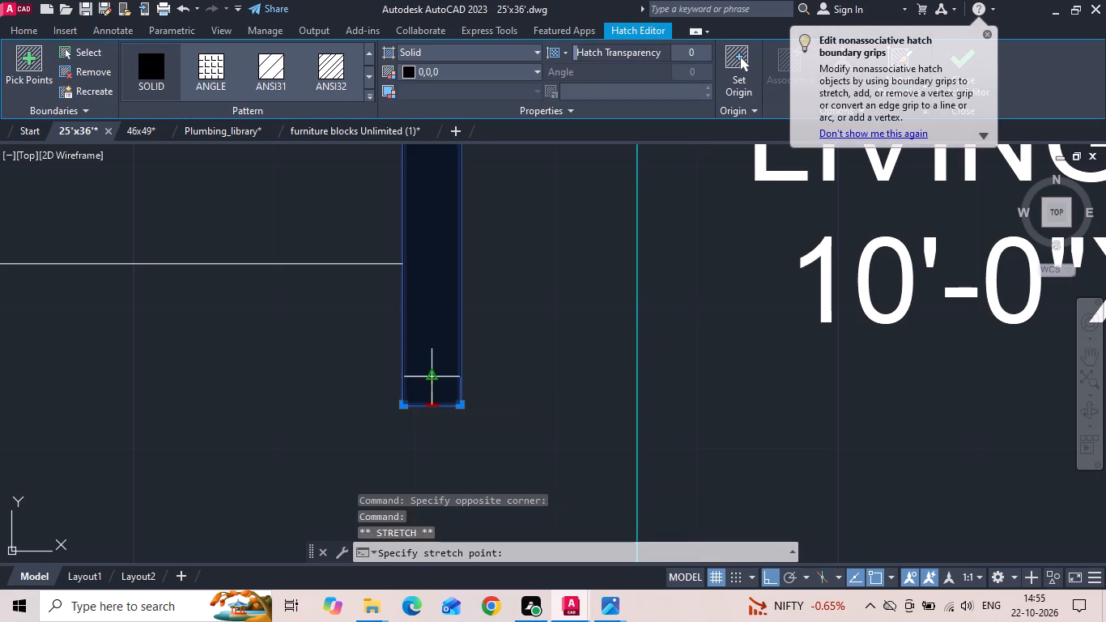
{"action": "left_click", "coordinate": [436, 375]}
{"action": "key", "text": "Escape"}
Trim the two wall line stubs projecting below the raised end line.
{"action": "key", "text": "t"}
{"action": "key", "text": "r"}
{"action": "key", "text": "space"}
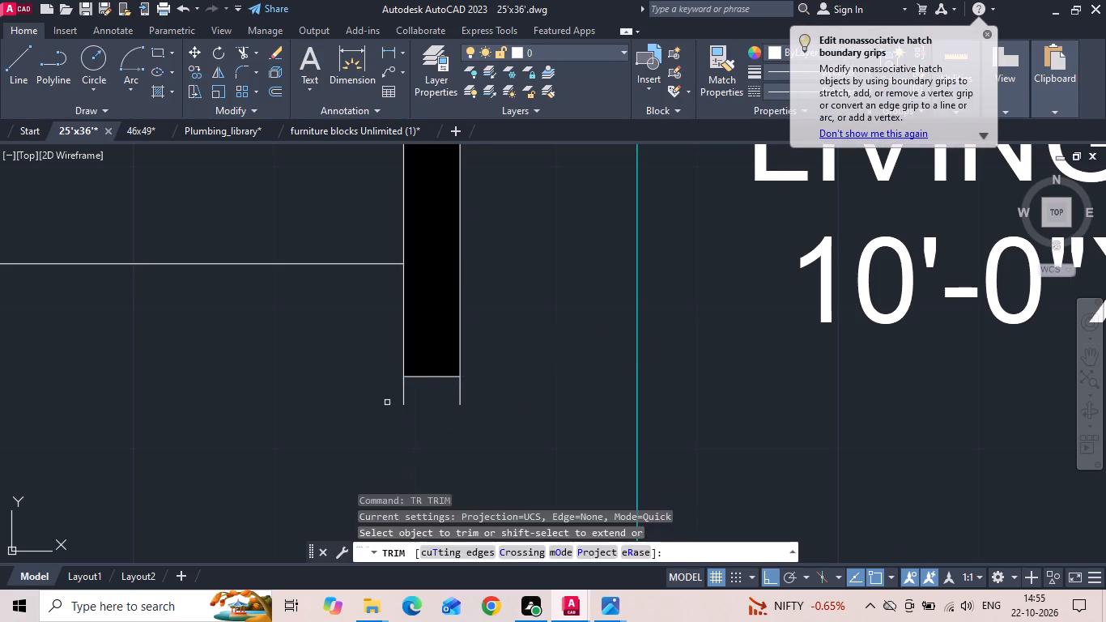
{"action": "left_click_drag", "start_coordinate": [387, 389], "coordinate": [491, 390]}
{"action": "scroll", "coordinate": [484, 390], "scroll_direction": "down", "scroll_amount": 2}
{"action": "key", "text": "Escape"}
Save the drawing.
{"action": "key", "text": "ctrl+s"}
{"action": "key", "text": "ctrl+s"}
{"action": "key", "text": "ctrl+s"}
{"action": "key", "text": "ctrl+s"}
{"action": "key", "text": "ctrl+s"}
{"action": "key", "text": "ctrl+s"}
{"action": "key", "text": "ctrl+s"}
{"action": "key", "text": "ctrl+s"}
{"action": "key", "text": "ctrl+s"}
{"action": "key", "text": "ctrl+s"}
{"action": "key", "text": "ctrl+s"}
{"action": "key", "text": "ctrl+s"}
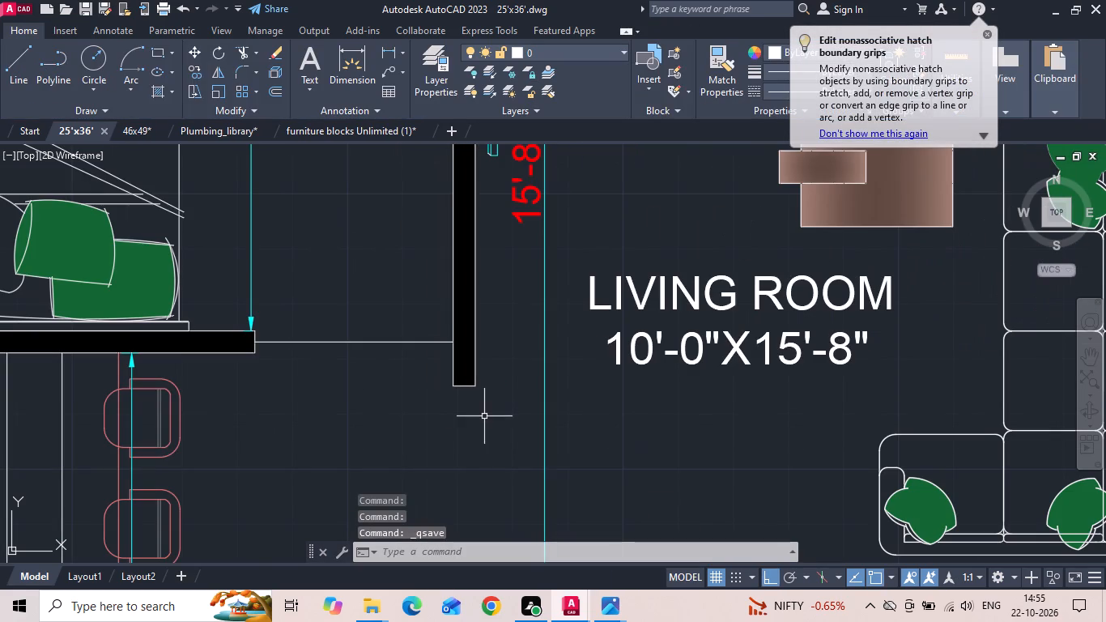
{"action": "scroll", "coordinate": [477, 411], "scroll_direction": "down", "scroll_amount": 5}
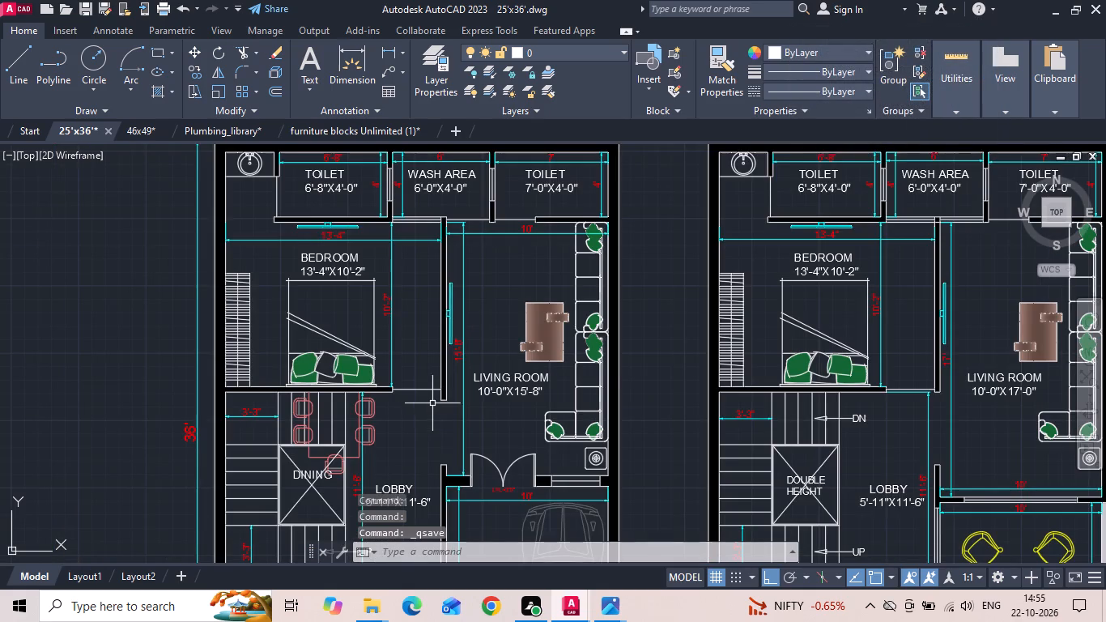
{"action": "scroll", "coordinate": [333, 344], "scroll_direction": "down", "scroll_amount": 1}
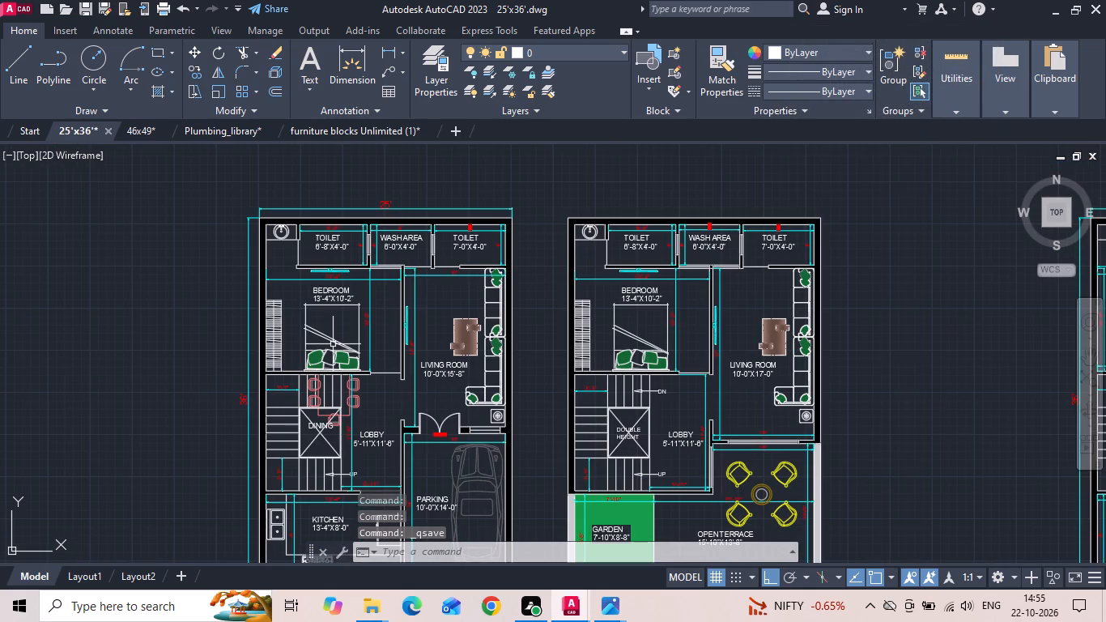
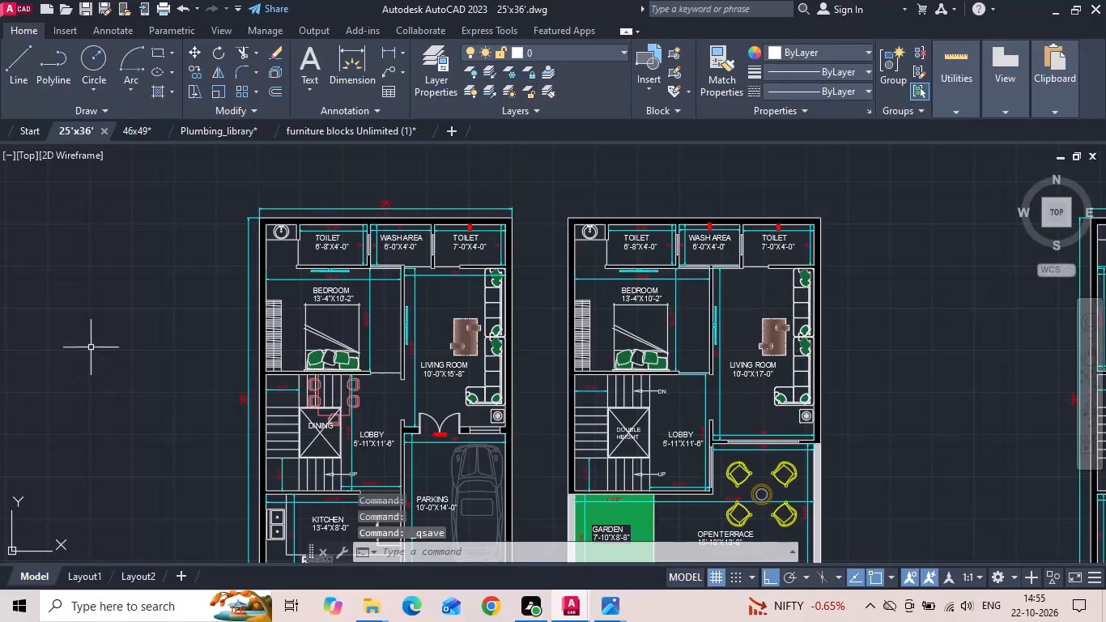
In the unfurnished ground floor plan, add a horizontal linear dimension along the bottom wall of the 6'-8"X4'-0" toilet.
{"action": "scroll", "coordinate": [278, 312], "scroll_direction": "down", "scroll_amount": 2}
{"action": "scroll", "coordinate": [616, 302], "scroll_direction": "up", "scroll_amount": 3}
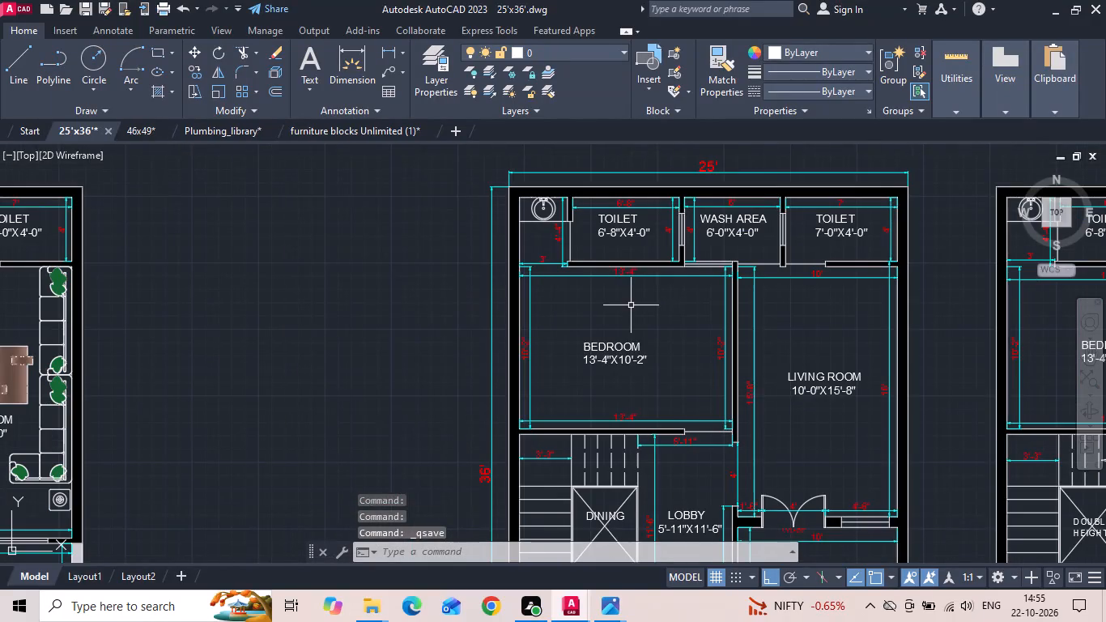
{"action": "middle_click_drag", "start_coordinate": [635, 311], "coordinate": [574, 307]}
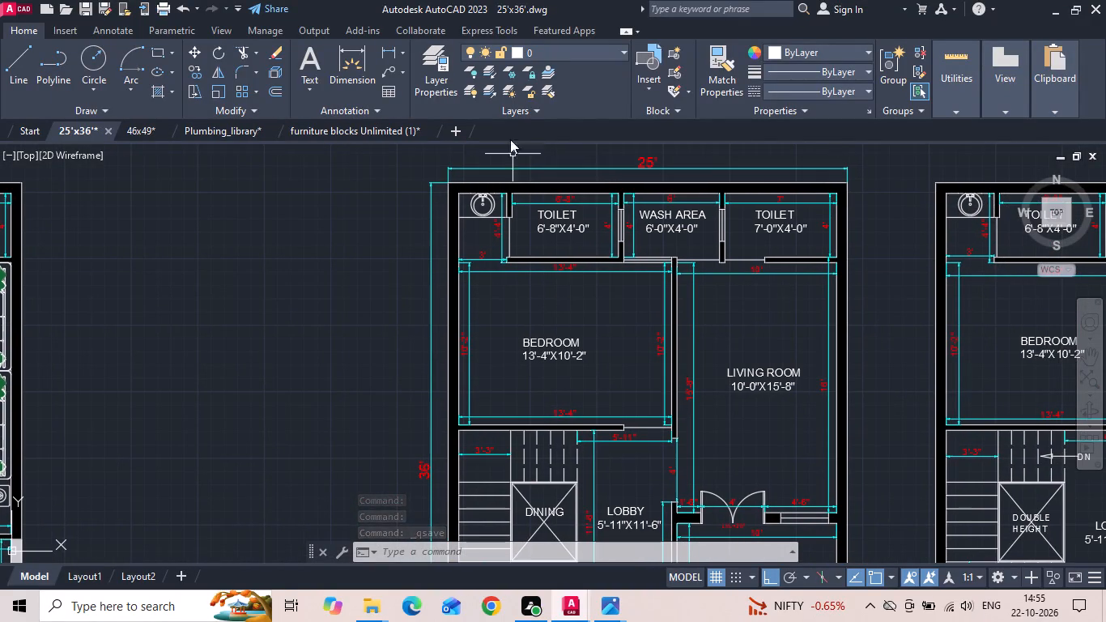
{"action": "left_click", "coordinate": [385, 50]}
{"action": "scroll", "coordinate": [508, 218], "scroll_direction": "up", "scroll_amount": 2}
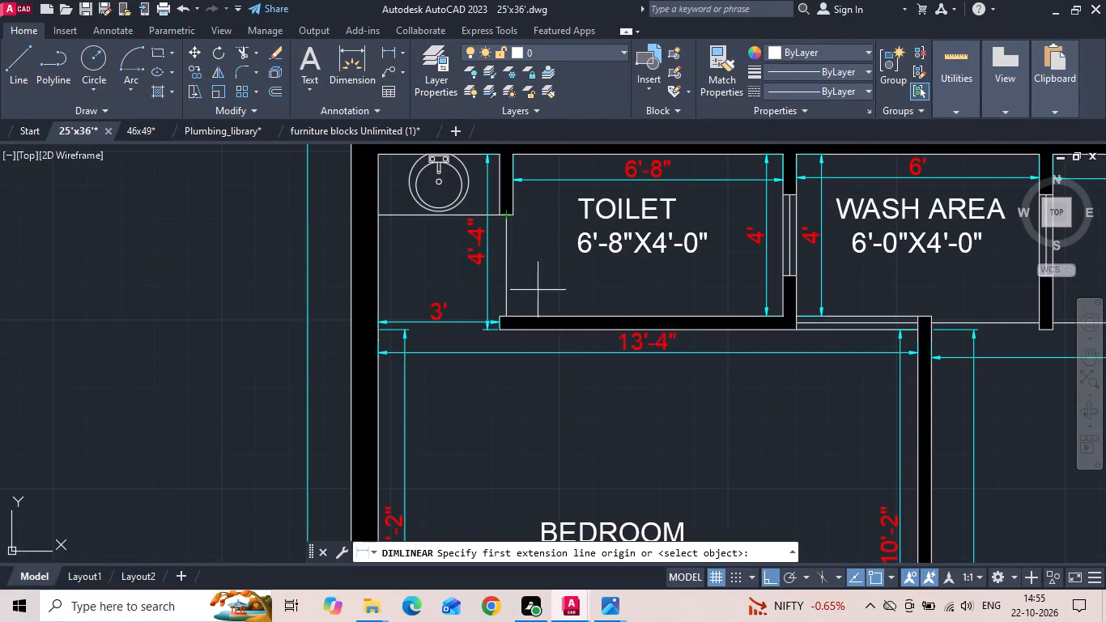
{"action": "left_click", "coordinate": [788, 313]}
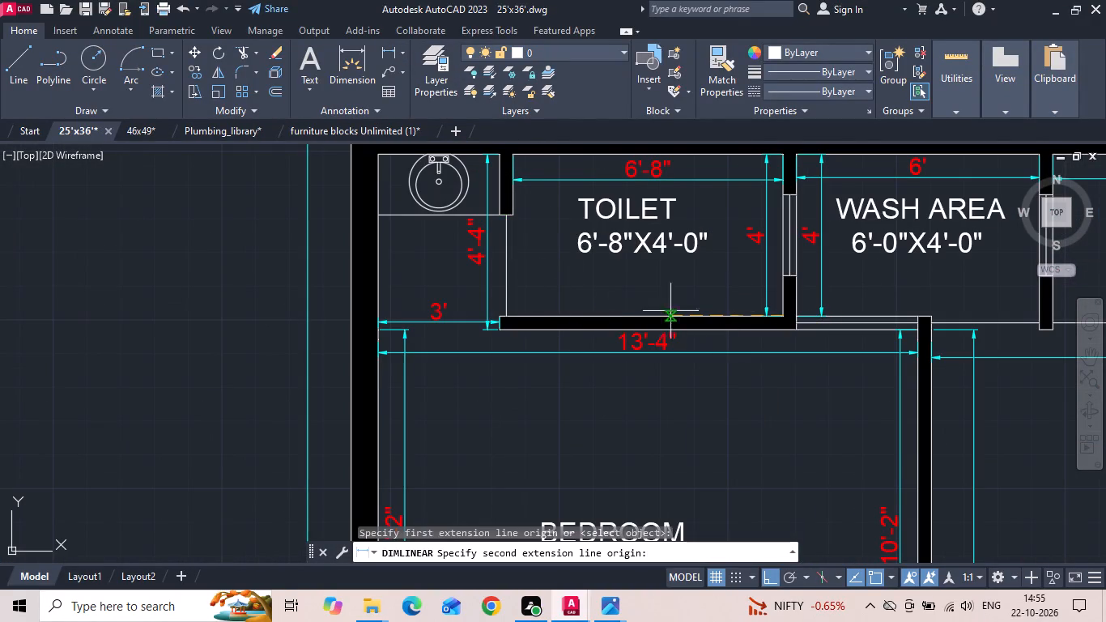
{"action": "left_click", "coordinate": [497, 313]}
{"action": "scroll", "coordinate": [559, 300], "scroll_direction": "up", "scroll_amount": 1}
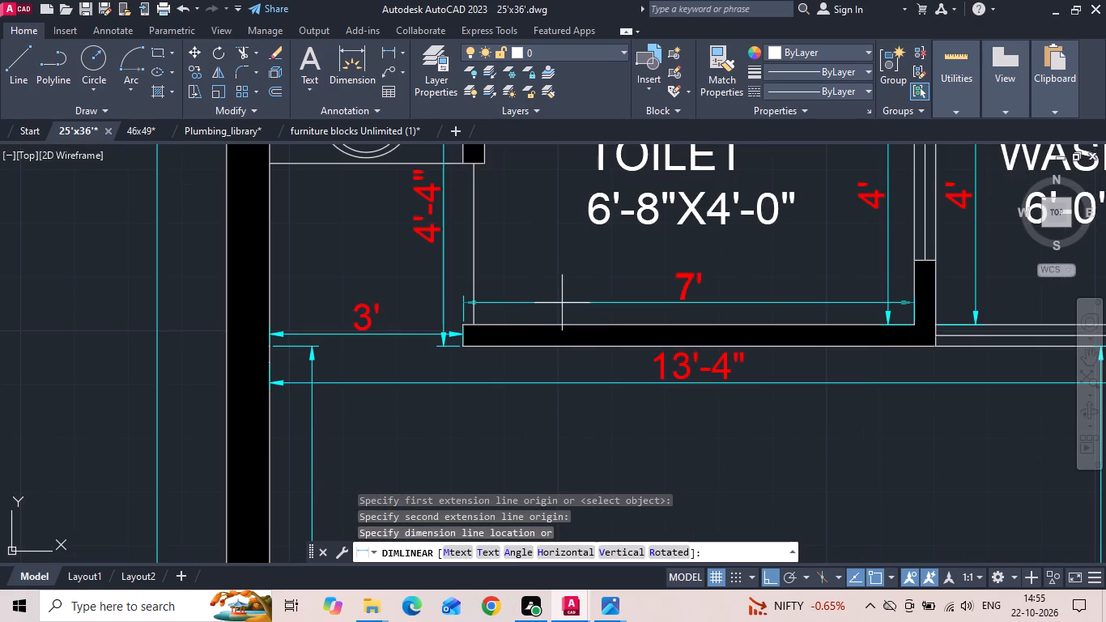
{"action": "left_click", "coordinate": [564, 309]}
Dimension the height of the 6'-8"X4'-0" toilet's door opening beside the wash basin with a vertical linear dimension.
{"action": "left_click", "coordinate": [384, 53]}
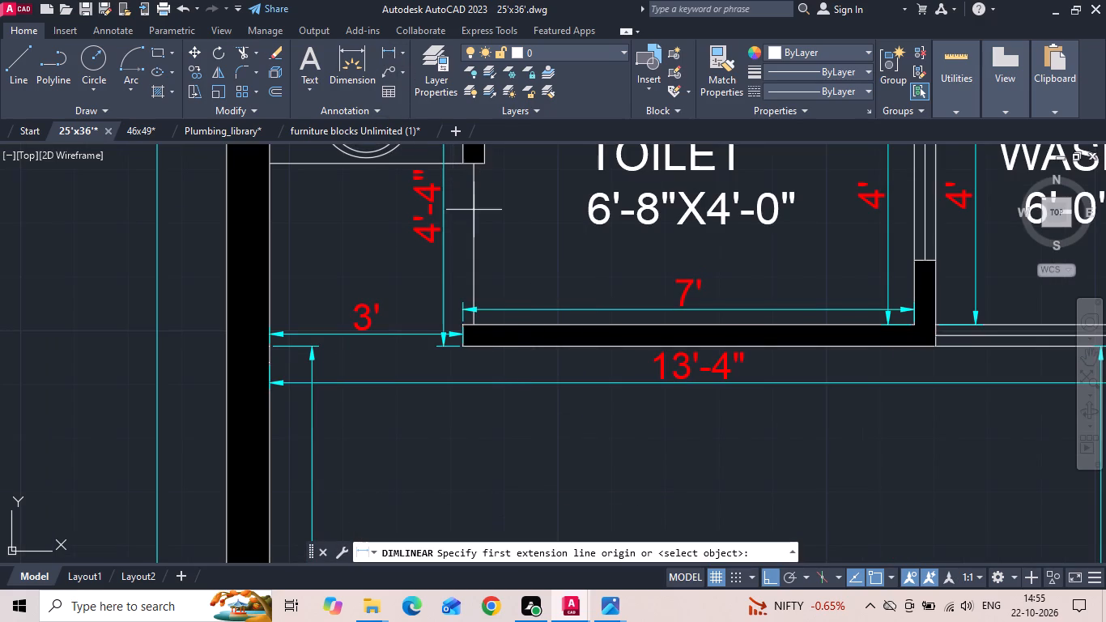
{"action": "left_click", "coordinate": [463, 325]}
{"action": "middle_click_drag", "start_coordinate": [466, 210], "coordinate": [464, 249]}
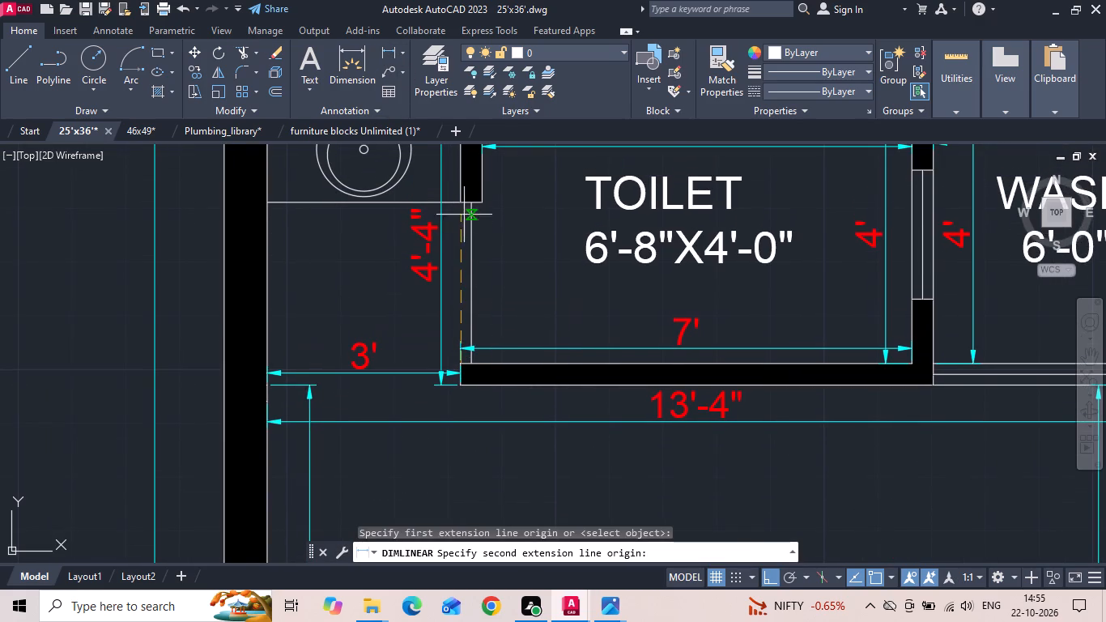
{"action": "left_click", "coordinate": [464, 201]}
{"action": "scroll", "coordinate": [480, 233], "scroll_direction": "up", "scroll_amount": 1}
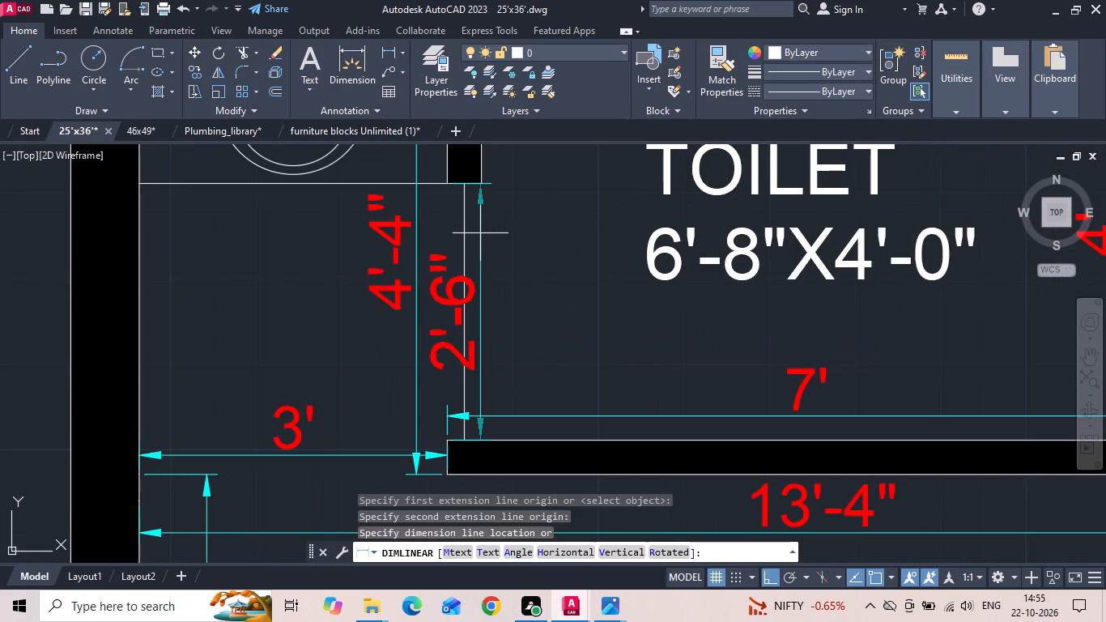
{"action": "left_click", "coordinate": [481, 233]}
{"action": "scroll", "coordinate": [484, 300], "scroll_direction": "down", "scroll_amount": 1}
{"action": "middle_click_drag", "start_coordinate": [456, 222], "coordinate": [451, 264]}
{"action": "type", "text": "DI"}
{"action": "key", "text": "Escape"}
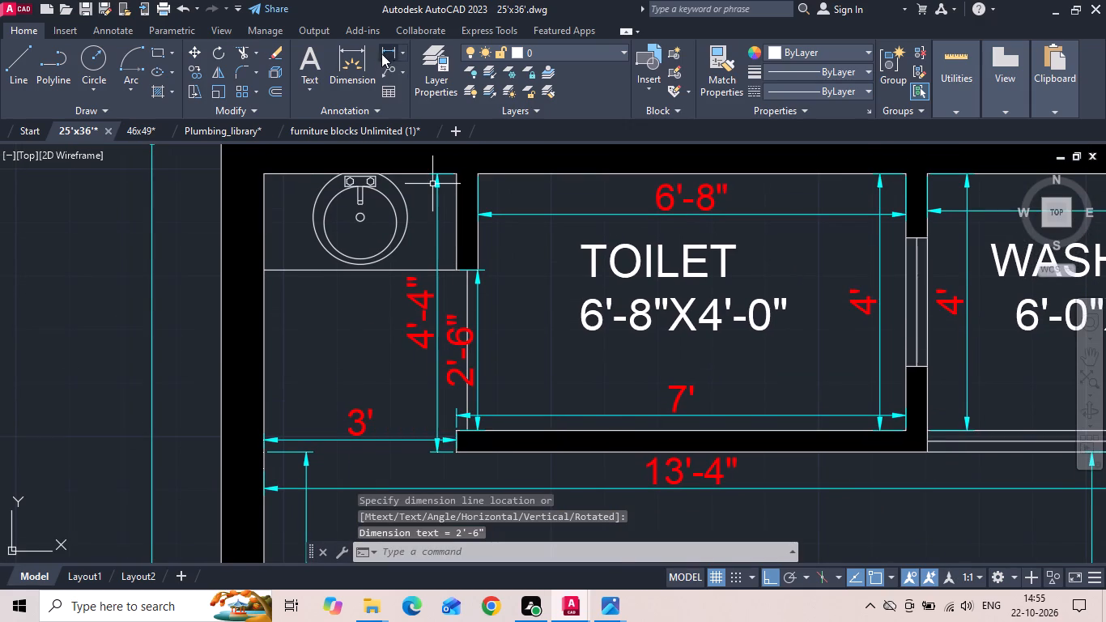
Dimension the wash area's two bottom openings, one on each side of the bedroom–living room partition, with linear dimensions inside the wash area.
{"action": "left_click", "coordinate": [384, 49]}
{"action": "scroll", "coordinate": [378, 238], "scroll_direction": "down", "scroll_amount": 1}
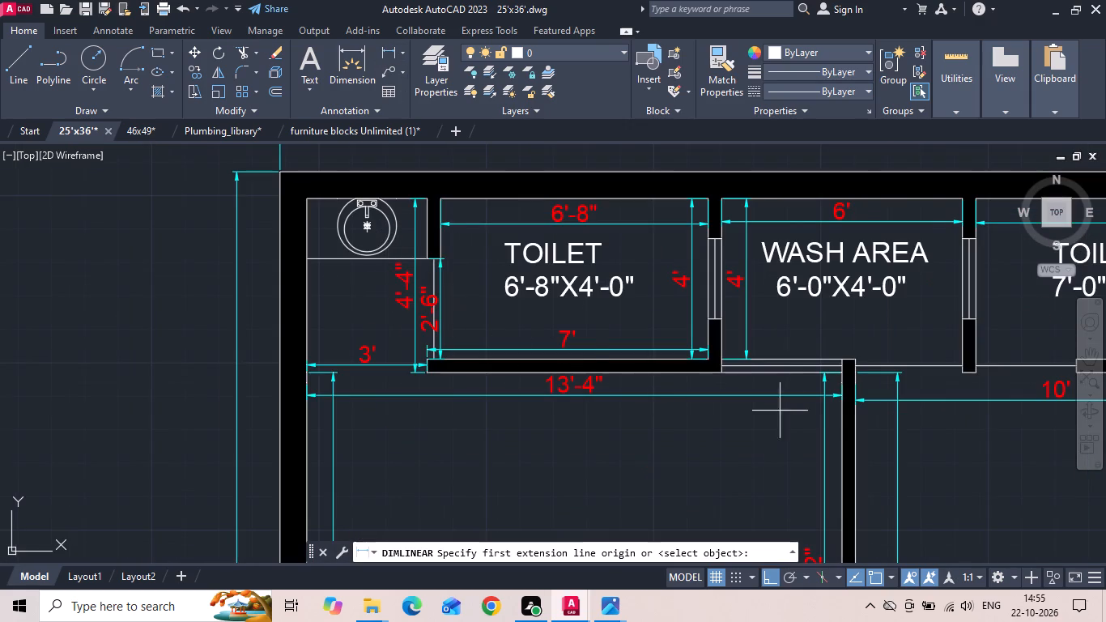
{"action": "scroll", "coordinate": [832, 381], "scroll_direction": "up", "scroll_amount": 1}
{"action": "left_click", "coordinate": [849, 370]}
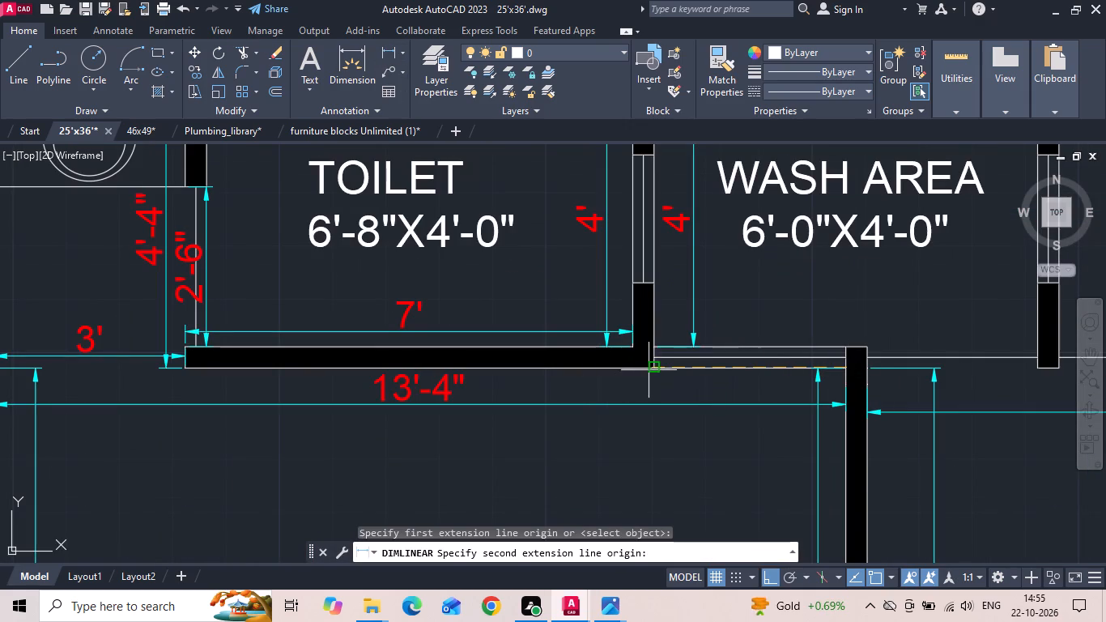
{"action": "left_click", "coordinate": [658, 369]}
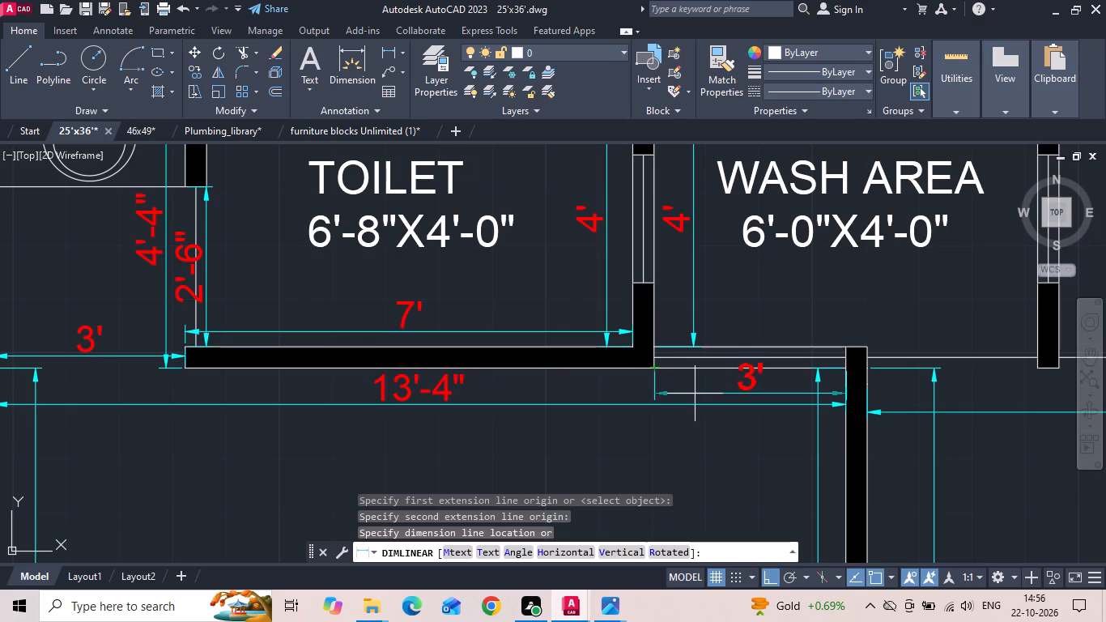
{"action": "left_click", "coordinate": [703, 330]}
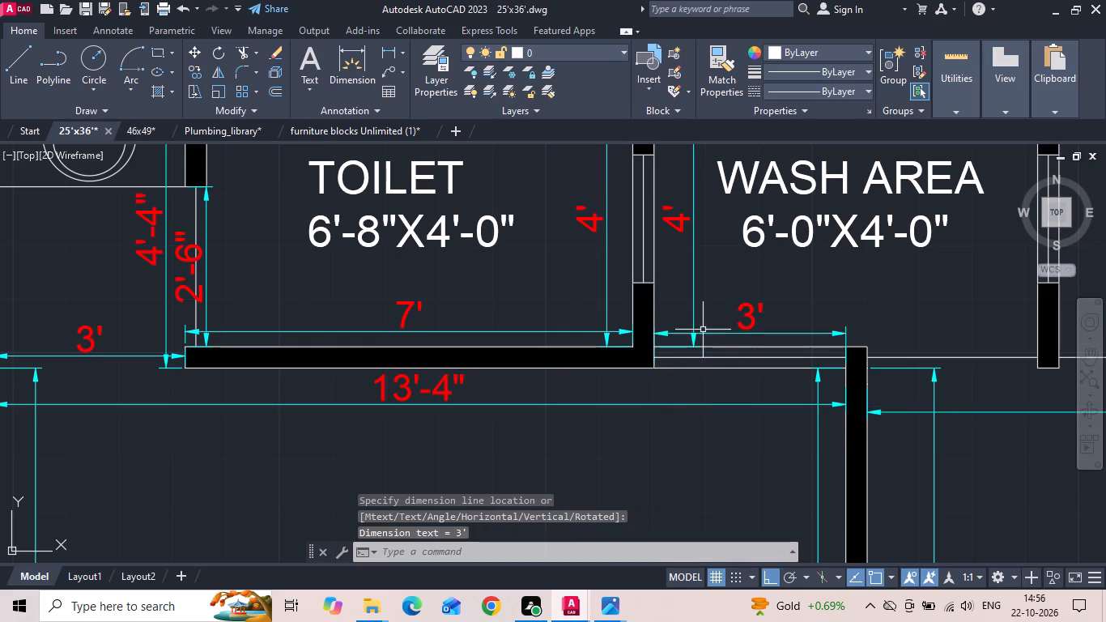
{"action": "middle_click_drag", "start_coordinate": [728, 334], "coordinate": [313, 308]}
{"action": "key", "text": "space"}
{"action": "left_click", "coordinate": [448, 320]}
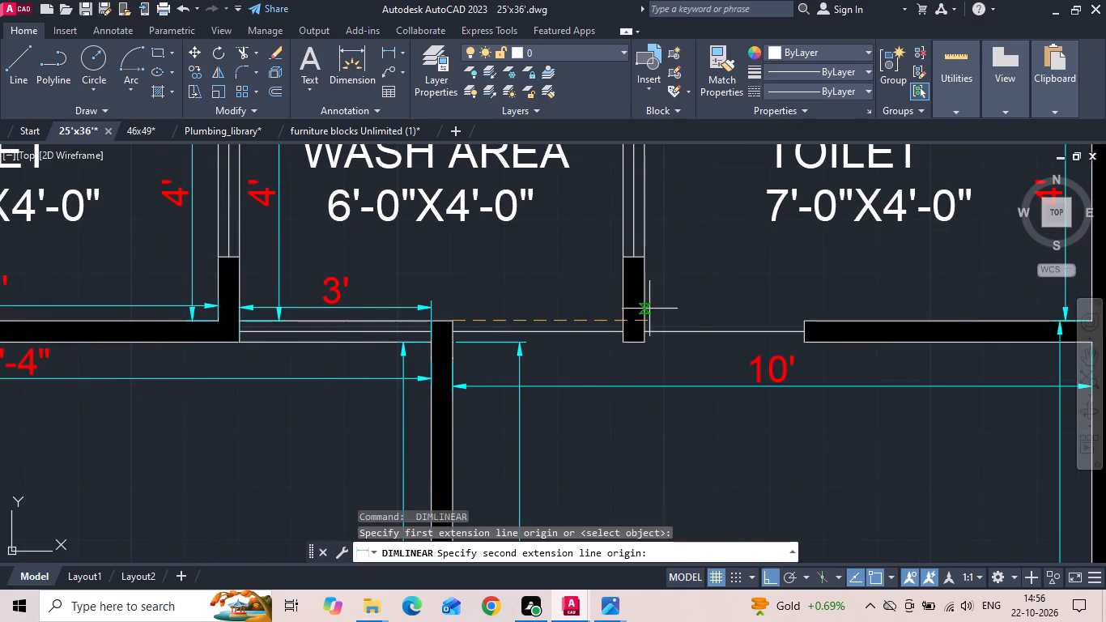
{"action": "left_click", "coordinate": [625, 318]}
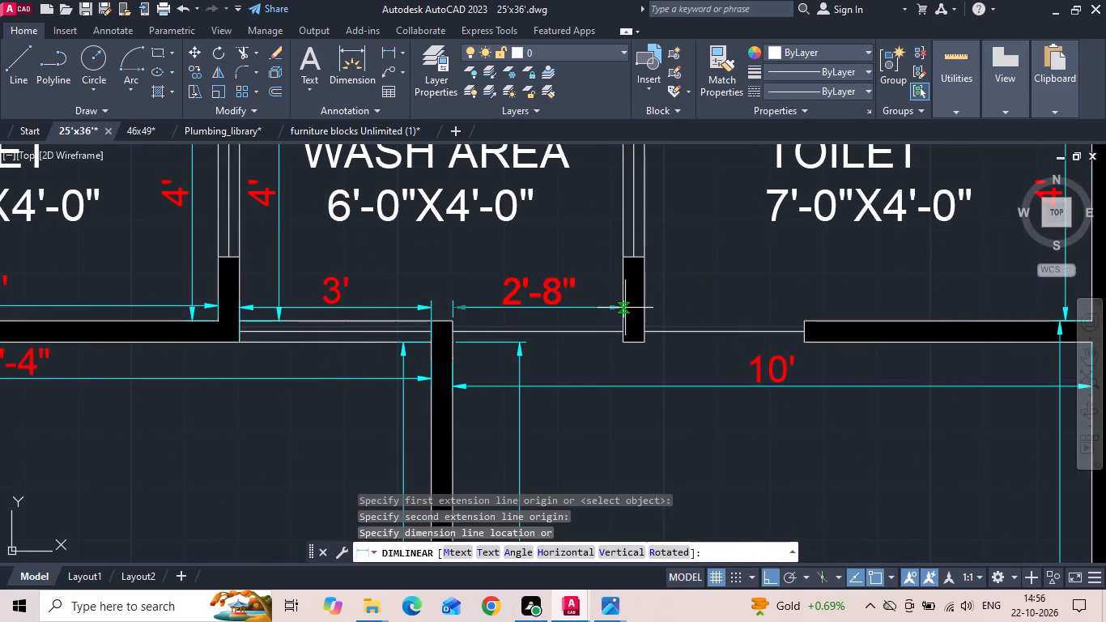
{"action": "left_click", "coordinate": [625, 309]}
Dimension the 7'-0"X4'-0" toilet's bottom door opening and continue the dimension along the remaining wall to the outer wall.
{"action": "scroll", "coordinate": [355, 281], "scroll_direction": "down", "scroll_amount": 2}
{"action": "scroll", "coordinate": [500, 288], "scroll_direction": "up", "scroll_amount": 2}
{"action": "key", "text": "space"}
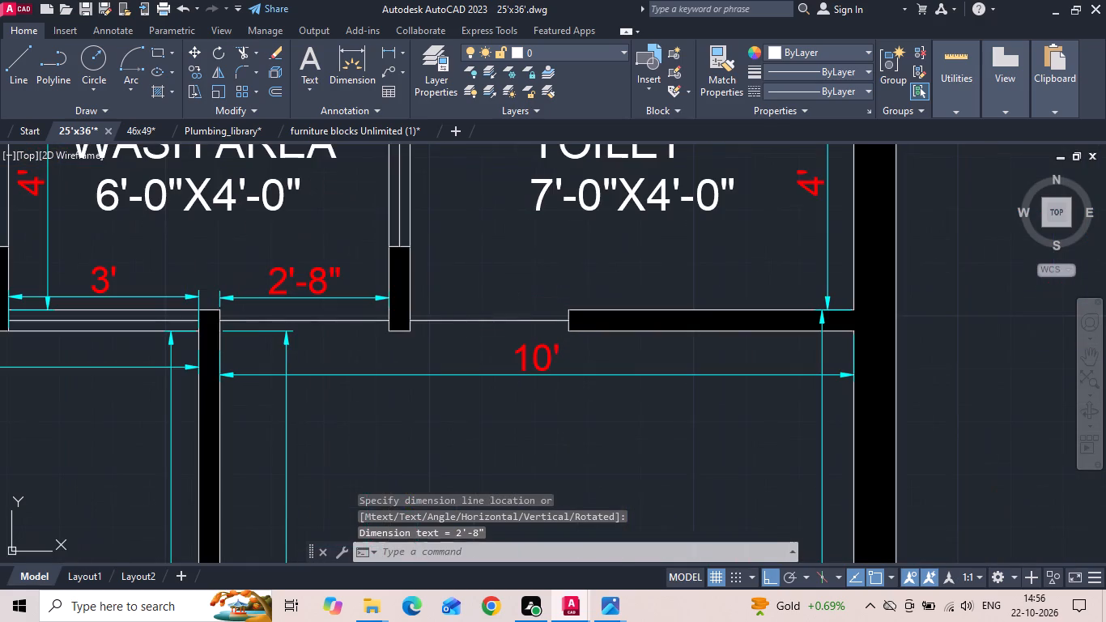
{"action": "left_click", "coordinate": [410, 299]}
{"action": "left_click", "coordinate": [571, 307]}
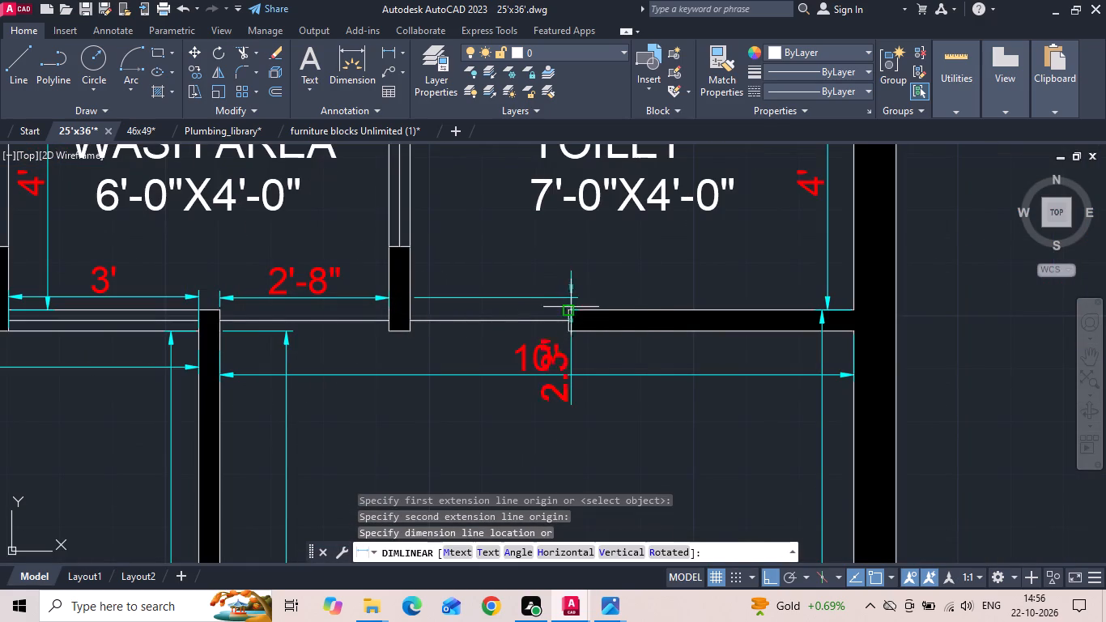
{"action": "left_click", "coordinate": [542, 295]}
{"action": "scroll", "coordinate": [513, 357], "scroll_direction": "down", "scroll_amount": 1}
{"action": "key", "text": "d"}
{"action": "key", "text": "k"}
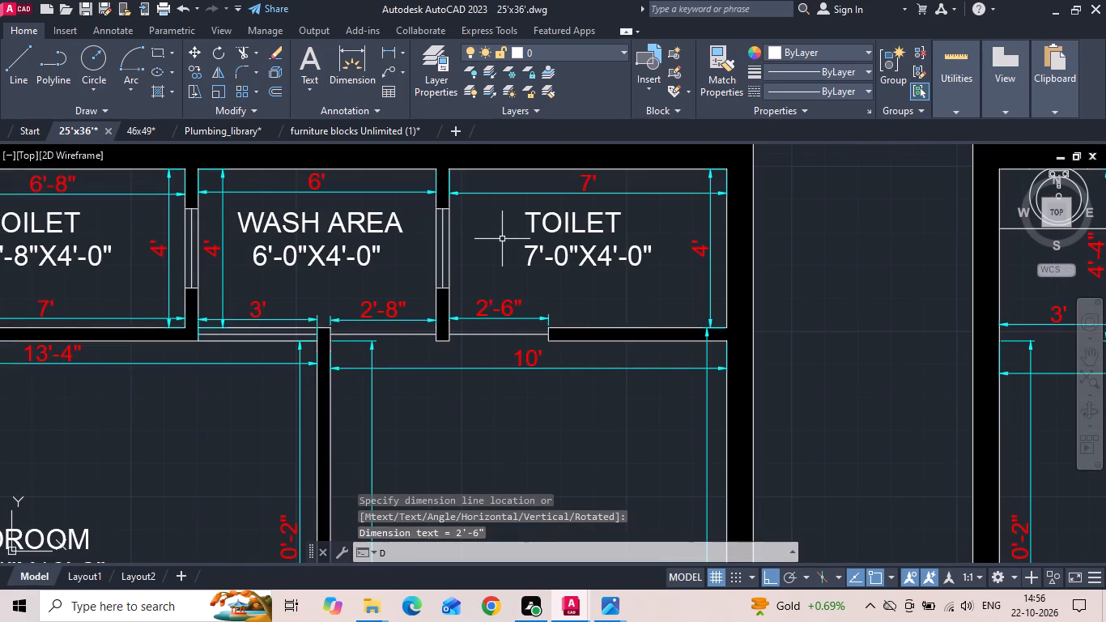
{"action": "key", "text": "BackSpace"}
{"action": "type", "text": "IMCNT"}
{"action": "key", "text": "space"}
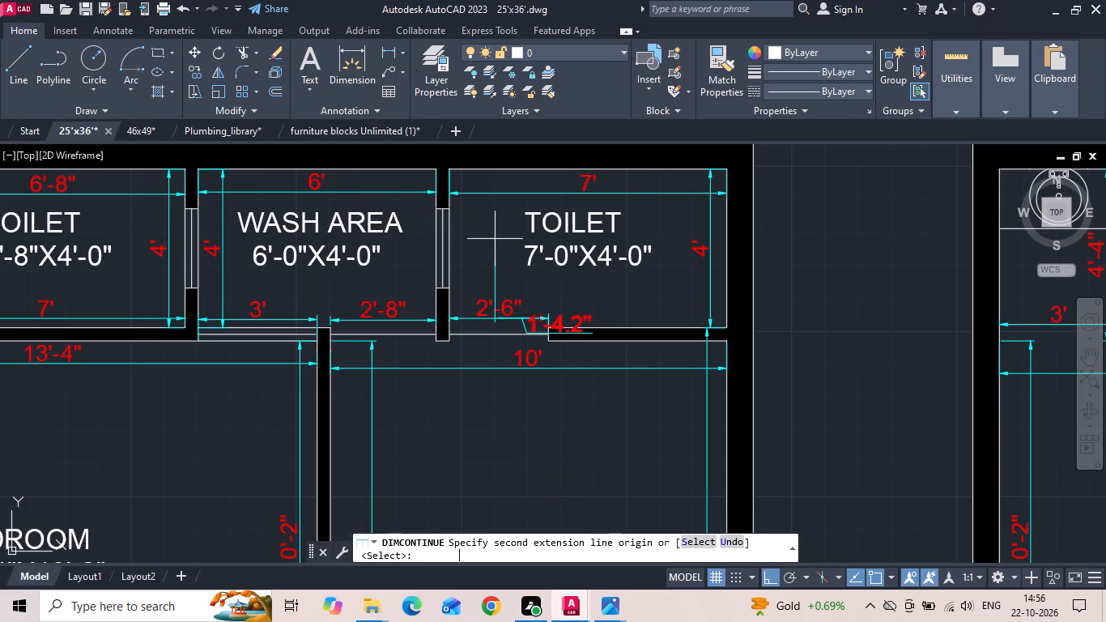
{"action": "scroll", "coordinate": [738, 245], "scroll_direction": "up", "scroll_amount": 1}
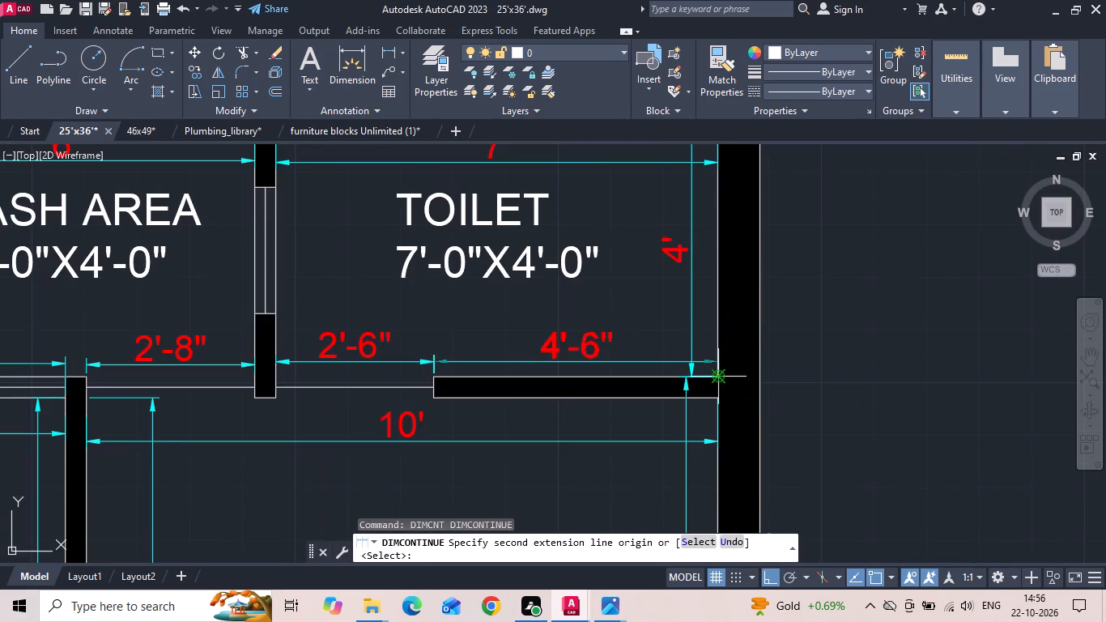
{"action": "left_click", "coordinate": [713, 377]}
{"action": "key", "text": "Escape"}
Save the drawing.
{"action": "key", "text": "ctrl+s"}
{"action": "key", "text": "ctrl+s"}
{"action": "key", "text": "ctrl+s"}
{"action": "key", "text": "ctrl+s"}
{"action": "key", "text": "ctrl+s"}
{"action": "key", "text": "ctrl+s"}
{"action": "key", "text": "ctrl+s"}
{"action": "key", "text": "ctrl+s"}
{"action": "key", "text": "ctrl+s"}
{"action": "key", "text": "ctrl+s"}
{"action": "key", "text": "ctrl+s"}
{"action": "key", "text": "ctrl+s"}
{"action": "key", "text": "ctrl+s"}
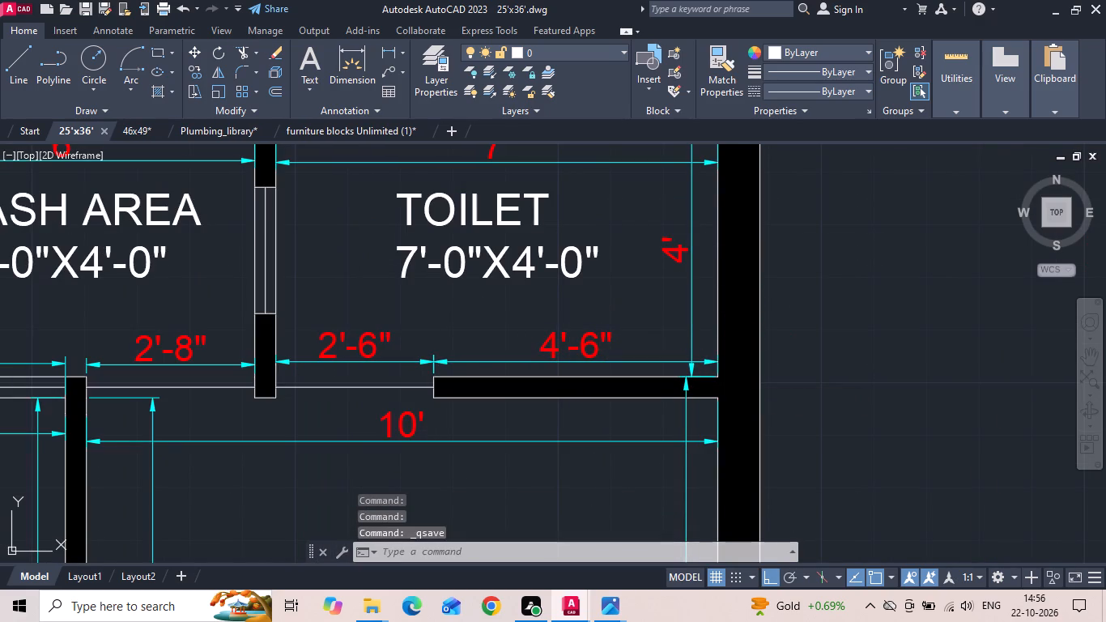
In the unfurnished first floor plan, dimension the wash area's bottom side with continued dimensions across the first opening, the partition and the second opening.
{"action": "scroll", "coordinate": [576, 273], "scroll_direction": "down", "scroll_amount": 1}
{"action": "scroll", "coordinate": [483, 244], "scroll_direction": "down", "scroll_amount": 1}
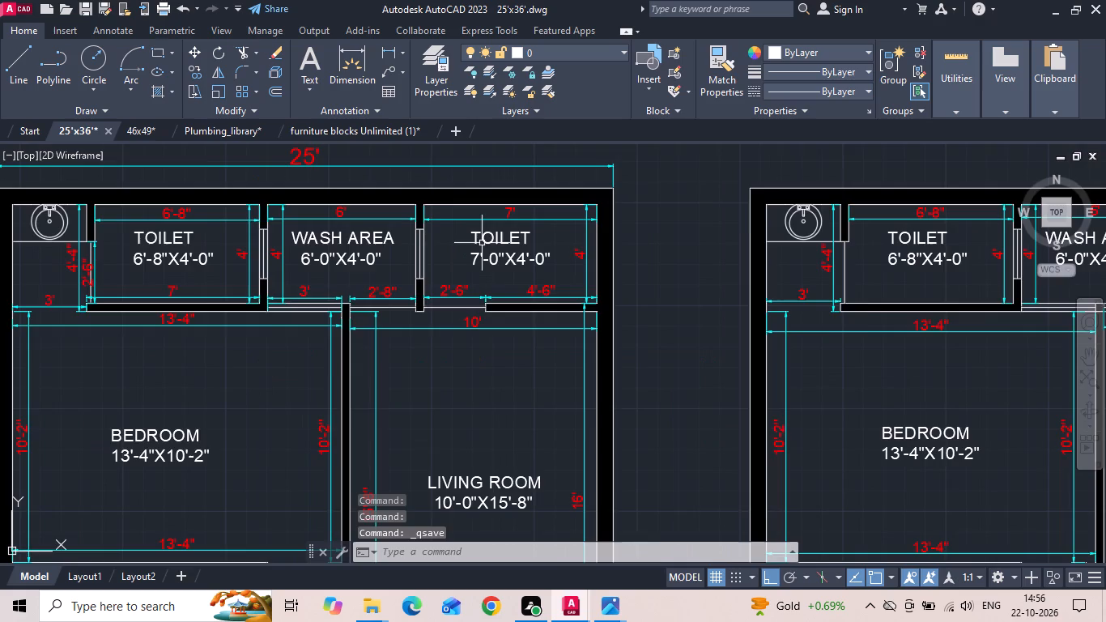
{"action": "scroll", "coordinate": [480, 243], "scroll_direction": "down", "scroll_amount": 1}
{"action": "middle_click_drag", "start_coordinate": [478, 377], "coordinate": [496, 270]}
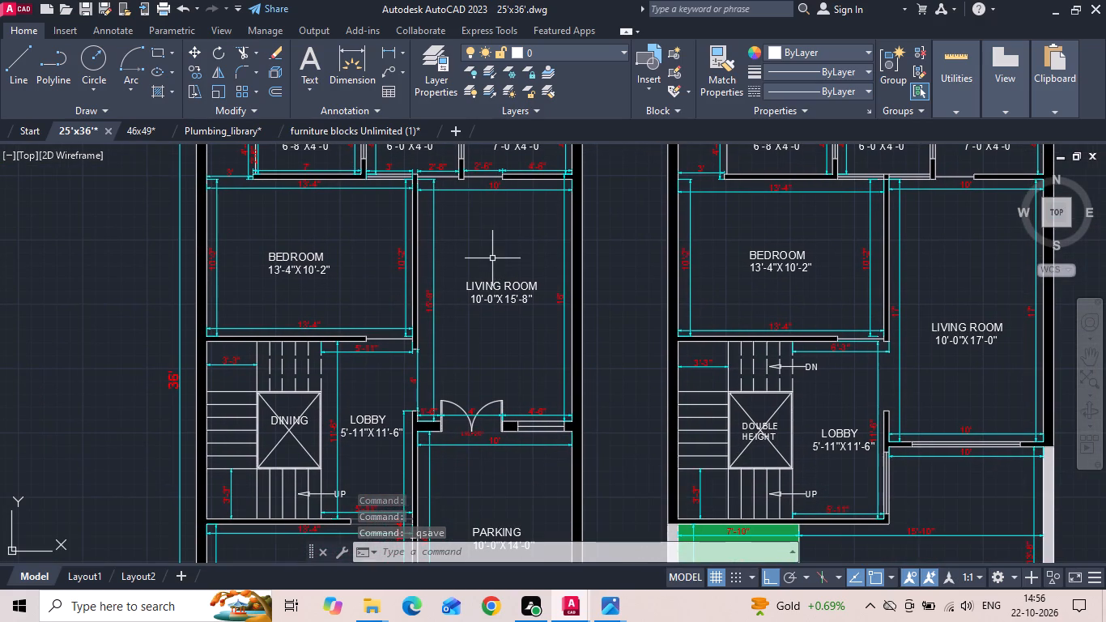
{"action": "middle_click_drag", "start_coordinate": [739, 241], "coordinate": [371, 377]}
{"action": "scroll", "coordinate": [529, 313], "scroll_direction": "up", "scroll_amount": 2}
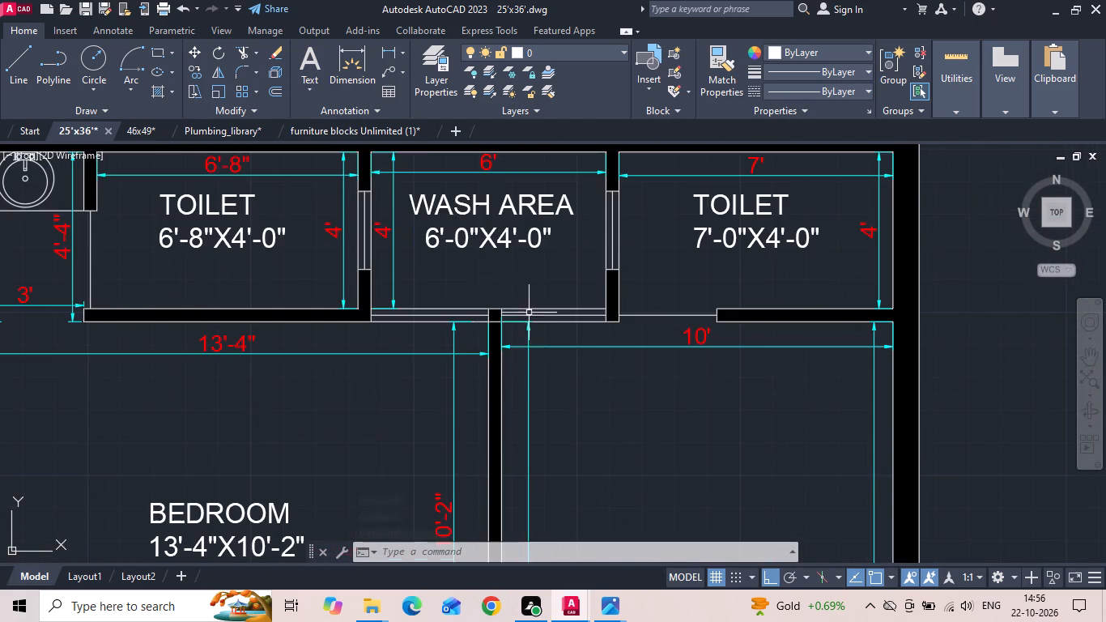
{"action": "left_click", "coordinate": [385, 51]}
{"action": "scroll", "coordinate": [402, 300], "scroll_direction": "up", "scroll_amount": 2}
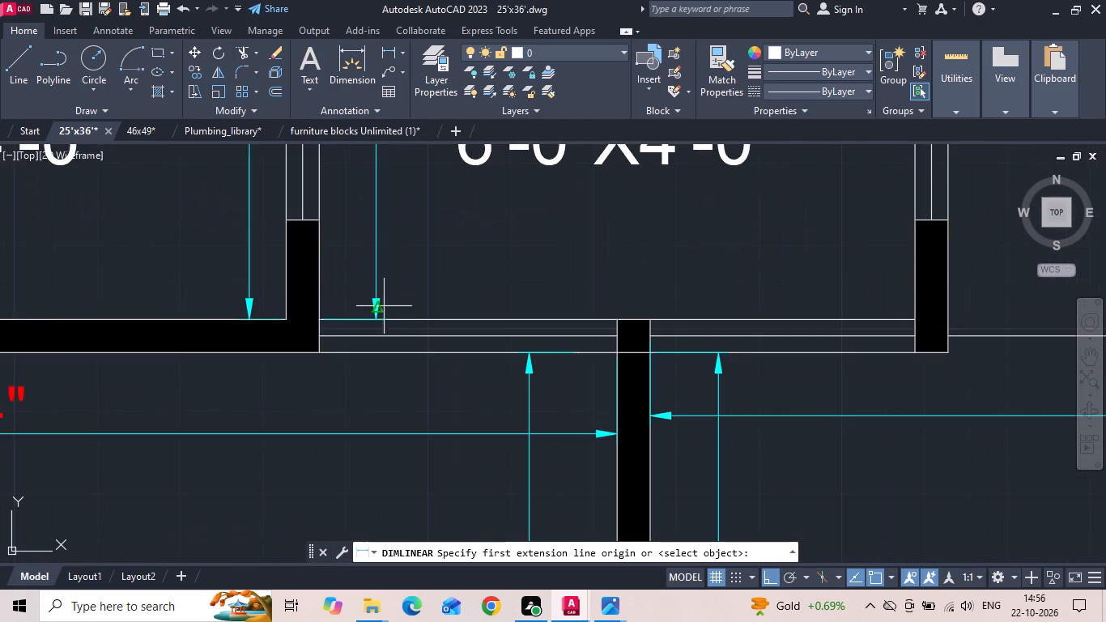
{"action": "left_click", "coordinate": [317, 318]}
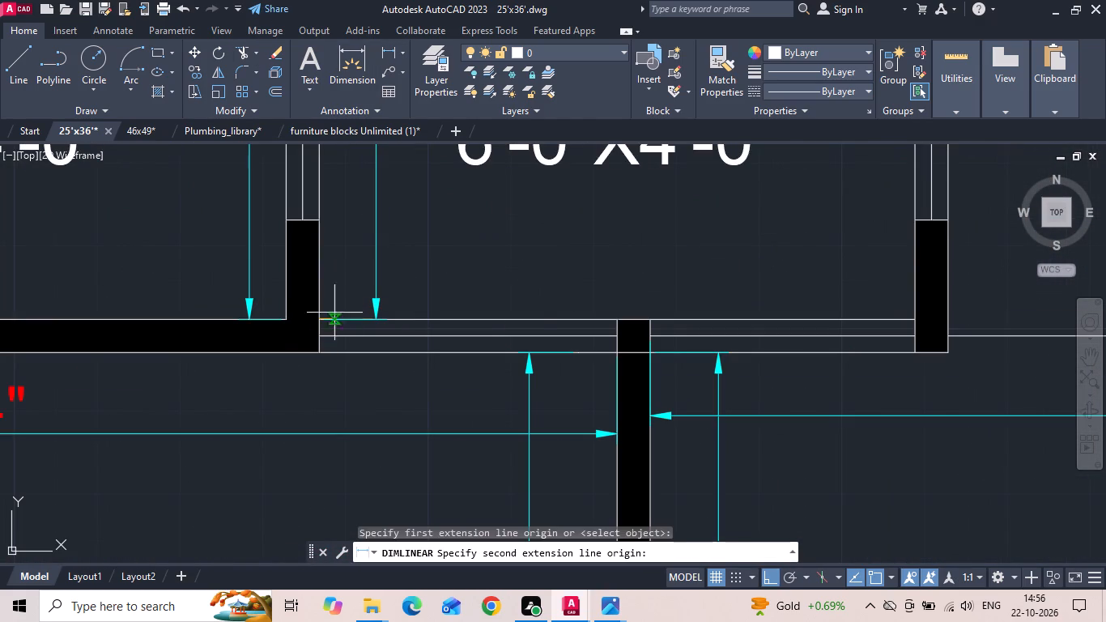
{"action": "left_click", "coordinate": [615, 321]}
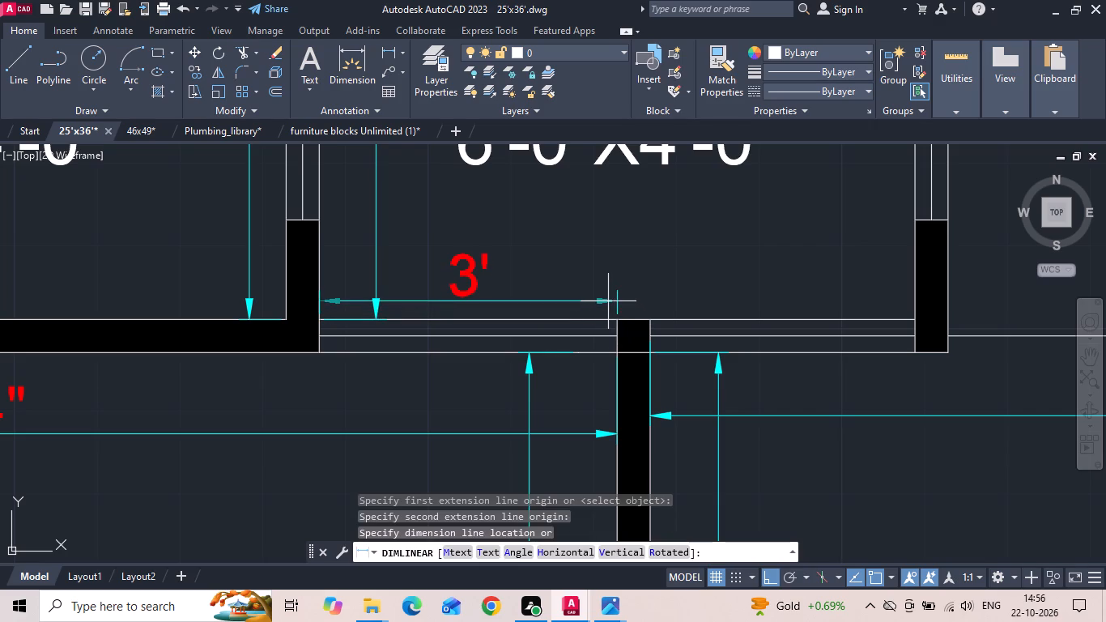
{"action": "left_click", "coordinate": [607, 300]}
{"action": "key", "text": "d"}
{"action": "type", "text": "IMCNT"}
{"action": "key", "text": "space"}
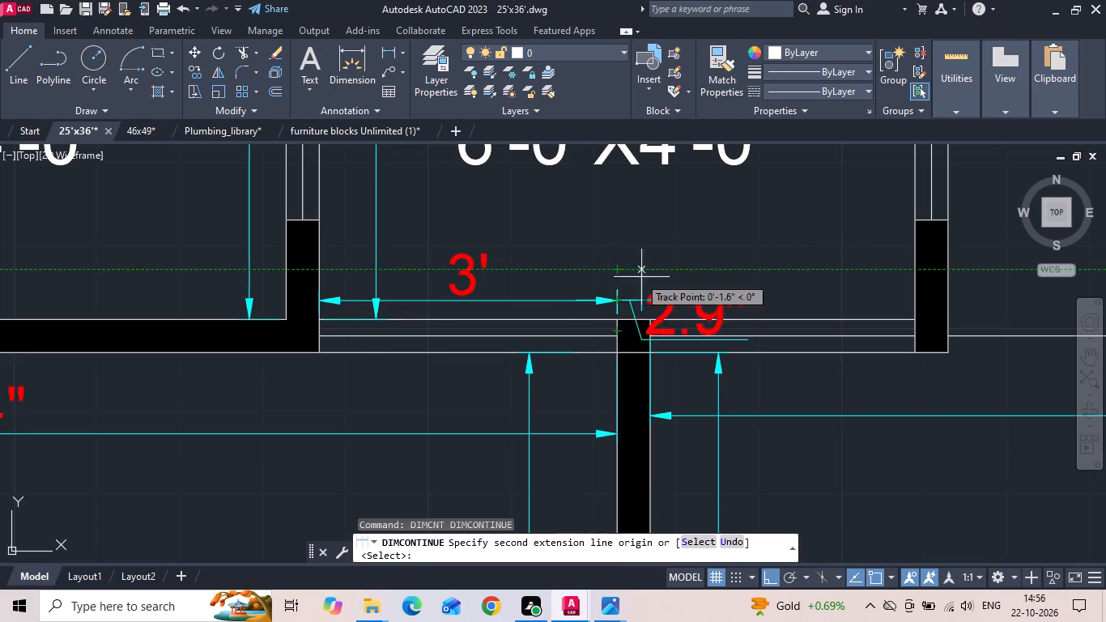
{"action": "left_click", "coordinate": [652, 317]}
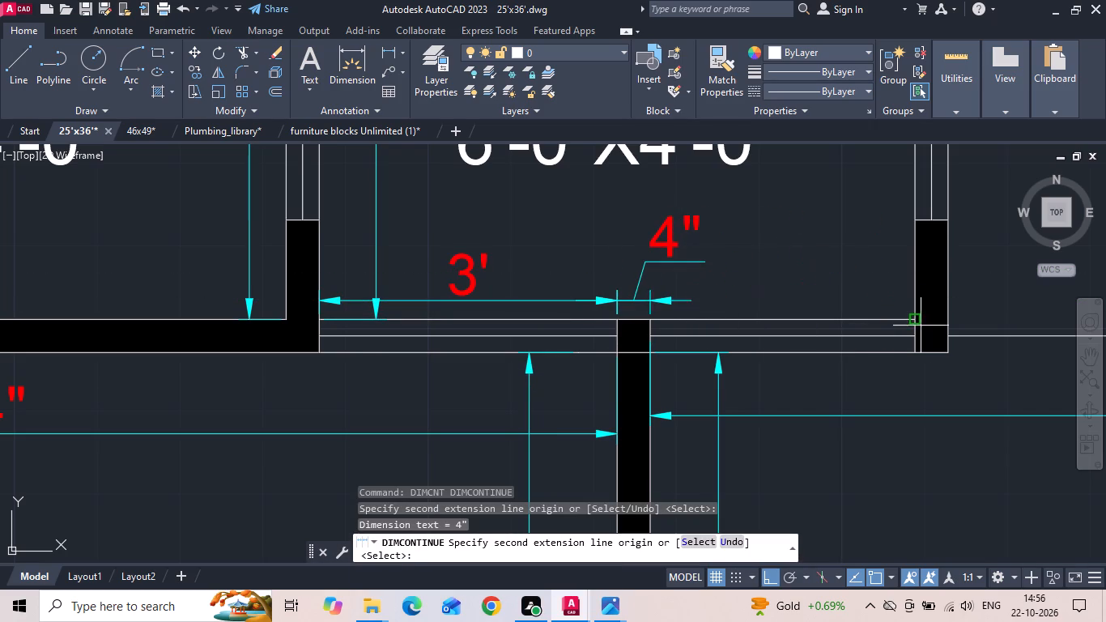
{"action": "left_click", "coordinate": [915, 317]}
{"action": "key", "text": "Escape"}
Dimension the first floor's 7'-0"X4'-0" toilet door opening and continue the dimension along the bottom wall to the outer wall.
{"action": "middle_click_drag", "start_coordinate": [847, 307], "coordinate": [142, 282]}
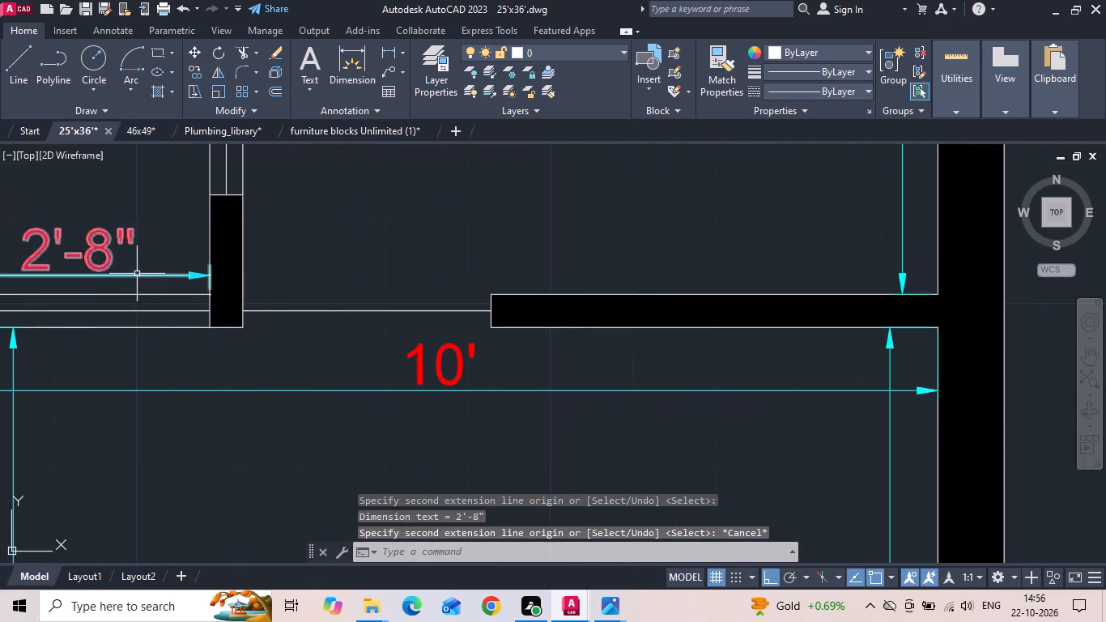
{"action": "key", "text": "d"}
{"action": "type", "text": "LI"}
{"action": "key", "text": "space"}
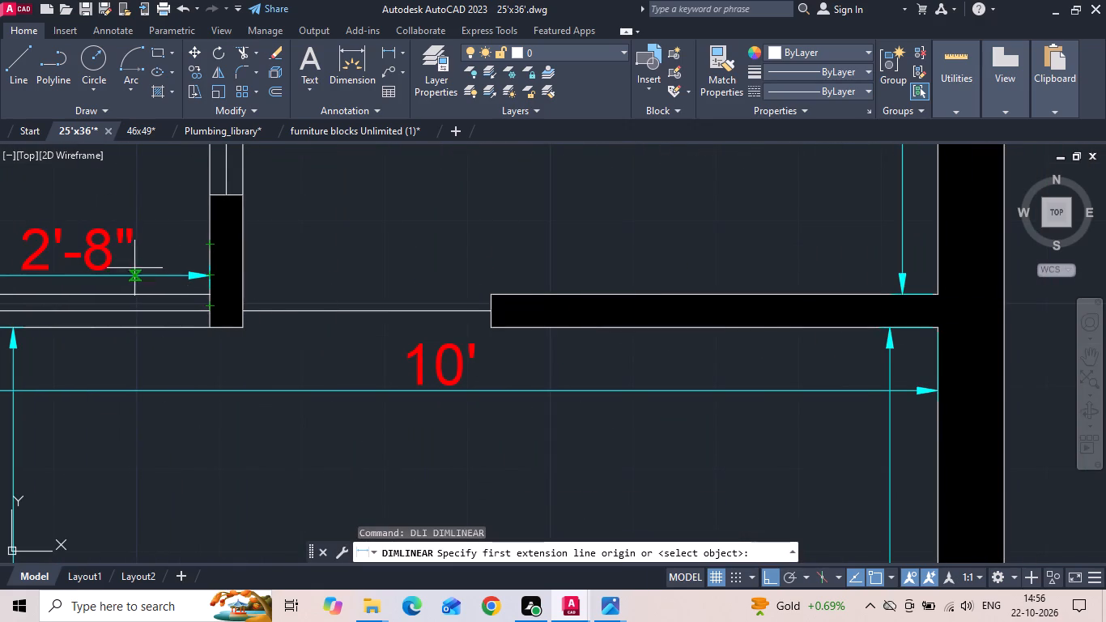
{"action": "left_click", "coordinate": [244, 281]}
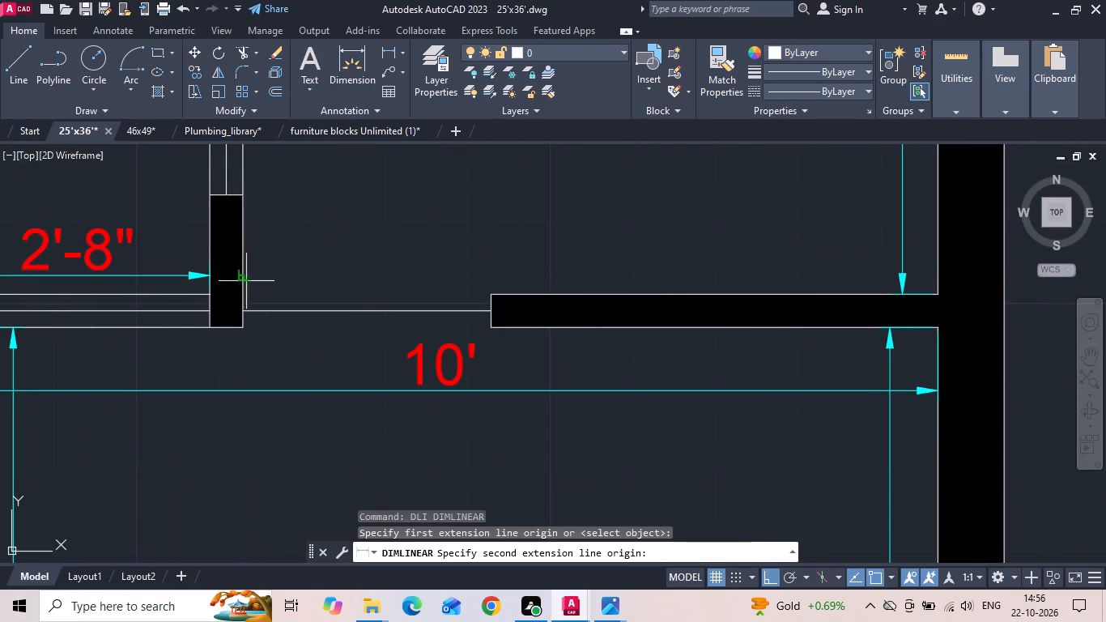
{"action": "left_click", "coordinate": [490, 295]}
{"action": "left_click", "coordinate": [461, 275]}
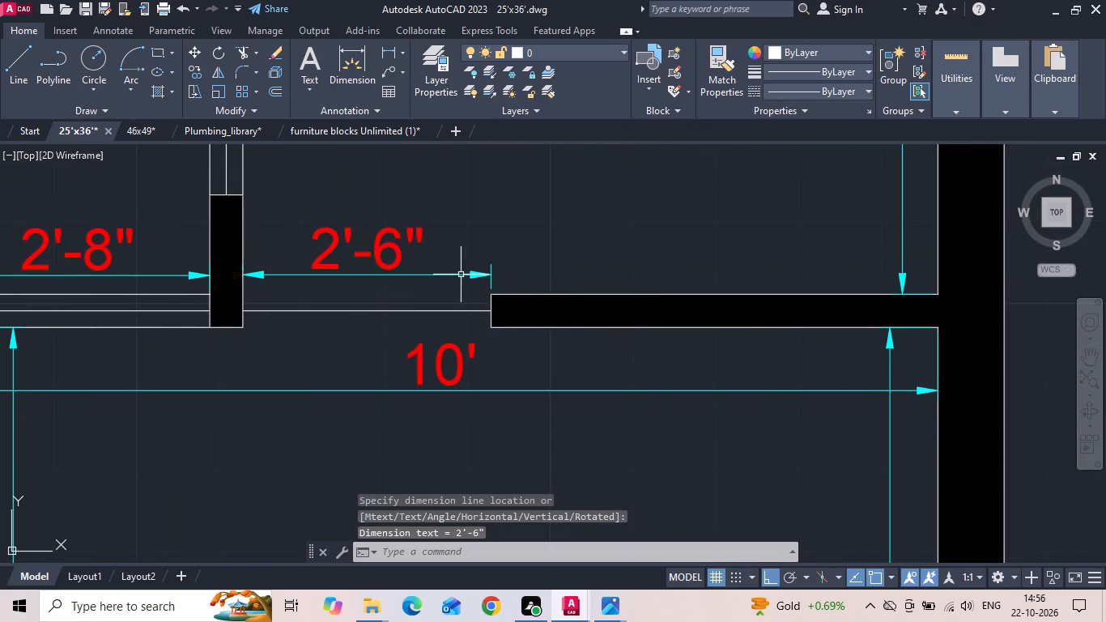
{"action": "type", "text": "DIMCNT"}
{"action": "key", "text": "space"}
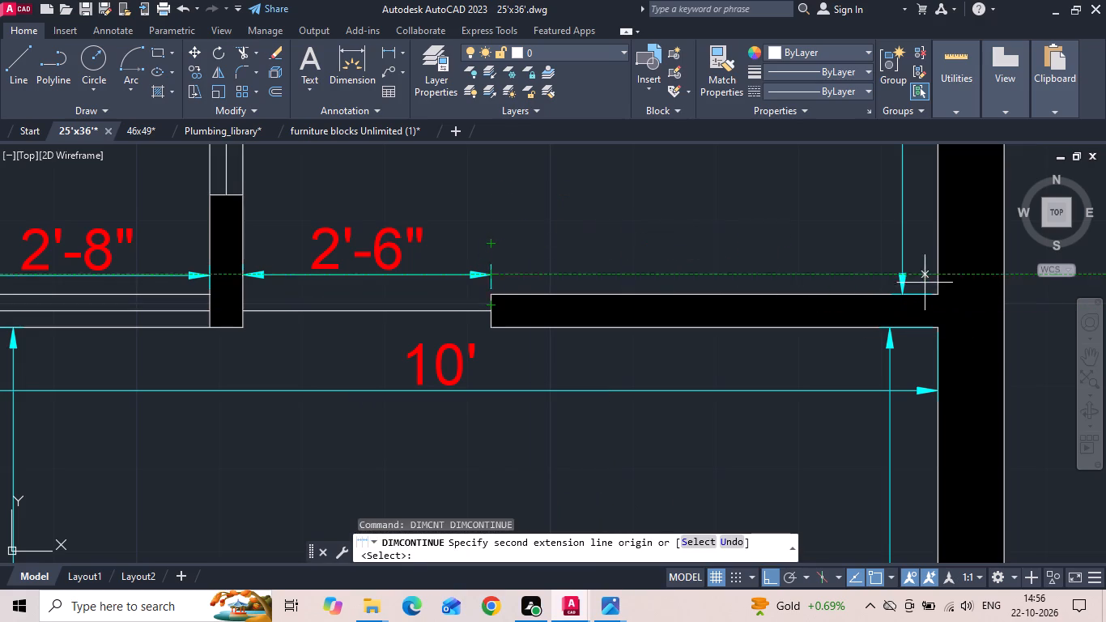
{"action": "left_click", "coordinate": [938, 272]}
{"action": "key", "text": "Escape"}
Save the drawing with the new first floor dimensions.
{"action": "key", "text": "ctrl+s"}
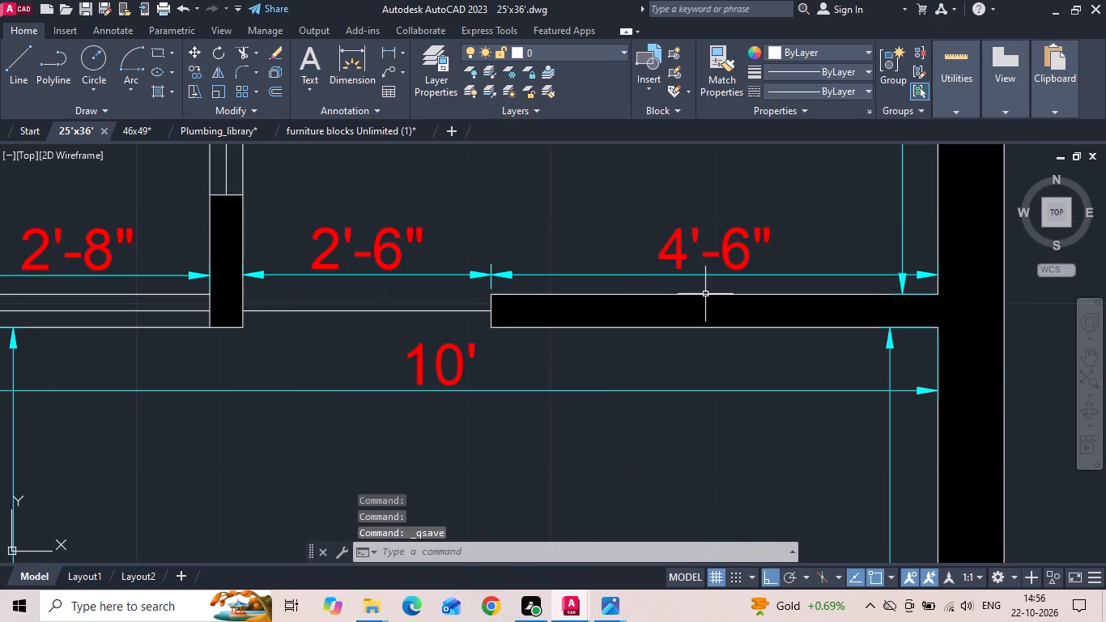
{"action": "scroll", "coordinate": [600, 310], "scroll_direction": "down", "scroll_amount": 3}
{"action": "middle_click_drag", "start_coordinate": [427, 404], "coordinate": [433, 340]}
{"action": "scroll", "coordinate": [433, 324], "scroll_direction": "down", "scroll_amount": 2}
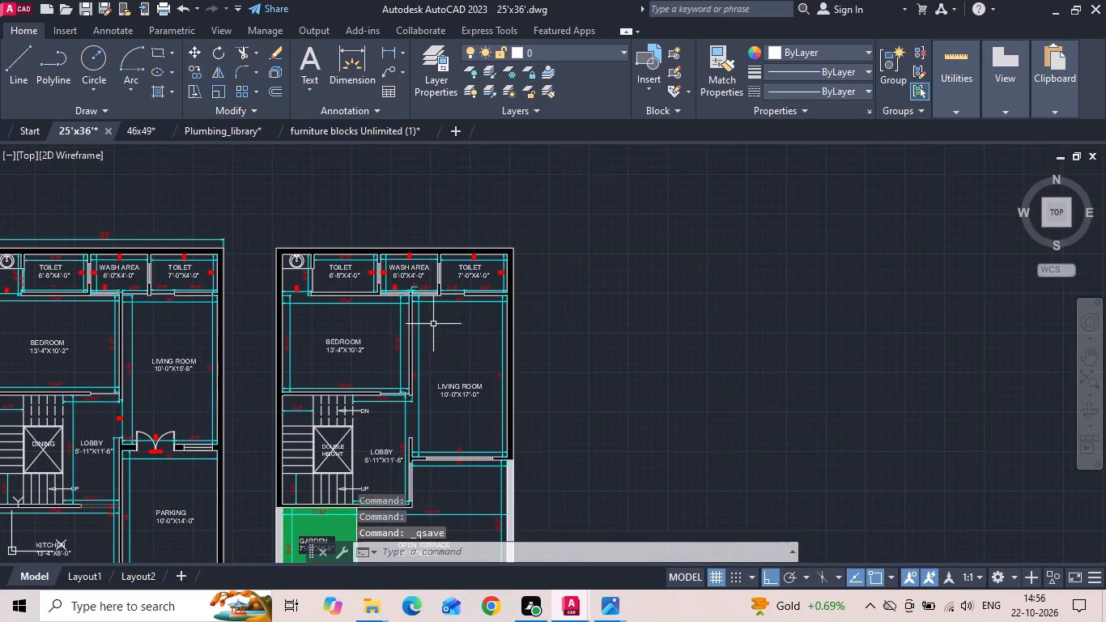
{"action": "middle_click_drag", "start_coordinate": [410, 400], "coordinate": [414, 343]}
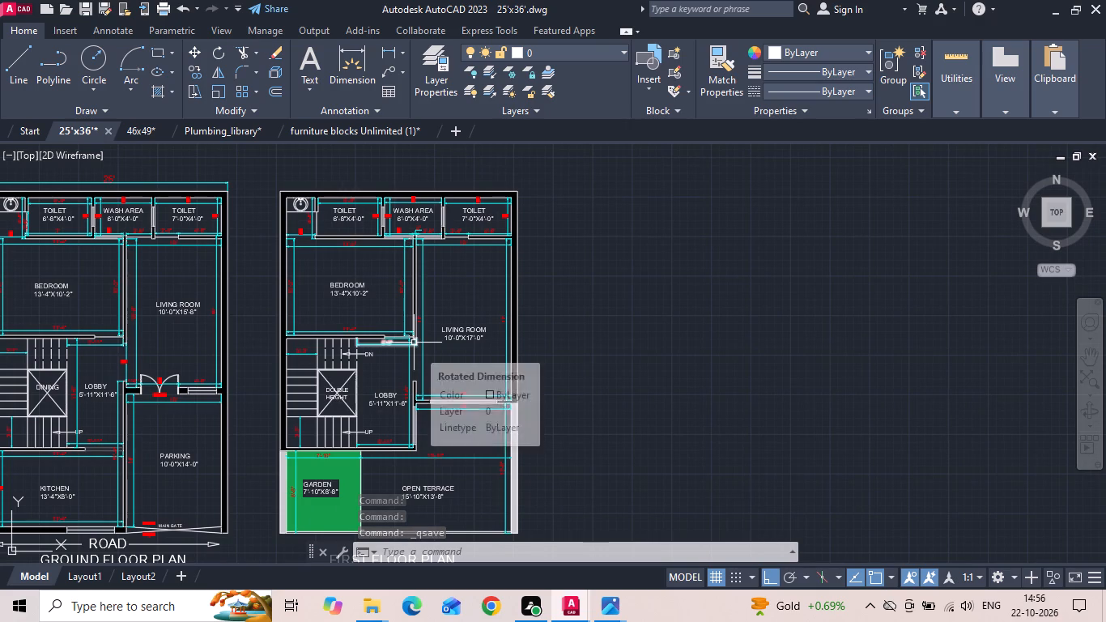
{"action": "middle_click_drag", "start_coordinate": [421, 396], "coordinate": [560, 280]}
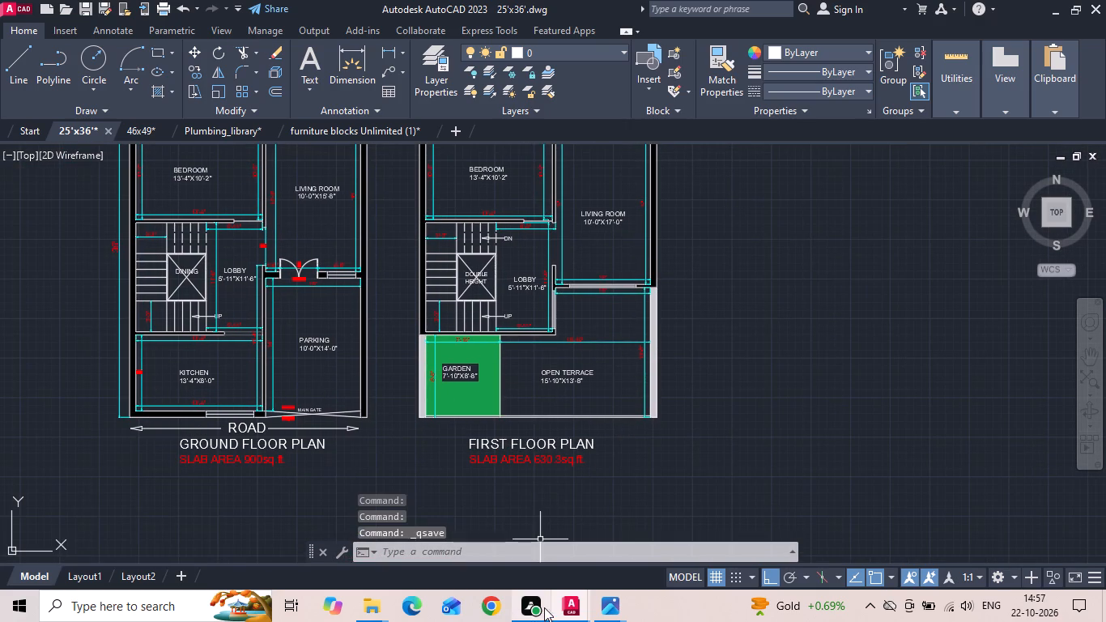
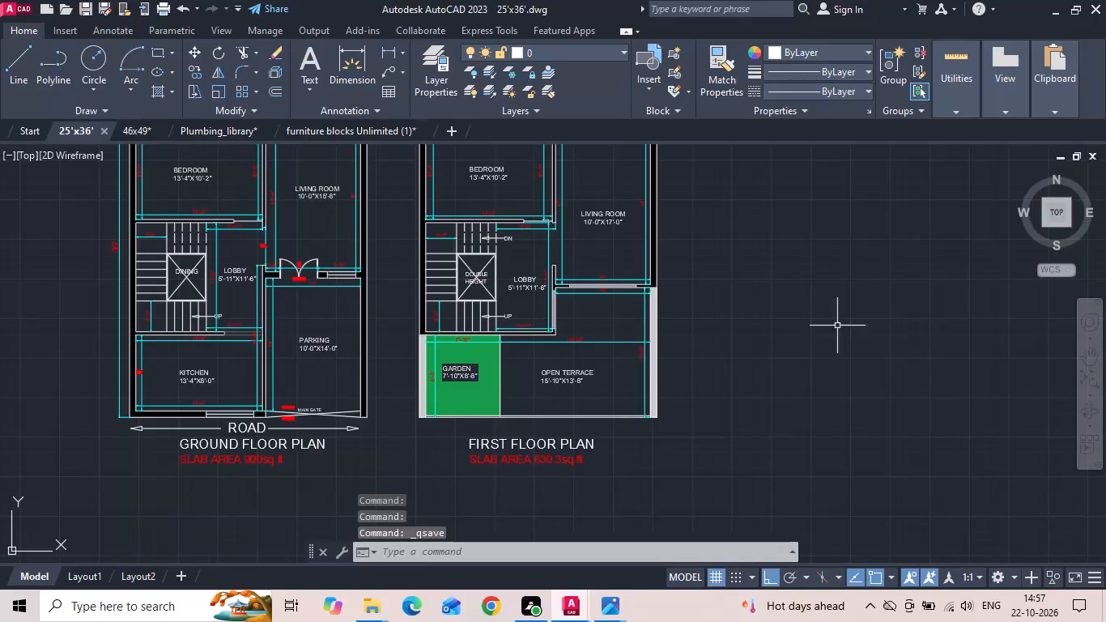
In the unfurnished ground floor plan, add a vertical linear dimension along the parking's outer side wall, down to the main gate's outer edge.
{"action": "scroll", "coordinate": [130, 387], "scroll_direction": "up", "scroll_amount": 2}
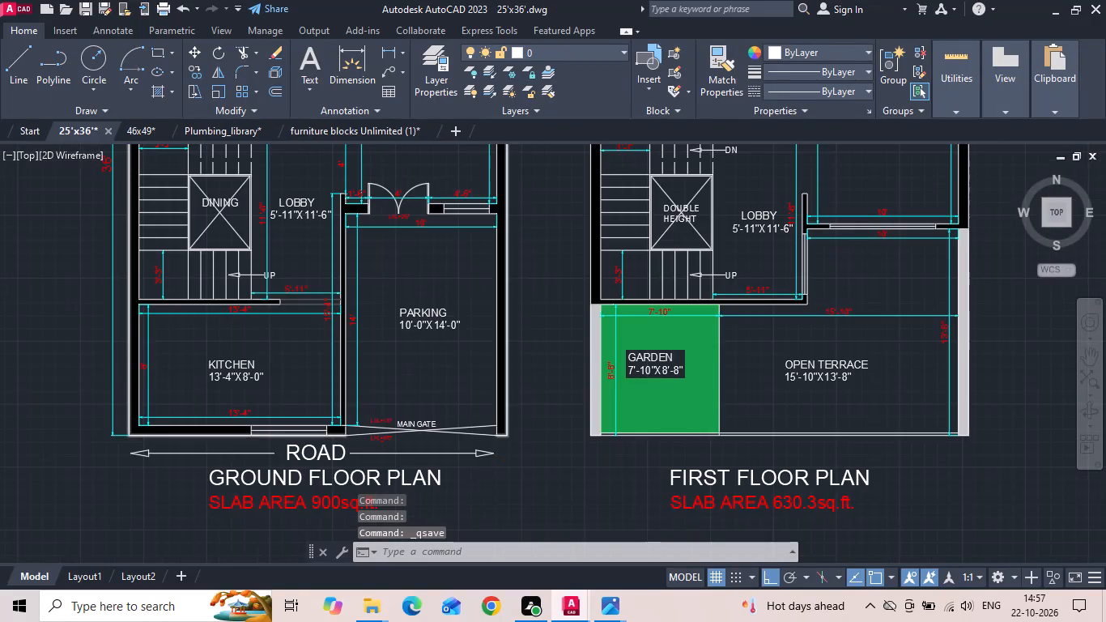
{"action": "scroll", "coordinate": [291, 440], "scroll_direction": "down", "scroll_amount": 2}
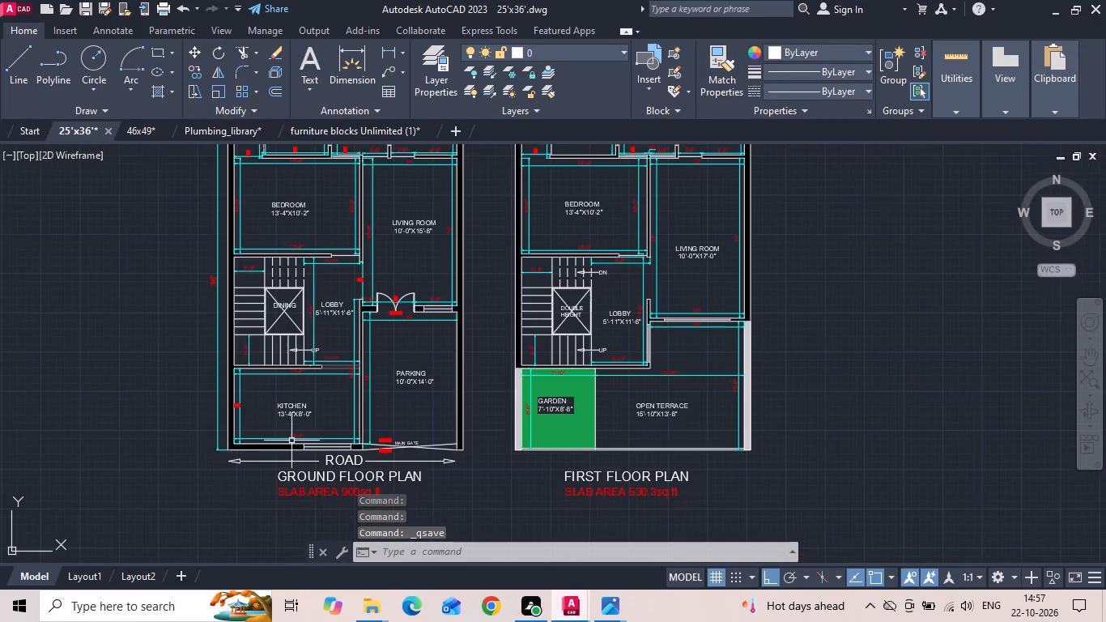
{"action": "scroll", "coordinate": [427, 365], "scroll_direction": "up", "scroll_amount": 1}
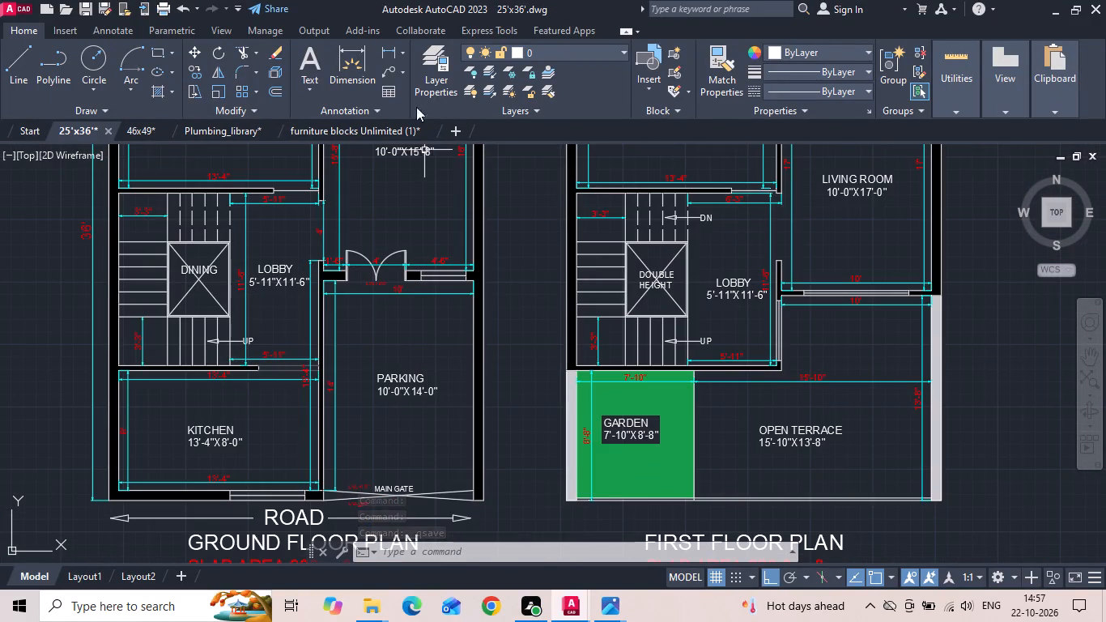
{"action": "left_click", "coordinate": [394, 53]}
{"action": "scroll", "coordinate": [457, 257], "scroll_direction": "up", "scroll_amount": 3}
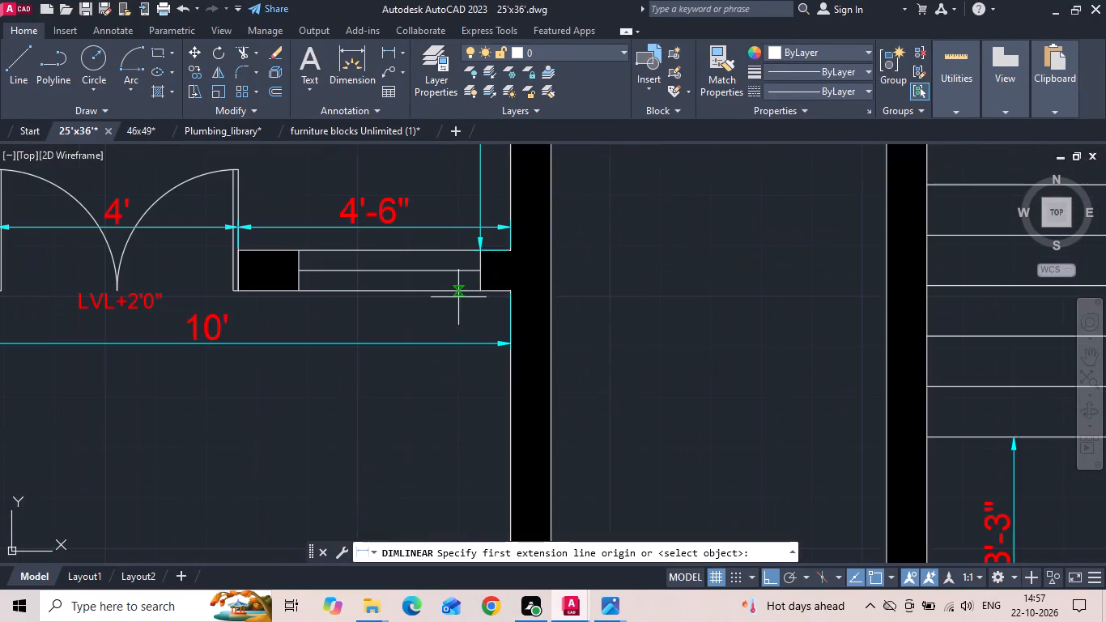
{"action": "left_click", "coordinate": [508, 293]}
{"action": "scroll", "coordinate": [506, 224], "scroll_direction": "down", "scroll_amount": 3}
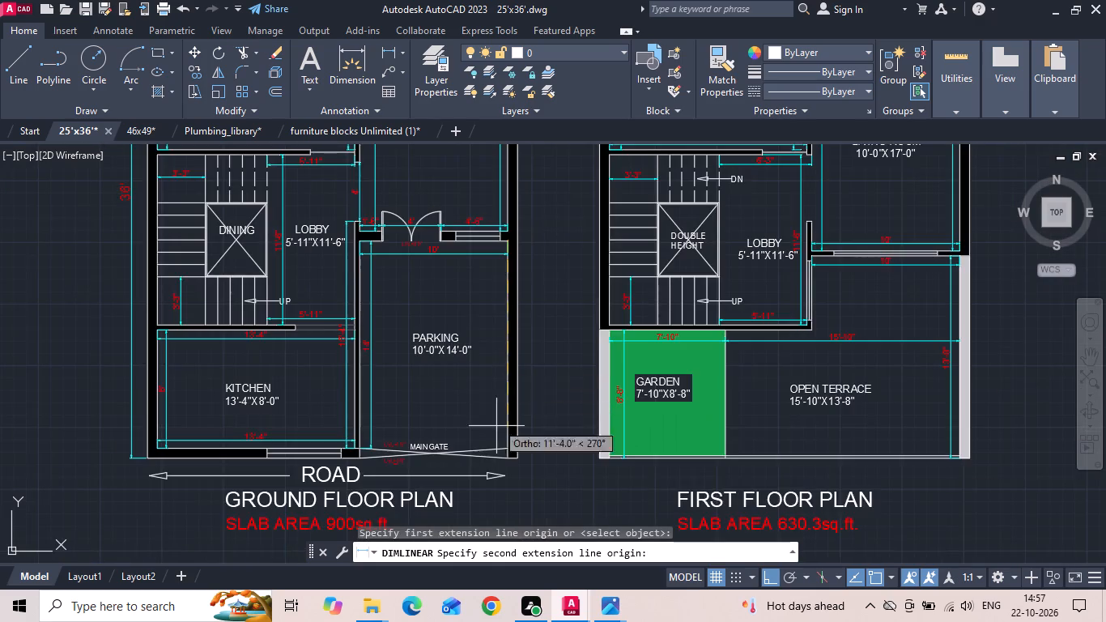
{"action": "scroll", "coordinate": [496, 450], "scroll_direction": "up", "scroll_amount": 2}
{"action": "left_click", "coordinate": [520, 472]}
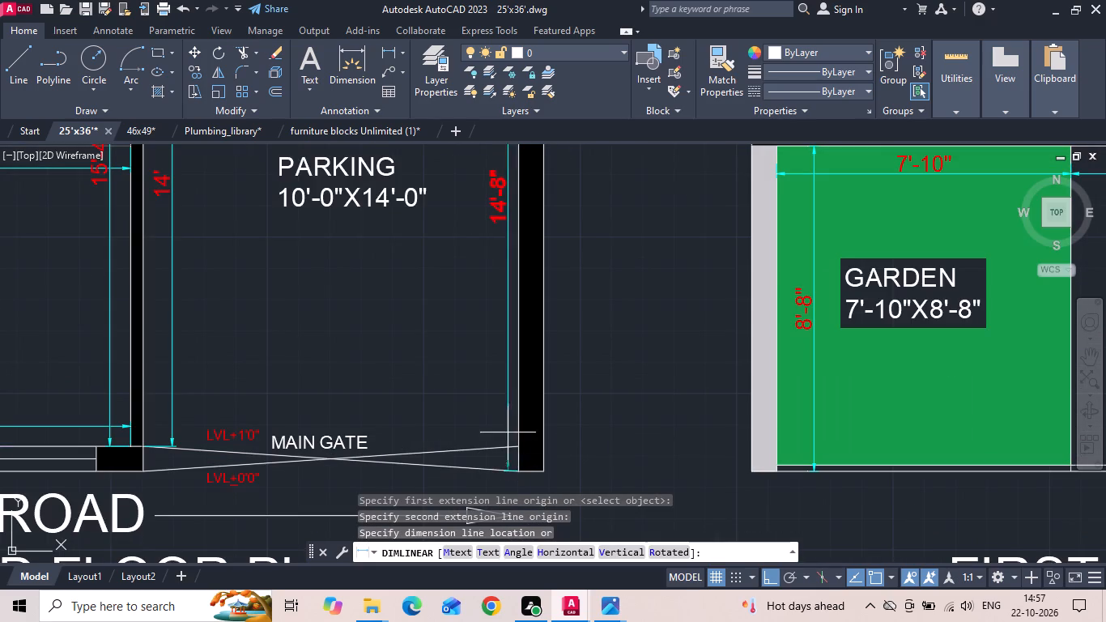
{"action": "left_click", "coordinate": [502, 413]}
Save the drawing with the new parking dimension.
{"action": "key", "text": "ctrl+s"}
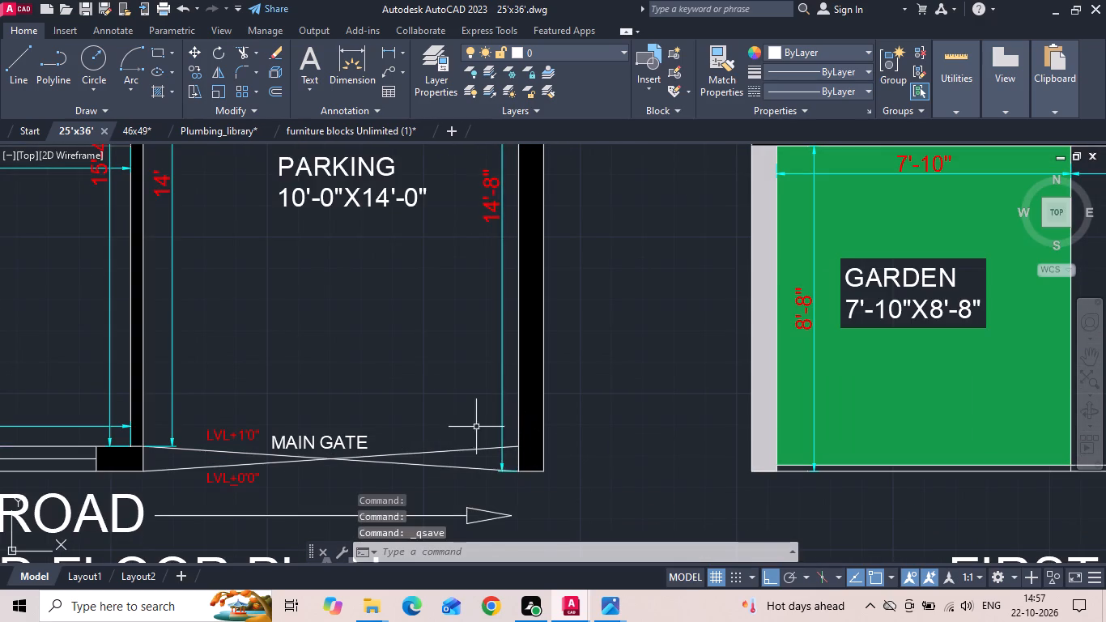
In the unfurnished first floor plan, dimension the full inner width across the garden and open terrace, just above the front parapet.
{"action": "scroll", "coordinate": [453, 445], "scroll_direction": "down", "scroll_amount": 2}
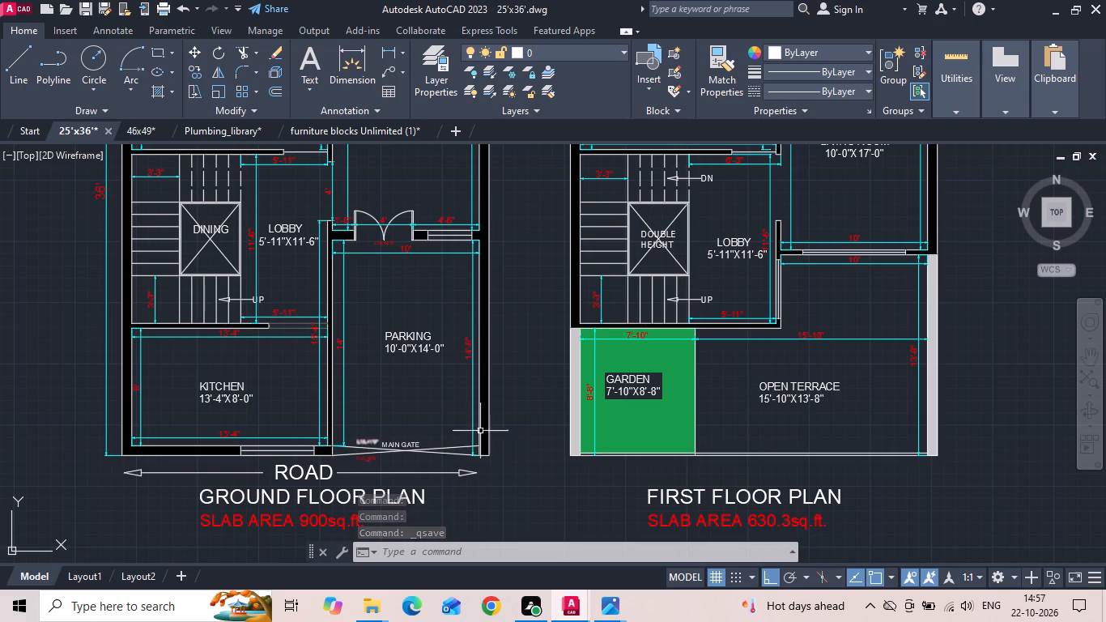
{"action": "middle_click_drag", "start_coordinate": [662, 428], "coordinate": [528, 394]}
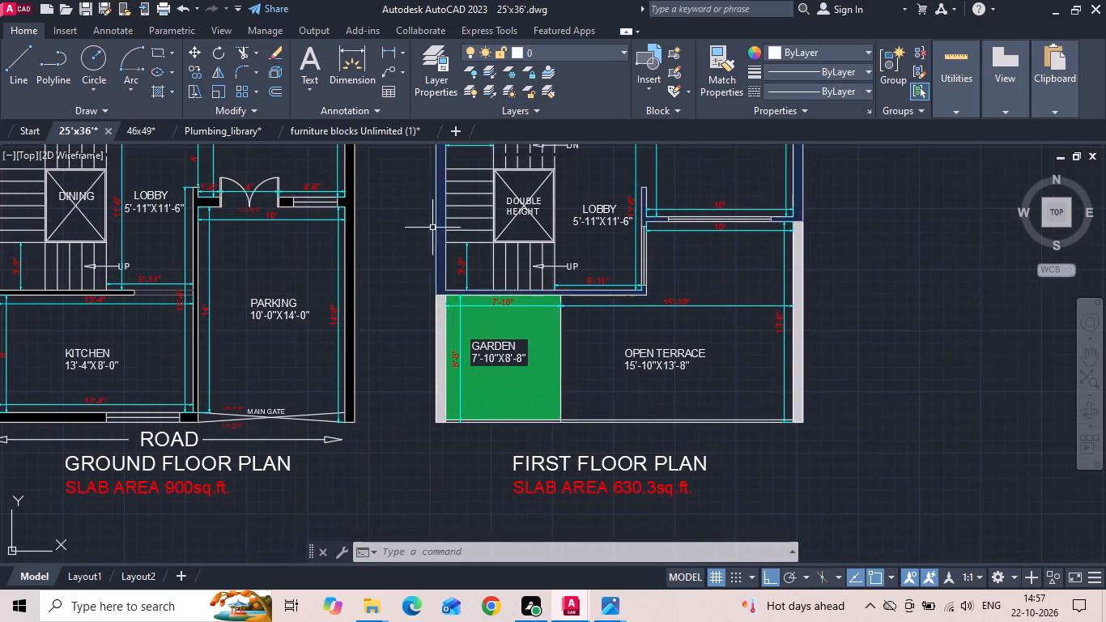
{"action": "left_click", "coordinate": [388, 50]}
{"action": "scroll", "coordinate": [450, 460], "scroll_direction": "up", "scroll_amount": 2}
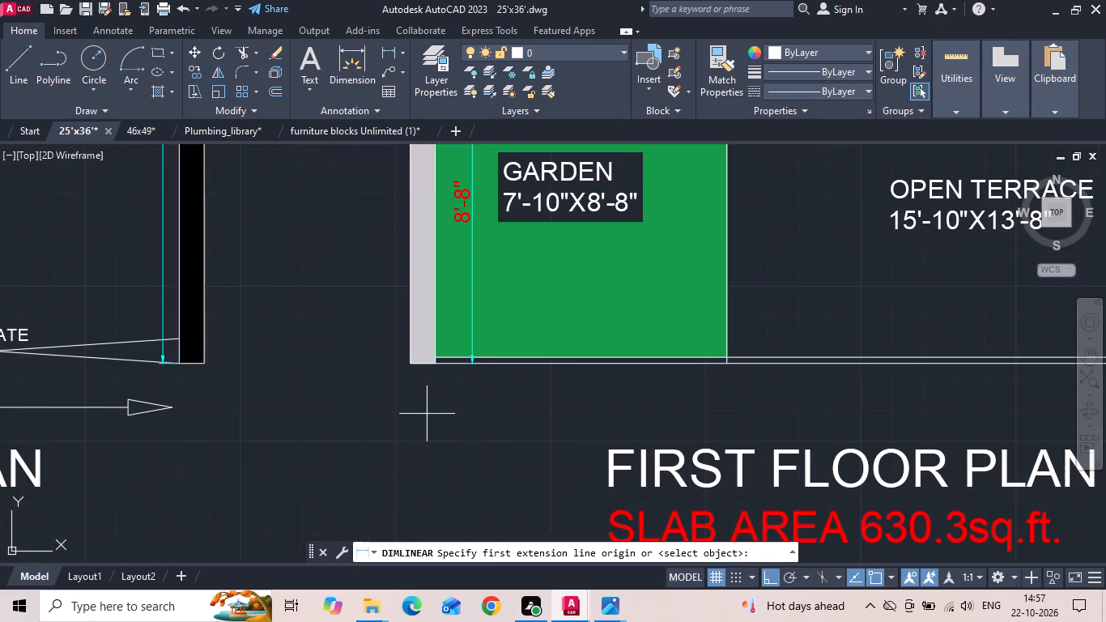
{"action": "left_click", "coordinate": [433, 353]}
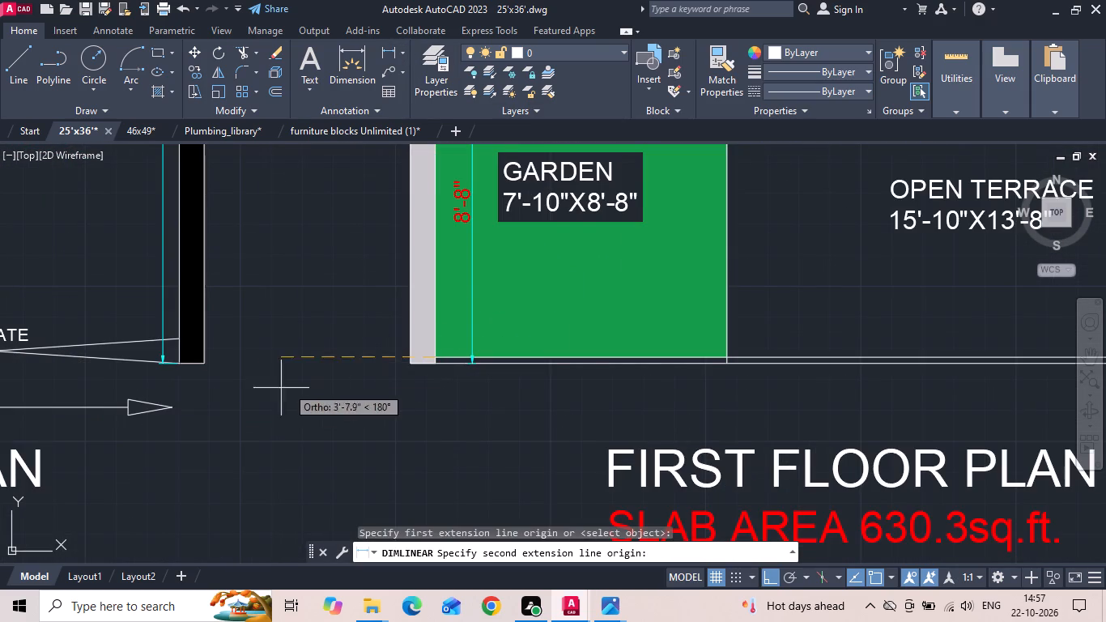
{"action": "scroll", "coordinate": [257, 398], "scroll_direction": "down", "scroll_amount": 1}
{"action": "scroll", "coordinate": [944, 381], "scroll_direction": "up", "scroll_amount": 1}
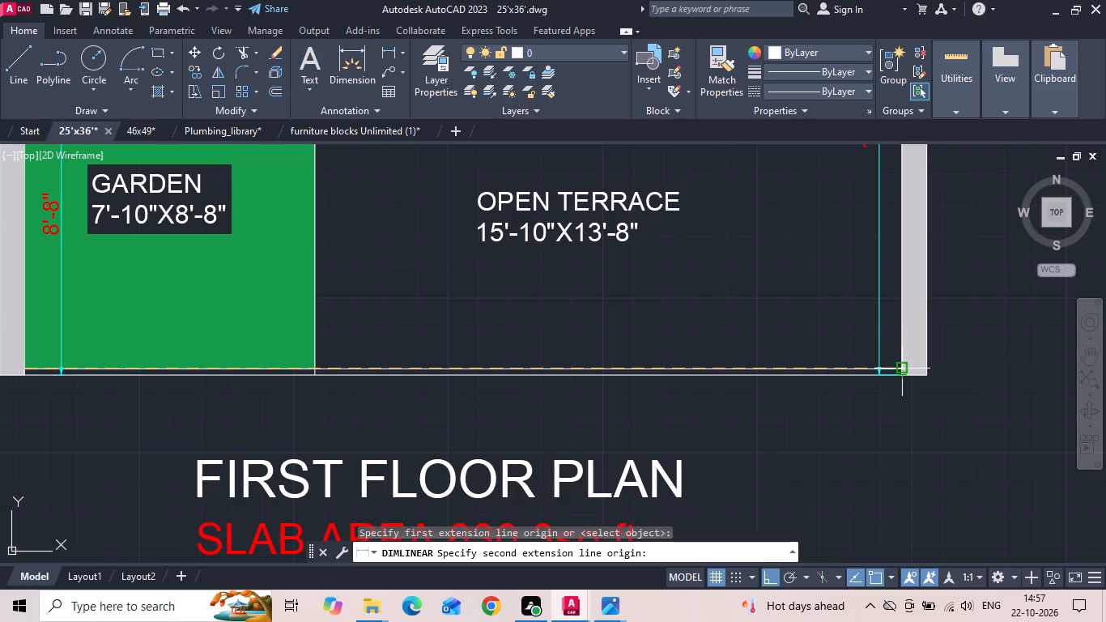
{"action": "left_click", "coordinate": [904, 367]}
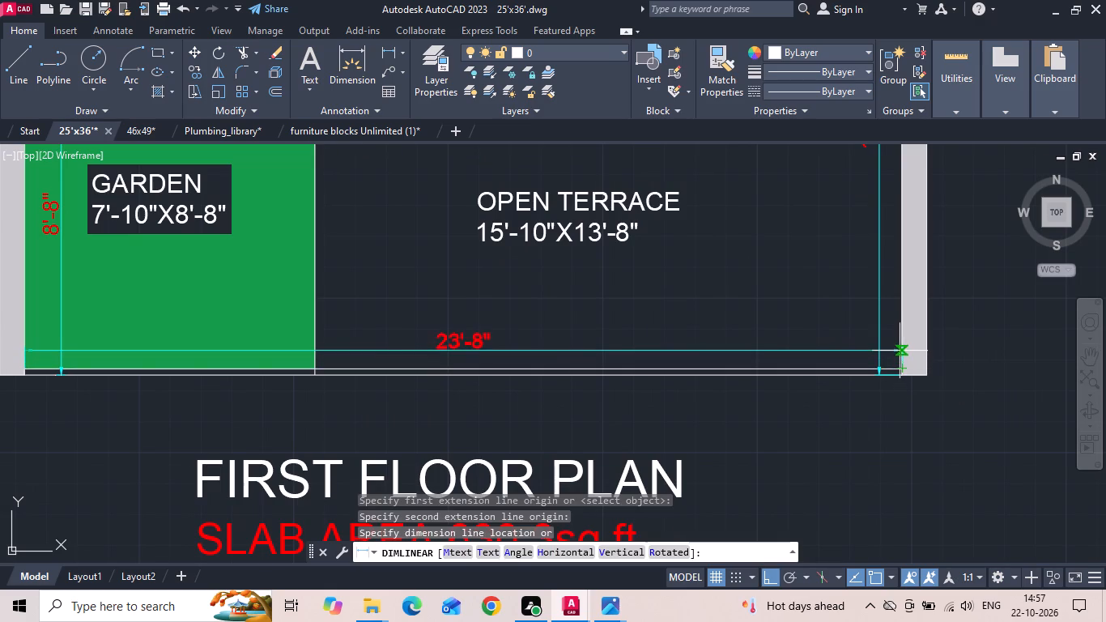
{"action": "left_click", "coordinate": [899, 350]}
{"action": "scroll", "coordinate": [730, 405], "scroll_direction": "down", "scroll_amount": 1}
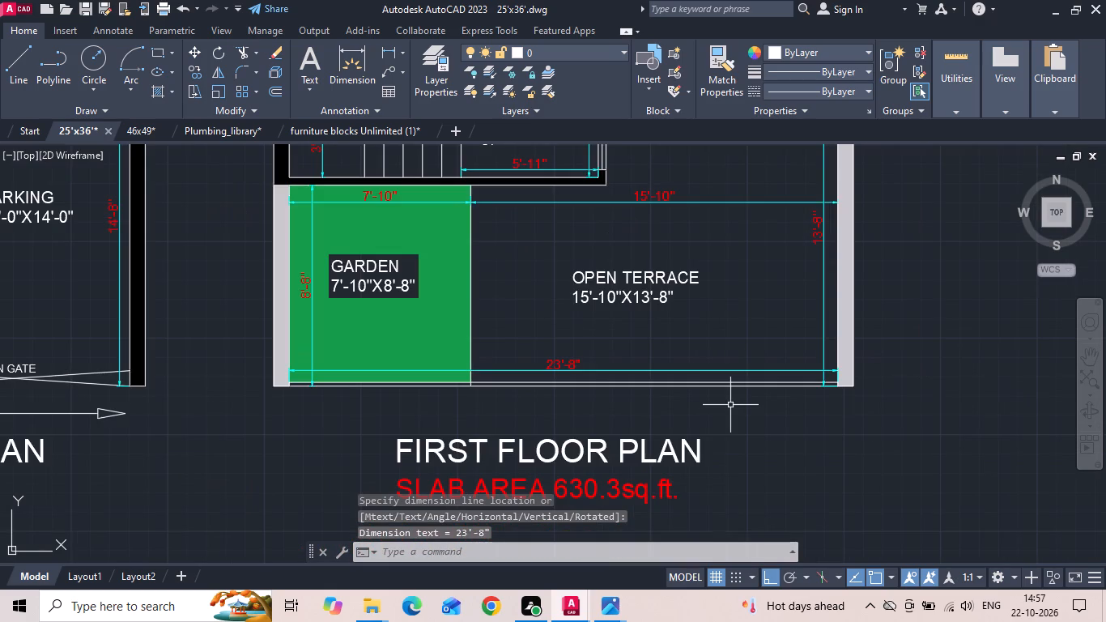
Save the drawing with the new garden and terrace dimension.
{"action": "key", "text": "ctrl+s"}
{"action": "key", "text": "ctrl+s"}
{"action": "key", "text": "ctrl+s"}
{"action": "key", "text": "ctrl+s"}
{"action": "key", "text": "ctrl+s"}
{"action": "key", "text": "ctrl+s"}
{"action": "key", "text": "ctrl+s"}
{"action": "key", "text": "ctrl+s"}
{"action": "key", "text": "ctrl+s"}
{"action": "scroll", "coordinate": [554, 437], "scroll_direction": "down", "scroll_amount": 3}
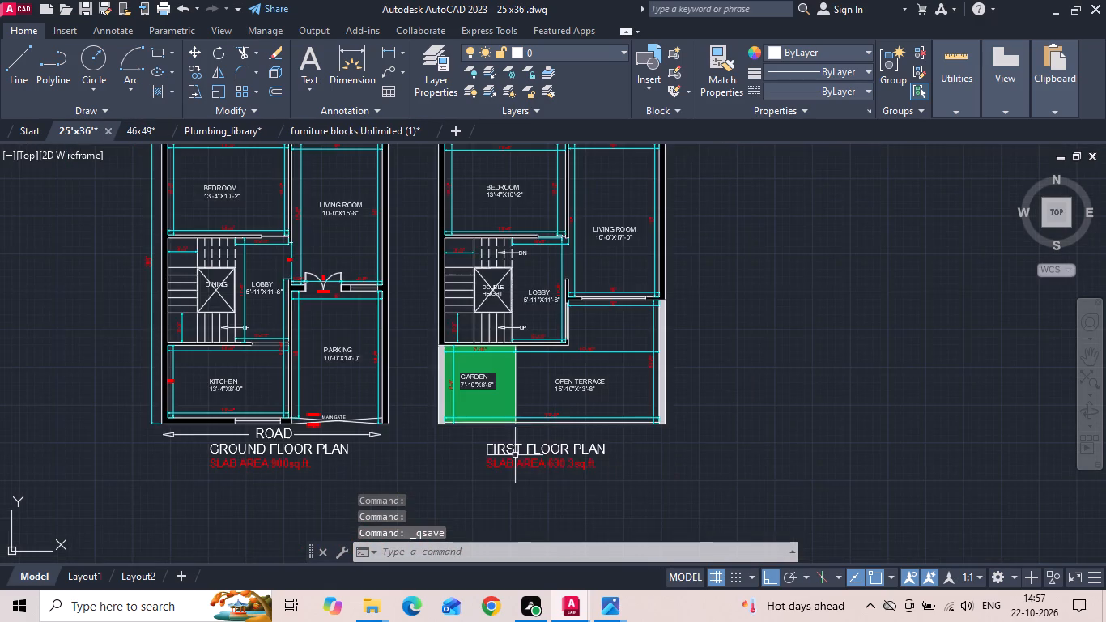
{"action": "scroll", "coordinate": [498, 455], "scroll_direction": "down", "scroll_amount": 1}
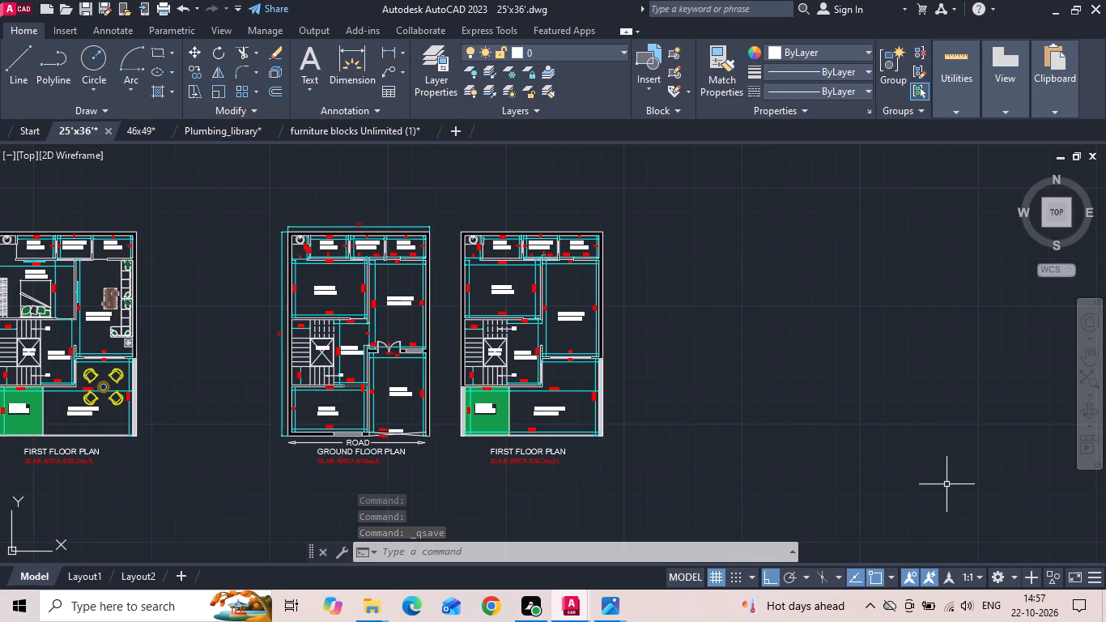
{"action": "key", "text": "ctrl+s"}
{"action": "key", "text": "ctrl+s"}
{"action": "key", "text": "ctrl+s"}
{"action": "key", "text": "ctrl+s"}
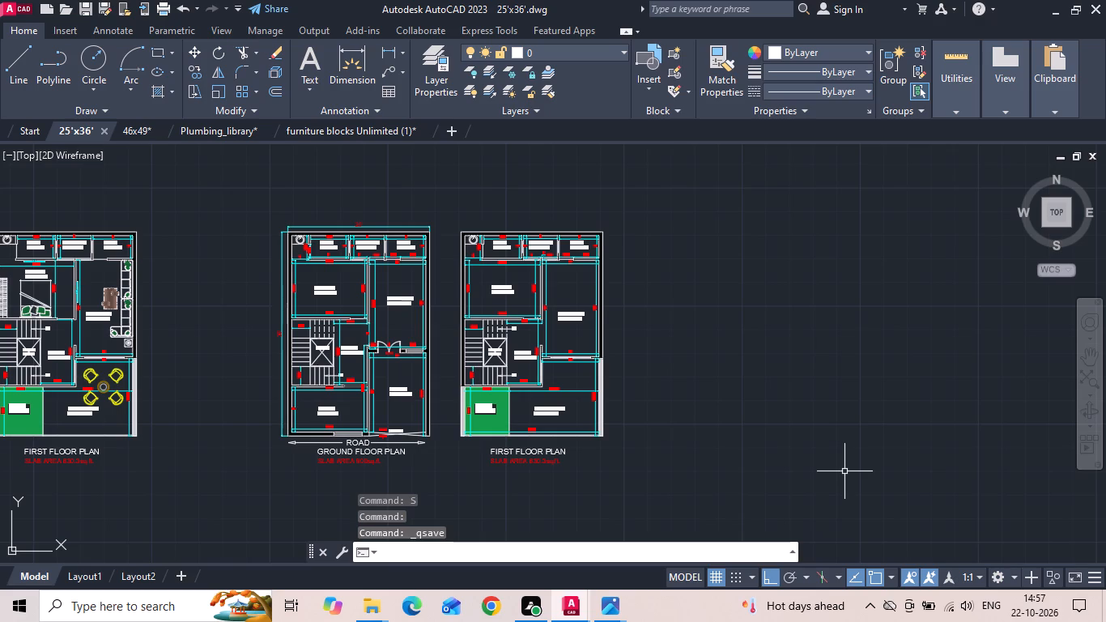
{"action": "key", "text": "ctrl+s"}
{"action": "key", "text": "ctrl+s"}
{"action": "key", "text": "ctrl+s"}
{"action": "key", "text": "ctrl+s"}
{"action": "key", "text": "ctrl+s"}
{"action": "key", "text": "ctrl+s"}
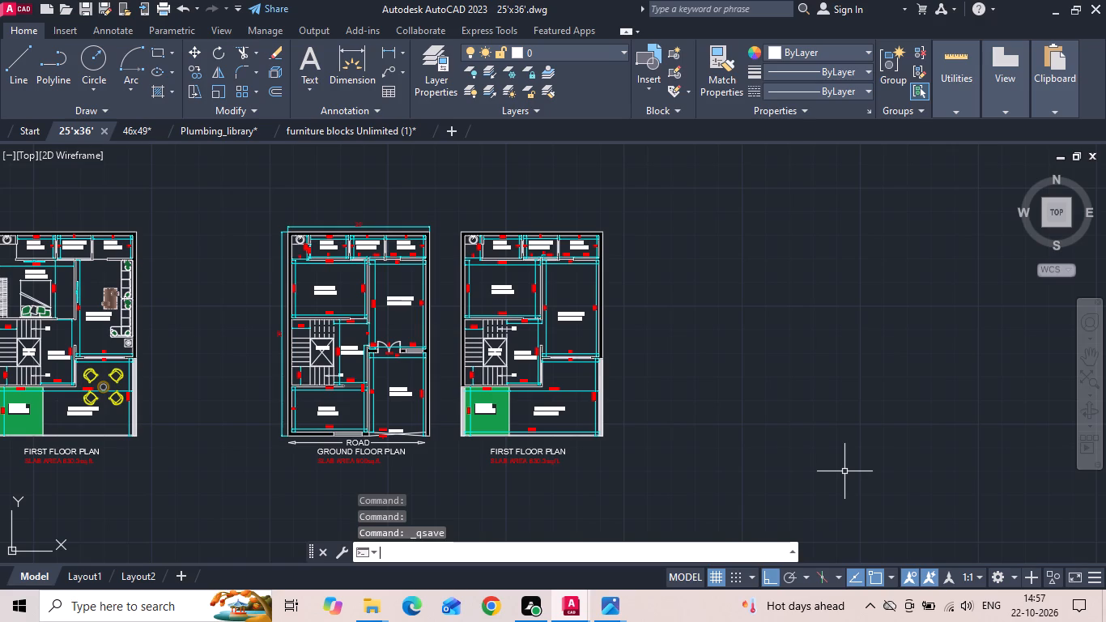
{"action": "key", "text": "ctrl+s"}
{"action": "key", "text": "ctrl+s"}
{"action": "key", "text": "ctrl+s"}
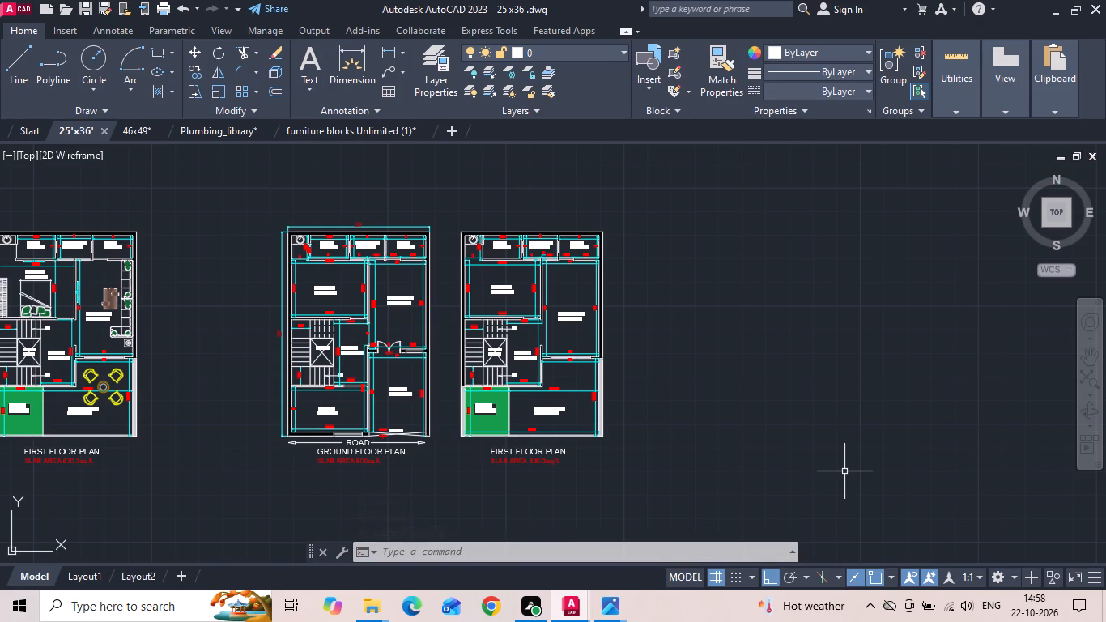
{"action": "key", "text": "ctrl+s"}
{"action": "key", "text": "ctrl+s"}
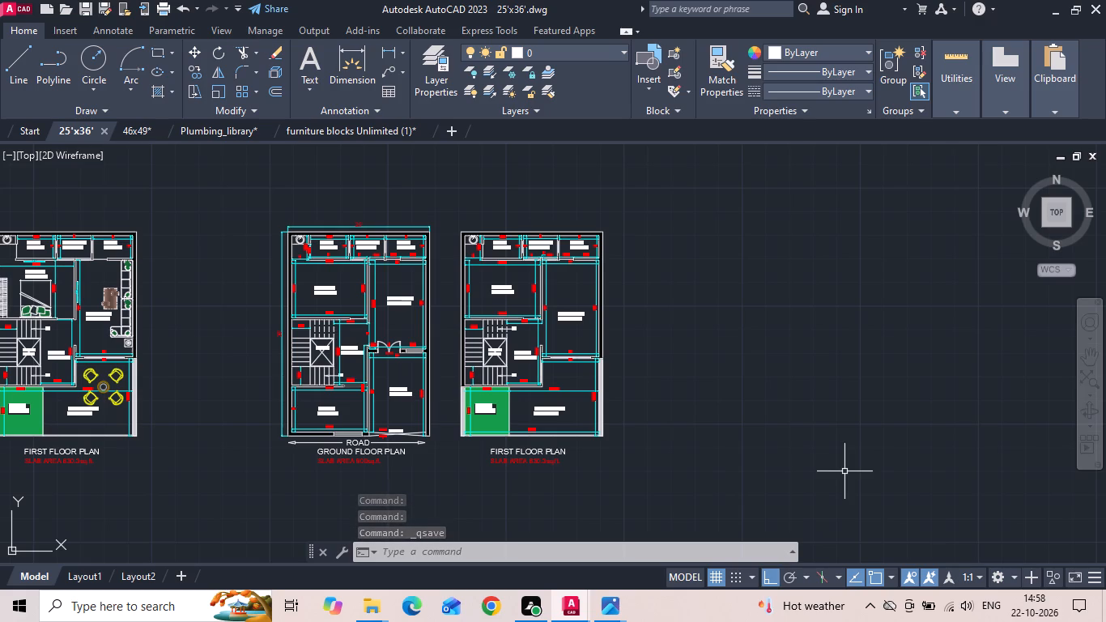
Draw a tall, narrow rectangle in the empty space beside the unfurnished first floor plan.
{"action": "type", "text": "re"}
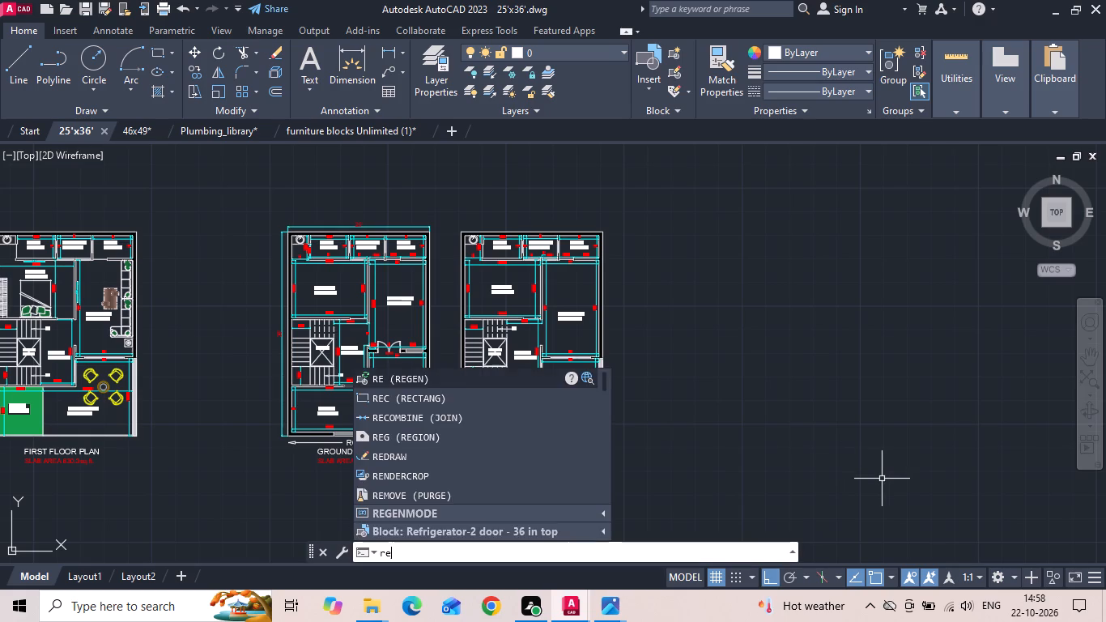
{"action": "type", "text": "c"}
{"action": "key", "text": "space"}
{"action": "left_click_drag", "start_coordinate": [754, 476], "coordinate": [752, 461]}
{"action": "left_click", "coordinate": [793, 240]}
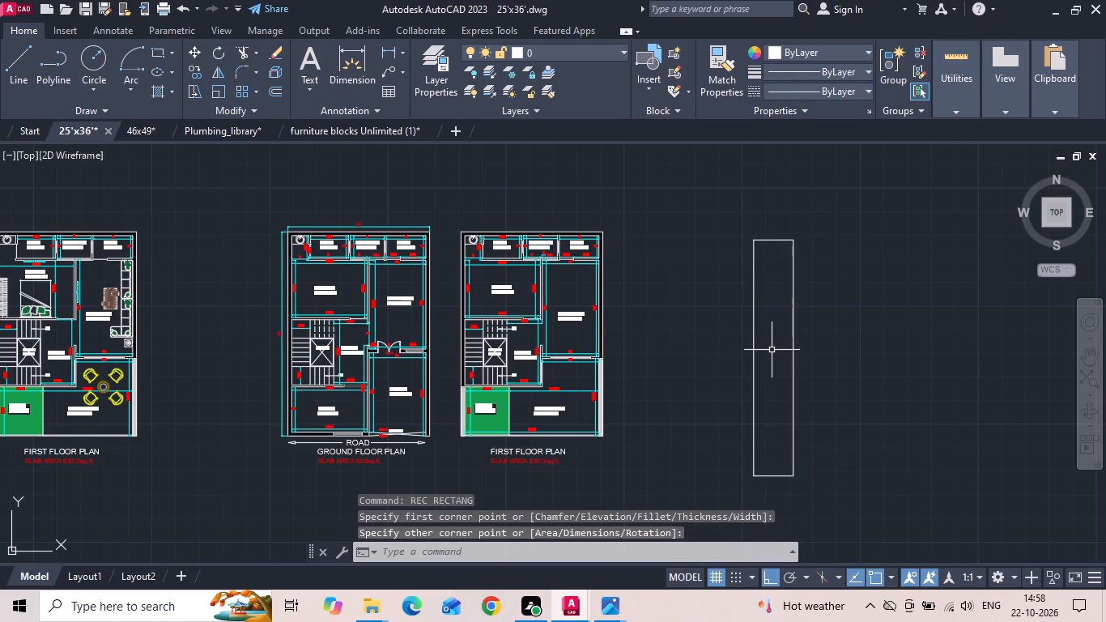
{"action": "key", "text": "Escape"}
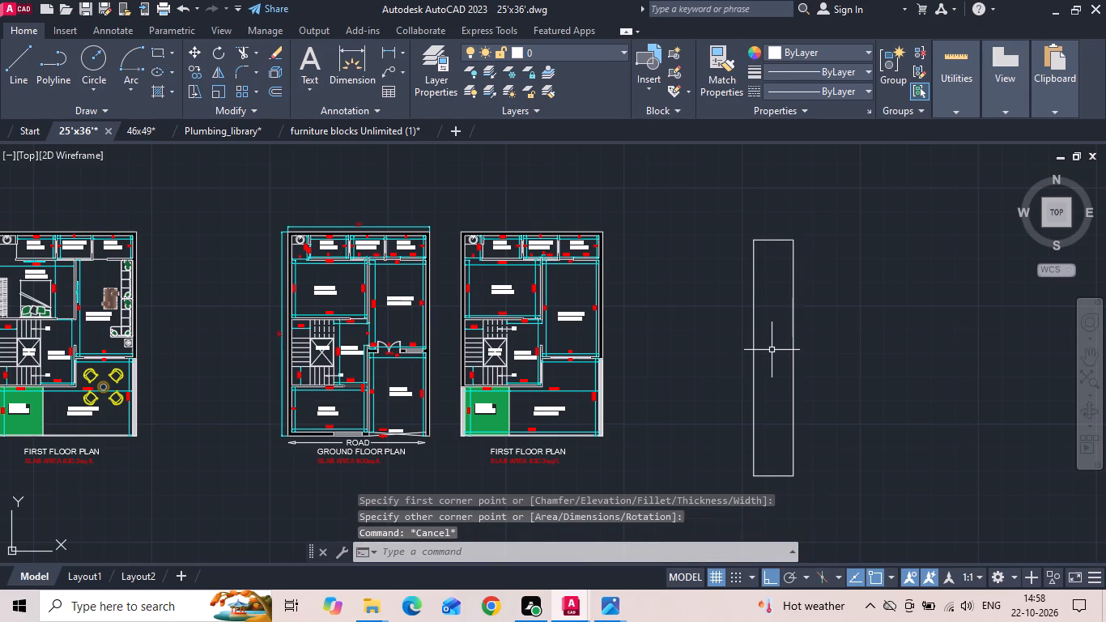
Save the drawing with the new rectangle.
{"action": "key", "text": "ctrl+s"}
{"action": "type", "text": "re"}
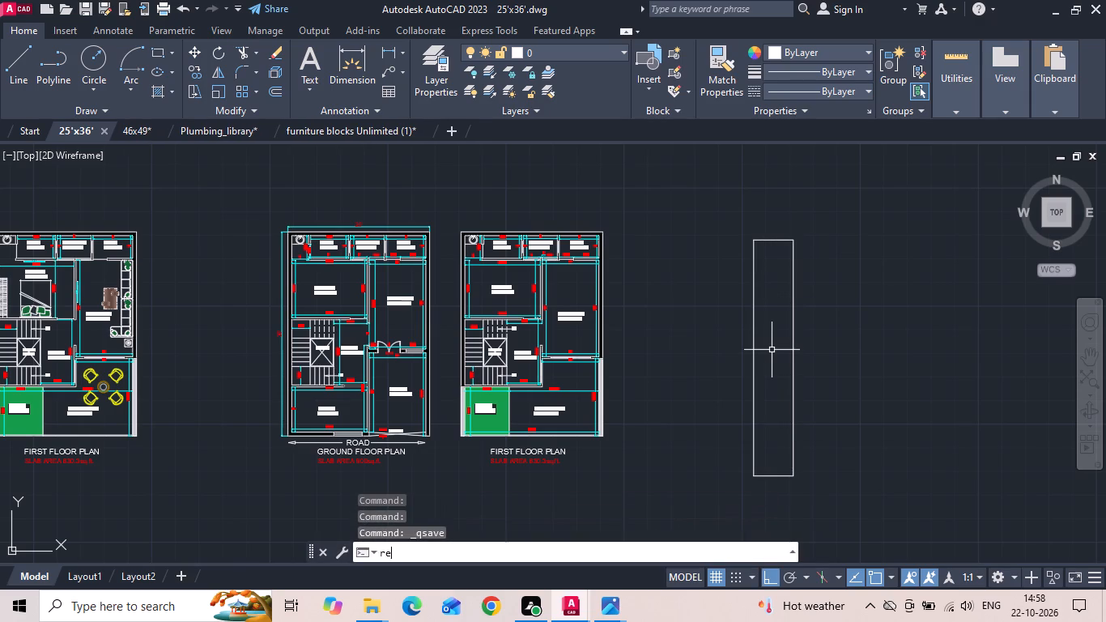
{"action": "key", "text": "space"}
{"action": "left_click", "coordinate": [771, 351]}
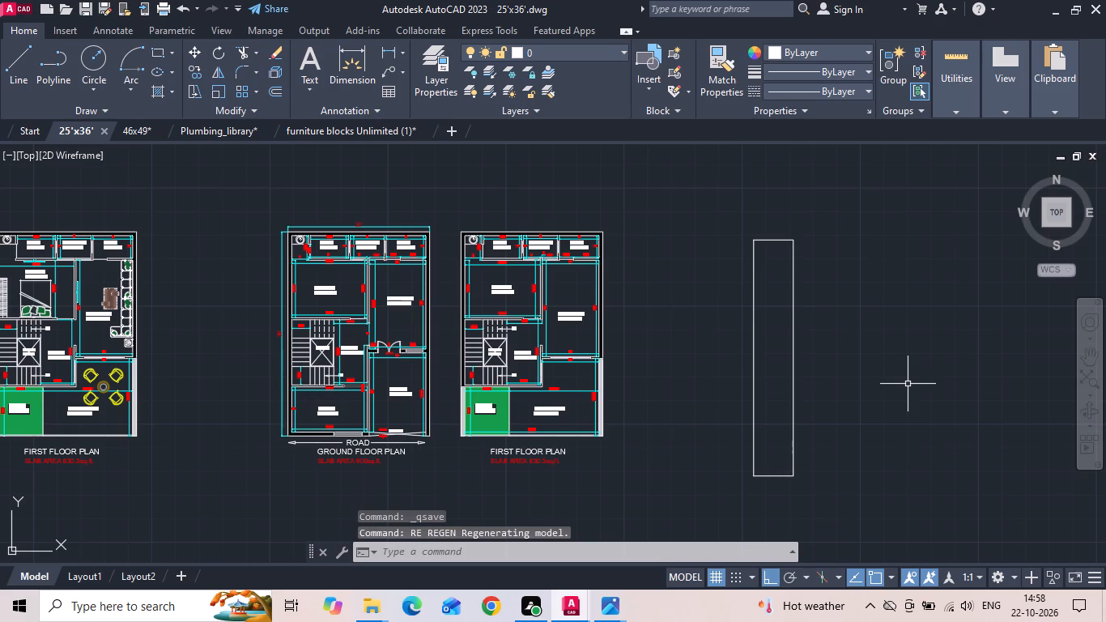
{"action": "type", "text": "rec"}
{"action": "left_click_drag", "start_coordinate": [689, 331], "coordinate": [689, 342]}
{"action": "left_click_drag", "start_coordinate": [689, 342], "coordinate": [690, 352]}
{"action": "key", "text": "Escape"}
Draw four rectangles over the tall rectangle: two wide ones crossing it and two small ones over its right edge.
{"action": "type", "text": "rec"}
{"action": "key", "text": "space"}
{"action": "left_click_drag", "start_coordinate": [719, 311], "coordinate": [737, 369]}
{"action": "left_click", "coordinate": [882, 386]}
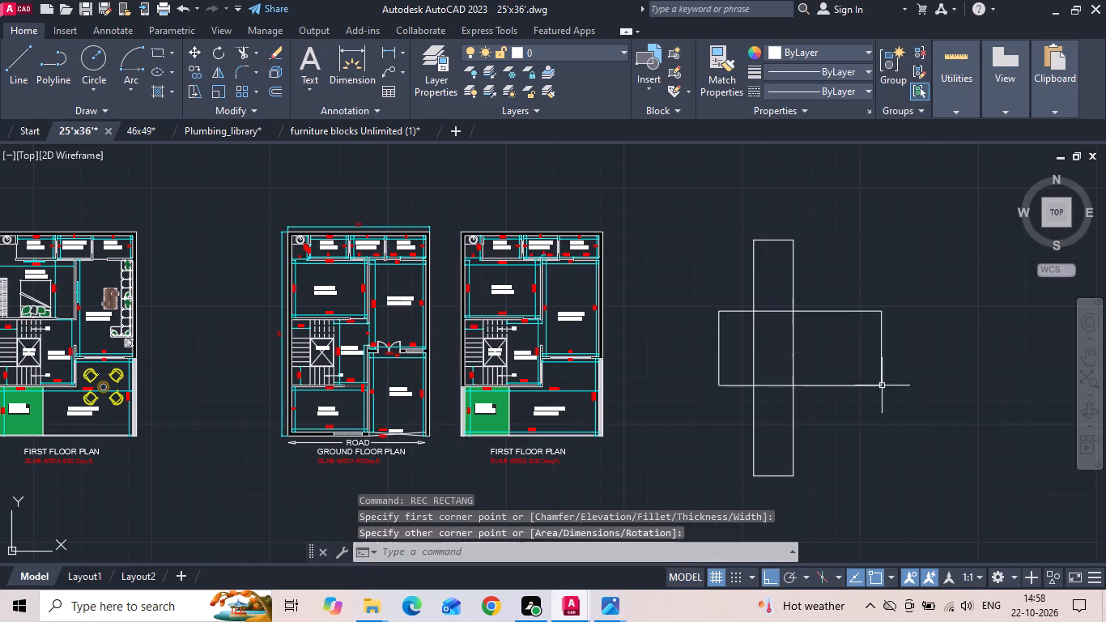
{"action": "key", "text": "space"}
{"action": "left_click_drag", "start_coordinate": [783, 291], "coordinate": [785, 305]}
{"action": "left_click", "coordinate": [811, 333]}
{"action": "key", "text": "space"}
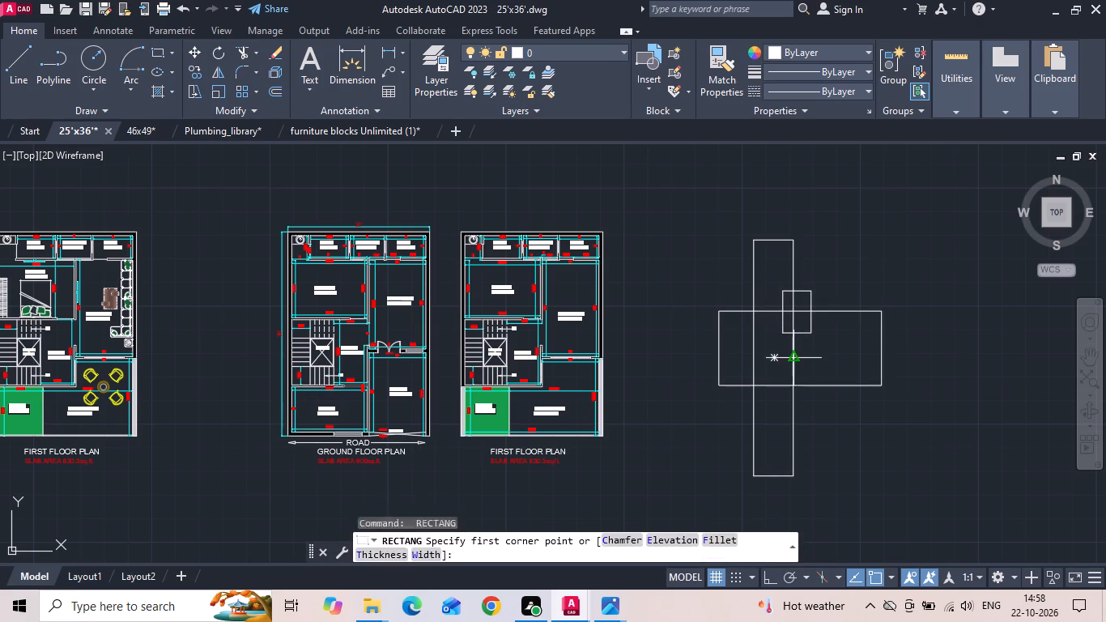
{"action": "left_click", "coordinate": [790, 366]}
{"action": "left_click", "coordinate": [812, 424]}
{"action": "key", "text": "space"}
{"action": "left_click_drag", "start_coordinate": [846, 358], "coordinate": [834, 402]}
{"action": "left_click", "coordinate": [686, 415]}
Draw four more overlapping rectangles on the group, one of them a large wide rectangle extending past its upper right side.
{"action": "key", "text": "space"}
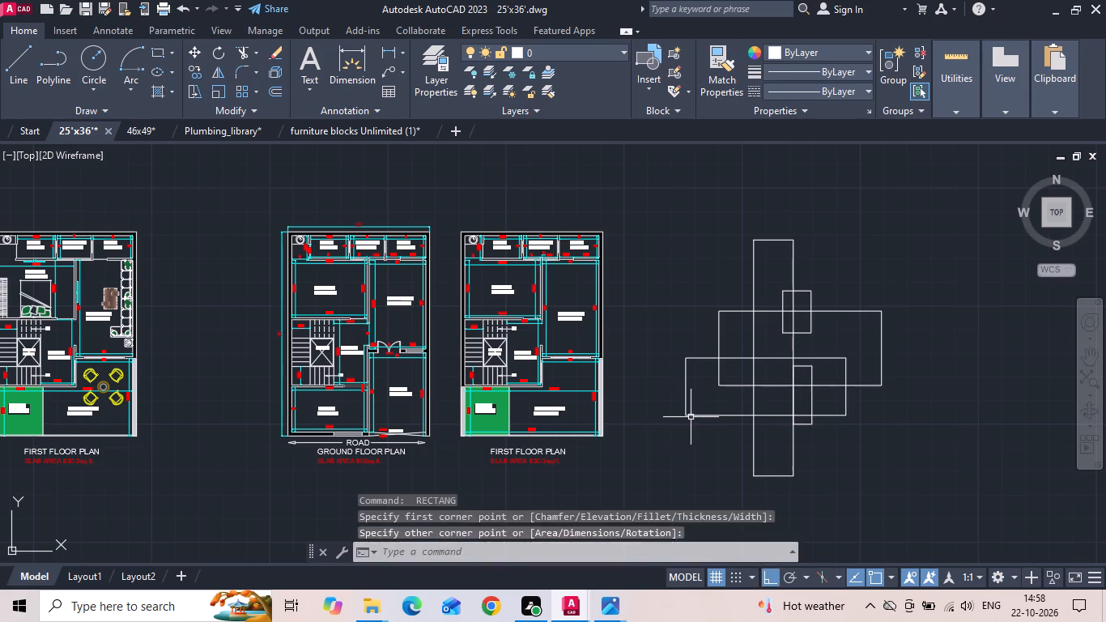
{"action": "left_click_drag", "start_coordinate": [778, 249], "coordinate": [745, 315]}
{"action": "left_click", "coordinate": [707, 367]}
{"action": "key", "text": "space"}
{"action": "left_click_drag", "start_coordinate": [777, 223], "coordinate": [796, 291]}
{"action": "left_click", "coordinate": [995, 351]}
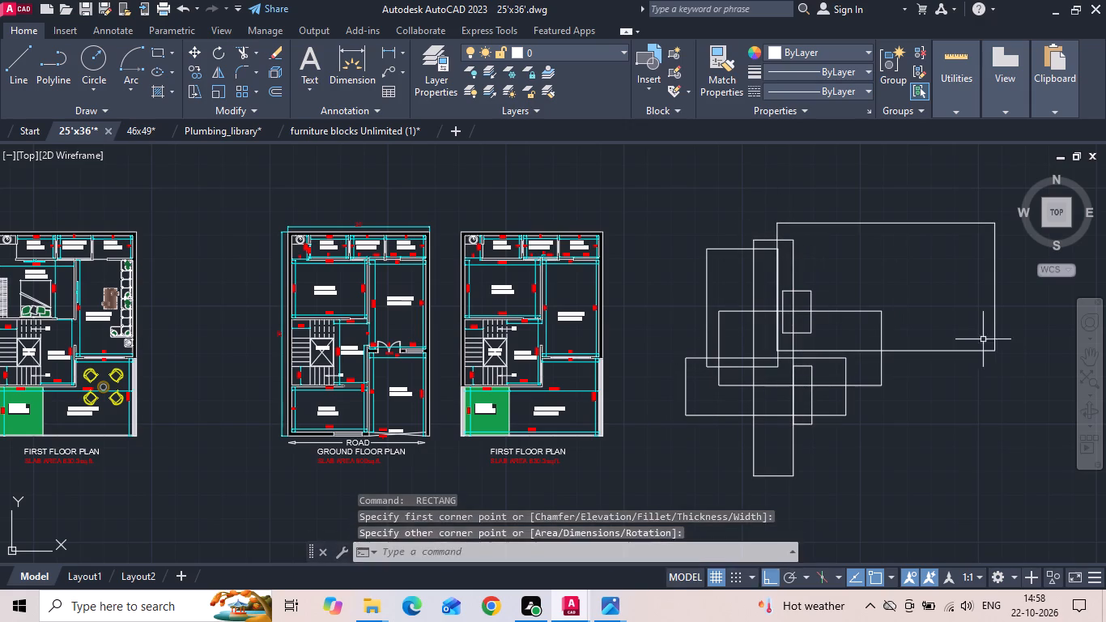
{"action": "key", "text": "space"}
{"action": "left_click_drag", "start_coordinate": [852, 332], "coordinate": [789, 427]}
{"action": "left_click", "coordinate": [774, 444]}
{"action": "key", "text": "space"}
{"action": "left_click_drag", "start_coordinate": [825, 263], "coordinate": [795, 317]}
{"action": "left_click", "coordinate": [694, 416]}
Draw four more overlapping rectangles, one at the group's lower left, one at its lower right and two across its middle.
{"action": "key", "text": "space"}
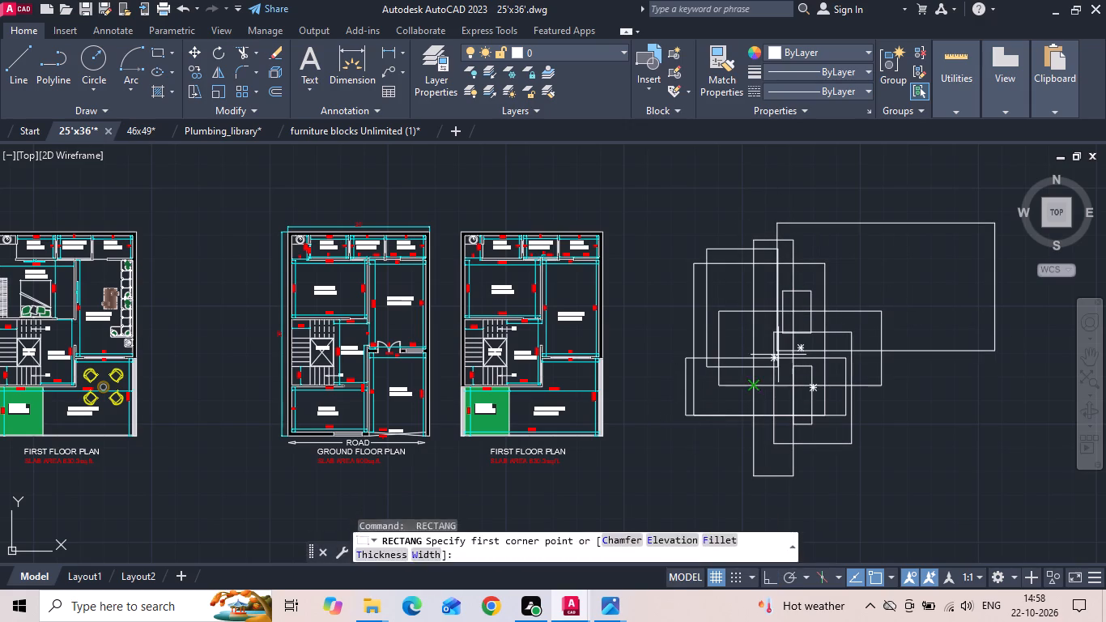
{"action": "left_click_drag", "start_coordinate": [781, 359], "coordinate": [752, 407]}
{"action": "left_click", "coordinate": [683, 470]}
{"action": "key", "text": "space"}
{"action": "left_click_drag", "start_coordinate": [737, 285], "coordinate": [754, 361]}
{"action": "left_click", "coordinate": [892, 432]}
{"action": "key", "text": "space"}
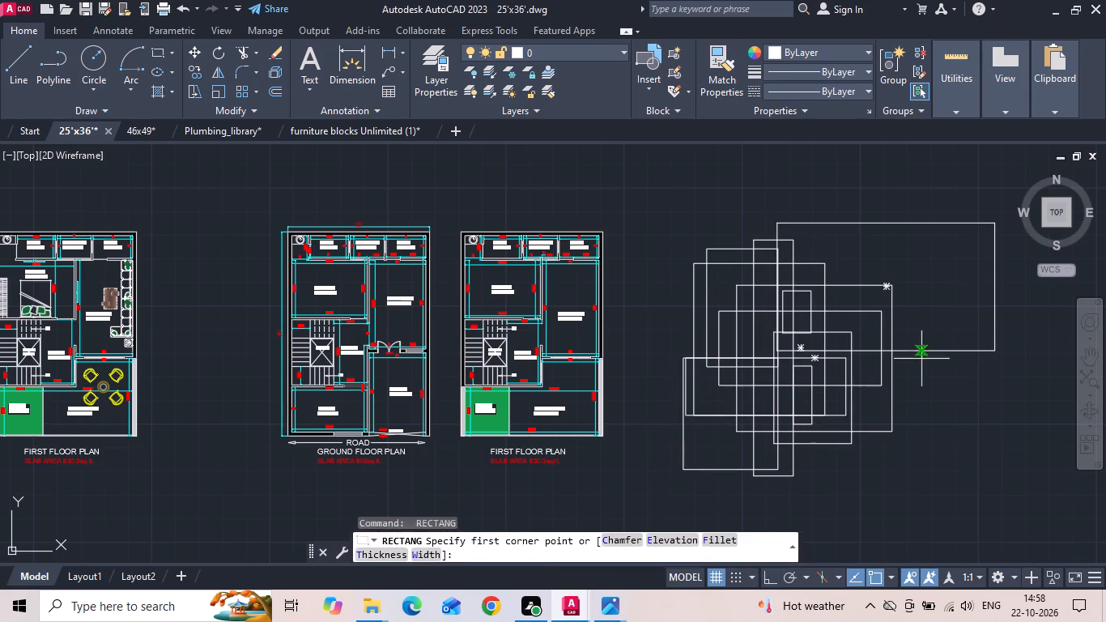
{"action": "left_click_drag", "start_coordinate": [925, 358], "coordinate": [881, 434]}
{"action": "left_click", "coordinate": [802, 493]}
{"action": "key", "text": "space"}
{"action": "left_click_drag", "start_coordinate": [765, 301], "coordinate": [763, 336]}
{"action": "left_click", "coordinate": [903, 420]}
Draw two more rectangles at the top of the overlapping group, one across its upper edge and one above it.
{"action": "key", "text": "space"}
{"action": "left_click_drag", "start_coordinate": [888, 204], "coordinate": [855, 270]}
{"action": "left_click", "coordinate": [783, 332]}
{"action": "key", "text": "space"}
{"action": "left_click_drag", "start_coordinate": [853, 142], "coordinate": [832, 177]}
{"action": "left_click", "coordinate": [729, 235]}
{"action": "left_click", "coordinate": [857, 150]}
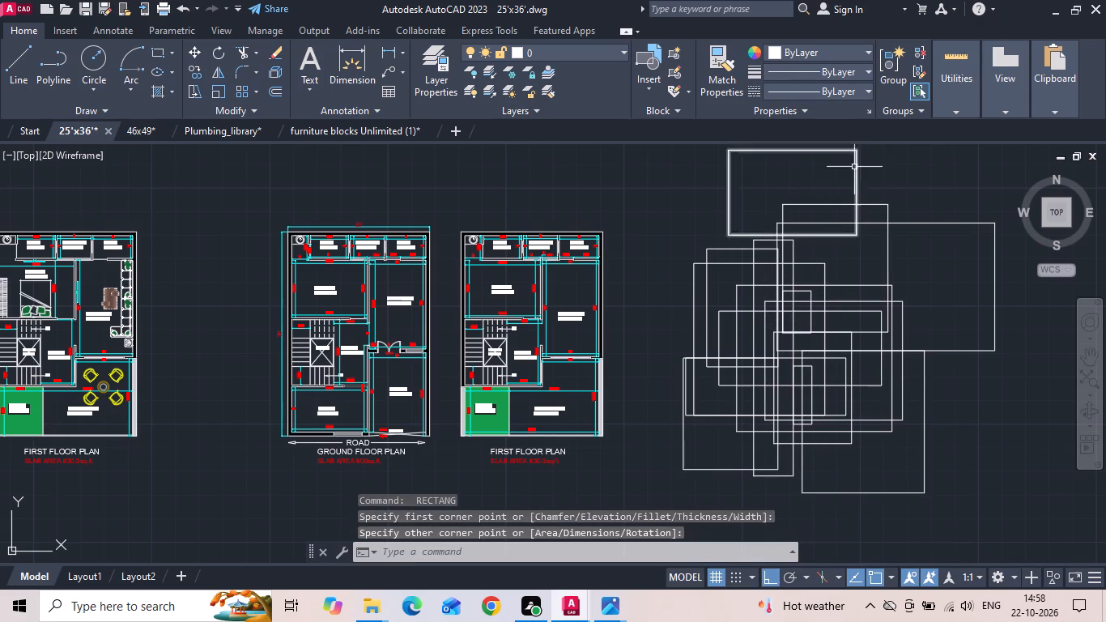
{"action": "left_click_drag", "start_coordinate": [853, 182], "coordinate": [853, 198]}
{"action": "left_click", "coordinate": [752, 292]}
{"action": "key", "text": "space"}
{"action": "key", "text": "Escape"}
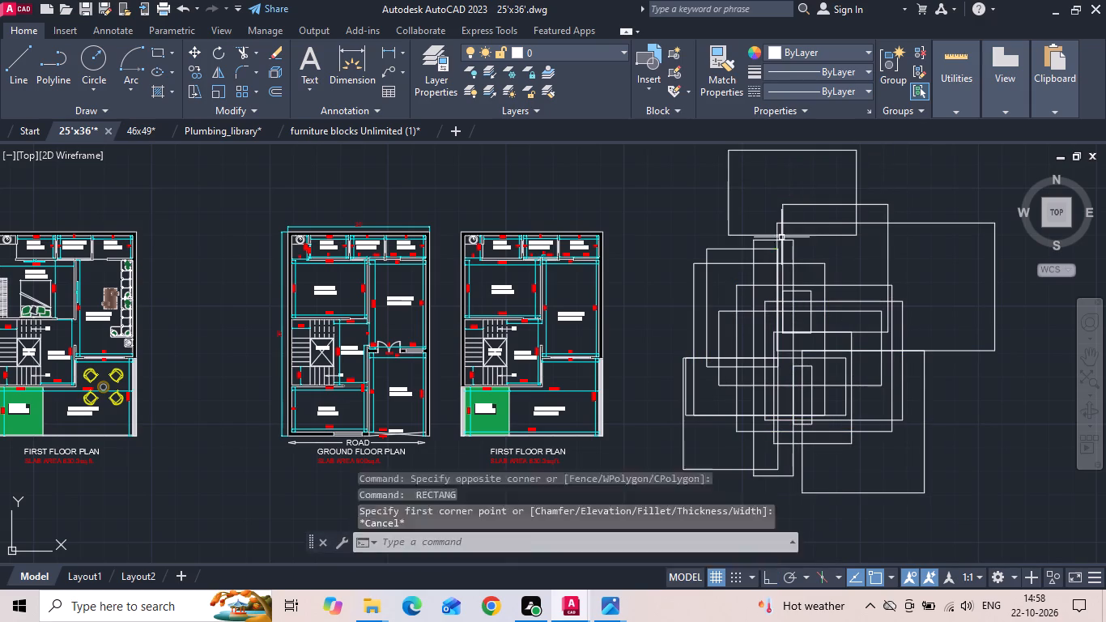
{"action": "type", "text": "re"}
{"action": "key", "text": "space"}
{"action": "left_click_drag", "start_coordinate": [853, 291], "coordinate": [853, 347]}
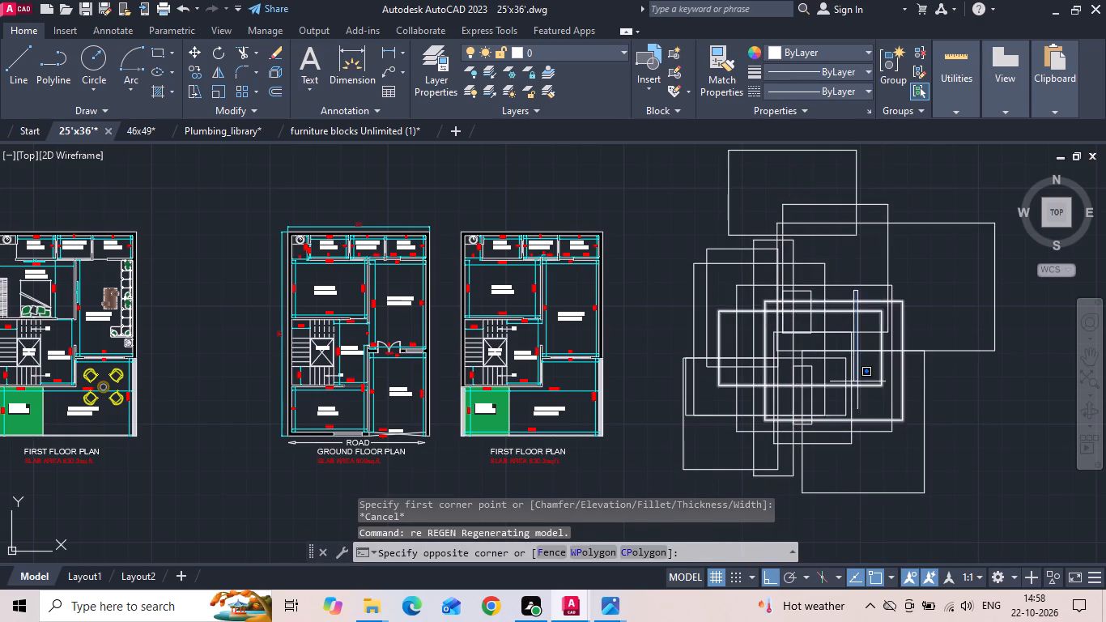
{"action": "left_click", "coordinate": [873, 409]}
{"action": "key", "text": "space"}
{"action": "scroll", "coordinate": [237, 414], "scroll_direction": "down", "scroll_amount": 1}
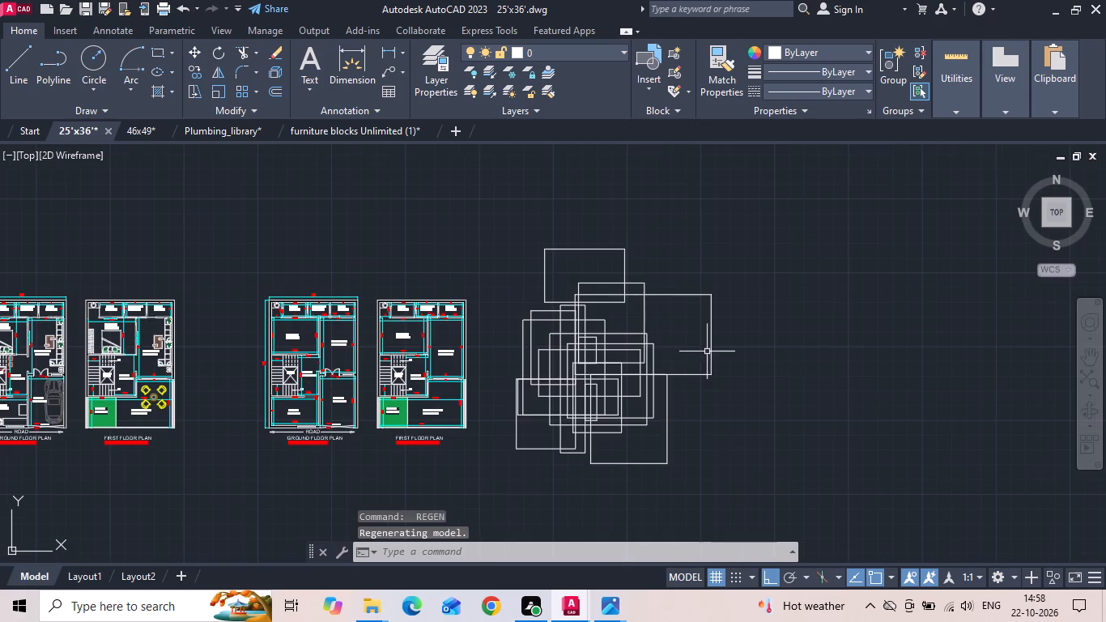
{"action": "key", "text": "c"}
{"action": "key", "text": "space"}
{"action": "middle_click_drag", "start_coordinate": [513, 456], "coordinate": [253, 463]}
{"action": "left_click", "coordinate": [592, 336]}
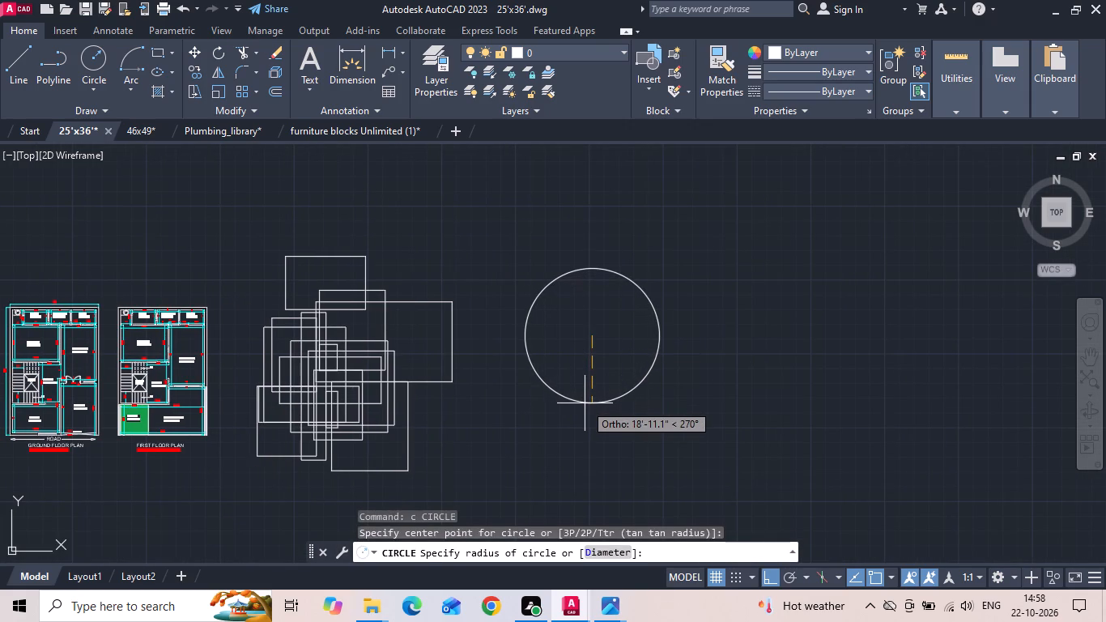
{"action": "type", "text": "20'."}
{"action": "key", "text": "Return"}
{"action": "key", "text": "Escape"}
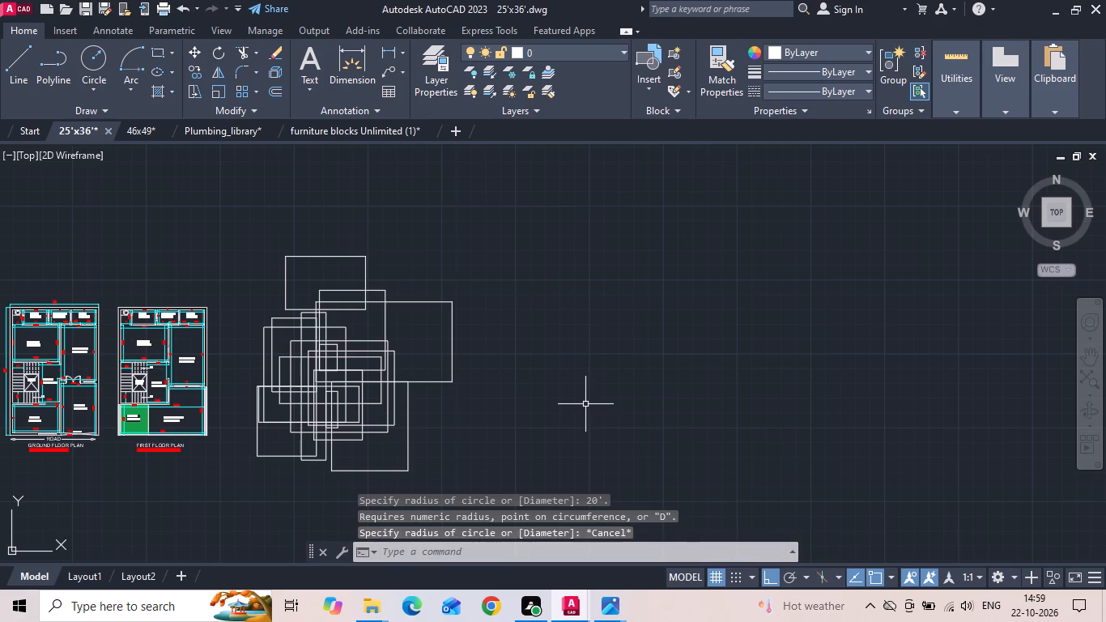
Draw a circle with a 20' radius in the empty space to the right of the overlapping rectangles.
{"action": "type", "text": "c"}
{"action": "key", "text": "space"}
{"action": "left_click_drag", "start_coordinate": [615, 351], "coordinate": [623, 450]}
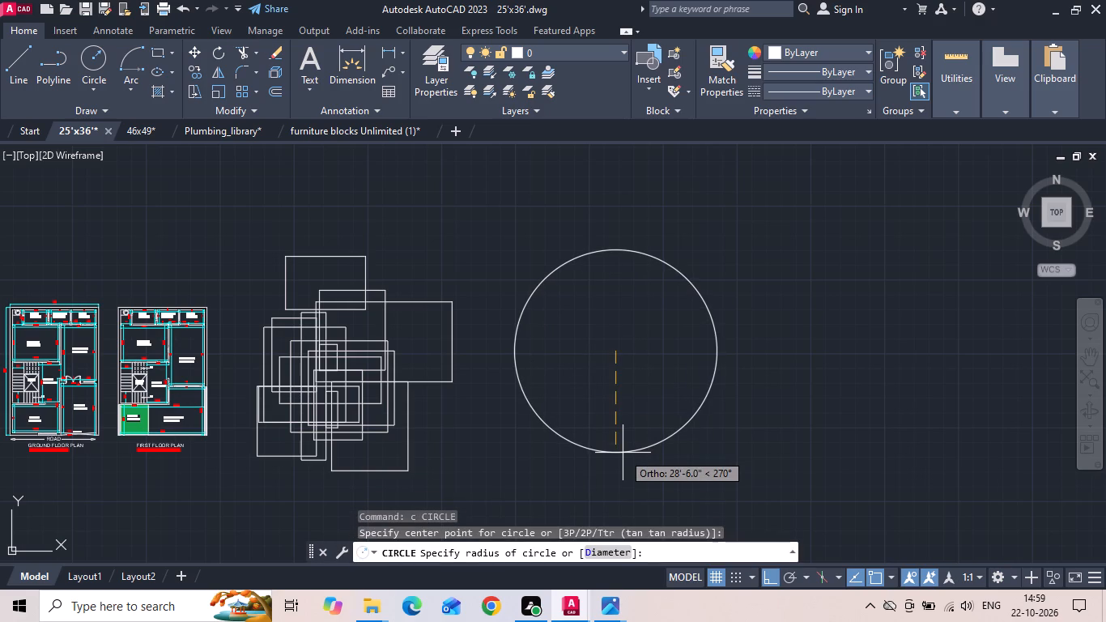
{"action": "type", "text": "20'"}
{"action": "key", "text": "Return"}
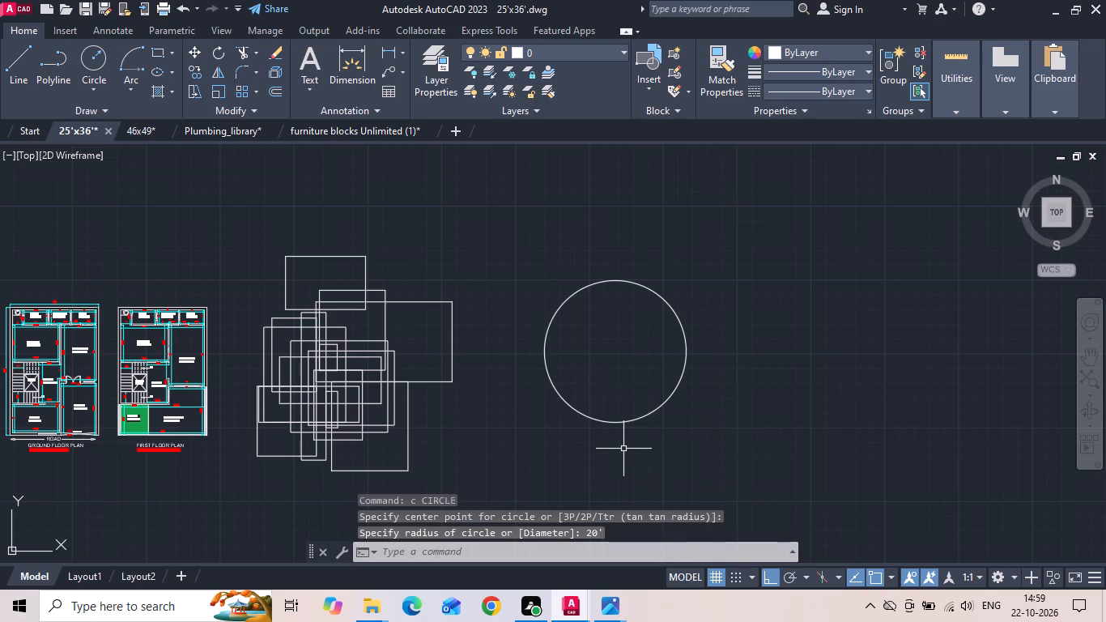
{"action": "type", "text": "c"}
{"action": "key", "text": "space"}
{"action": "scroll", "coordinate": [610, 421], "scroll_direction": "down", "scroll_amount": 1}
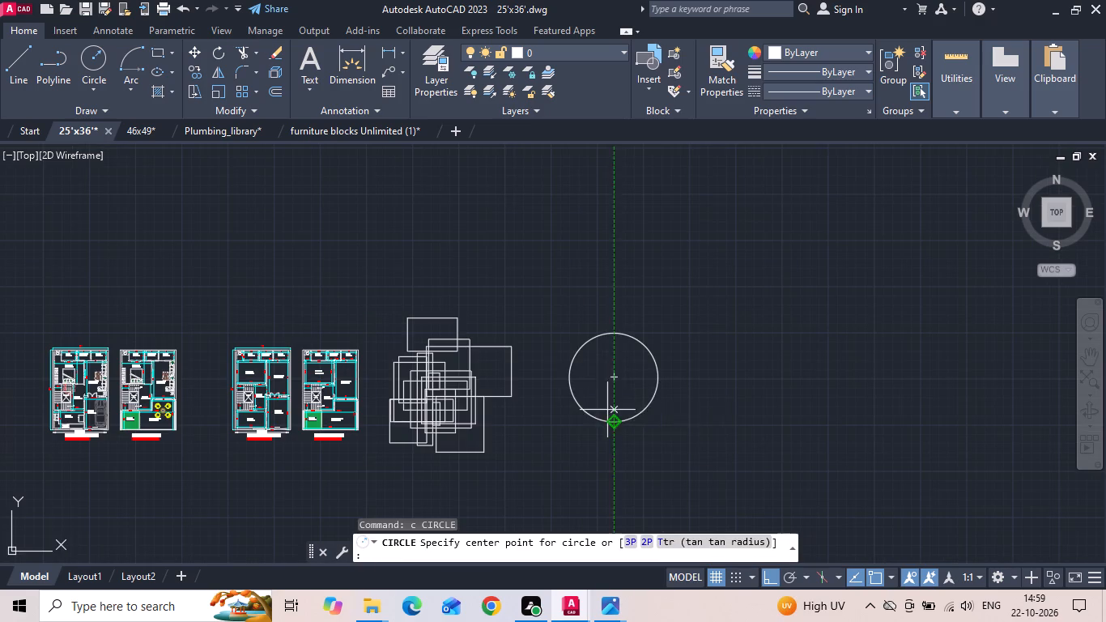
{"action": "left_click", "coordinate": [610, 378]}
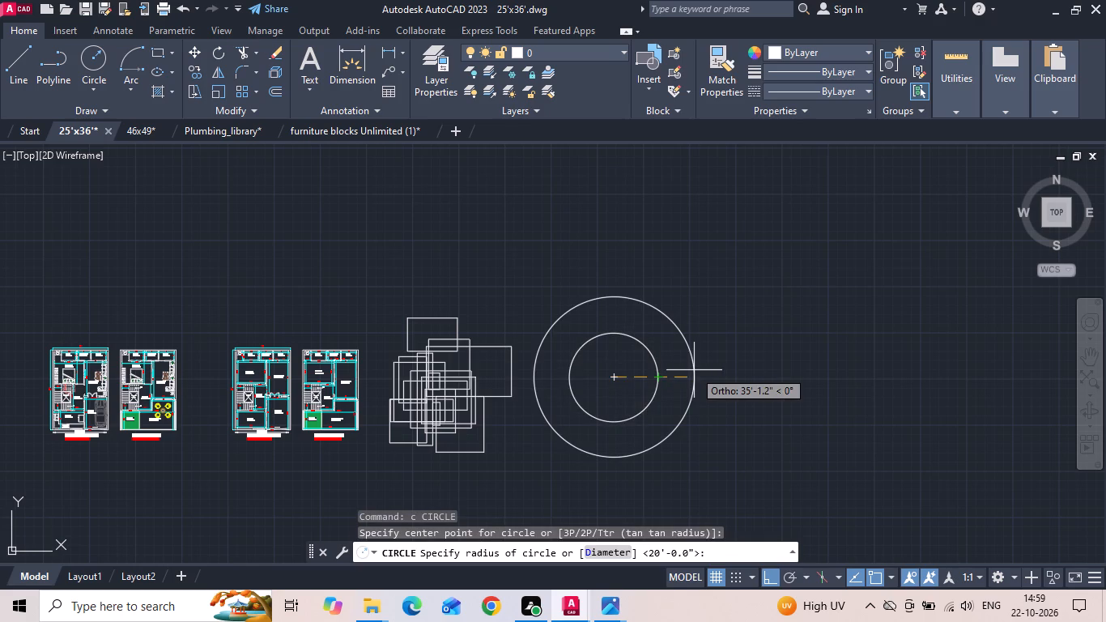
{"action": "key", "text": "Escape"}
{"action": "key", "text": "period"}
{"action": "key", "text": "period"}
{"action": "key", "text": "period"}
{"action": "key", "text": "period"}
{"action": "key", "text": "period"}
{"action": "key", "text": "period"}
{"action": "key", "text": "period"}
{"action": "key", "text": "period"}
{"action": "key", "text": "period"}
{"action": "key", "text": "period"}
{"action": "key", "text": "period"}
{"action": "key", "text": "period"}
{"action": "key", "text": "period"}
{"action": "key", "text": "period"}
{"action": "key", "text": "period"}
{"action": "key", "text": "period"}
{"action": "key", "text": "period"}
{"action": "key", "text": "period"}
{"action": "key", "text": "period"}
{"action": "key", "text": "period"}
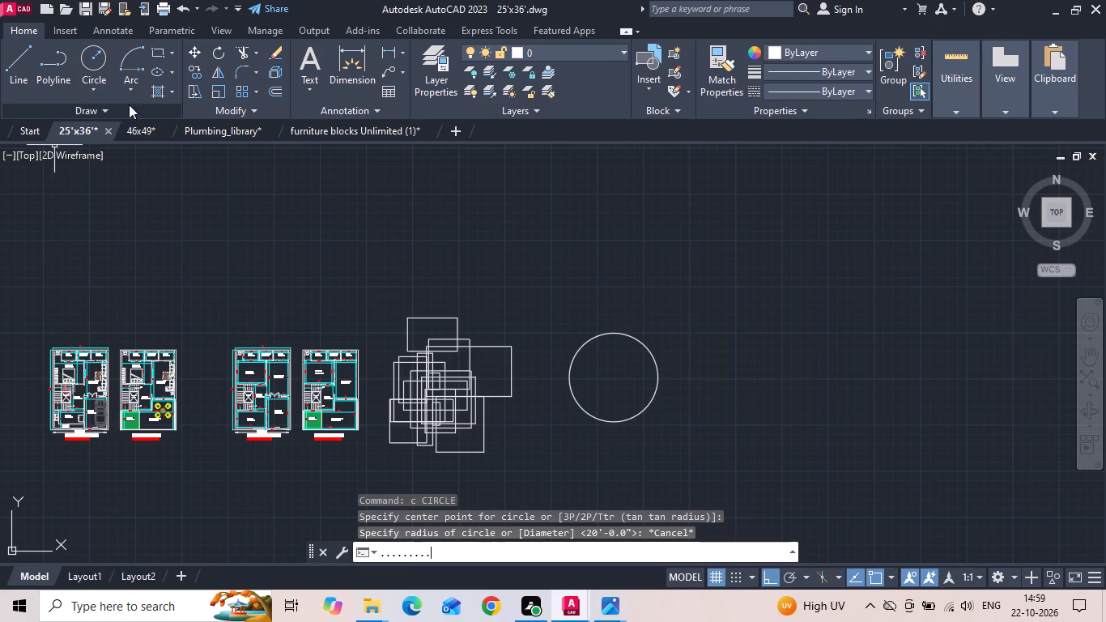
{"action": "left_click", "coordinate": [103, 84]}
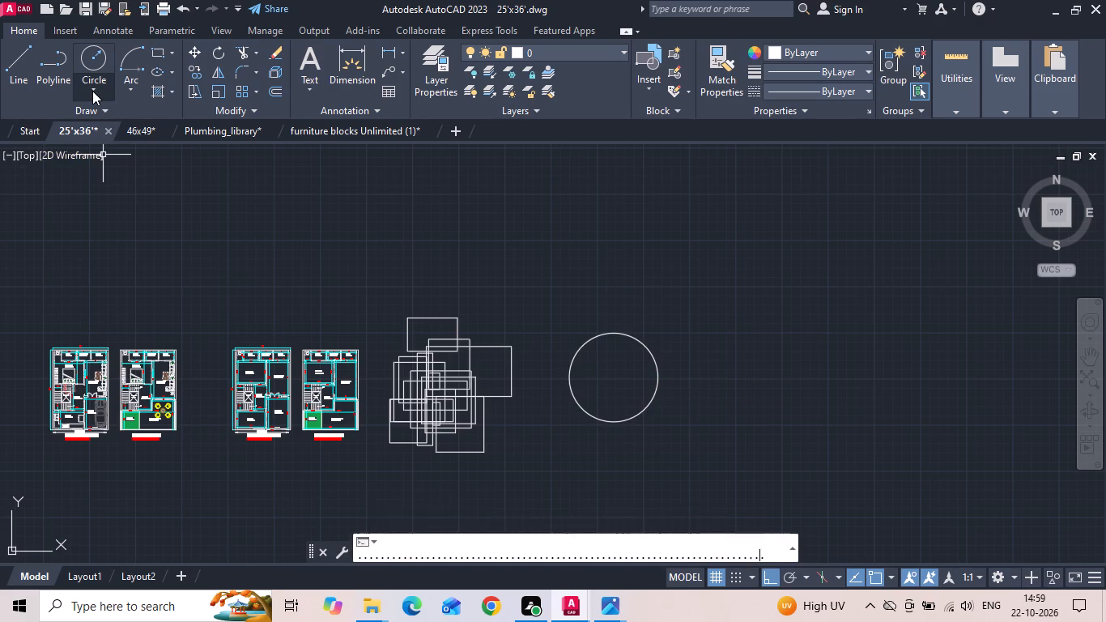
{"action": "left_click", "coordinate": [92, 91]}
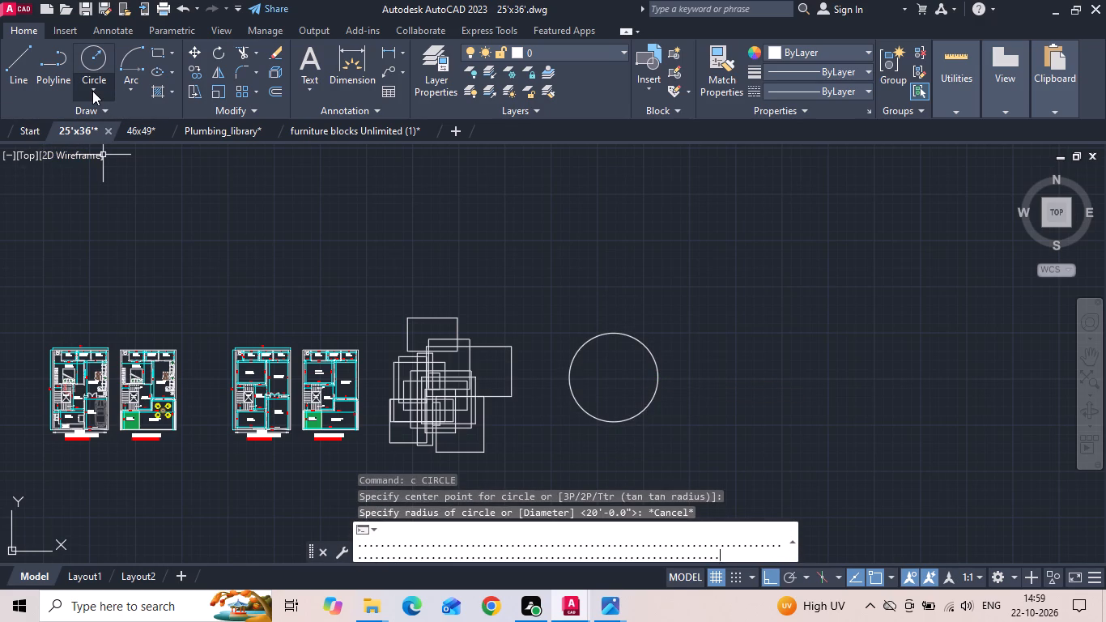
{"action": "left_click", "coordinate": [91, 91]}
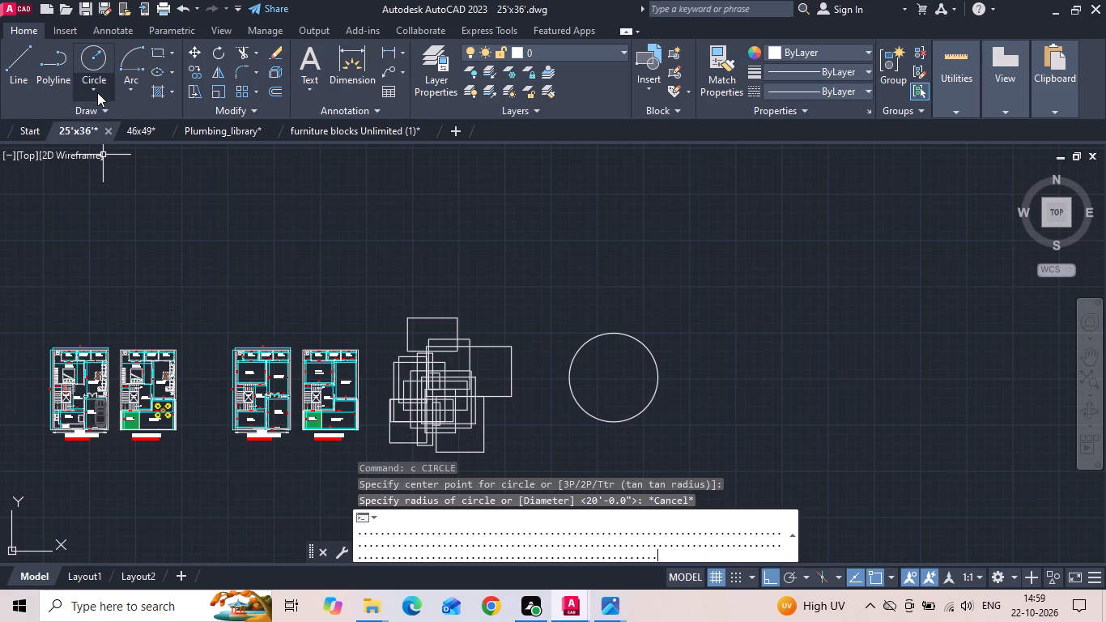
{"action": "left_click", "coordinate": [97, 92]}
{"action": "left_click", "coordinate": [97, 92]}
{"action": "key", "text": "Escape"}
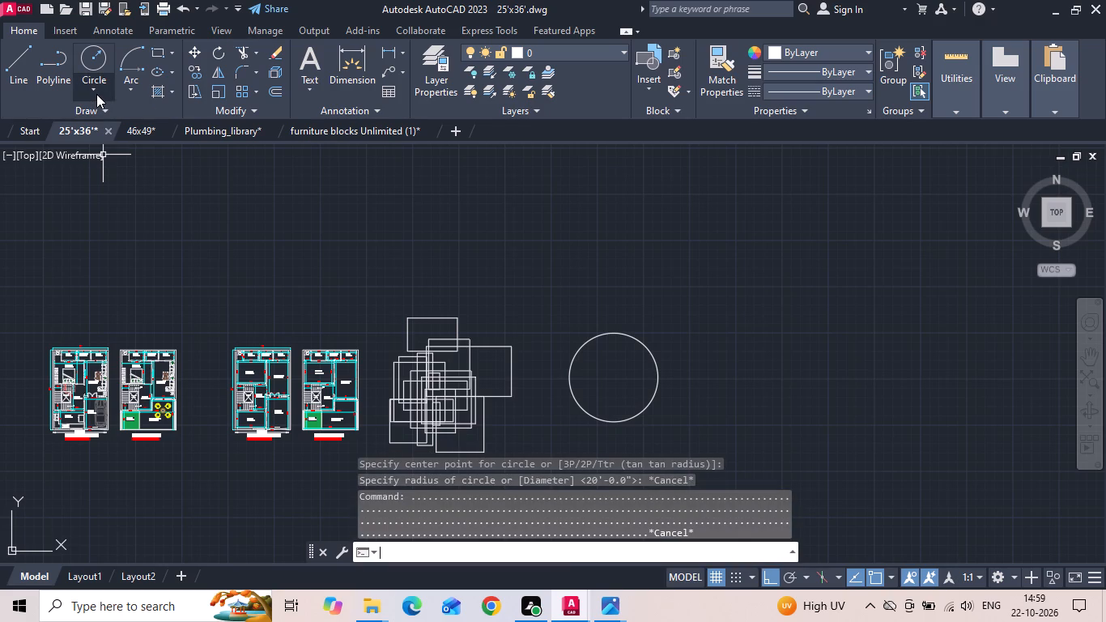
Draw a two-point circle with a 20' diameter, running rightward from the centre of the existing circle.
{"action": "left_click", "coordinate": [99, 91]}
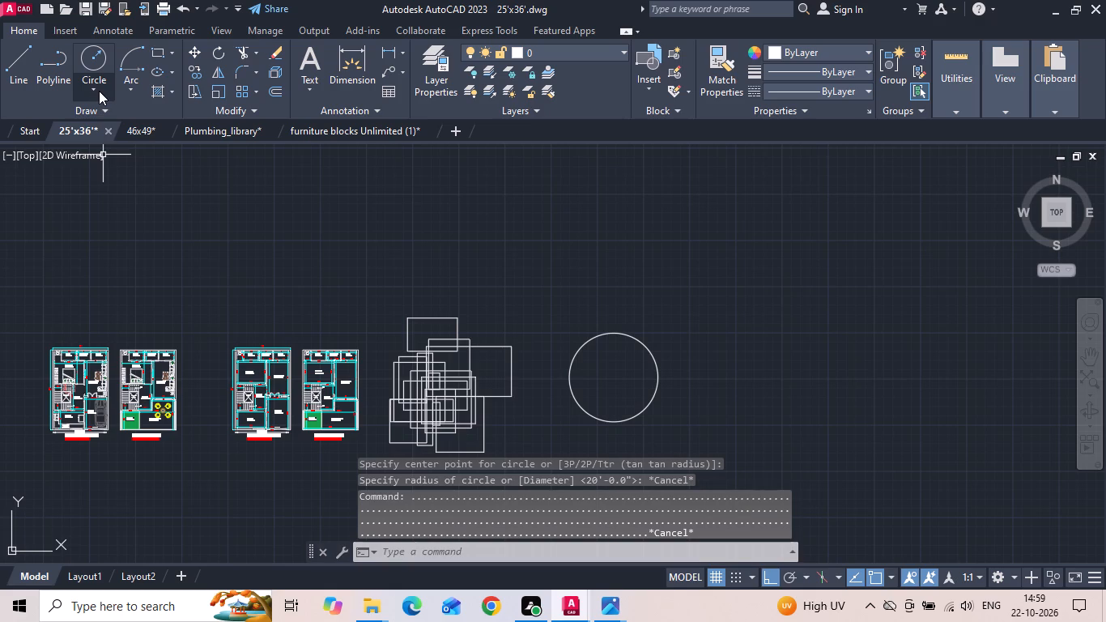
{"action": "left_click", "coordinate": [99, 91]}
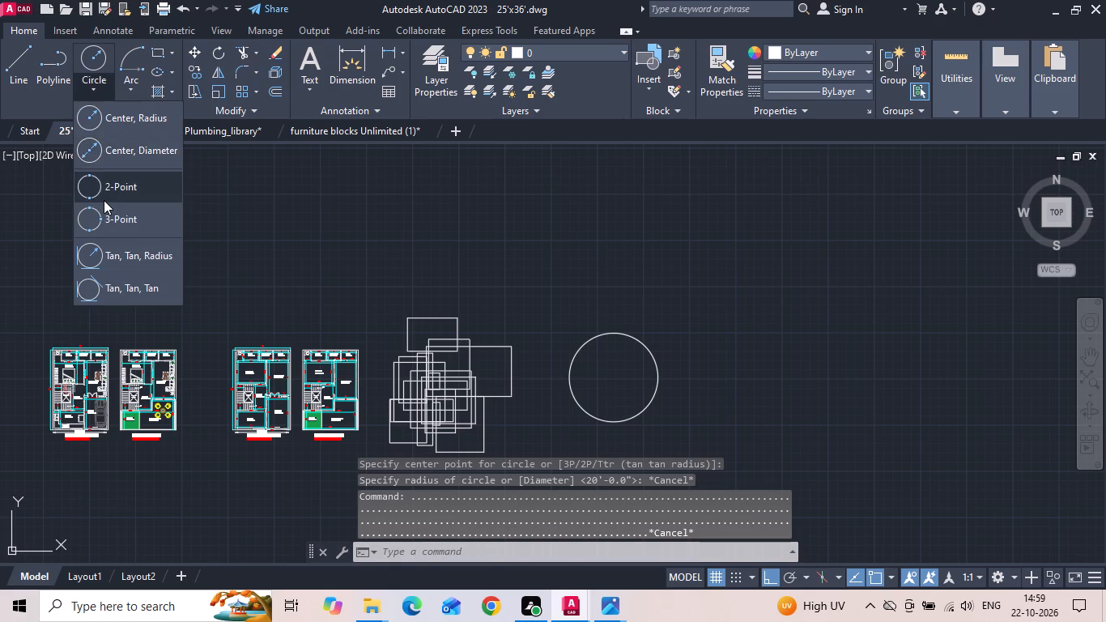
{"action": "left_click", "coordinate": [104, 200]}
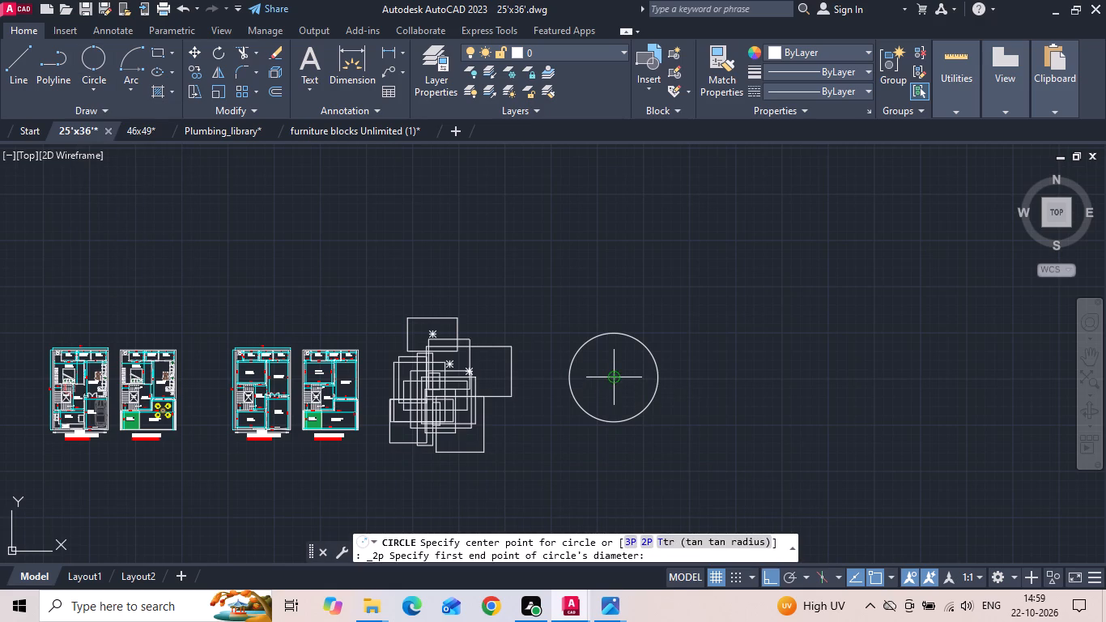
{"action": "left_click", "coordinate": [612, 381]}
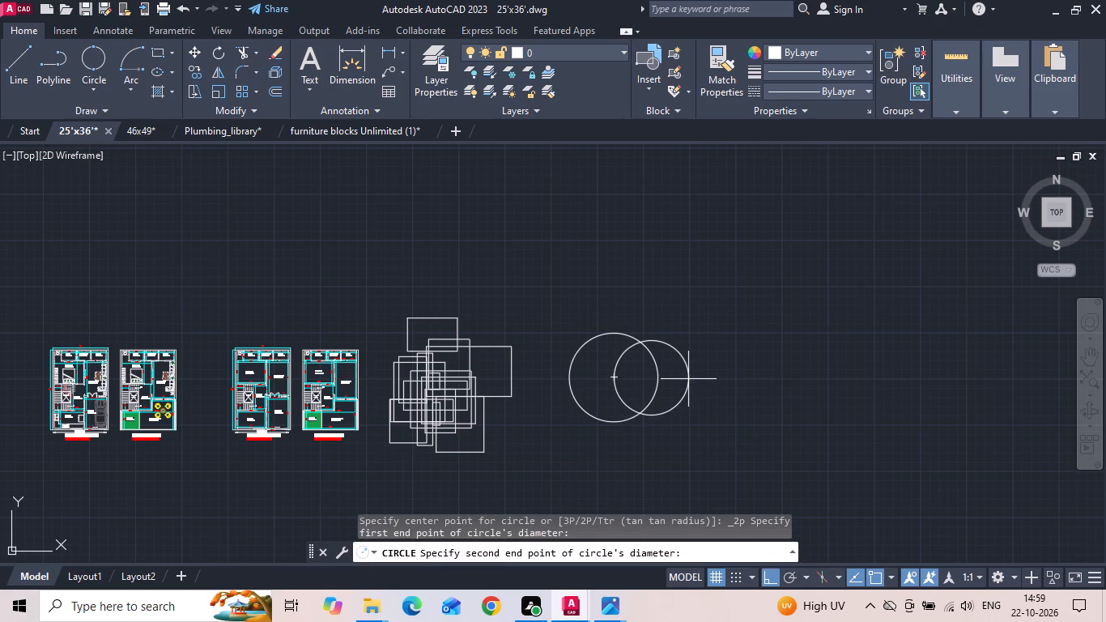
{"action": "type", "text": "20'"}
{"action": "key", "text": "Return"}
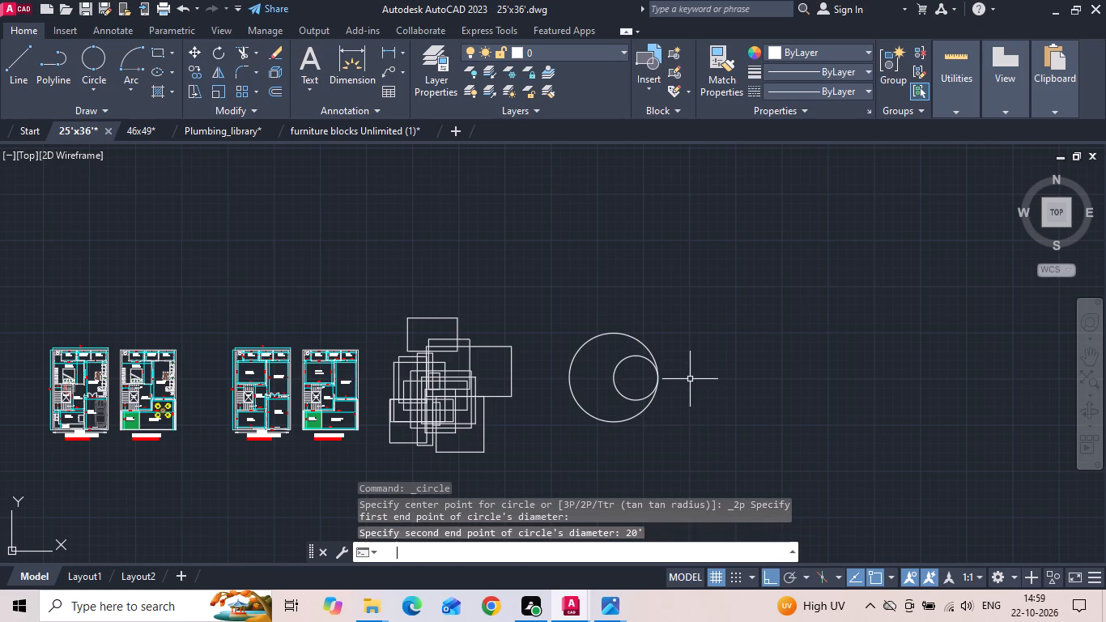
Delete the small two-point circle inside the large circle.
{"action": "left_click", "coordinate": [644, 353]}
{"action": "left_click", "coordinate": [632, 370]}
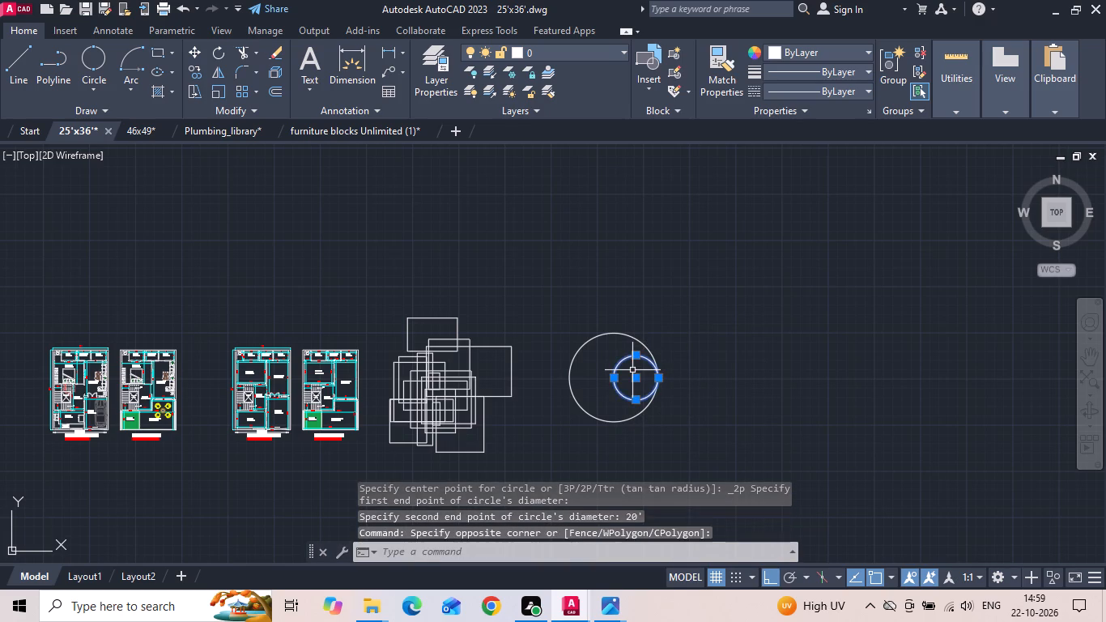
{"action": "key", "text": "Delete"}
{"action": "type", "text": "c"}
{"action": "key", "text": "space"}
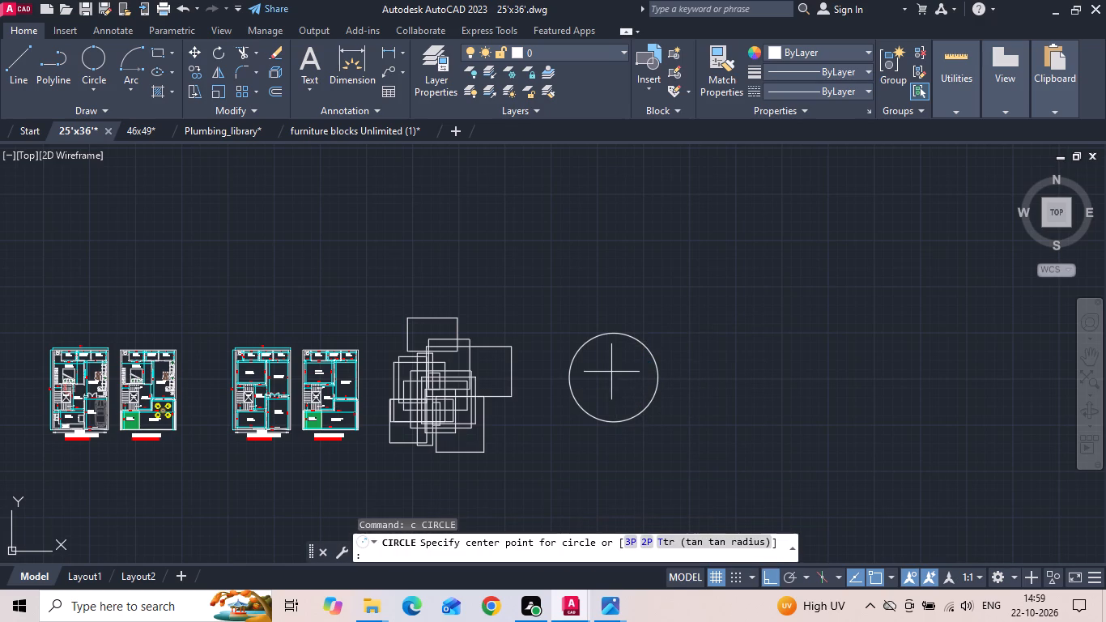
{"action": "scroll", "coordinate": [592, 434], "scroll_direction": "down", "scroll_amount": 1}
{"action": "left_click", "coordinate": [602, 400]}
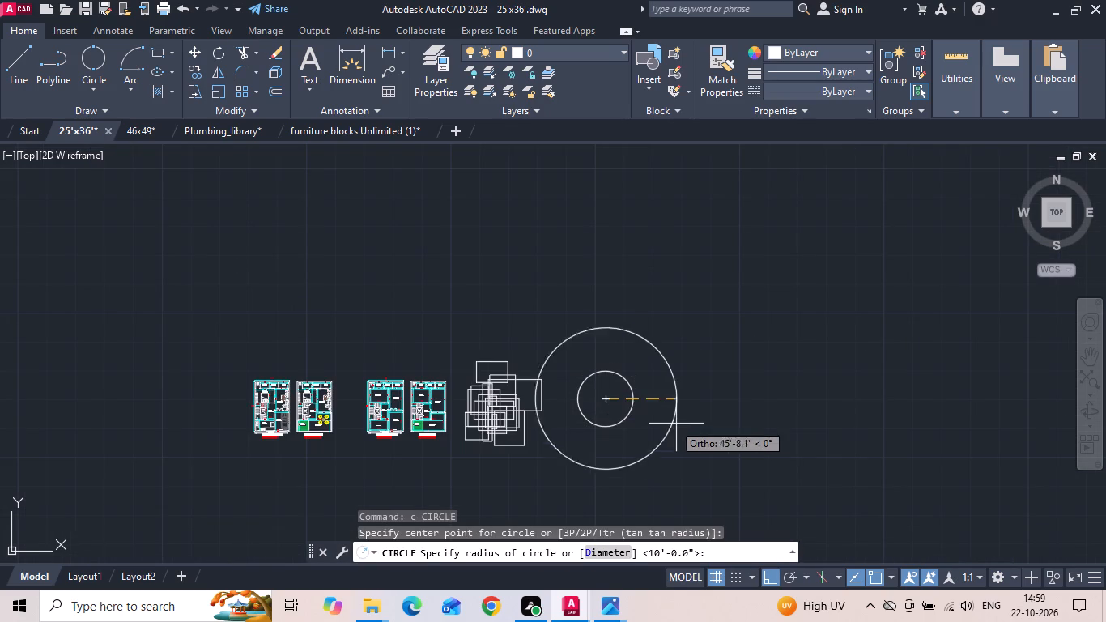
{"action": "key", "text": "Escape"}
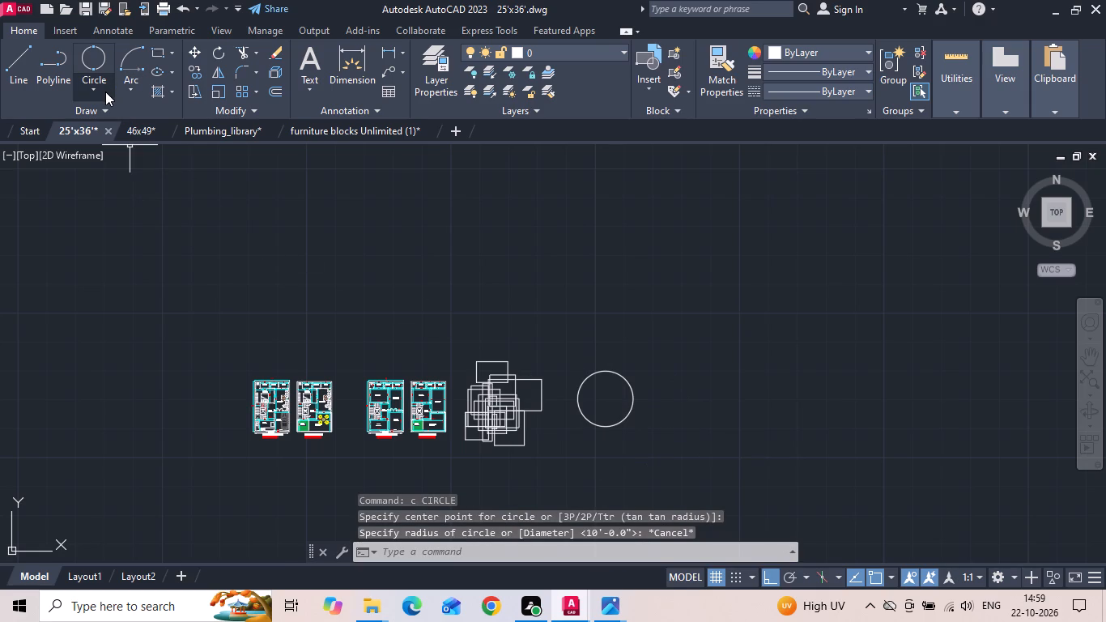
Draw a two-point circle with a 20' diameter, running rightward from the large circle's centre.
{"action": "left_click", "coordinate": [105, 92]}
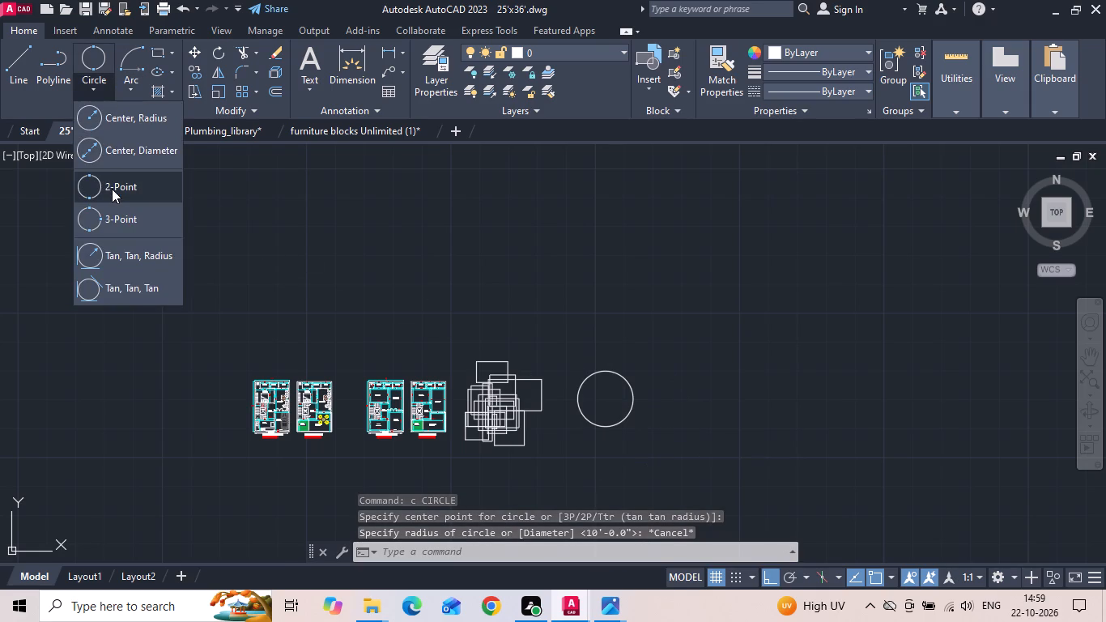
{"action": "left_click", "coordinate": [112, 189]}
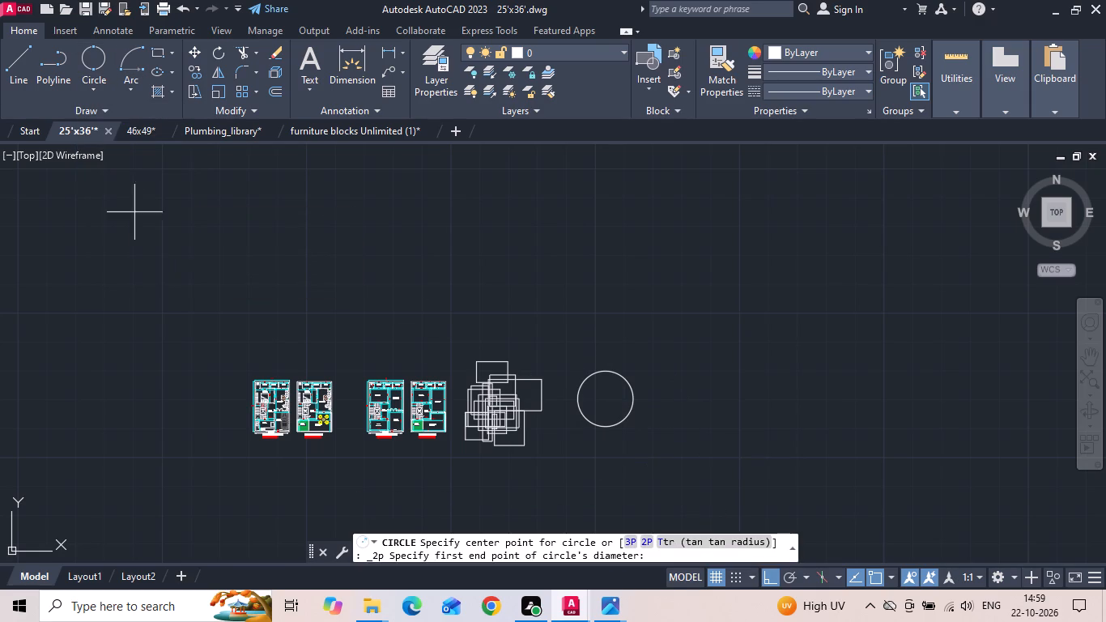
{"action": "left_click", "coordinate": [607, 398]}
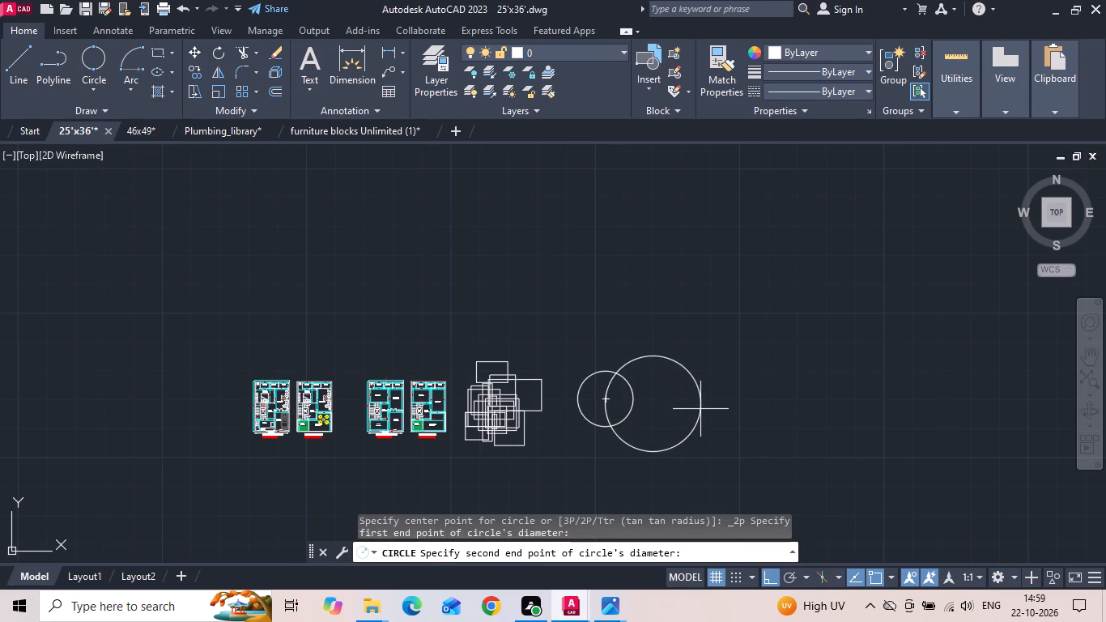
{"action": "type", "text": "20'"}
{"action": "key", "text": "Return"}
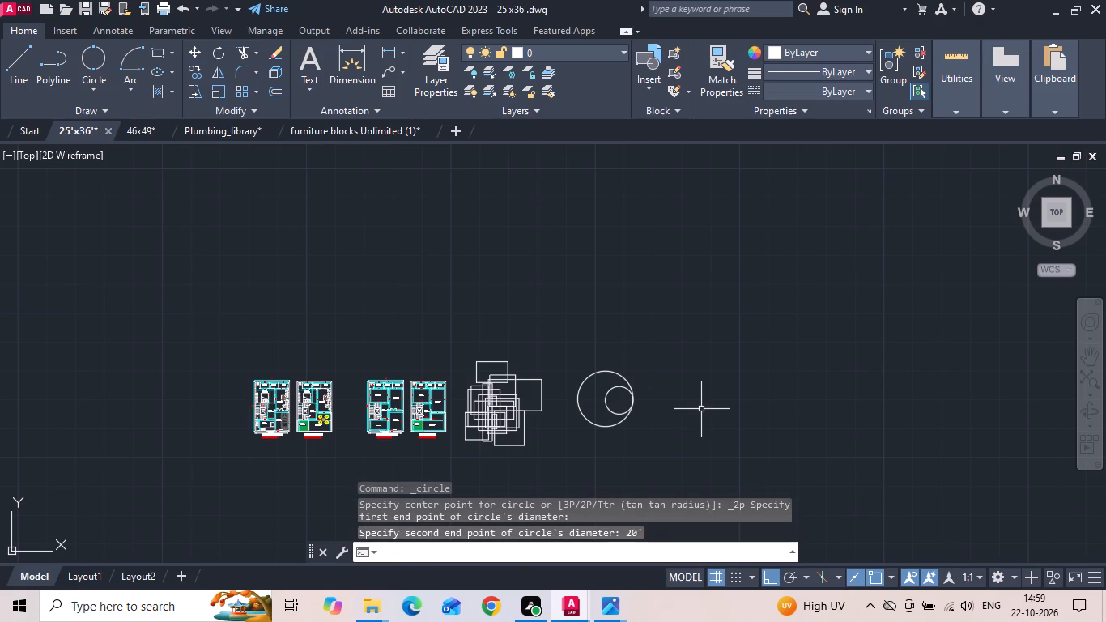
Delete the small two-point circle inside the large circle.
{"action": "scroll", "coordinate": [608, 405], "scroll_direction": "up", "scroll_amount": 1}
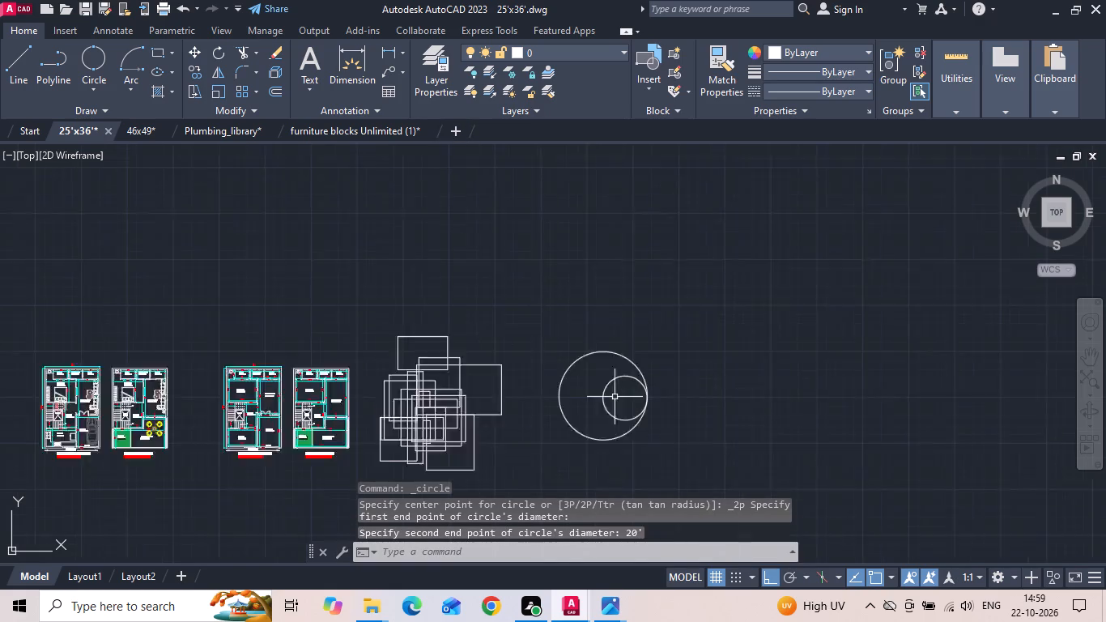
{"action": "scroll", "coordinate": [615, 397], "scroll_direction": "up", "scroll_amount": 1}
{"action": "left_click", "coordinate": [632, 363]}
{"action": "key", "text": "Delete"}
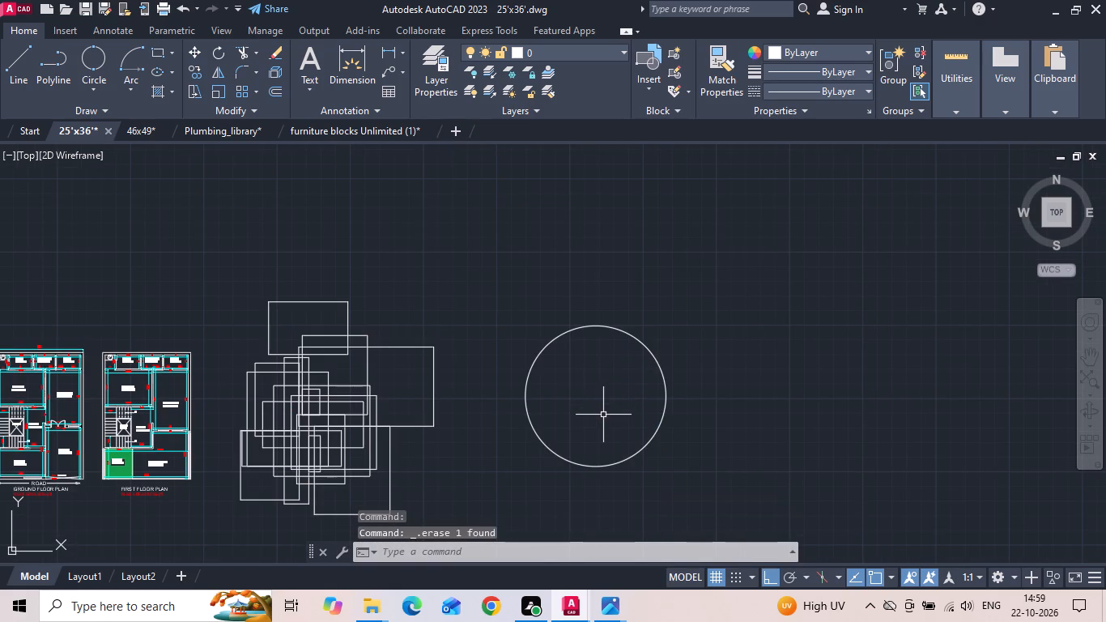
Draw a two-point circle with a 40' diameter, running rightward from the first circle's centre so the two overlap.
{"action": "type", "text": "c"}
{"action": "key", "text": "space"}
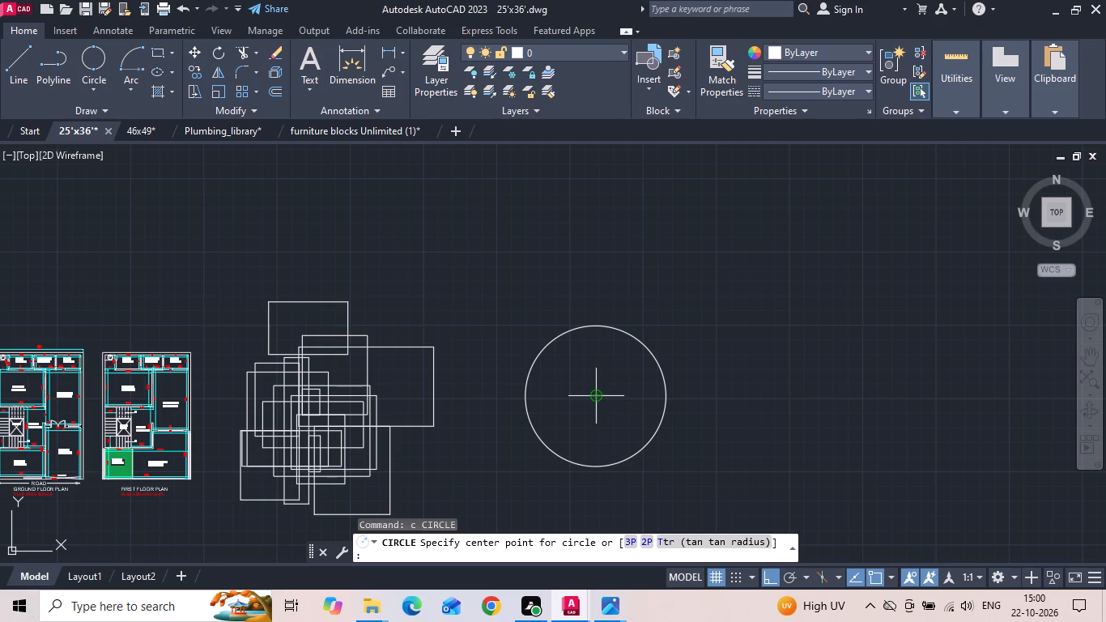
{"action": "left_click", "coordinate": [646, 543]}
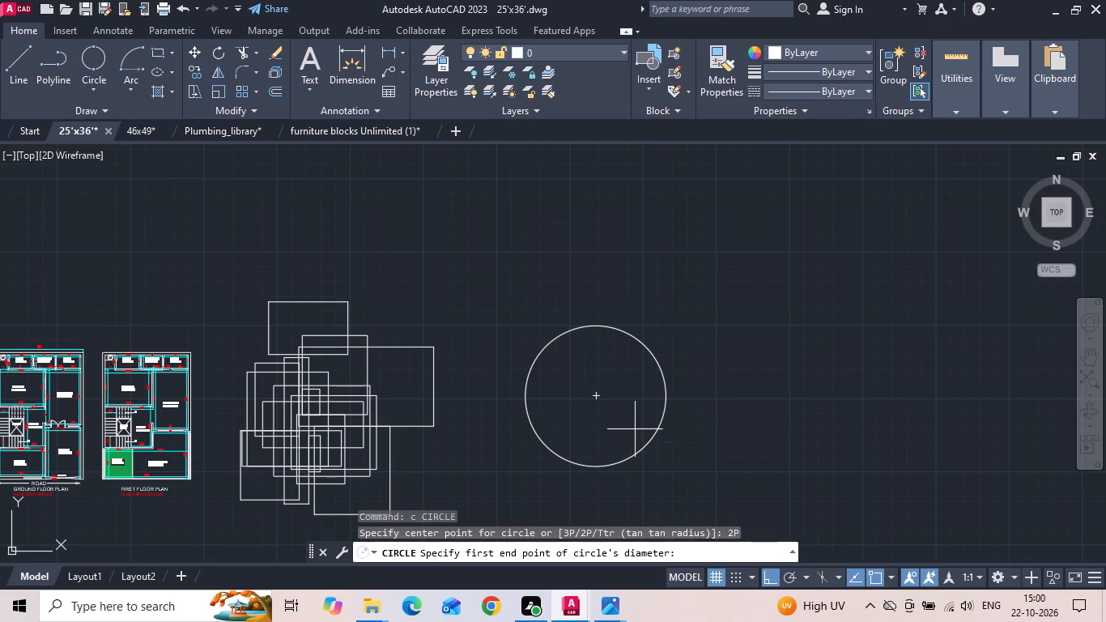
{"action": "left_click", "coordinate": [596, 394]}
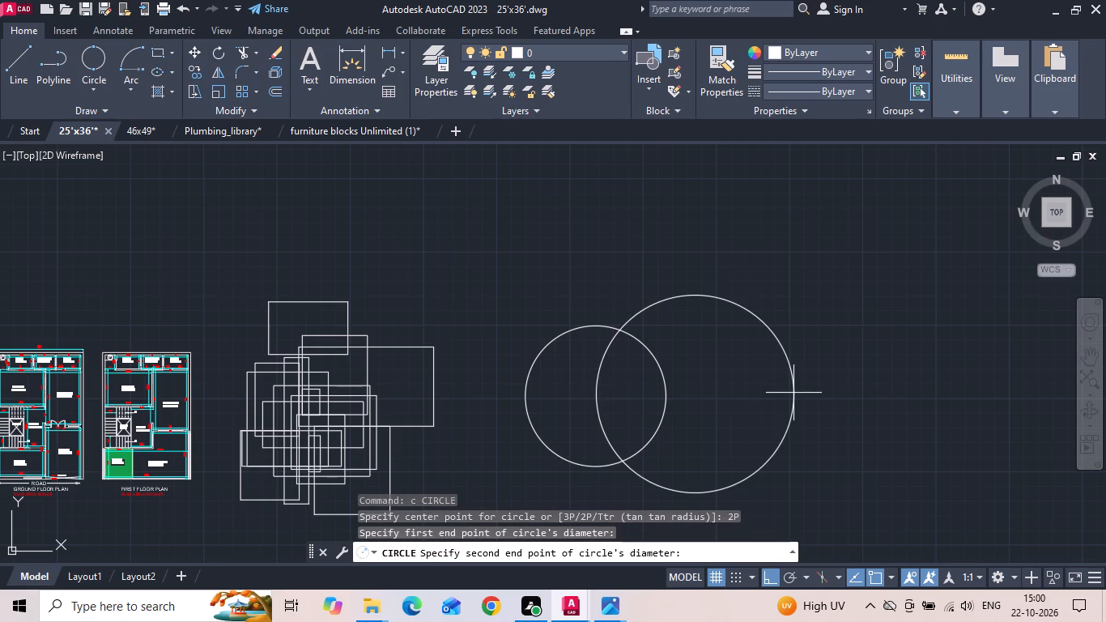
{"action": "type", "text": "40'"}
{"action": "key", "text": "Return"}
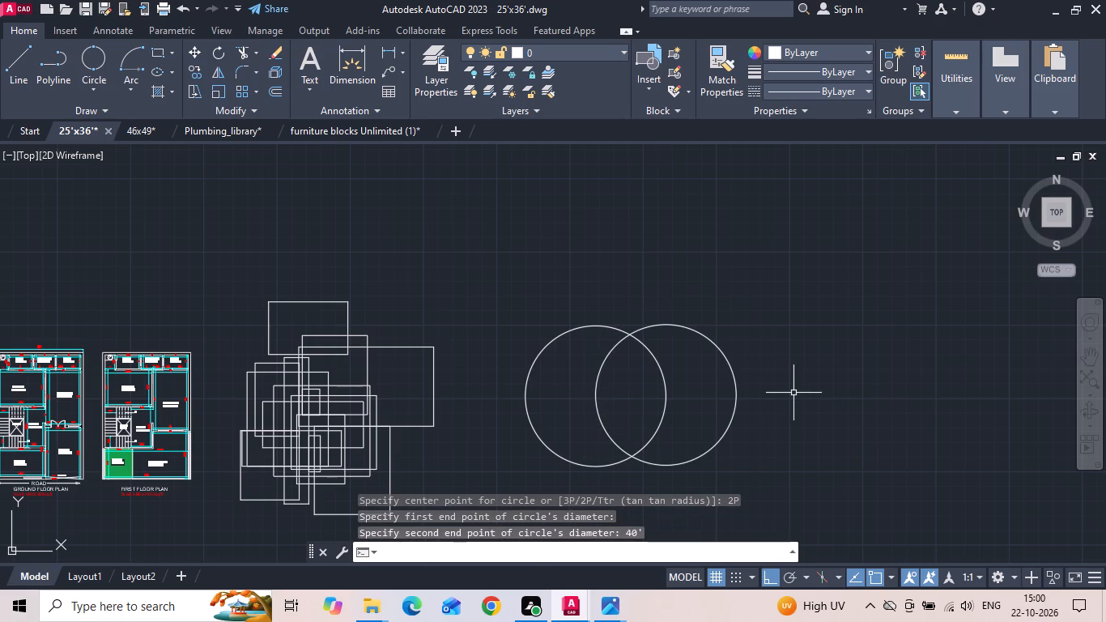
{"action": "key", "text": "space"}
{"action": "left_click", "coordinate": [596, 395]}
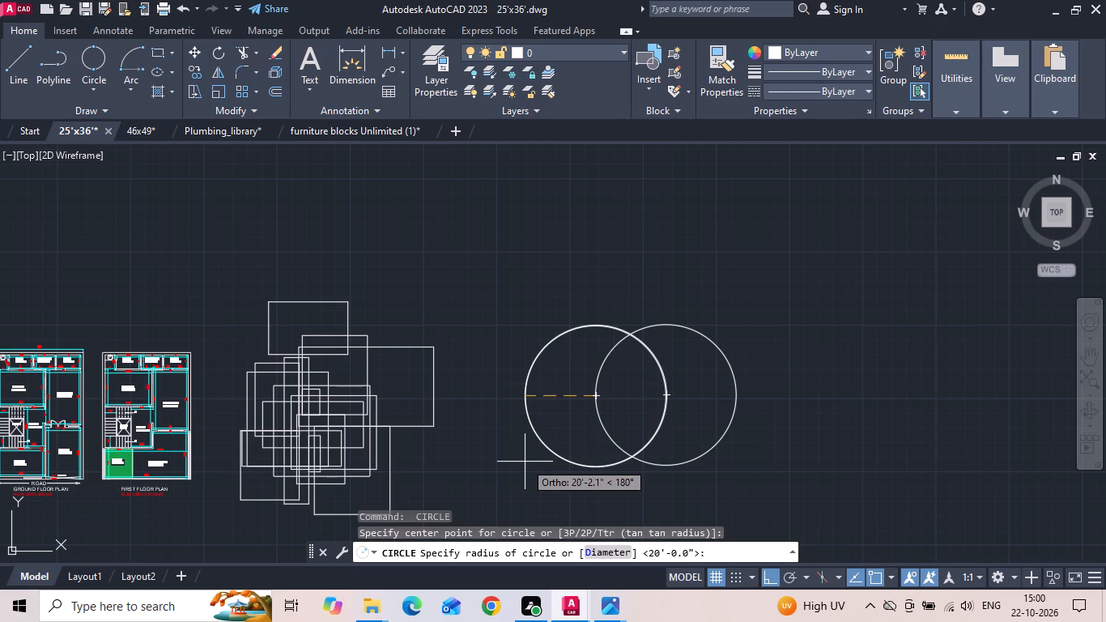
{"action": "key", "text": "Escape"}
Draw three 20'-radius circles centred on the first circle's top, bottom and left quadrants, each passing through its centre.
{"action": "key", "text": "c"}
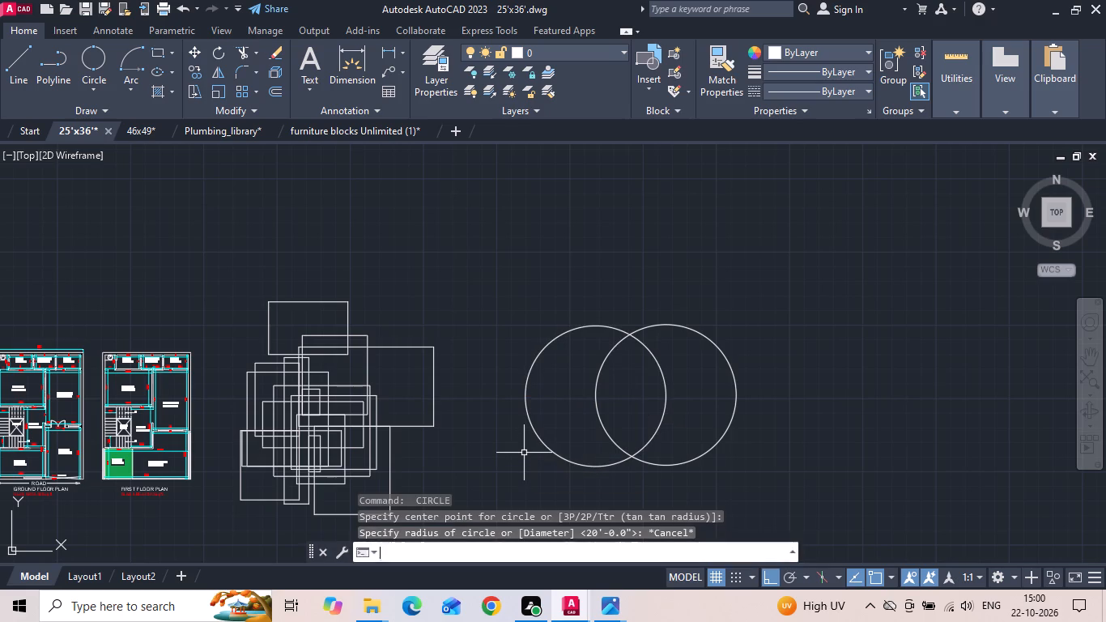
{"action": "key", "text": "space"}
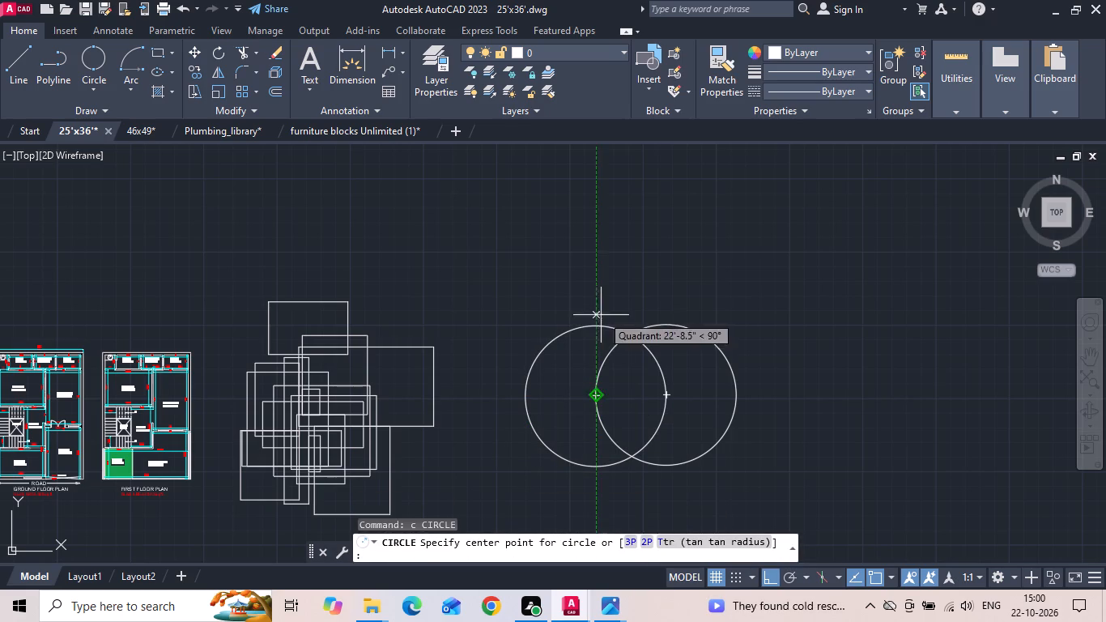
{"action": "left_click", "coordinate": [594, 322]}
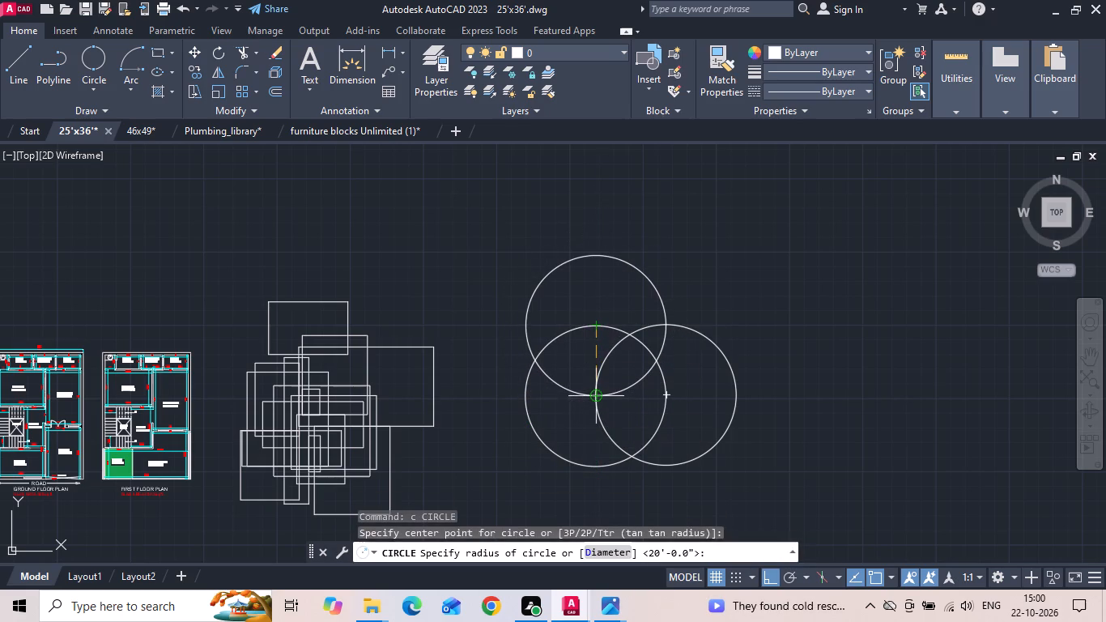
{"action": "left_click", "coordinate": [598, 397]}
{"action": "key", "text": "space"}
{"action": "left_click", "coordinate": [598, 398]}
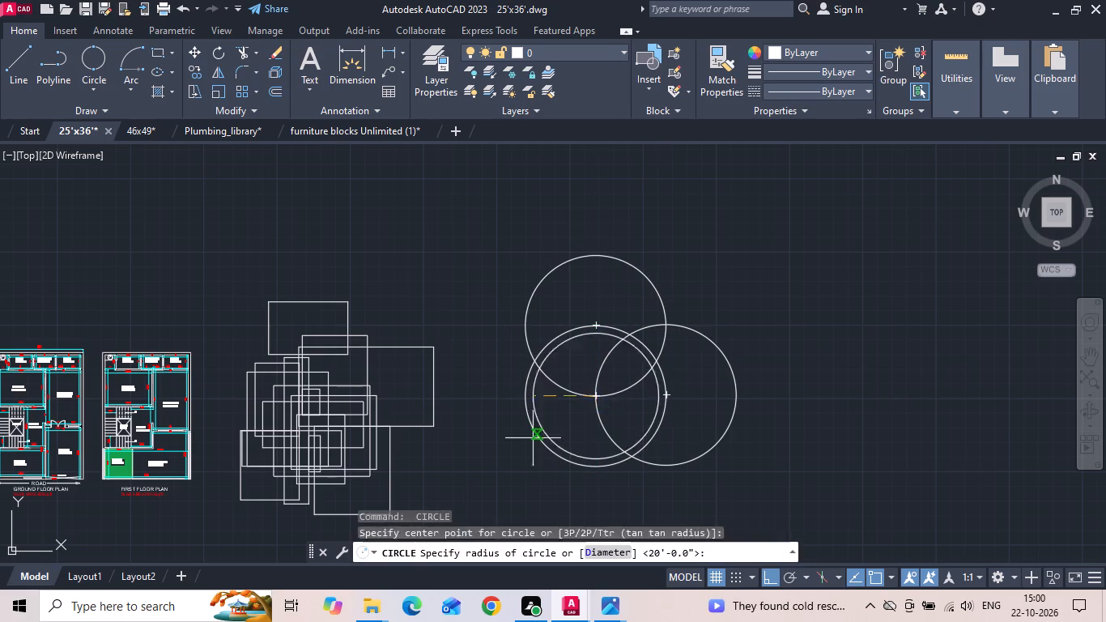
{"action": "key", "text": "Escape"}
{"action": "key", "text": "space"}
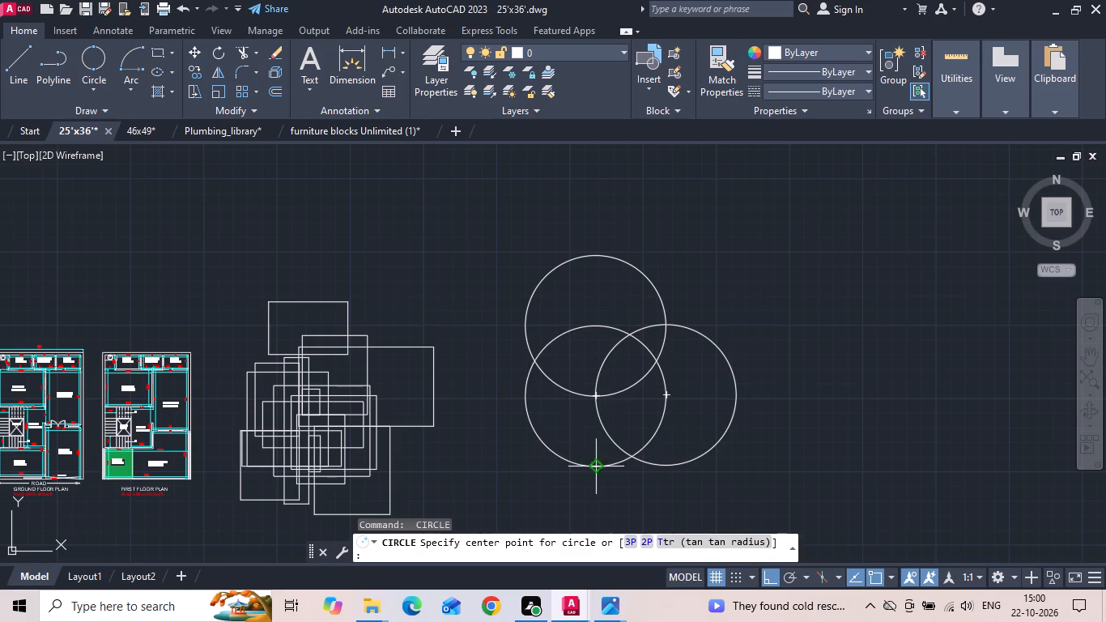
{"action": "left_click", "coordinate": [598, 471]}
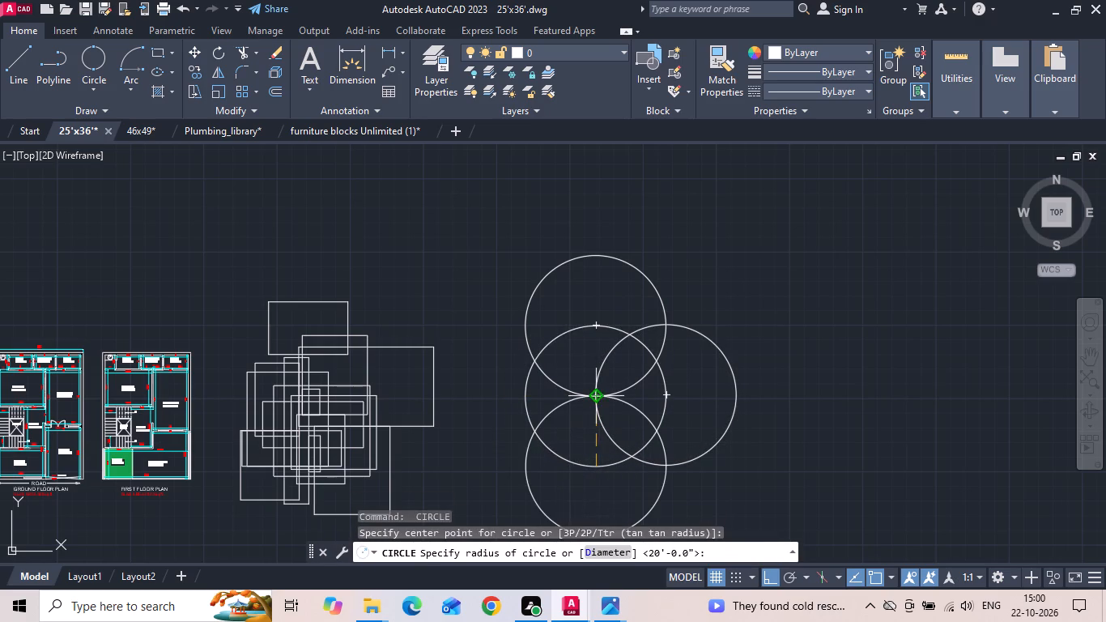
{"action": "left_click", "coordinate": [598, 394]}
{"action": "key", "text": "space"}
{"action": "left_click", "coordinate": [521, 397]}
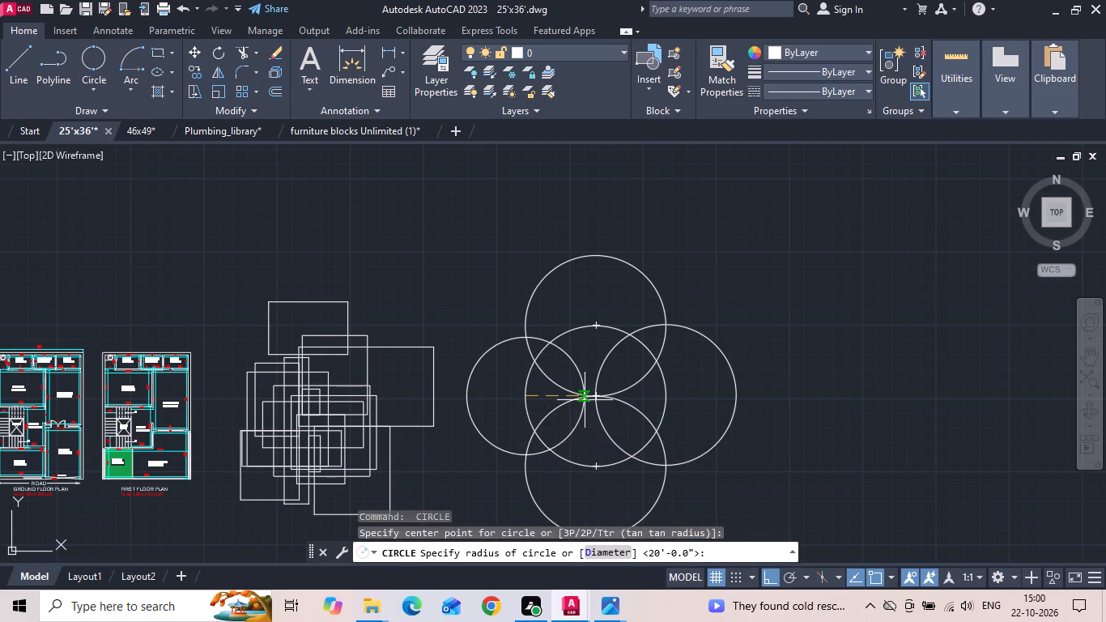
{"action": "left_click", "coordinate": [599, 398]}
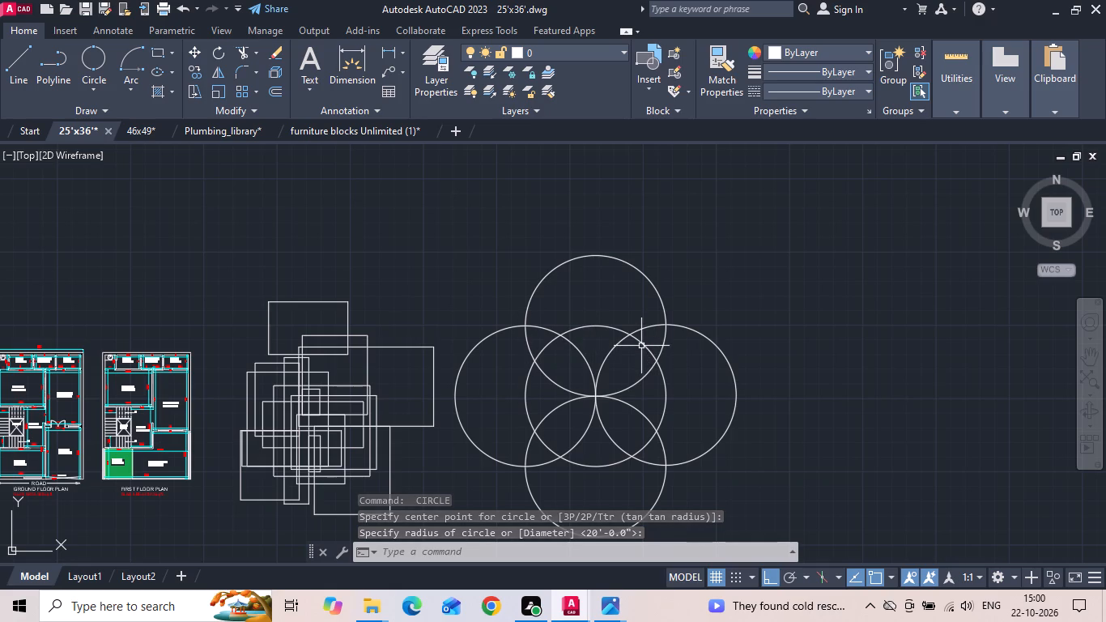
Draw four circles of about 28' radius centred on the outer circles' diagonal meeting points, each reaching the pattern's common centre.
{"action": "key", "text": "space"}
{"action": "left_click", "coordinate": [671, 325]}
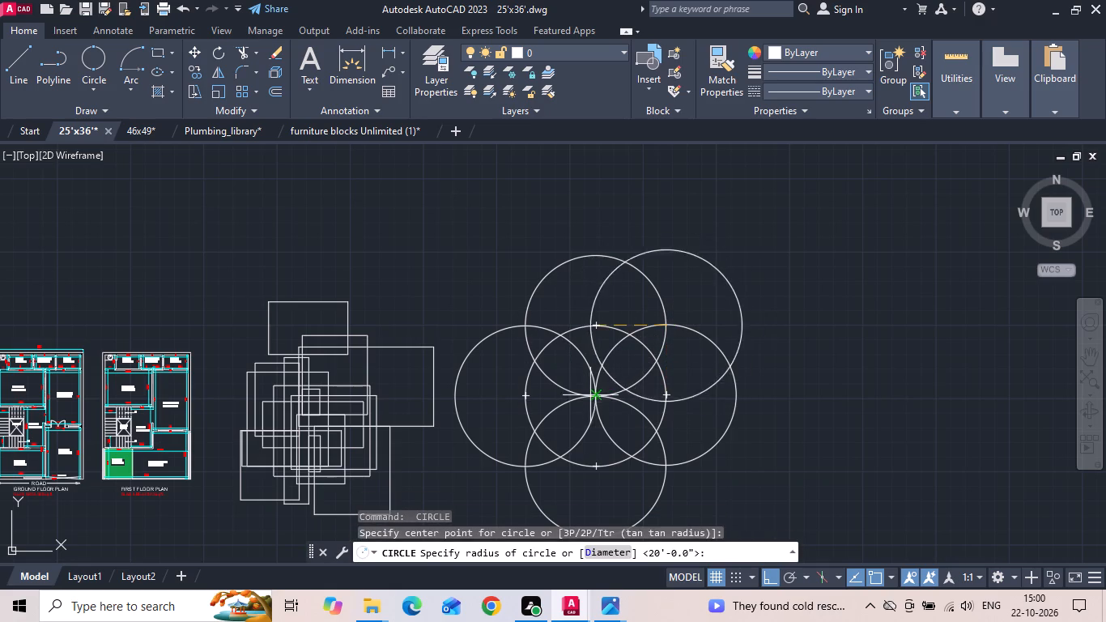
{"action": "left_click", "coordinate": [593, 393]}
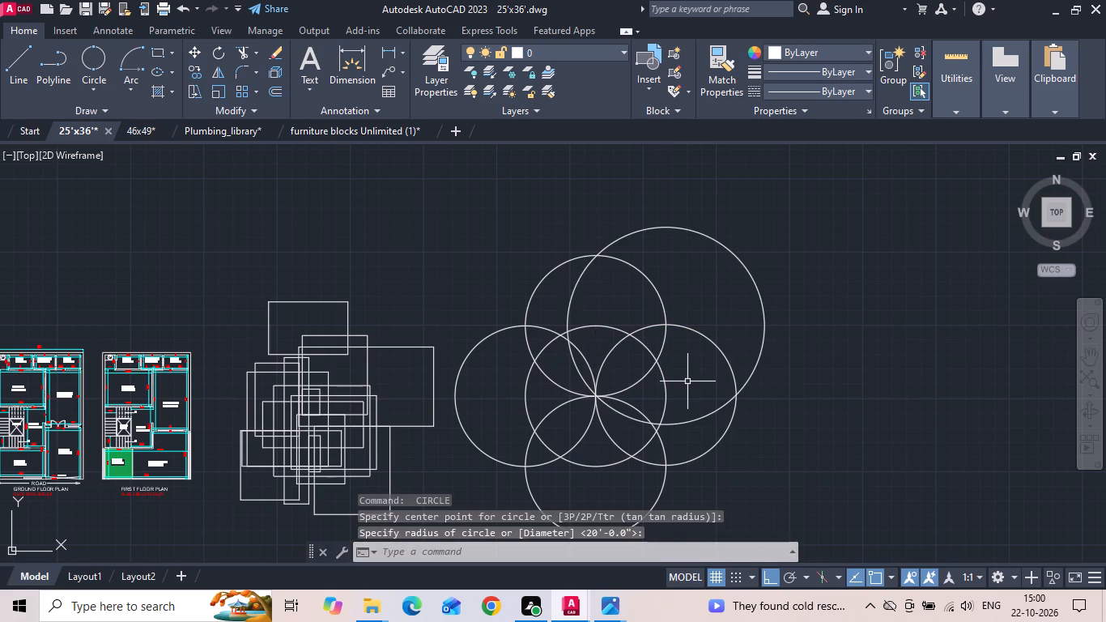
{"action": "key", "text": "space"}
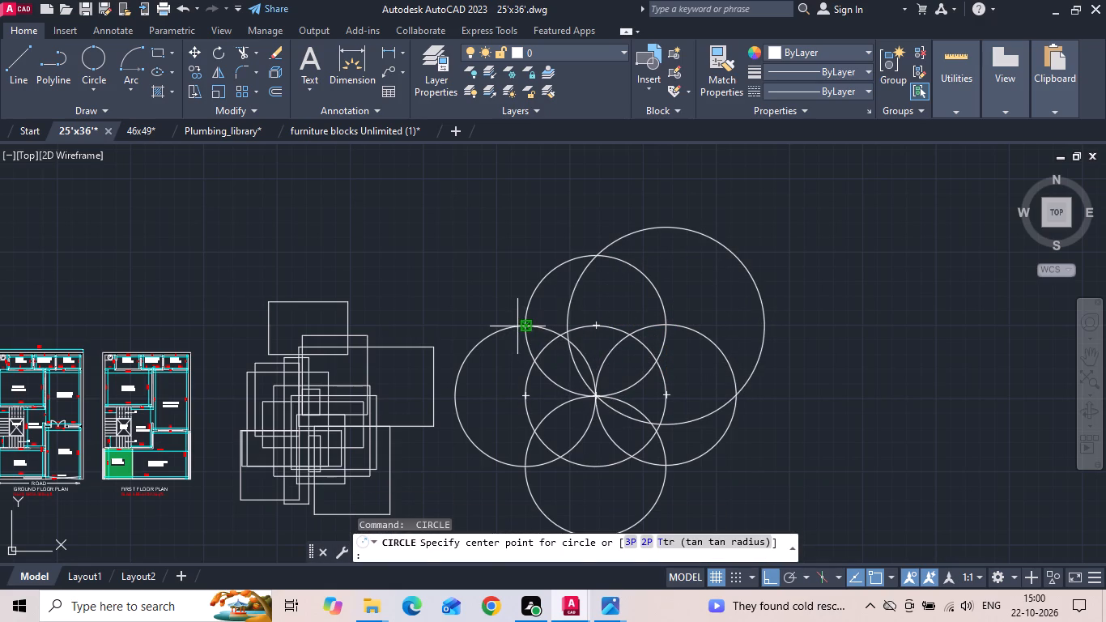
{"action": "left_click", "coordinate": [525, 326]}
{"action": "left_click", "coordinate": [597, 397]}
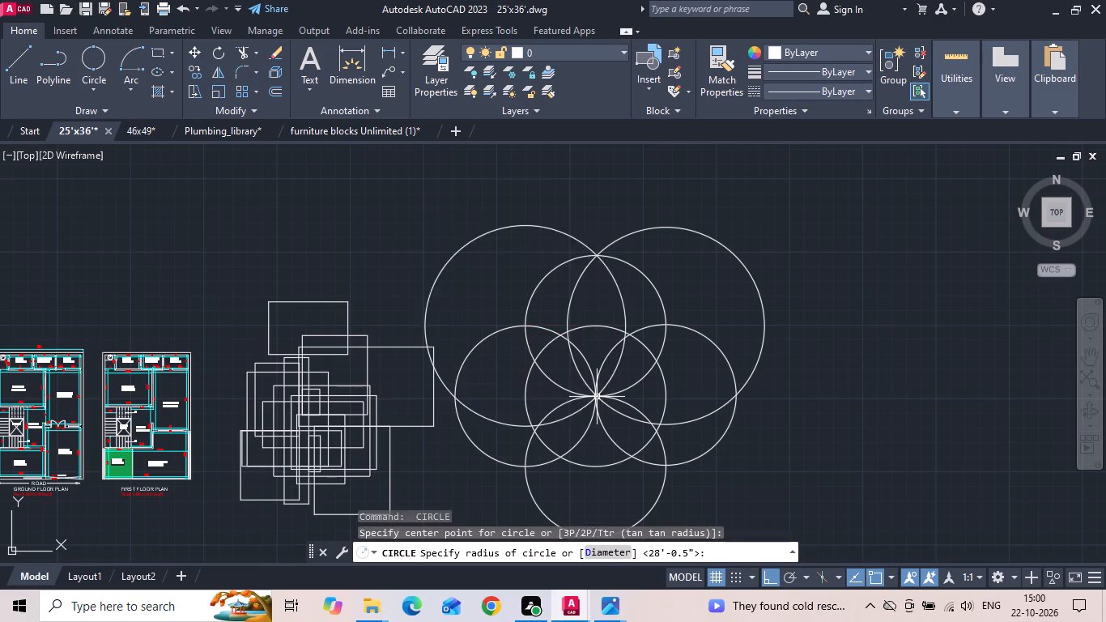
{"action": "key", "text": "space"}
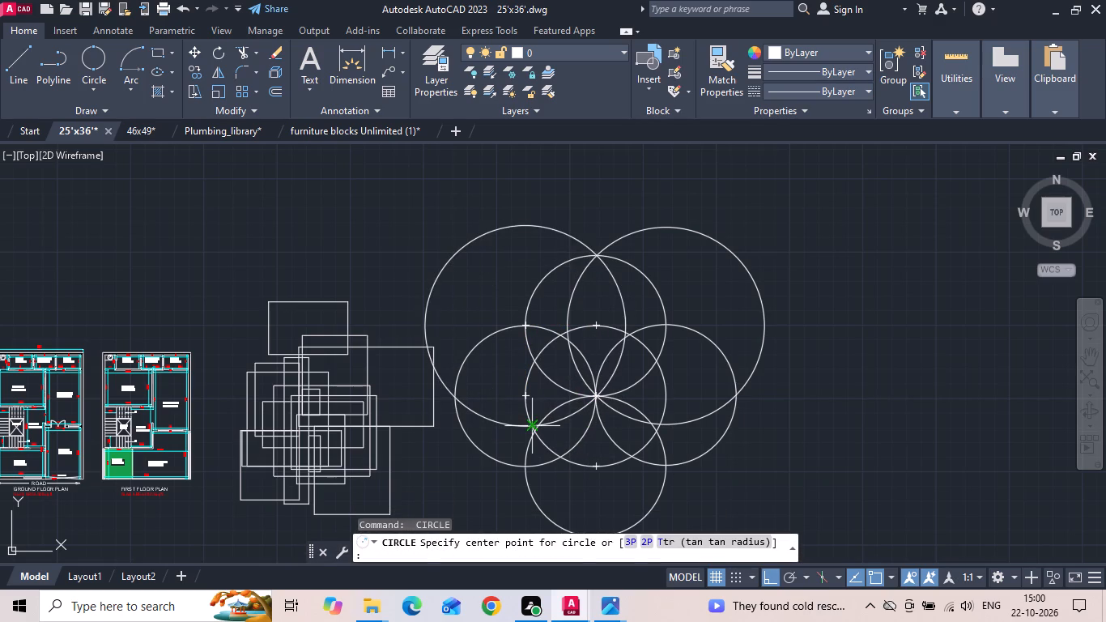
{"action": "left_click", "coordinate": [523, 469]}
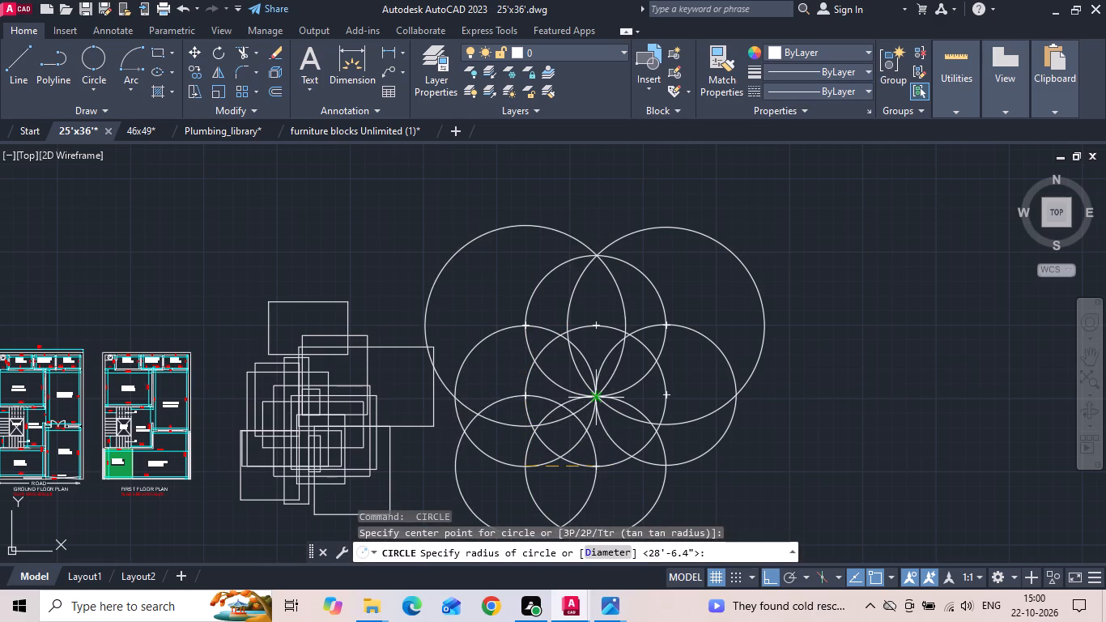
{"action": "left_click", "coordinate": [598, 396]}
{"action": "middle_click_drag", "start_coordinate": [560, 405], "coordinate": [579, 315]}
{"action": "key", "text": "space"}
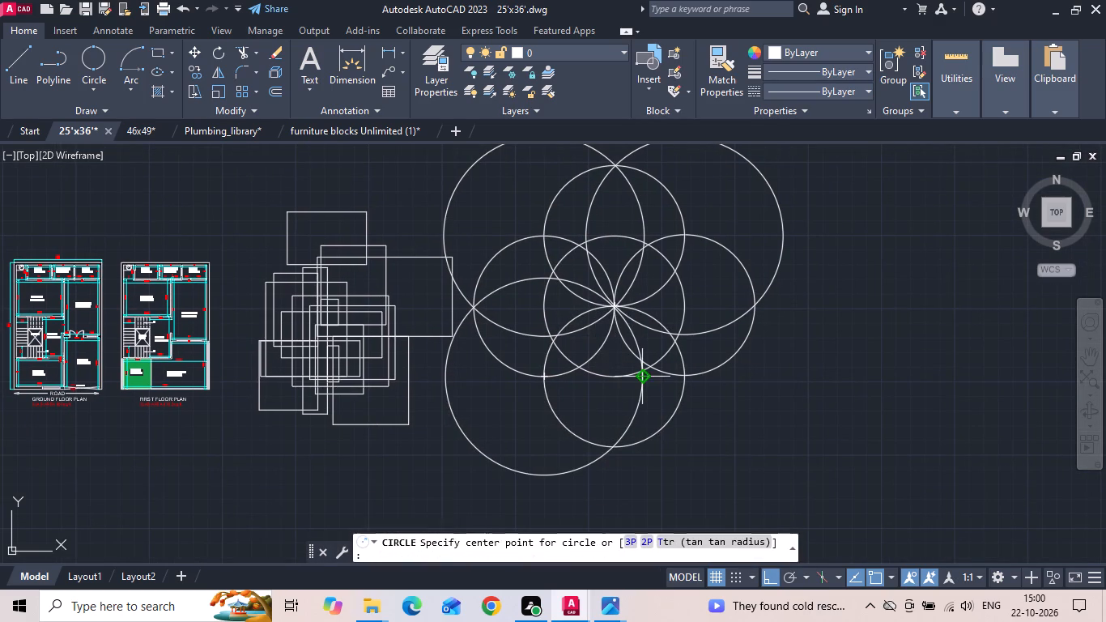
{"action": "left_click", "coordinate": [682, 379]}
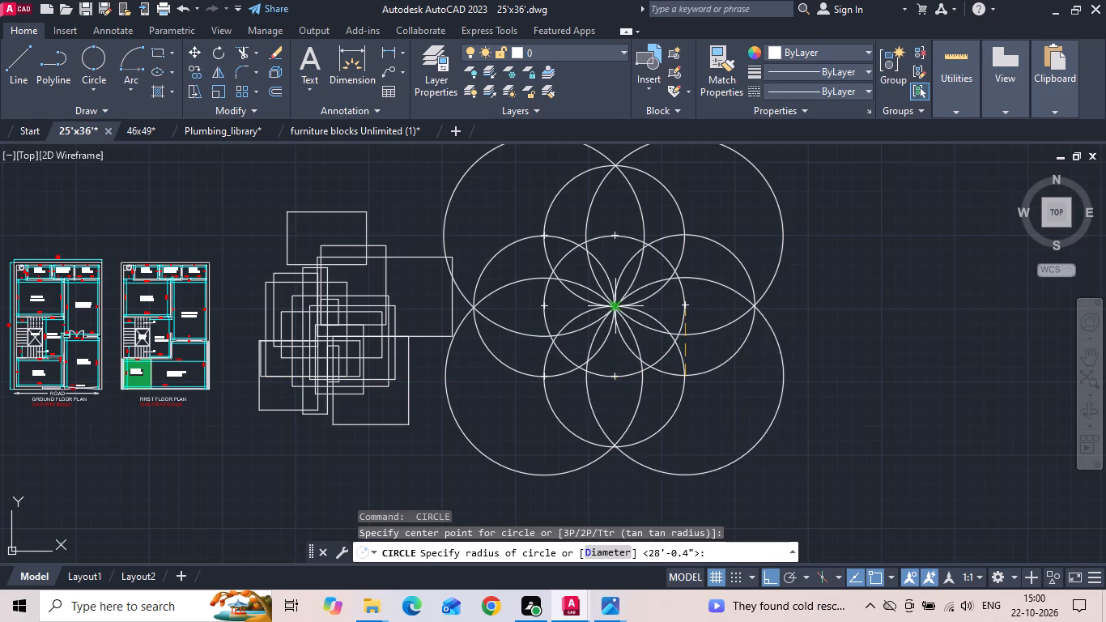
{"action": "left_click", "coordinate": [617, 305]}
Draw another circle of about 28'-6" radius centred on the pattern's upper-right meeting point and reaching the common centre.
{"action": "scroll", "coordinate": [627, 419], "scroll_direction": "down", "scroll_amount": 1}
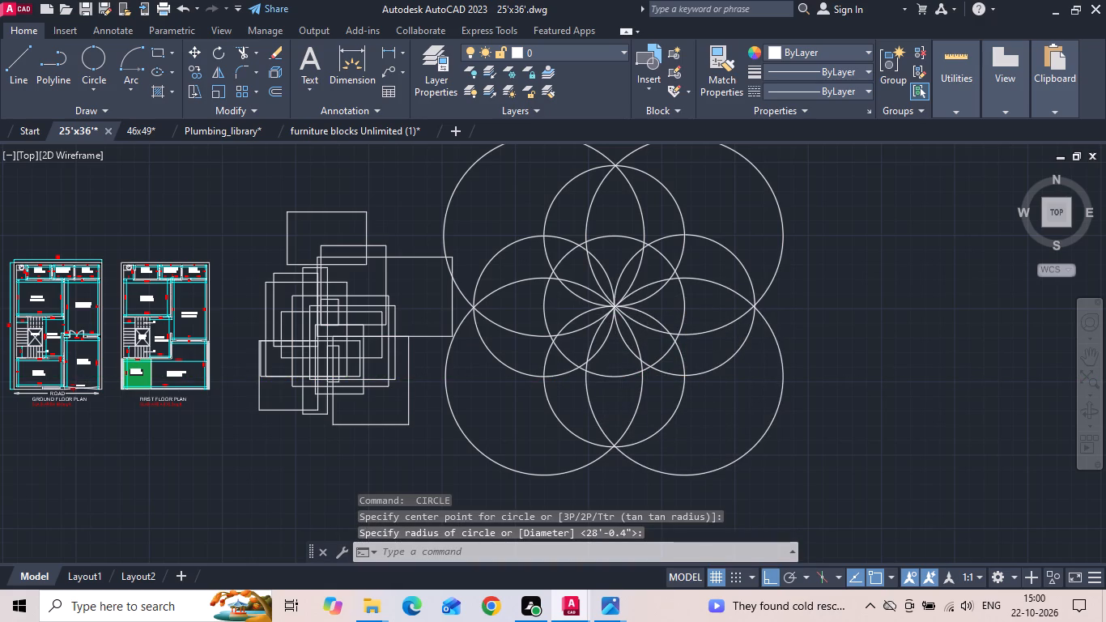
{"action": "key", "text": "space"}
{"action": "left_click", "coordinate": [661, 303]}
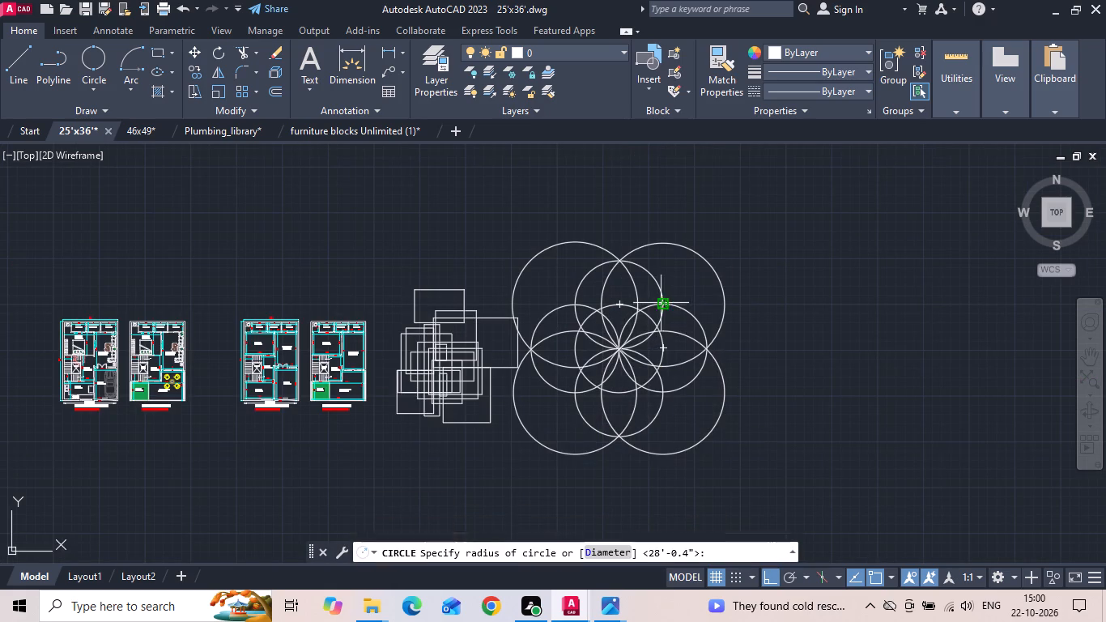
{"action": "left_click", "coordinate": [622, 345]}
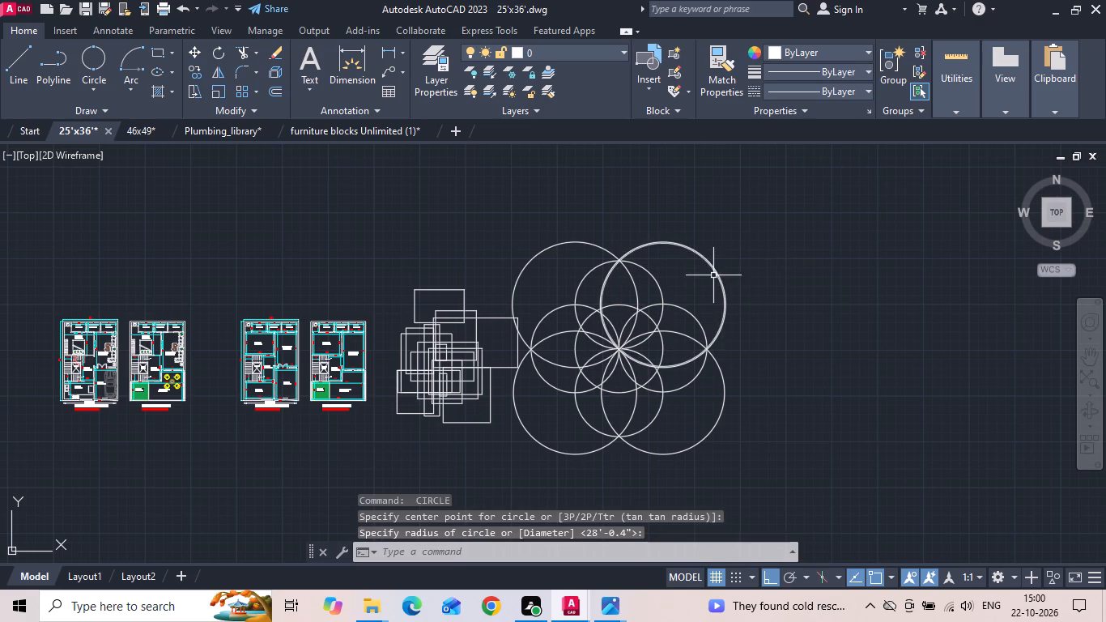
Delete the slightly smaller of the two nearly coincident upper-right circles.
{"action": "scroll", "coordinate": [577, 317], "scroll_direction": "up", "scroll_amount": 2}
{"action": "scroll", "coordinate": [718, 450], "scroll_direction": "up", "scroll_amount": 3}
{"action": "left_click", "coordinate": [593, 266]}
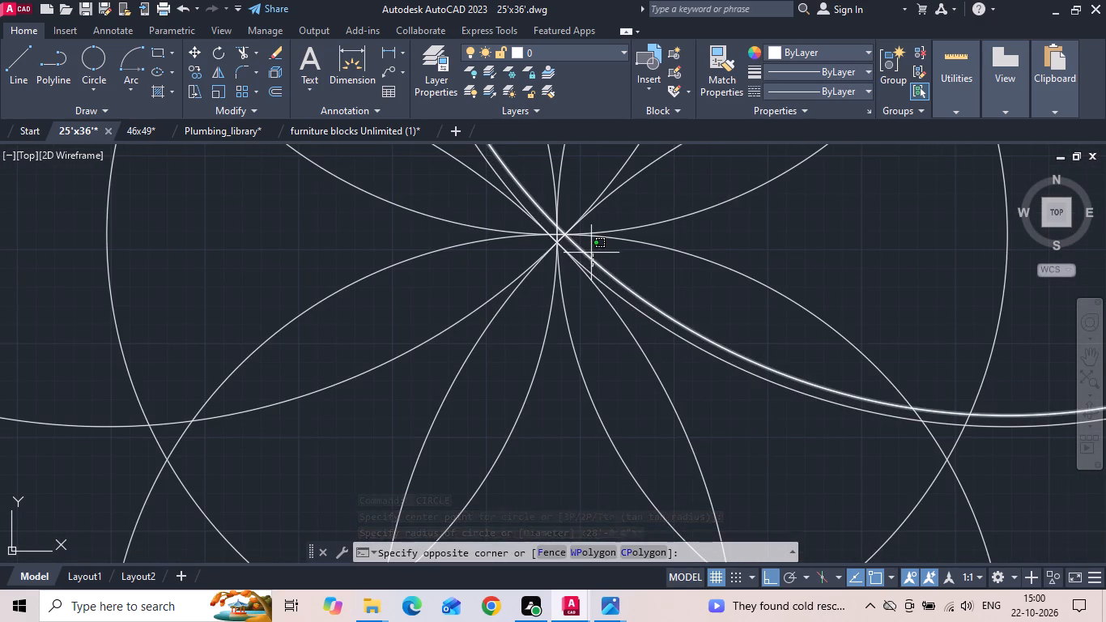
{"action": "left_click", "coordinate": [587, 250]}
{"action": "key", "text": "Delete"}
{"action": "scroll", "coordinate": [671, 422], "scroll_direction": "down", "scroll_amount": 3}
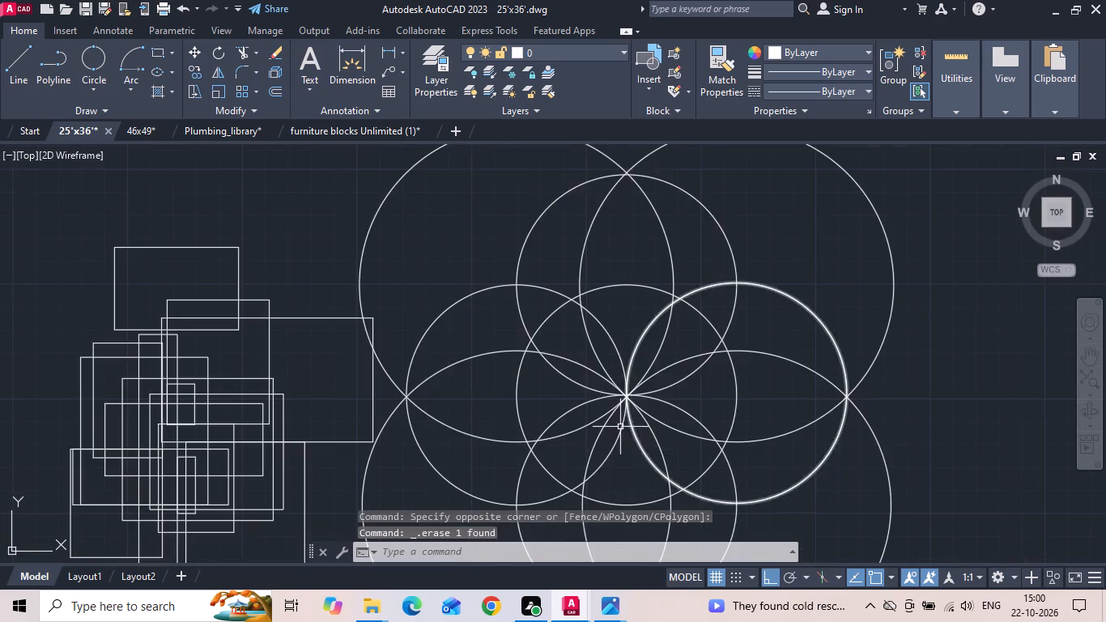
{"action": "scroll", "coordinate": [579, 322], "scroll_direction": "down", "scroll_amount": 1}
{"action": "key", "text": "space"}
{"action": "key", "text": "Escape"}
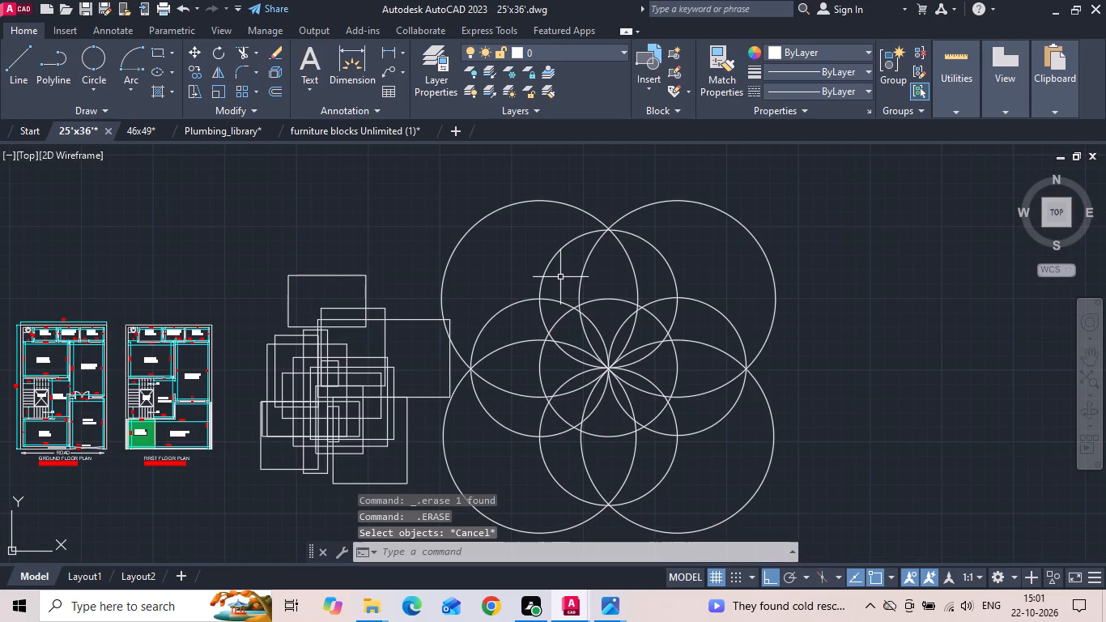
Draw a 40'-radius circle centred on the topmost intersection of the upper circles and reaching the pattern's common centre.
{"action": "type", "text": "c"}
{"action": "key", "text": "space"}
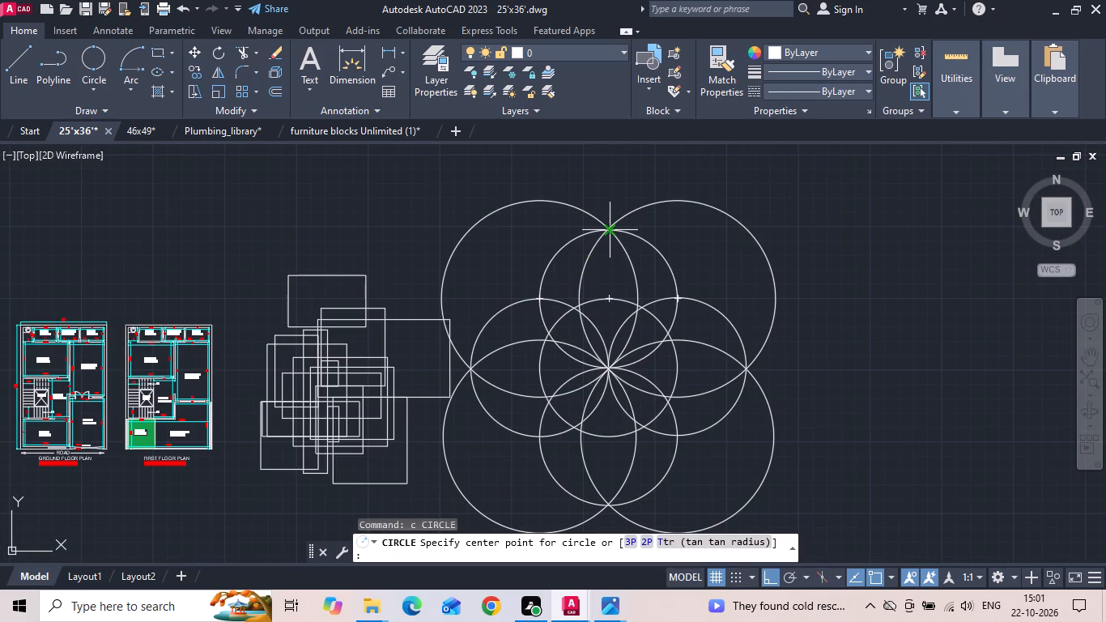
{"action": "left_click", "coordinate": [608, 232]}
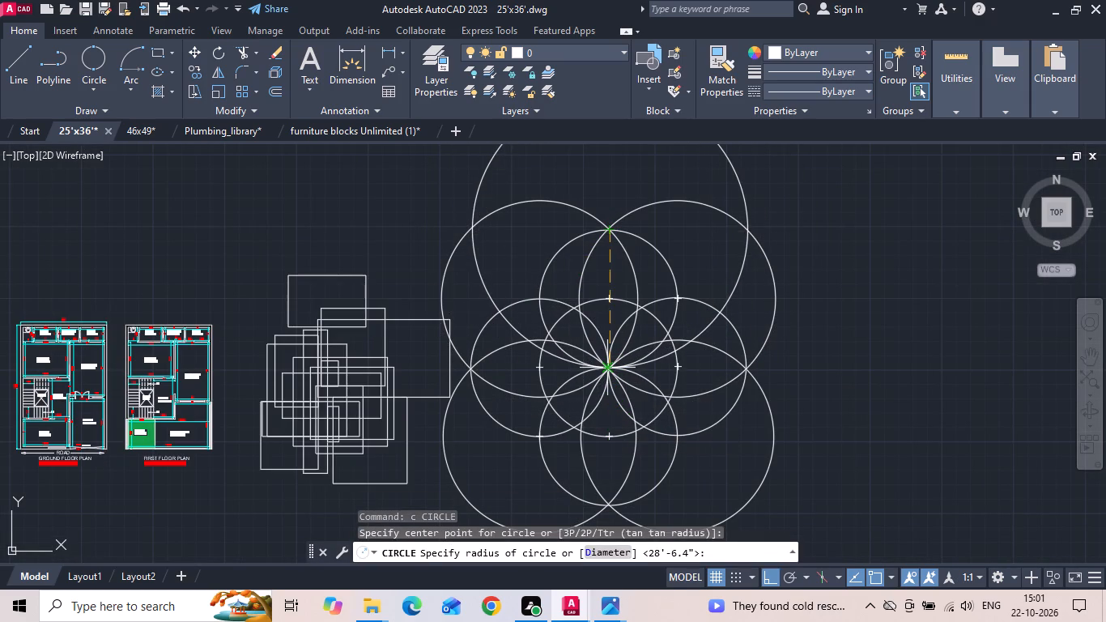
{"action": "left_click", "coordinate": [606, 369]}
{"action": "key", "text": "space"}
{"action": "left_click", "coordinate": [607, 369]}
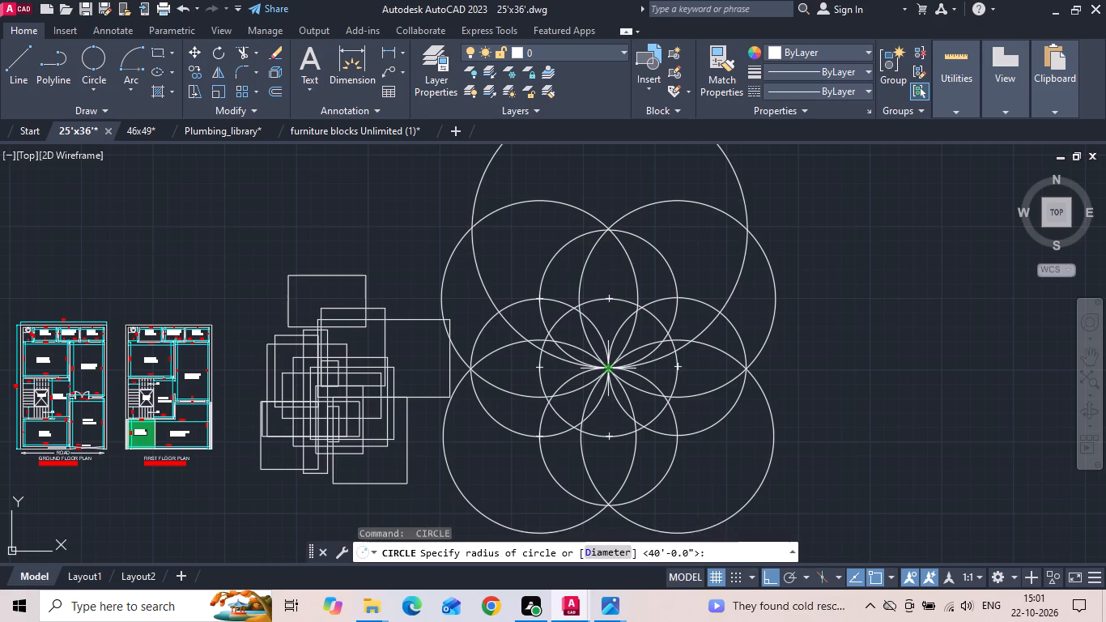
{"action": "key", "text": "Escape"}
{"action": "scroll", "coordinate": [614, 330], "scroll_direction": "down", "scroll_amount": 2}
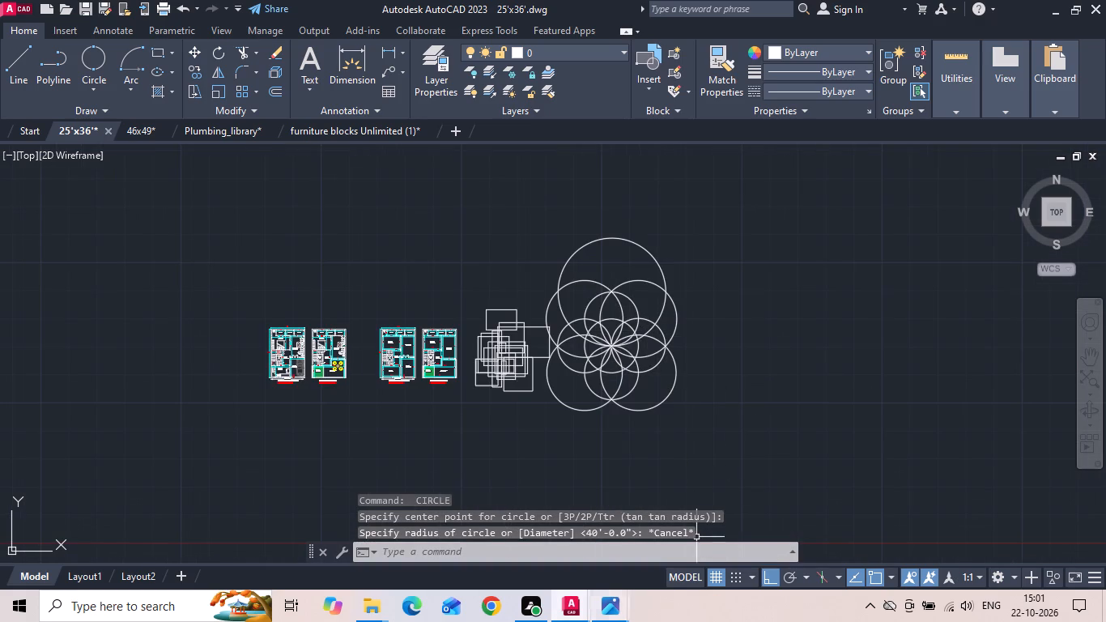
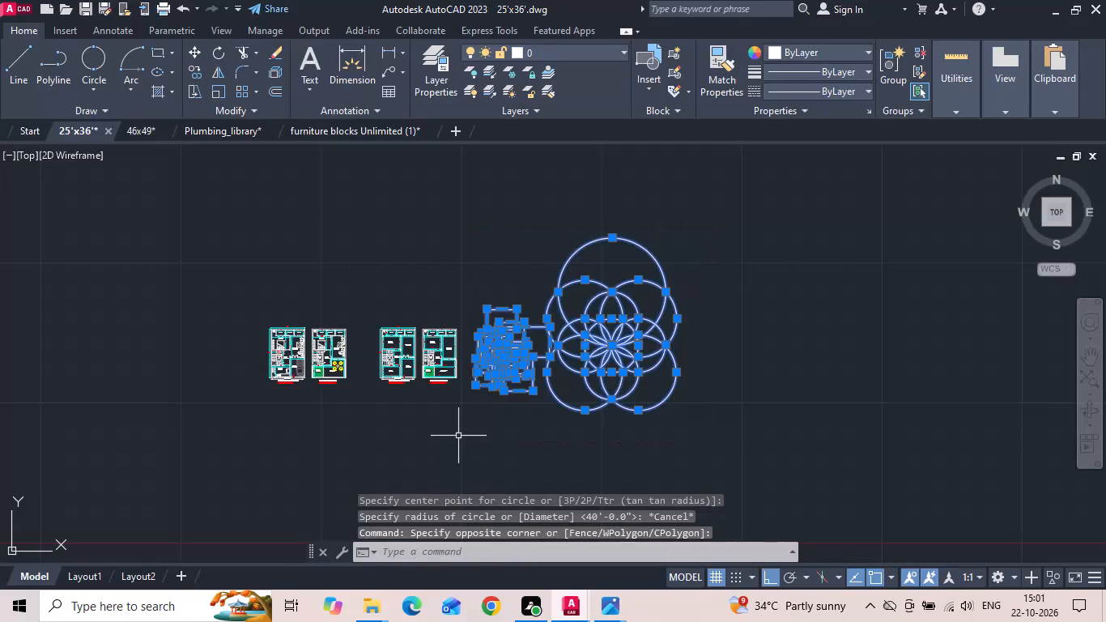
Delete the selected overlapping rectangles and the flower-like circle pattern beside the floor plans.
{"action": "key", "text": "Delete"}
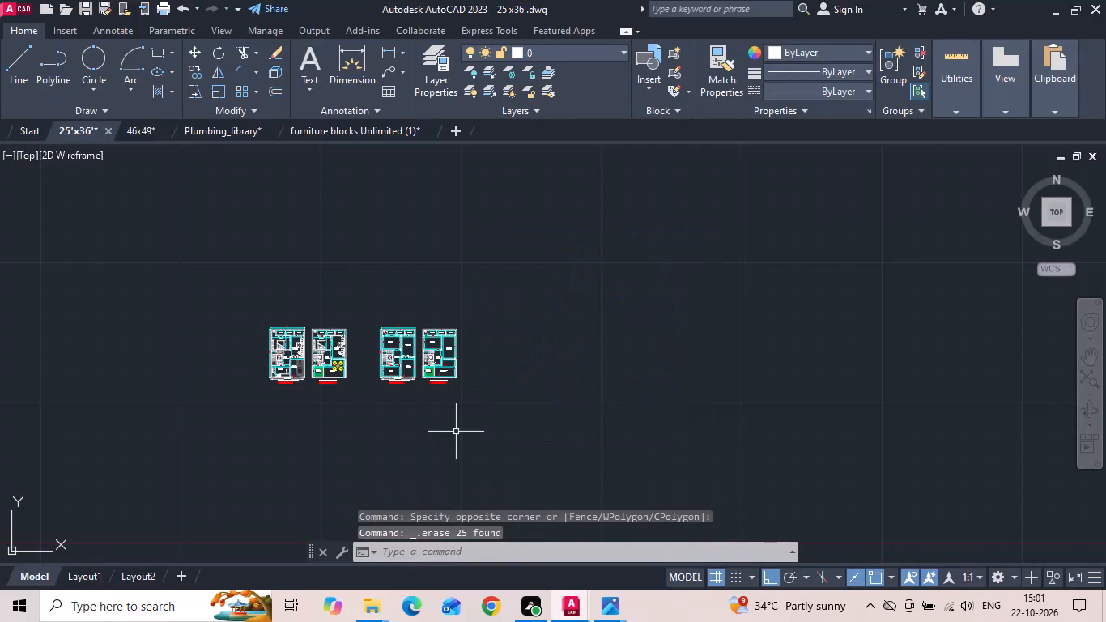
{"action": "left_click", "coordinate": [456, 428]}
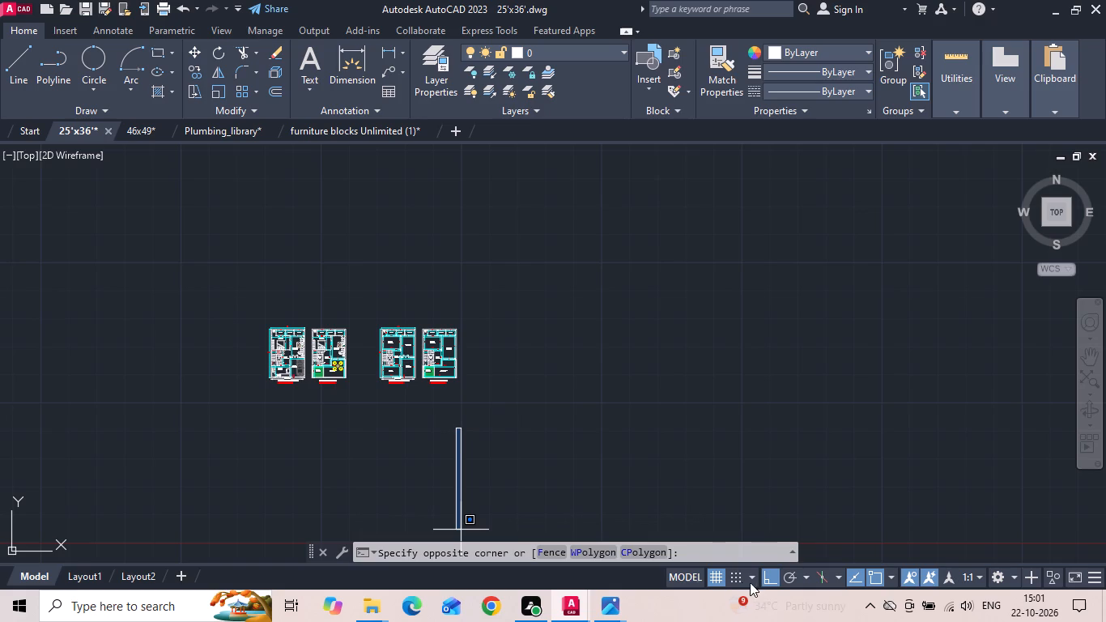
{"action": "left_click", "coordinate": [266, 516]}
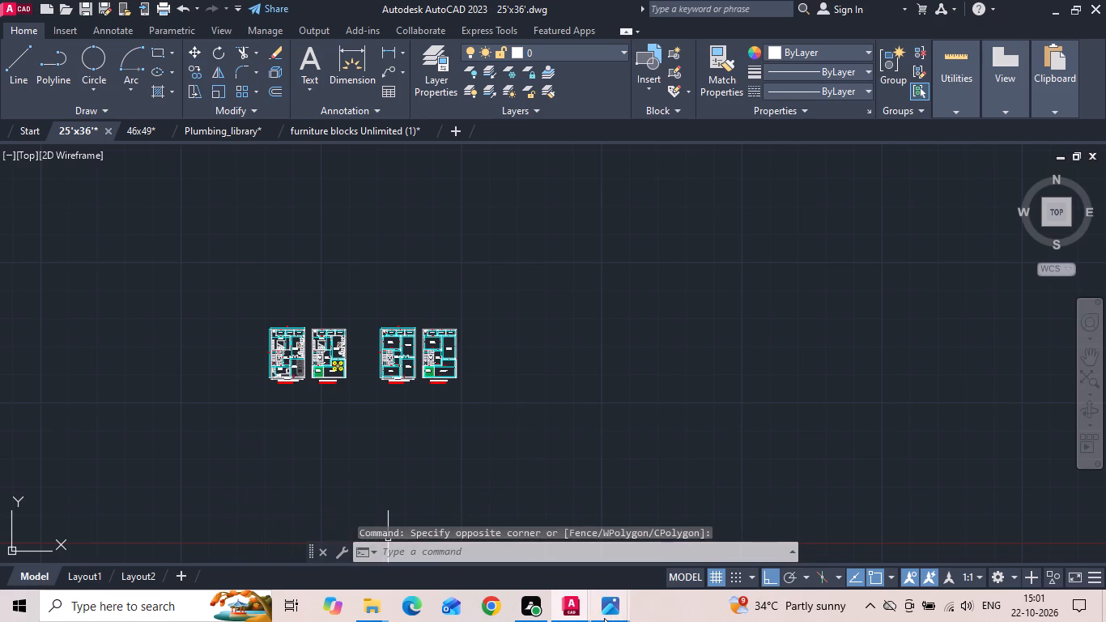
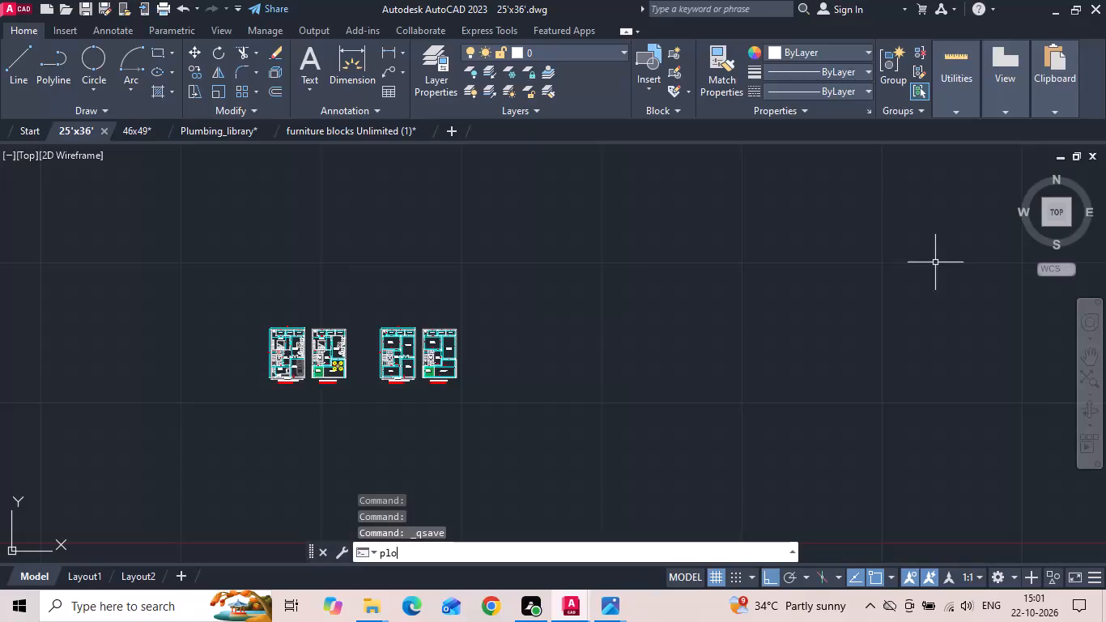
Set up a single-sheet landscape plot using the previous plot settings, windowed around both furnished floor plans, and preview it.
{"action": "left_click", "coordinate": [456, 346]}
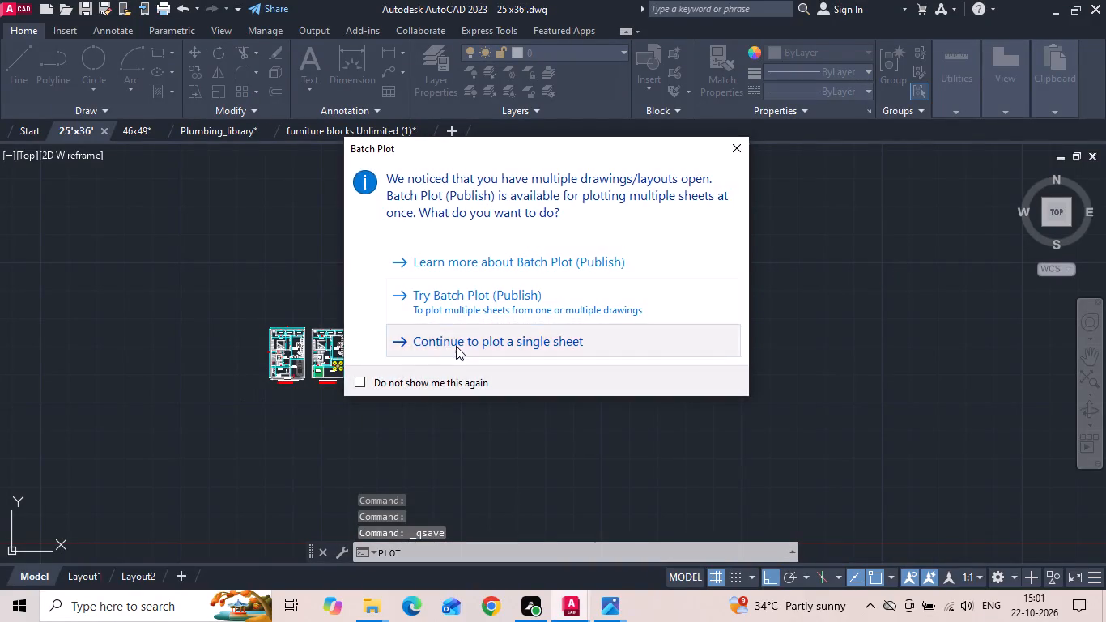
{"action": "left_click", "coordinate": [419, 130]}
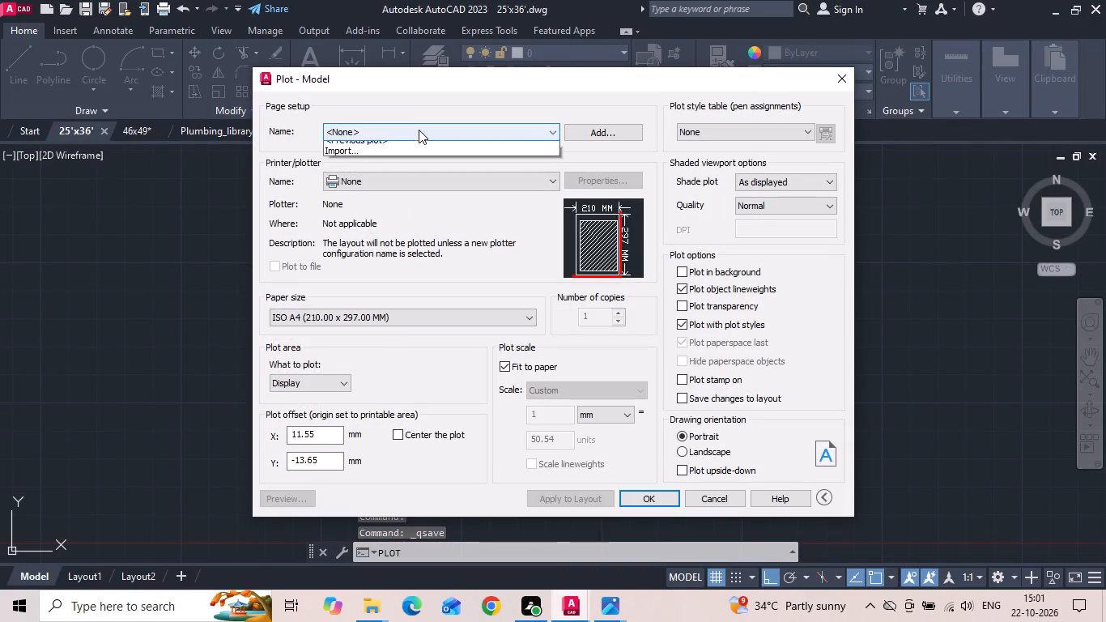
{"action": "left_click", "coordinate": [402, 159]}
{"action": "left_click", "coordinate": [391, 386]}
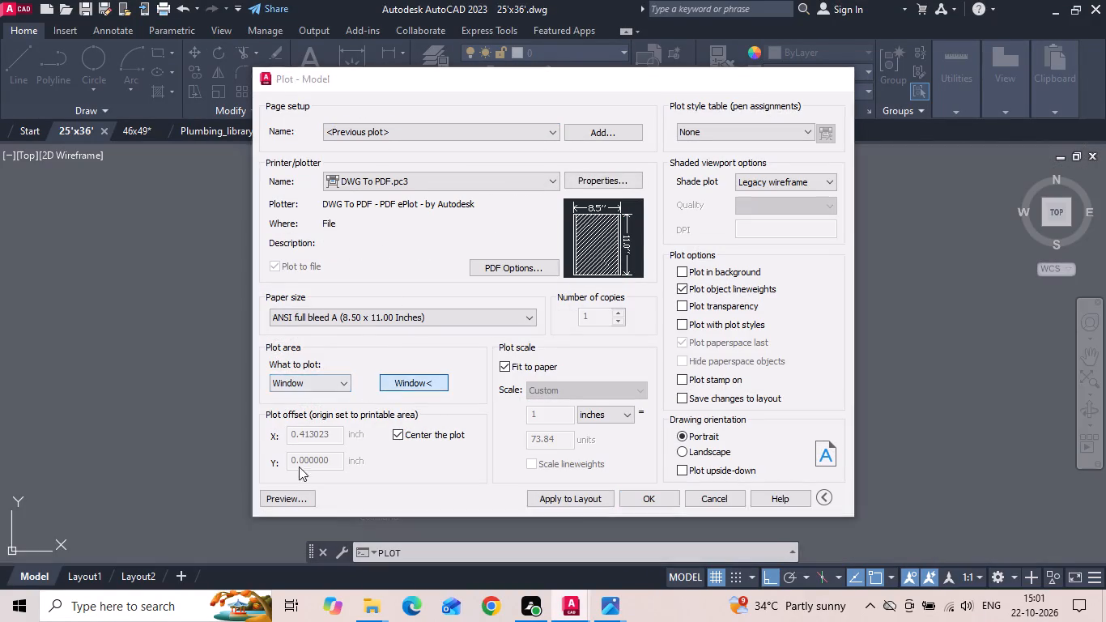
{"action": "middle_click_drag", "start_coordinate": [284, 476], "coordinate": [372, 443]}
{"action": "scroll", "coordinate": [365, 336], "scroll_direction": "up", "scroll_amount": 2}
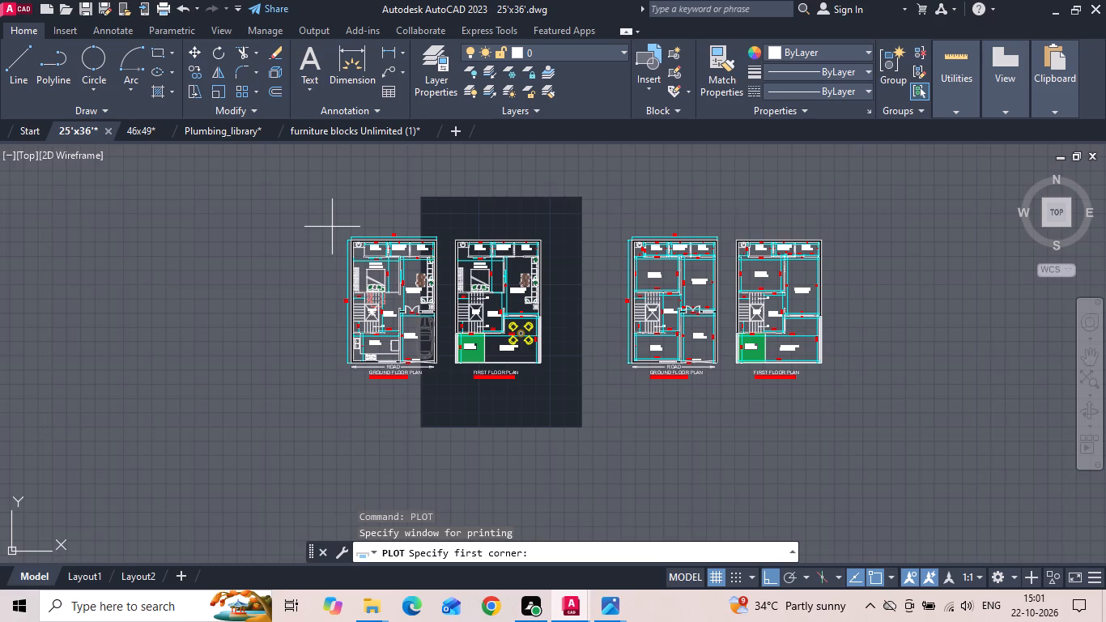
{"action": "left_click", "coordinate": [338, 231]}
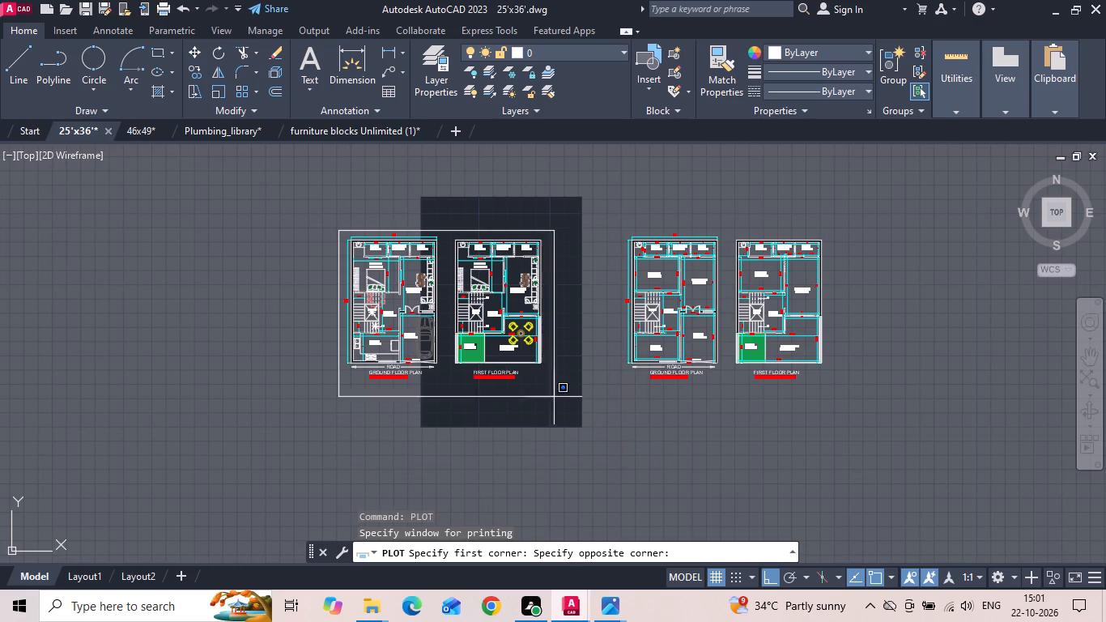
{"action": "left_click", "coordinate": [551, 386]}
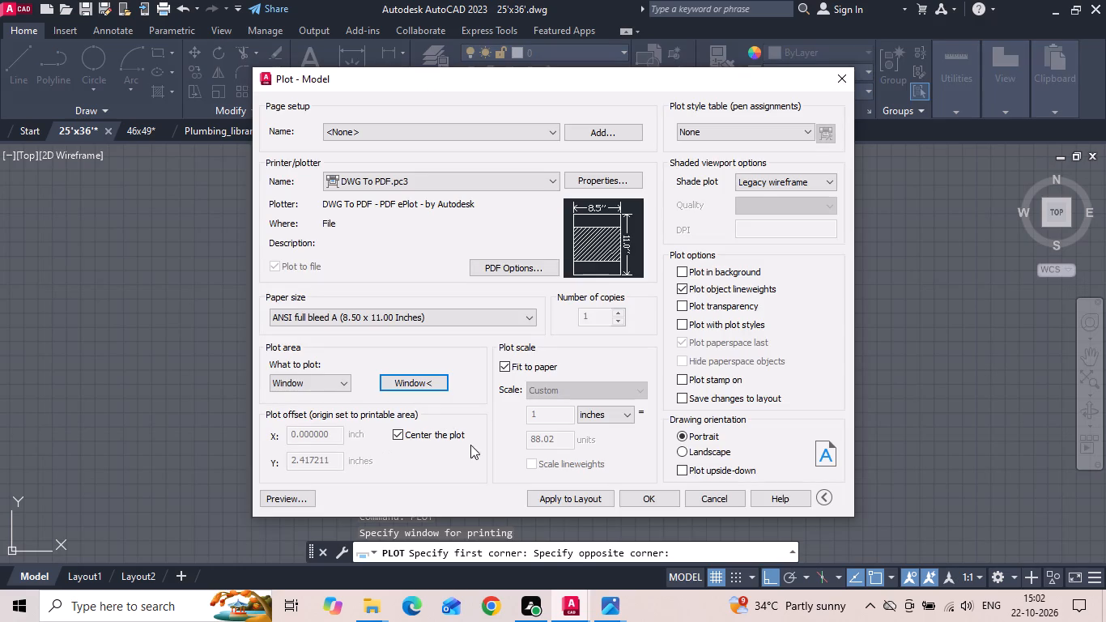
{"action": "left_click", "coordinate": [704, 449]}
{"action": "left_click", "coordinate": [294, 490]}
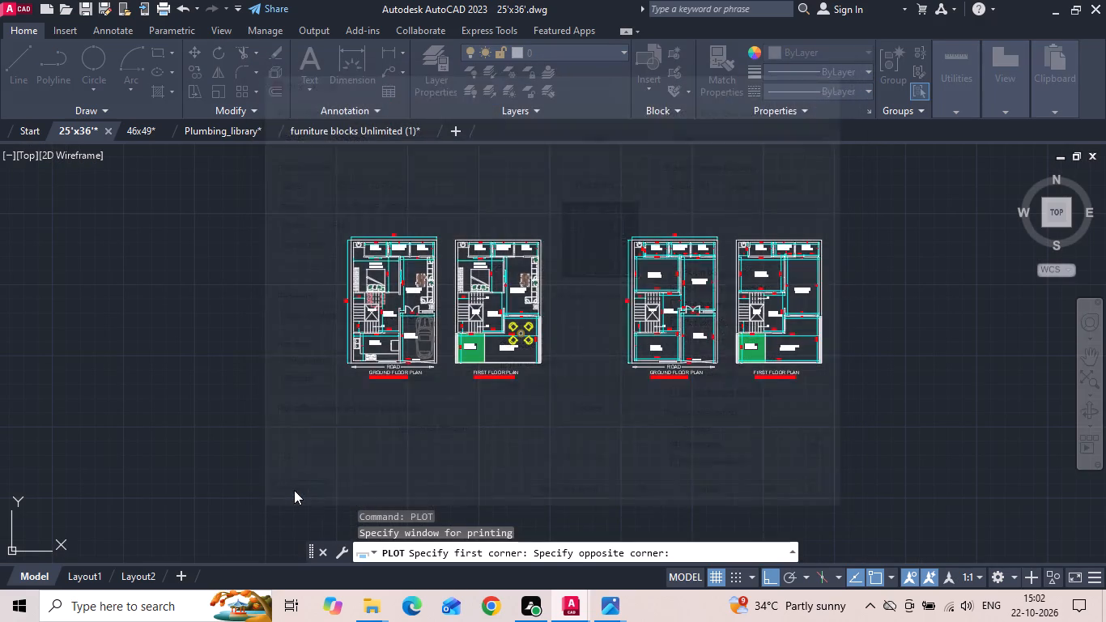
{"action": "key", "text": "Return"}
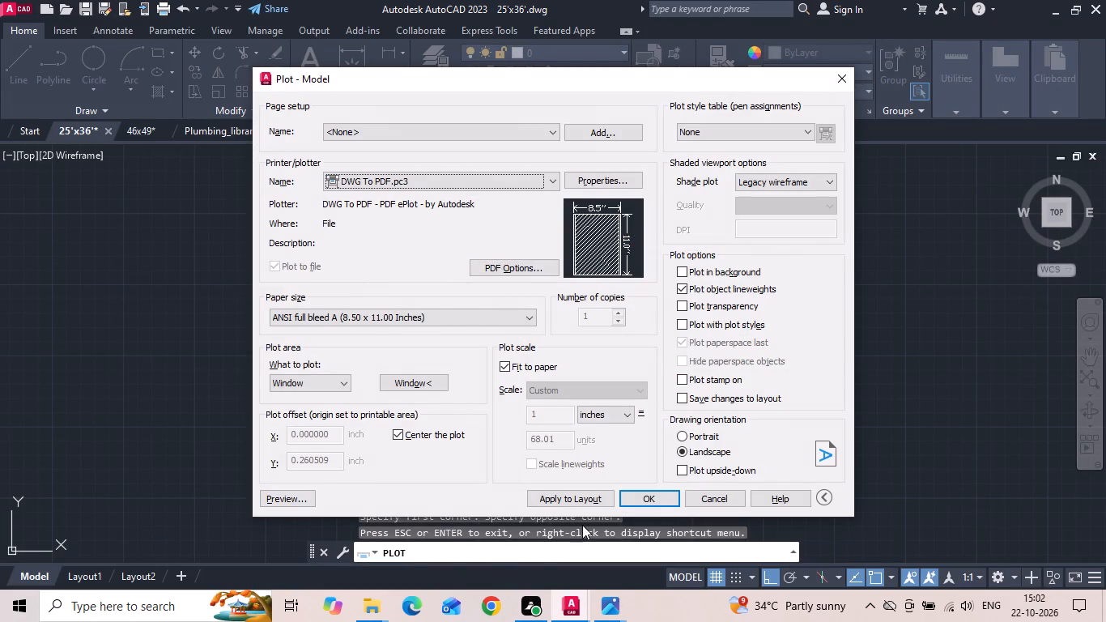
Plot the furnished plans to a PDF named 25'x36' plan in the Desktop's INTERNSHIP folder.
{"action": "left_click", "coordinate": [664, 492]}
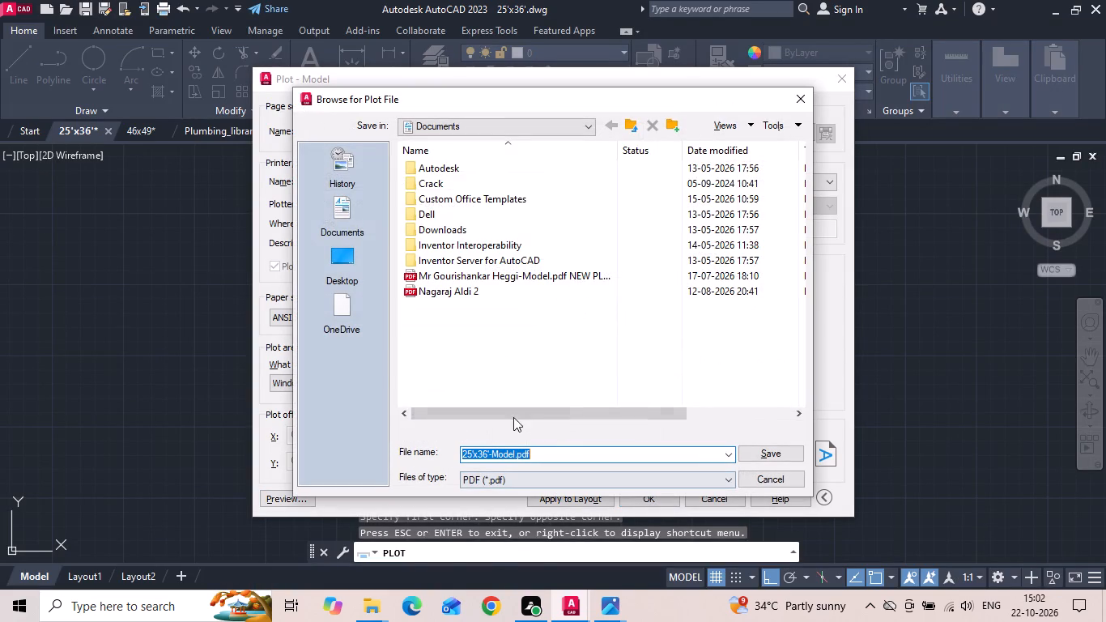
{"action": "double_click", "coordinate": [342, 250]}
{"action": "double_click", "coordinate": [439, 254]}
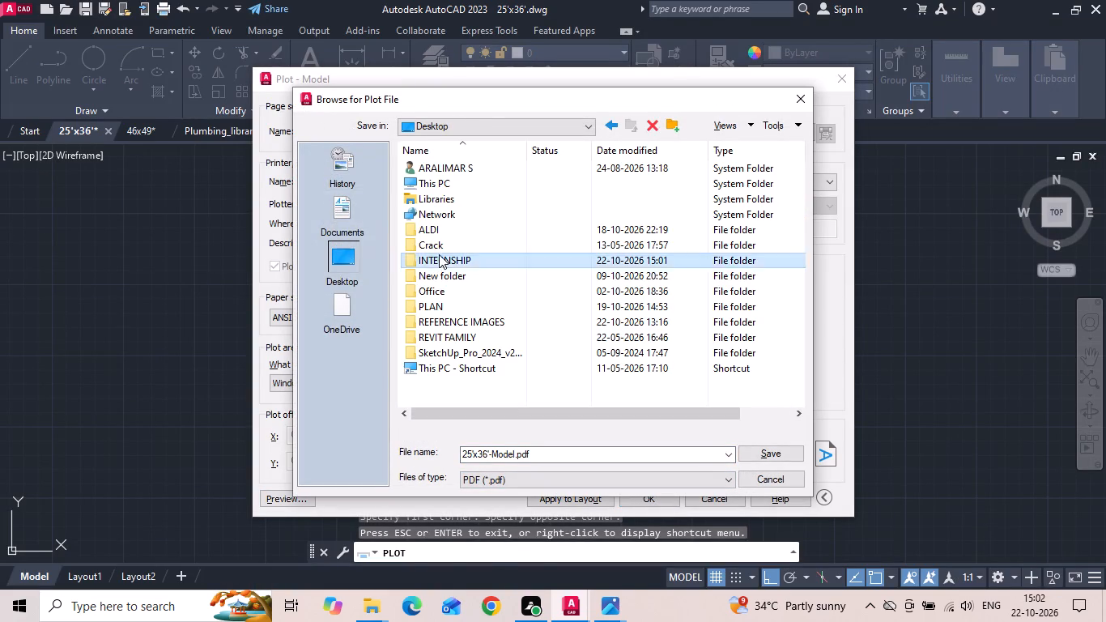
{"action": "double_click", "coordinate": [547, 460]}
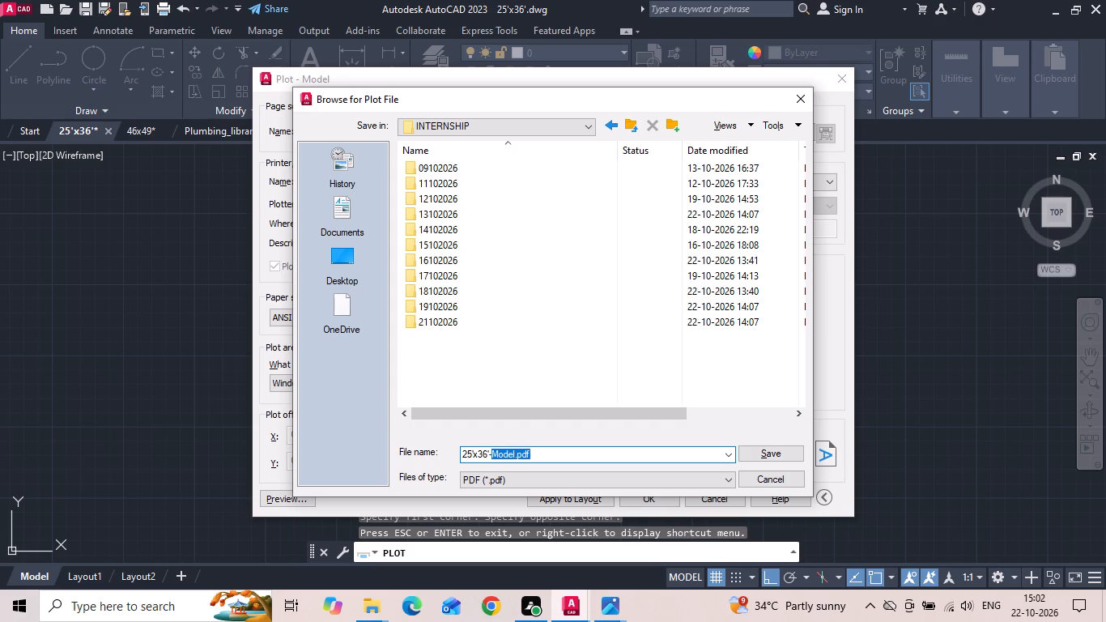
{"action": "key", "text": "BackSpace"}
{"action": "key", "text": "BackSpace"}
{"action": "key", "text": "space"}
{"action": "type", "text": "plan"}
{"action": "key", "text": "Return"}
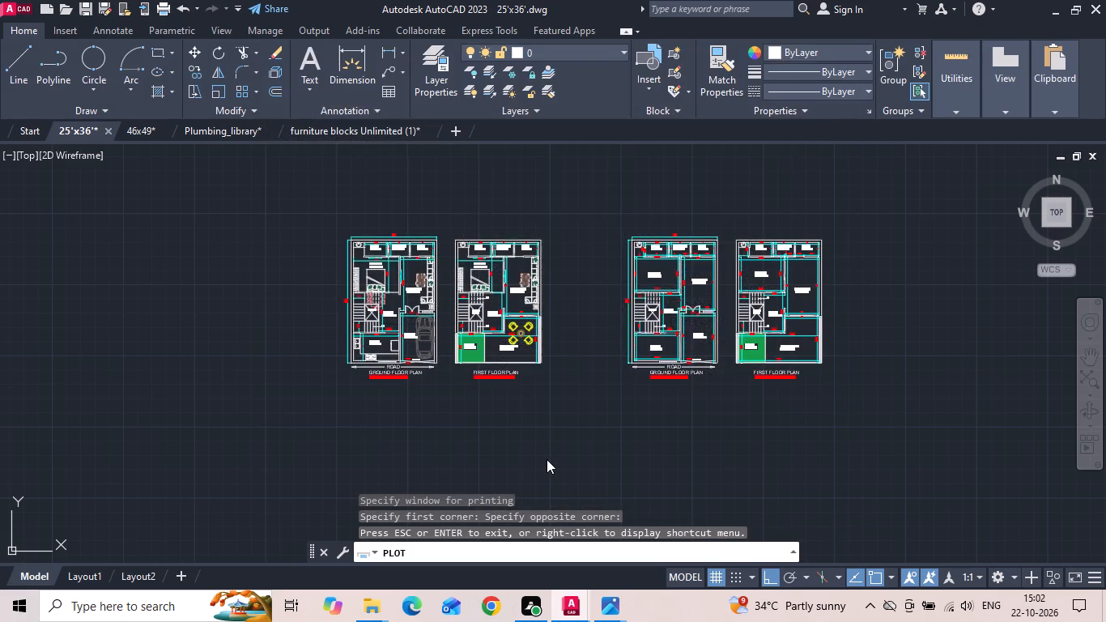
Set up another single-sheet plot with the previous plot settings, windowed around both unfurnished dimensioned plans, and preview it.
{"action": "key", "text": "Return"}
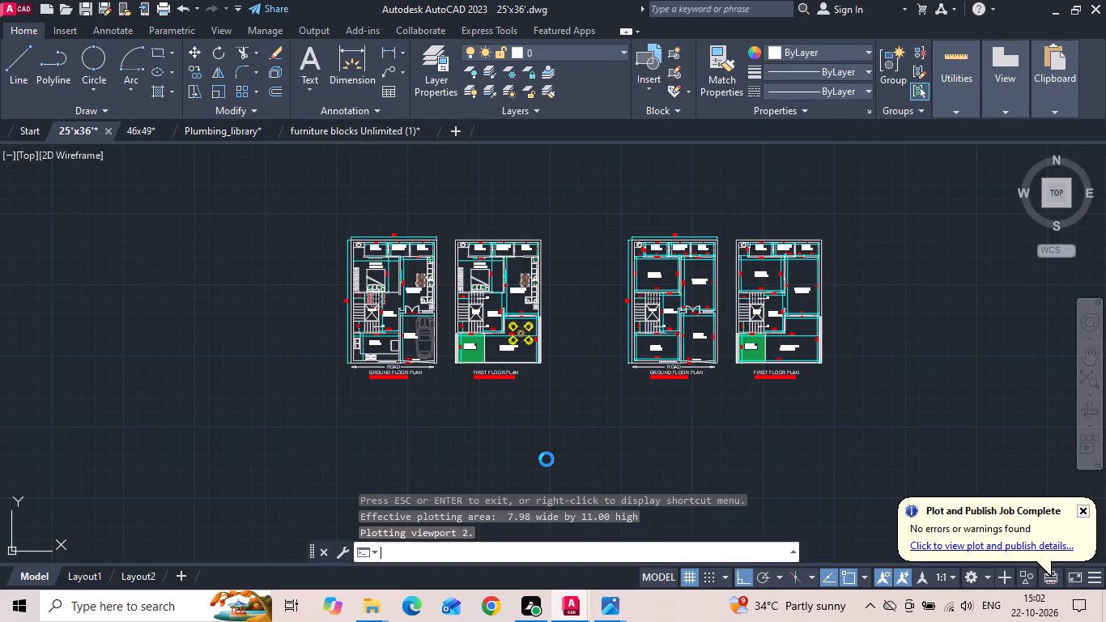
{"action": "left_click", "coordinate": [465, 343]}
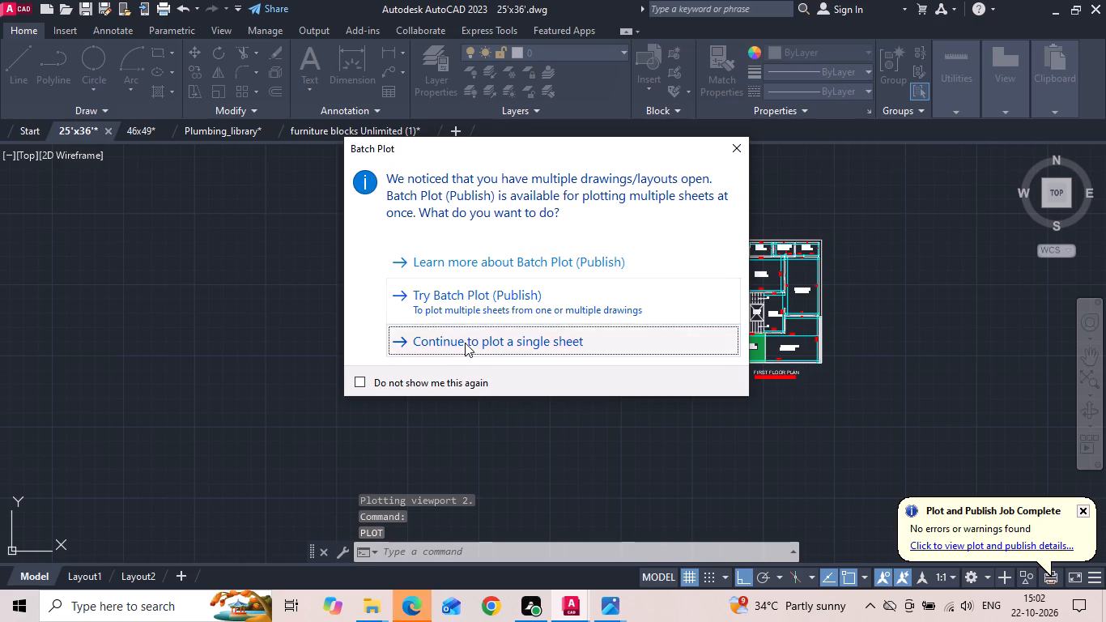
{"action": "left_click", "coordinate": [441, 136]}
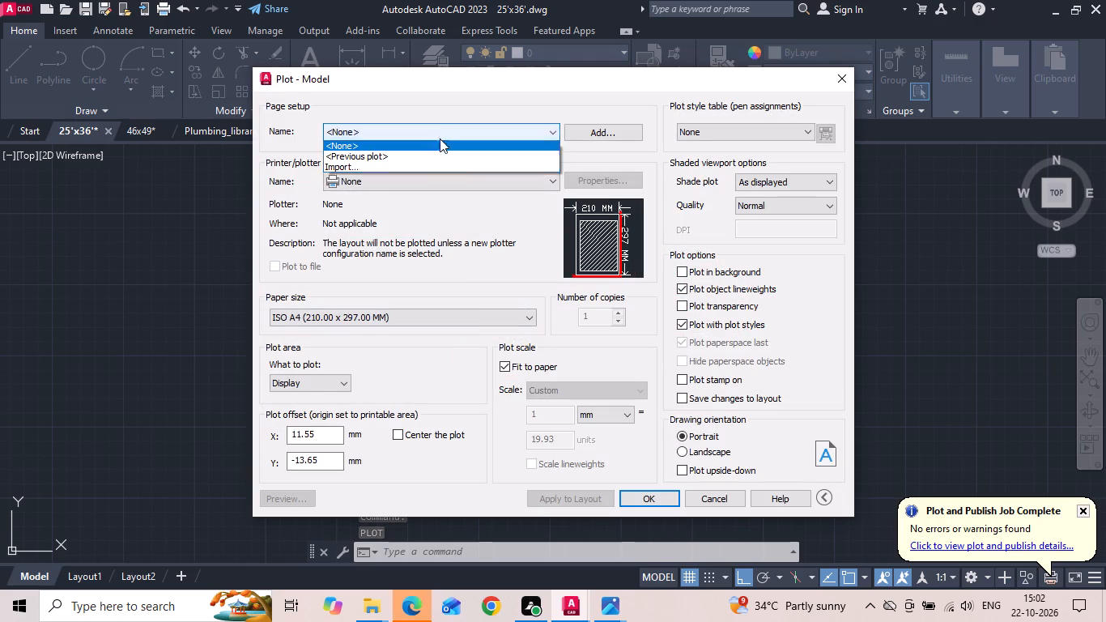
{"action": "left_click", "coordinate": [428, 157]}
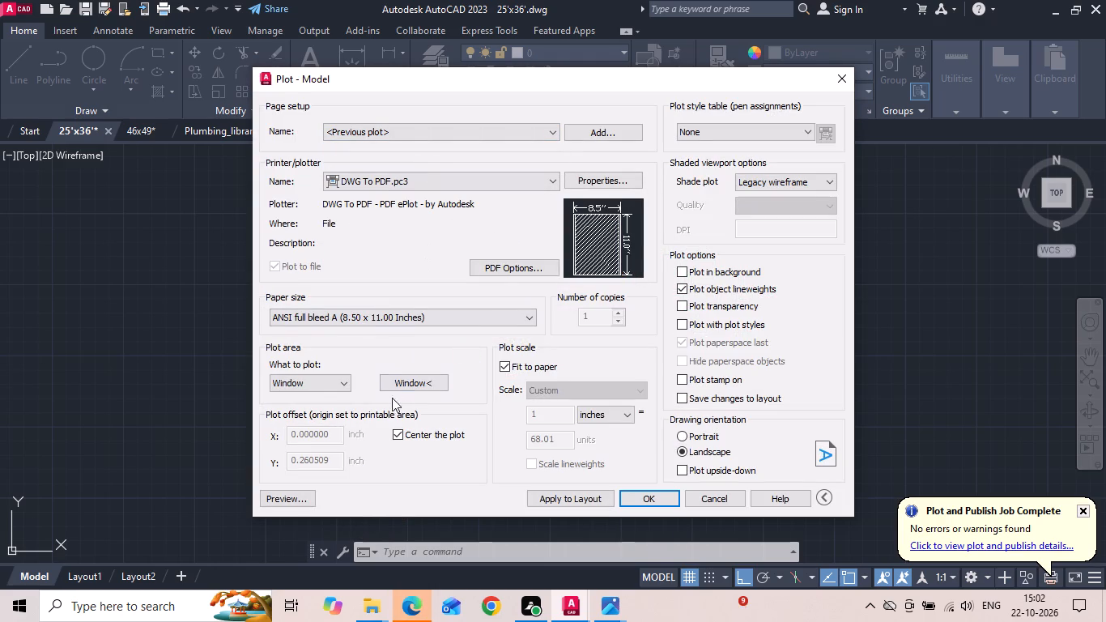
{"action": "left_click", "coordinate": [396, 382]}
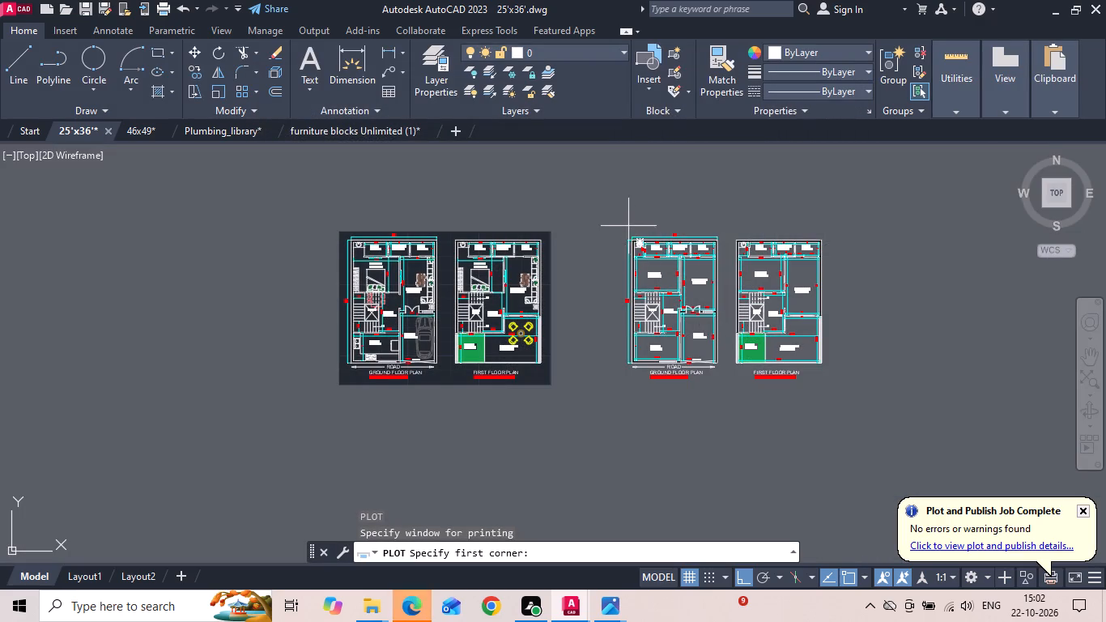
{"action": "left_click_drag", "start_coordinate": [619, 227], "coordinate": [619, 235]}
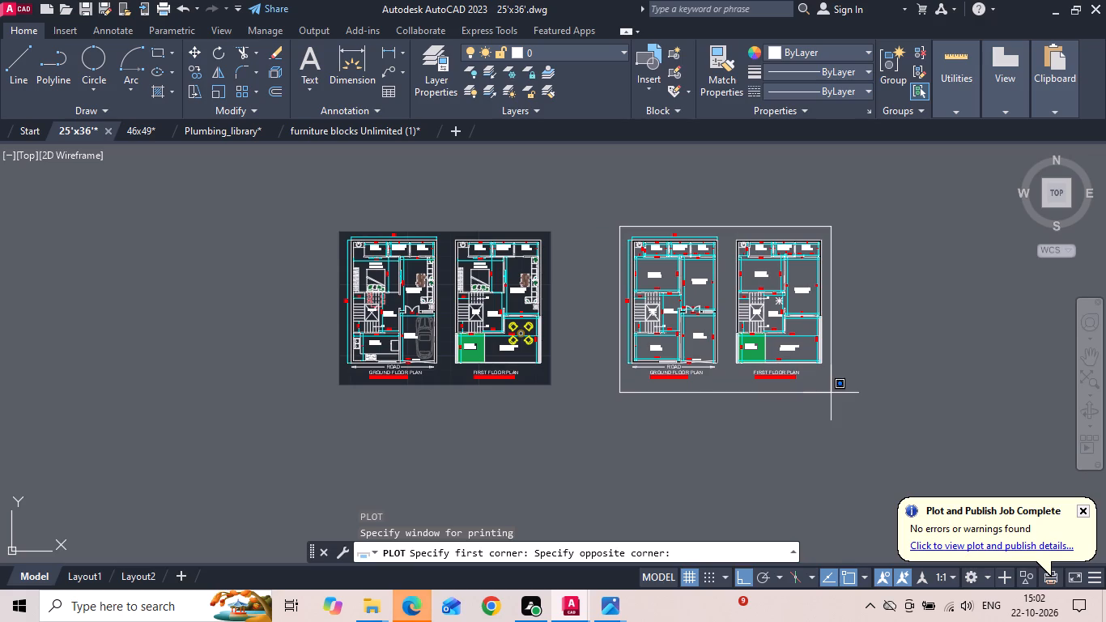
{"action": "left_click", "coordinate": [832, 393]}
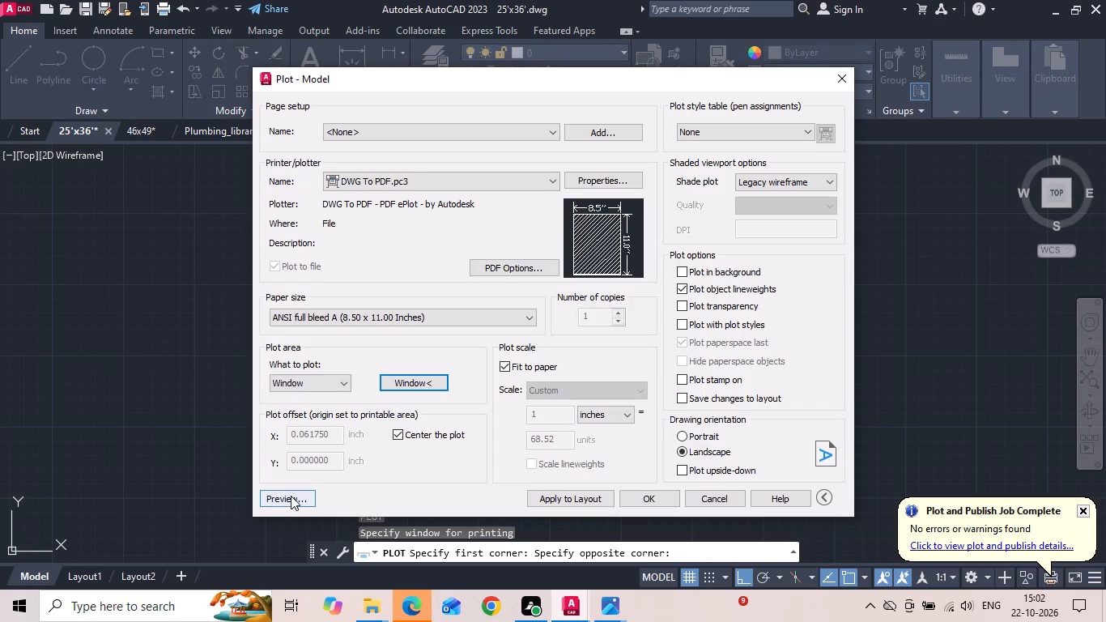
{"action": "left_click", "coordinate": [291, 496]}
{"action": "key", "text": "Return"}
{"action": "key", "text": "Return"}
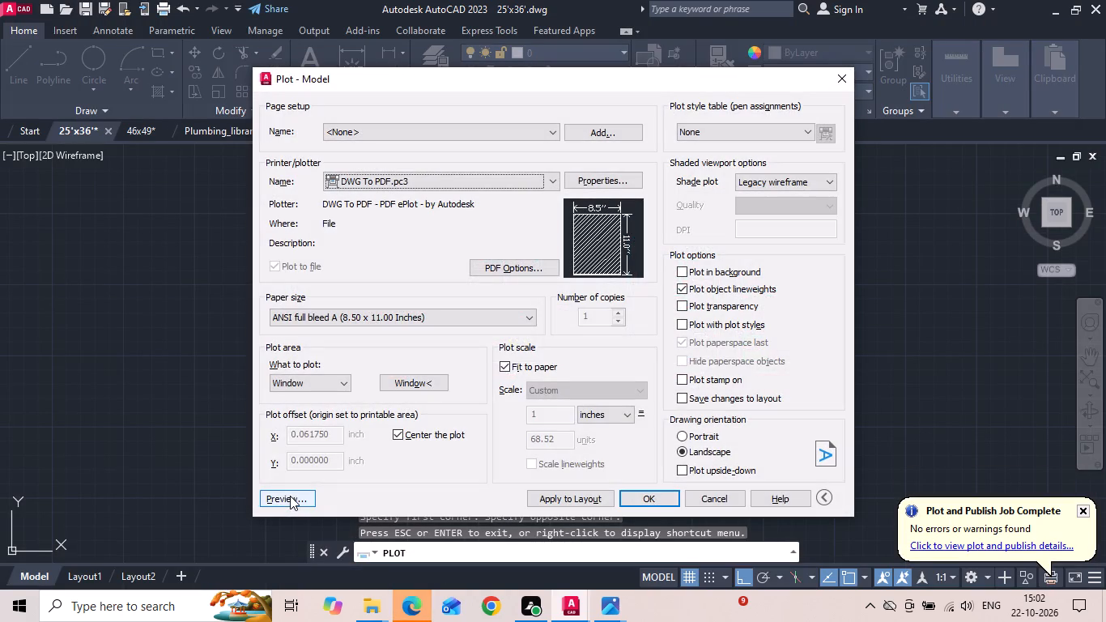
Plot the dimensioned plans to a PDF named 25'x36' dim in the INTERNSHIP folder.
{"action": "left_click", "coordinate": [641, 500]}
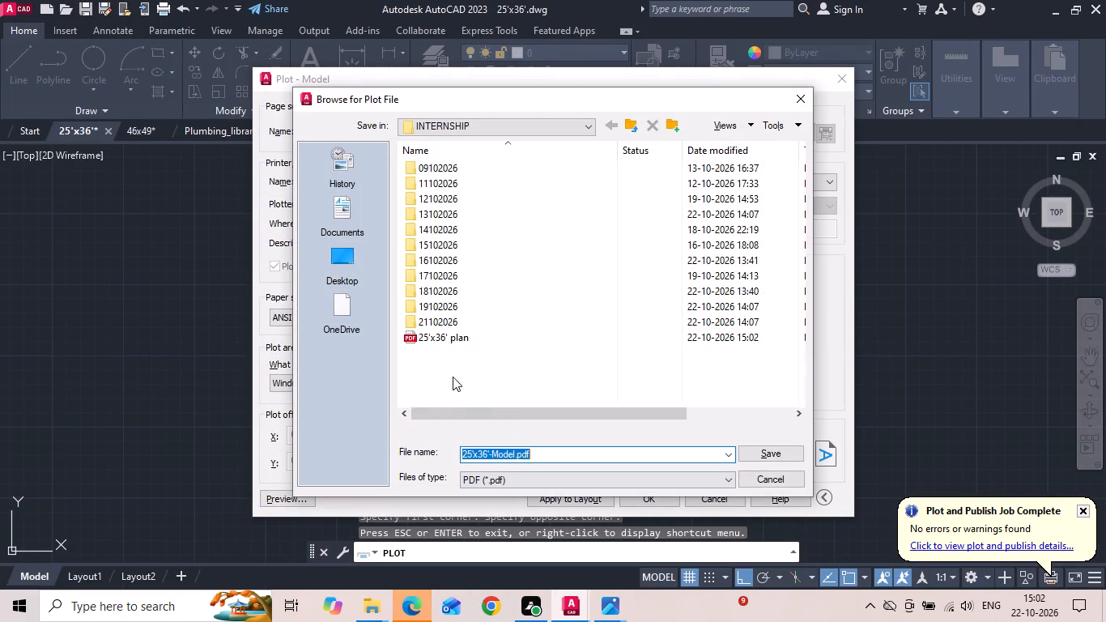
{"action": "left_click", "coordinate": [530, 455]}
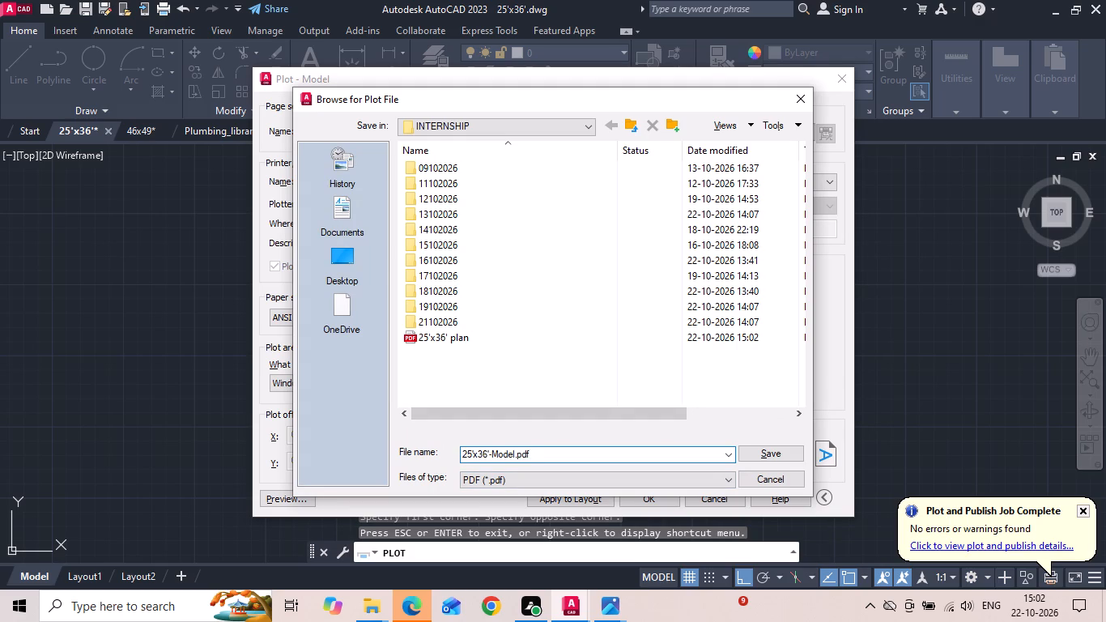
{"action": "key", "text": "BackSpace"}
{"action": "key", "text": "BackSpace"}
{"action": "key", "text": "BackSpace"}
{"action": "key", "text": "BackSpace"}
{"action": "key", "text": "BackSpace"}
{"action": "key", "text": "BackSpace"}
{"action": "key", "text": "BackSpace"}
{"action": "key", "text": "BackSpace"}
{"action": "key", "text": "BackSpace"}
{"action": "key", "text": "BackSpace"}
{"action": "key", "text": "space"}
{"action": "type", "text": "dim"}
{"action": "key", "text": "Return"}
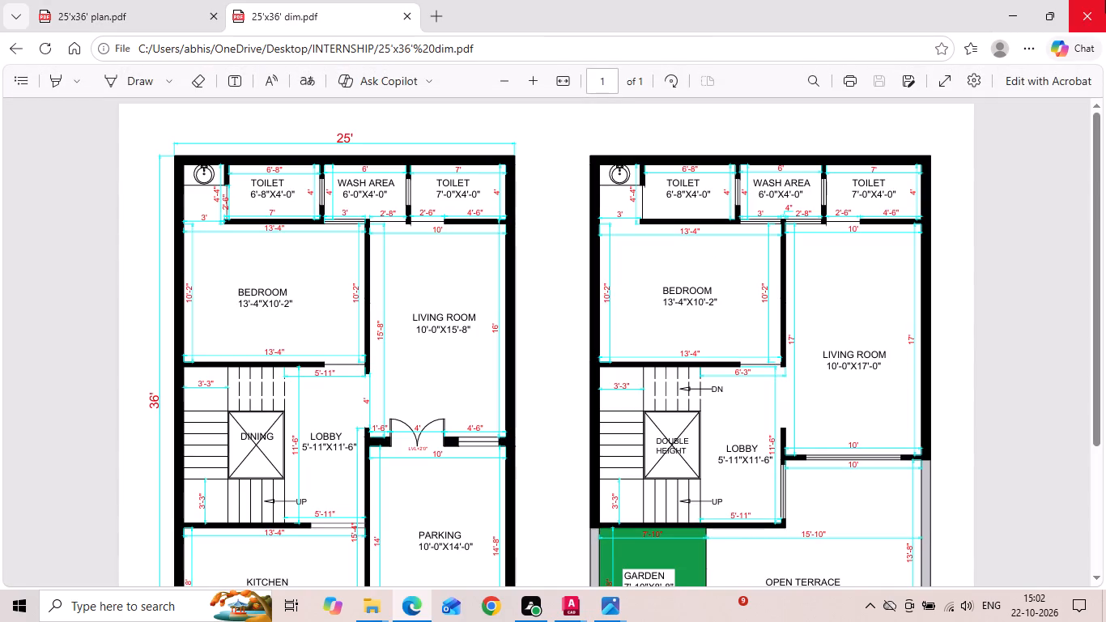
Close the PDF viewer and dismiss the reopened plot dialogs without plotting.
{"action": "left_click", "coordinate": [1105, 0]}
{"action": "left_click", "coordinate": [736, 151]}
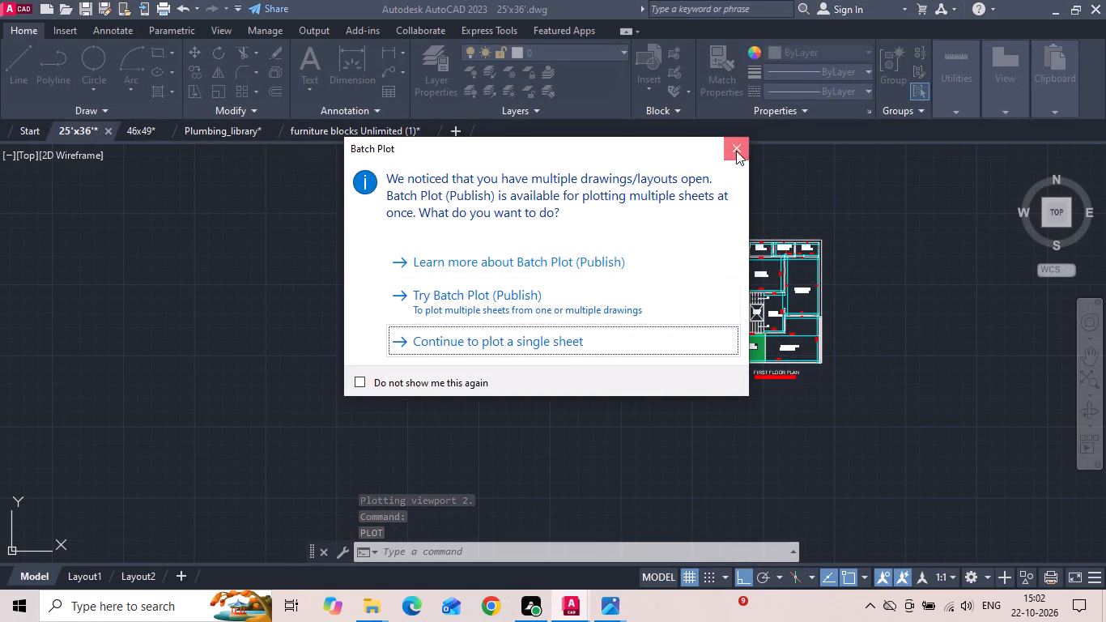
{"action": "scroll", "coordinate": [751, 417], "scroll_direction": "up", "scroll_amount": 2}
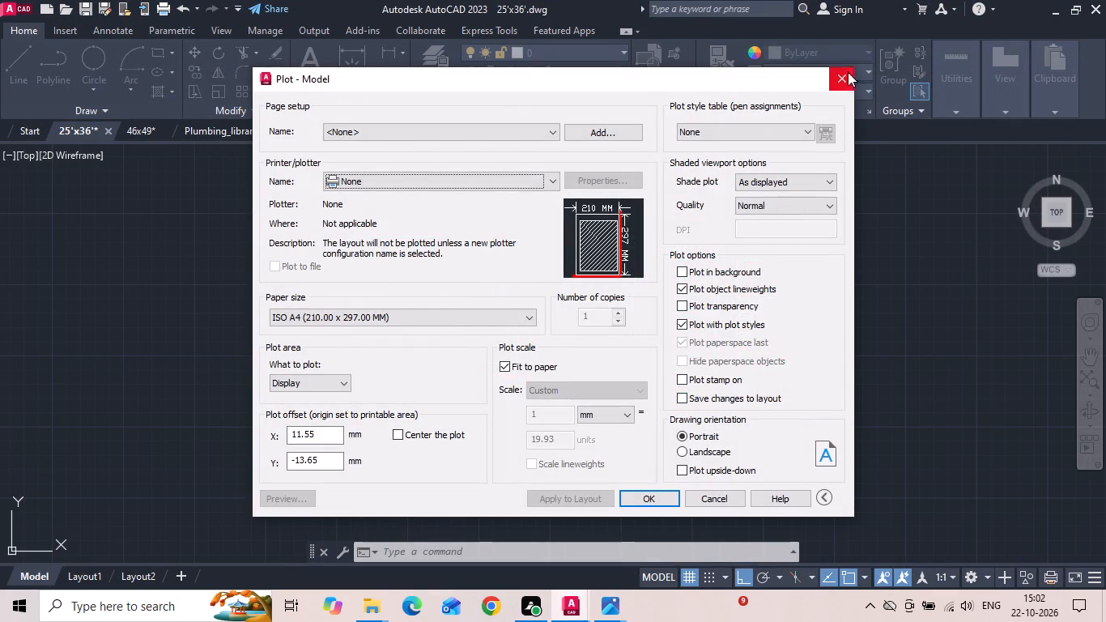
{"action": "left_click", "coordinate": [848, 72]}
Set up a single-sheet portrait plot with the previous plot settings, windowed around the furnished ground floor plan only, and preview it.
{"action": "scroll", "coordinate": [781, 371], "scroll_direction": "up", "scroll_amount": 3}
{"action": "scroll", "coordinate": [781, 371], "scroll_direction": "down", "scroll_amount": 2}
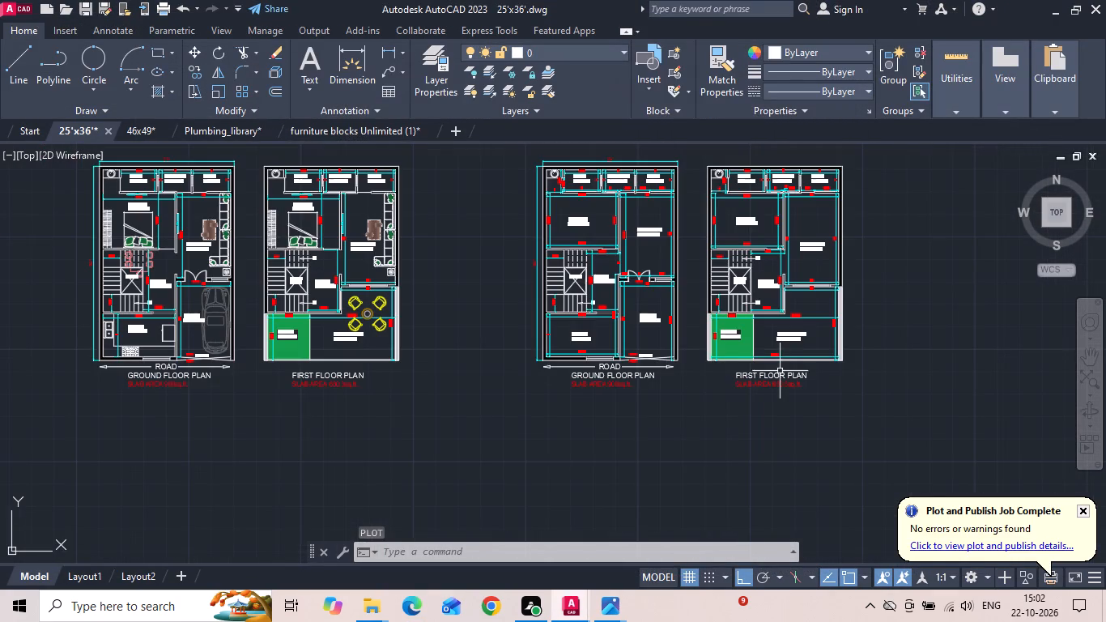
{"action": "scroll", "coordinate": [459, 377], "scroll_direction": "down", "scroll_amount": 1}
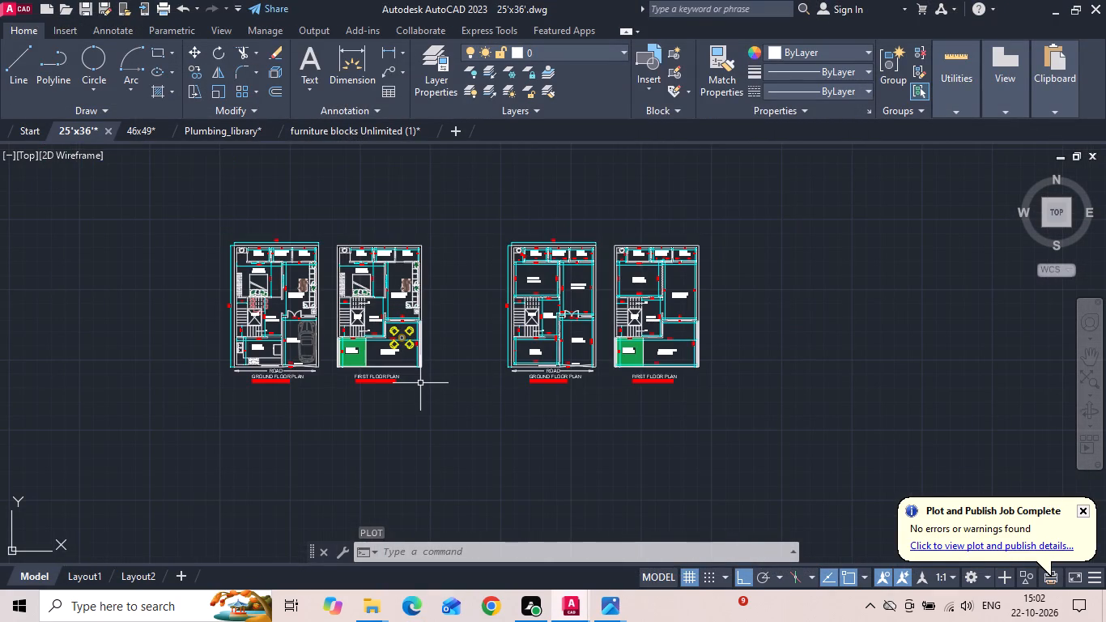
{"action": "type", "text": "plot"}
{"action": "key", "text": "space"}
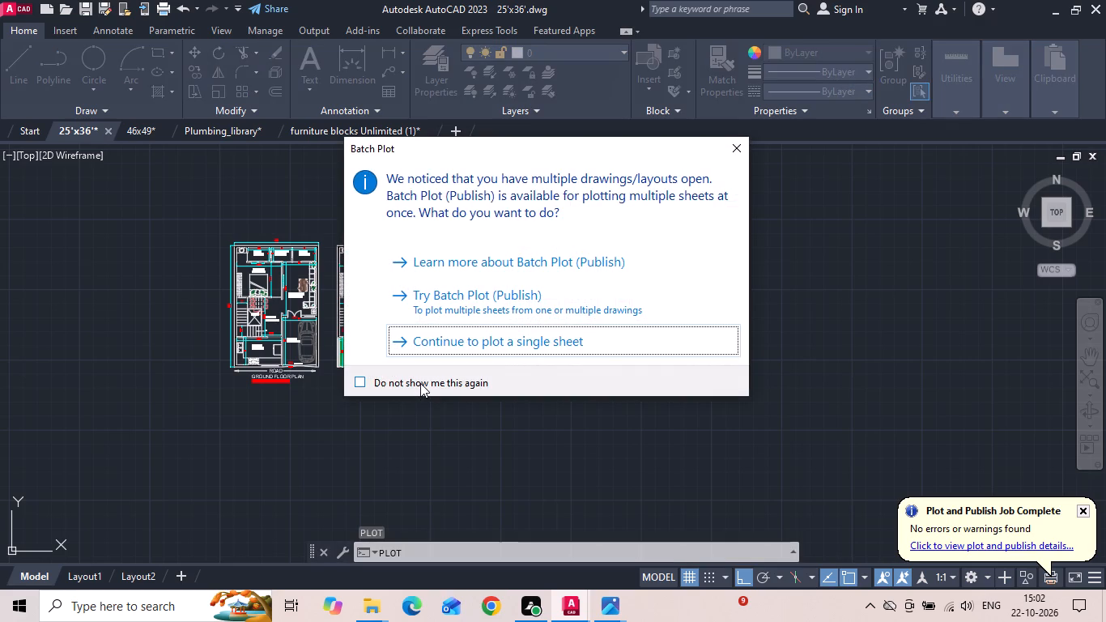
{"action": "left_click", "coordinate": [443, 340]}
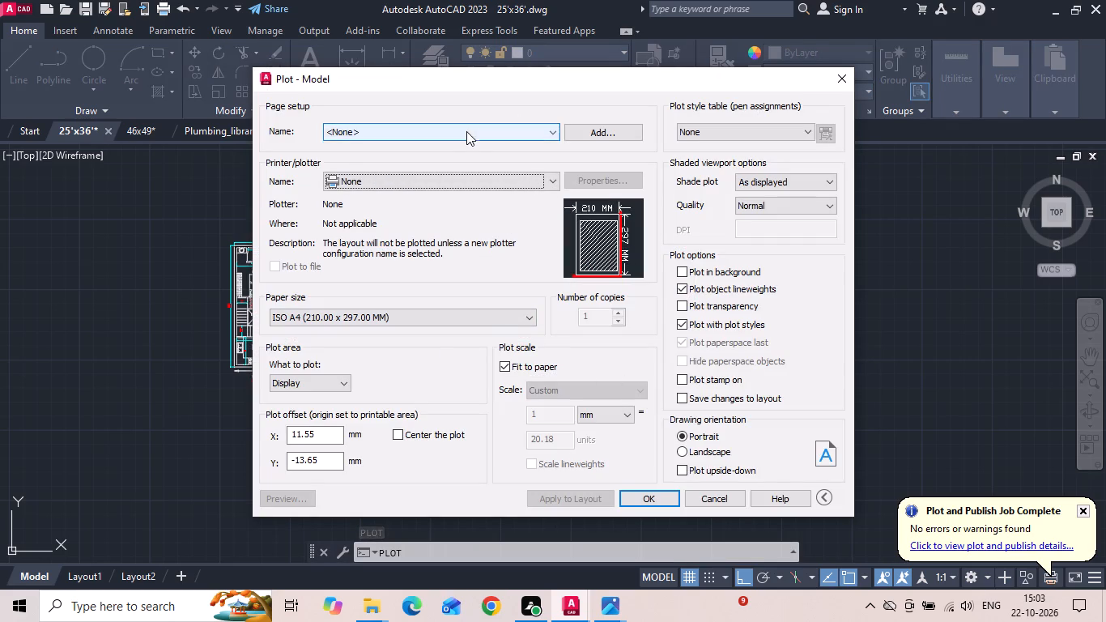
{"action": "left_click", "coordinate": [466, 131]}
{"action": "left_click", "coordinate": [454, 152]}
{"action": "left_click", "coordinate": [677, 437]}
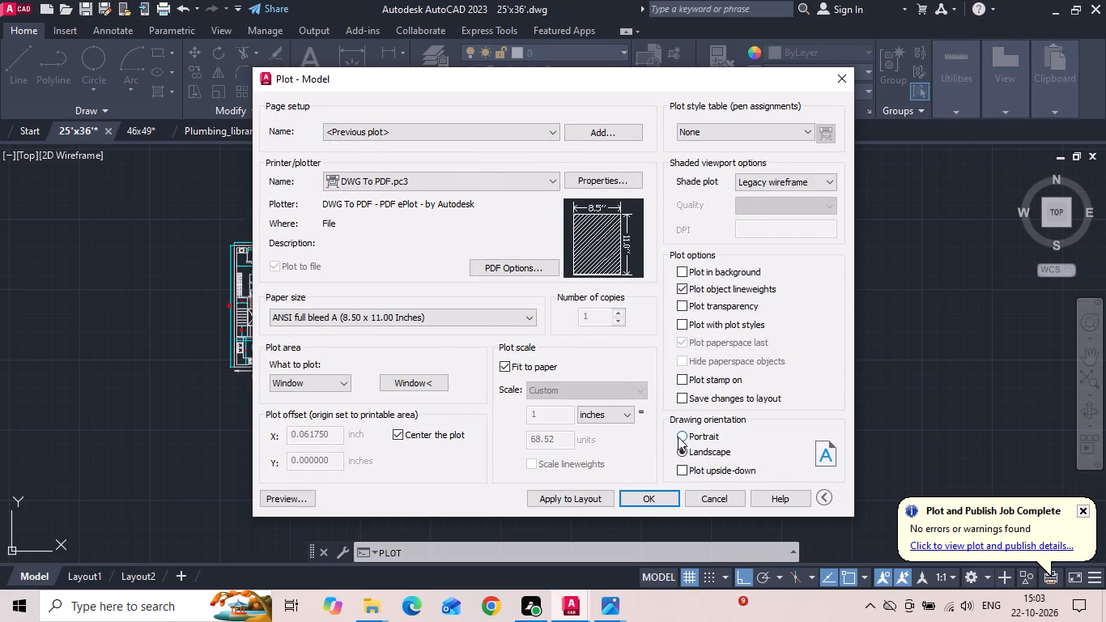
{"action": "left_click", "coordinate": [423, 384]}
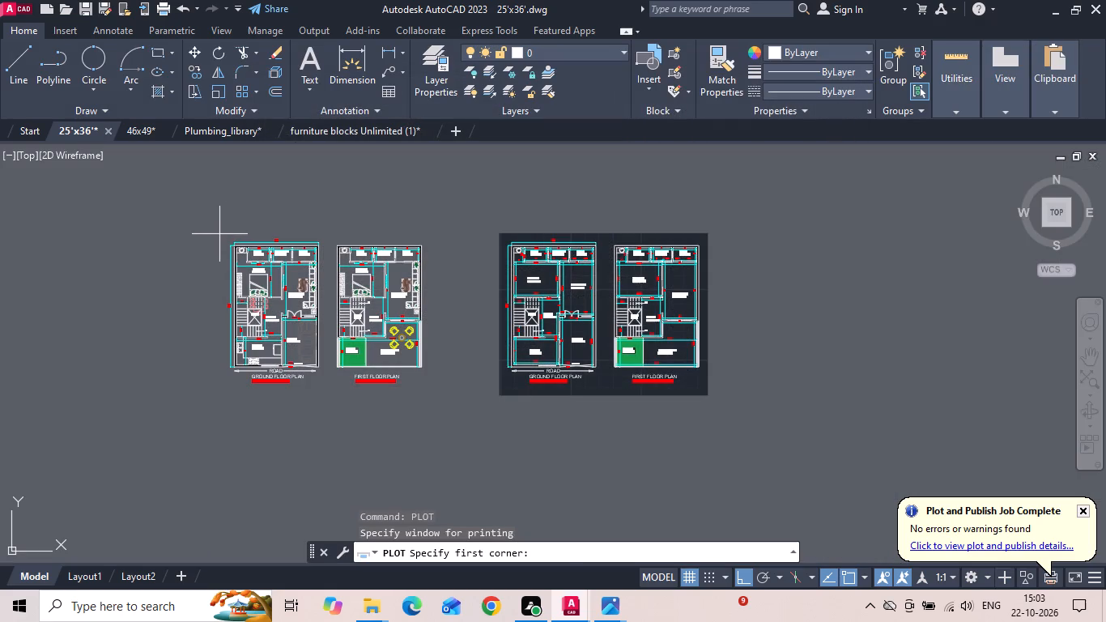
{"action": "left_click_drag", "start_coordinate": [220, 232], "coordinate": [227, 243]}
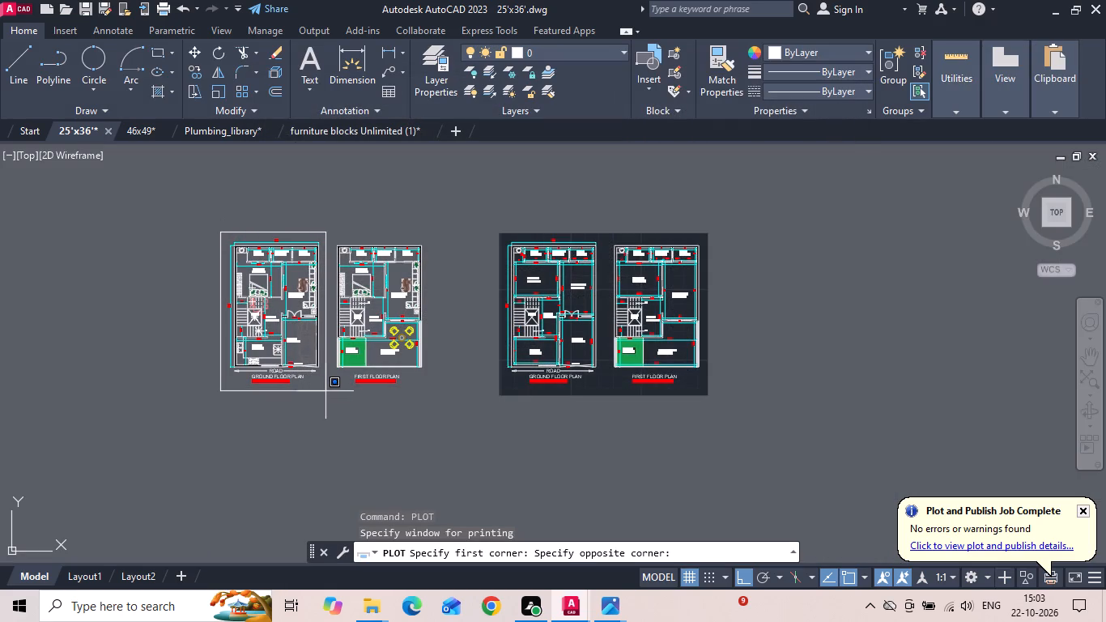
{"action": "left_click", "coordinate": [325, 391]}
{"action": "left_click", "coordinate": [299, 503]}
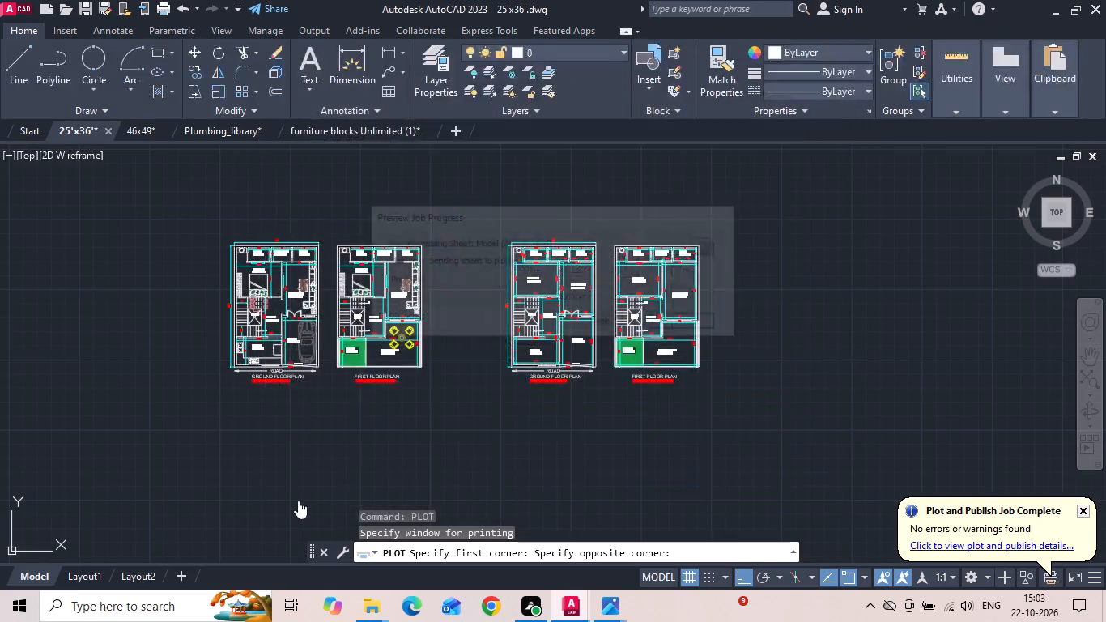
{"action": "scroll", "coordinate": [449, 364], "scroll_direction": "up", "scroll_amount": 2}
{"action": "key", "text": "Return"}
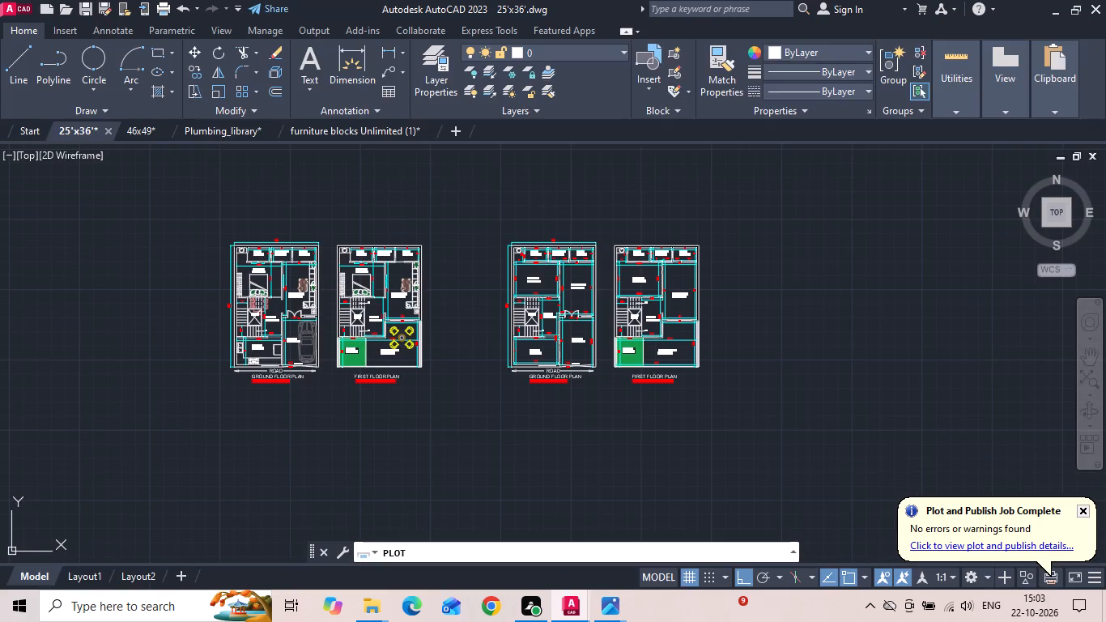
Plot the furnished ground floor plan to a PDF named 25'x36' GF in the INTERNSHIP folder and close the PDF viewer.
{"action": "left_click", "coordinate": [650, 499]}
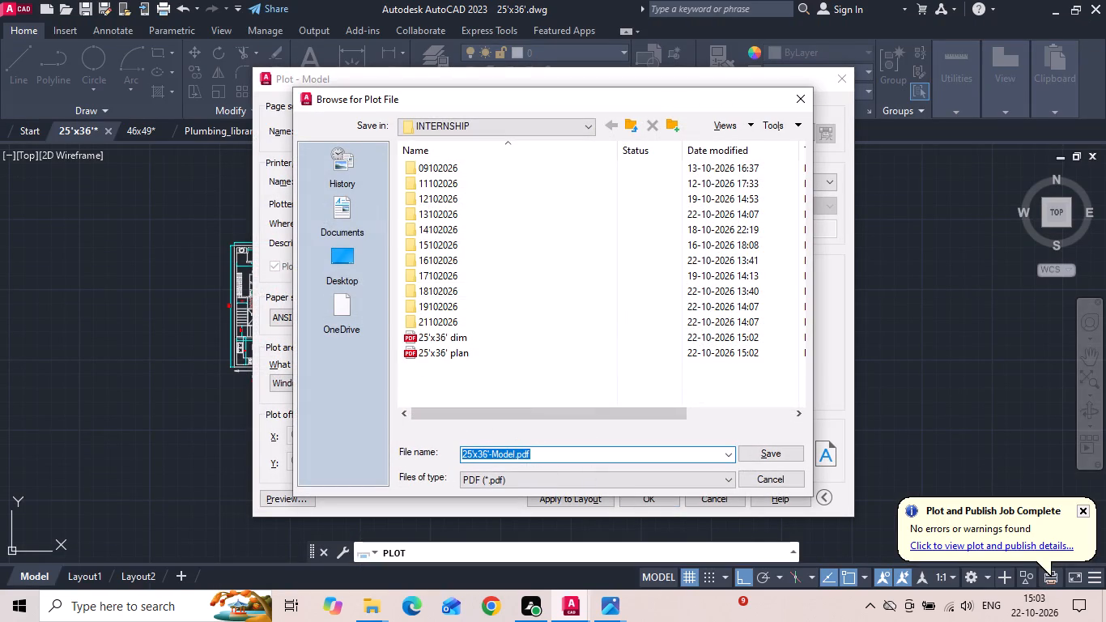
{"action": "left_click", "coordinate": [549, 457]}
{"action": "key", "text": "BackSpace"}
{"action": "key", "text": "BackSpace"}
{"action": "key", "text": "BackSpace"}
{"action": "key", "text": "BackSpace"}
{"action": "key", "text": "BackSpace"}
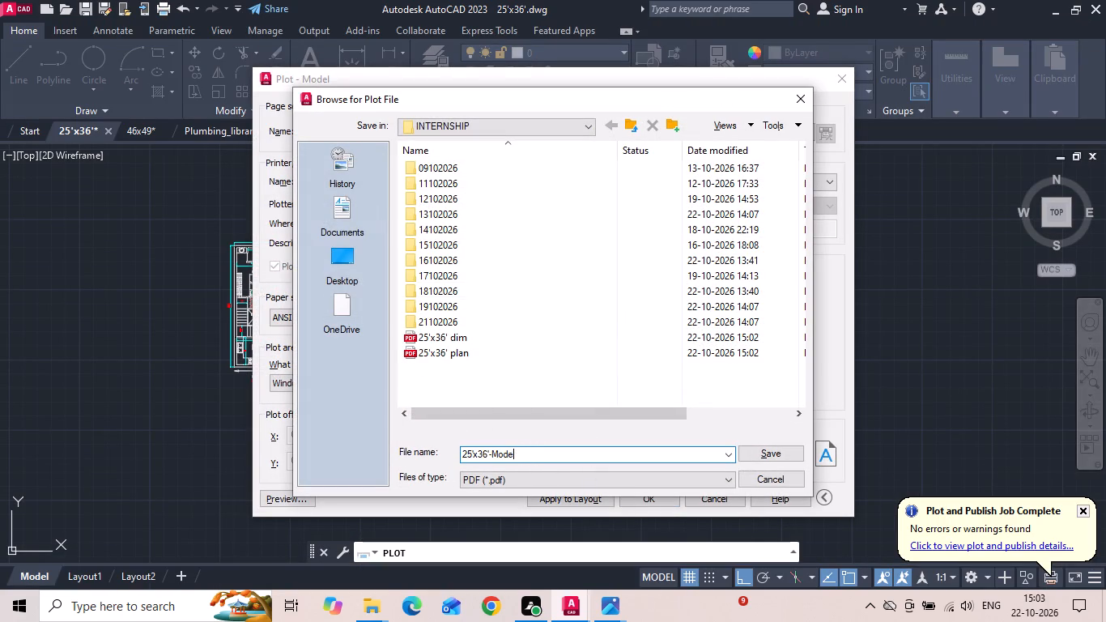
{"action": "key", "text": "BackSpace"}
{"action": "key", "text": "BackSpace"}
{"action": "key", "text": "BackSpace"}
{"action": "key", "text": "BackSpace"}
{"action": "key", "text": "BackSpace"}
{"action": "key", "text": "space"}
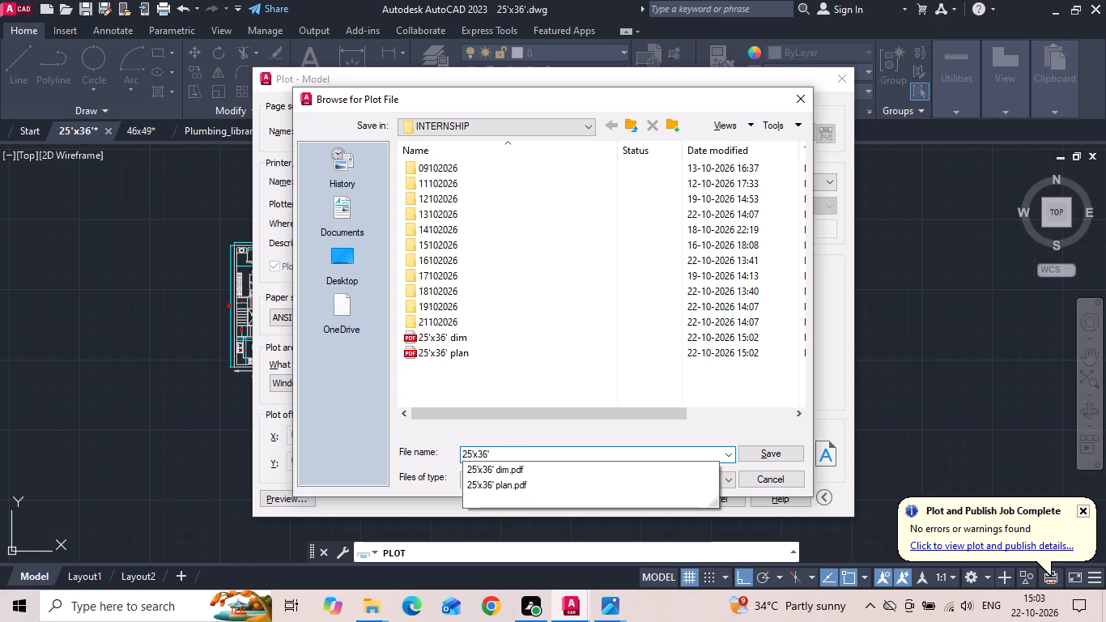
{"action": "key", "text": "g"}
{"action": "key", "text": "BackSpace"}
{"action": "type", "text": "GF"}
{"action": "key", "text": "Return"}
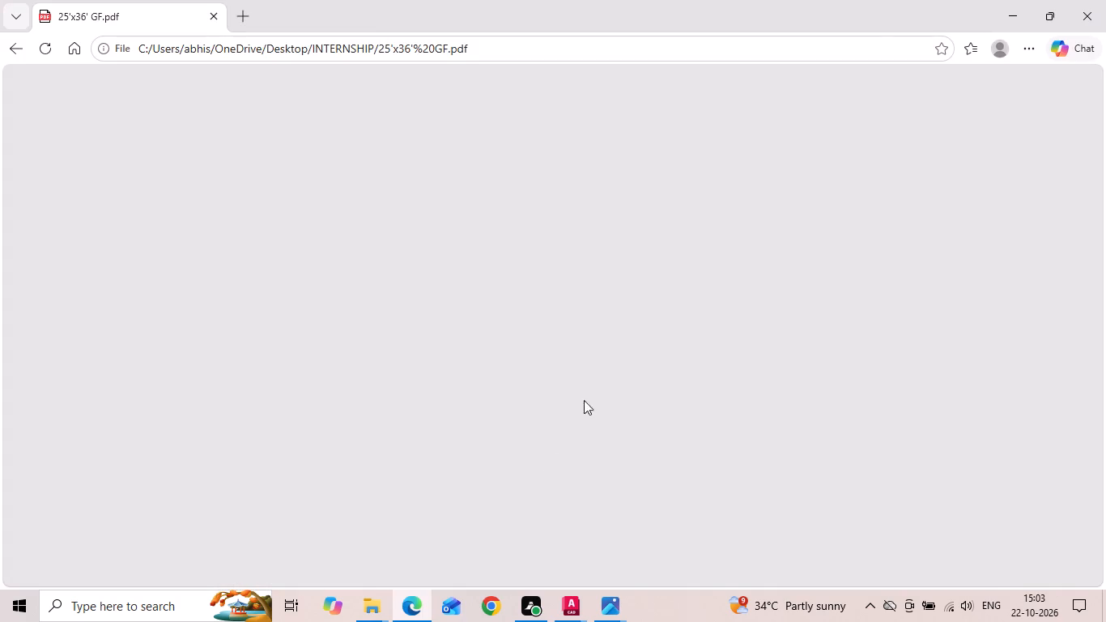
{"action": "left_click", "coordinate": [1105, 0]}
Set up a single-sheet plot with the previous plot settings, windowed around the furnished first floor plan only, and preview it.
{"action": "type", "text": "plot"}
{"action": "key", "text": "space"}
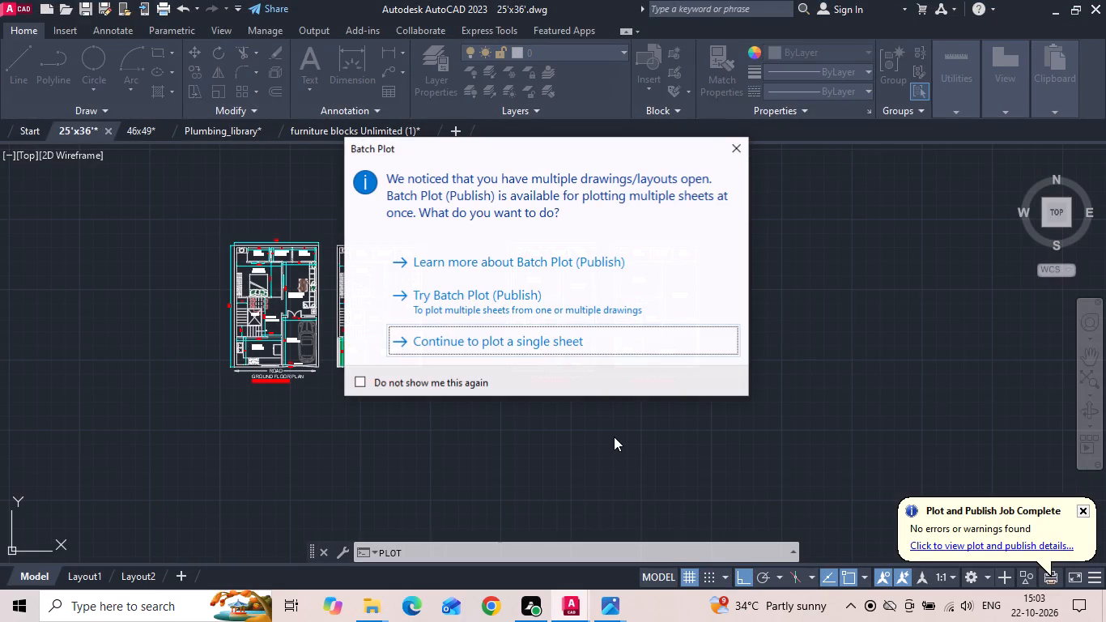
{"action": "left_click", "coordinate": [458, 338]}
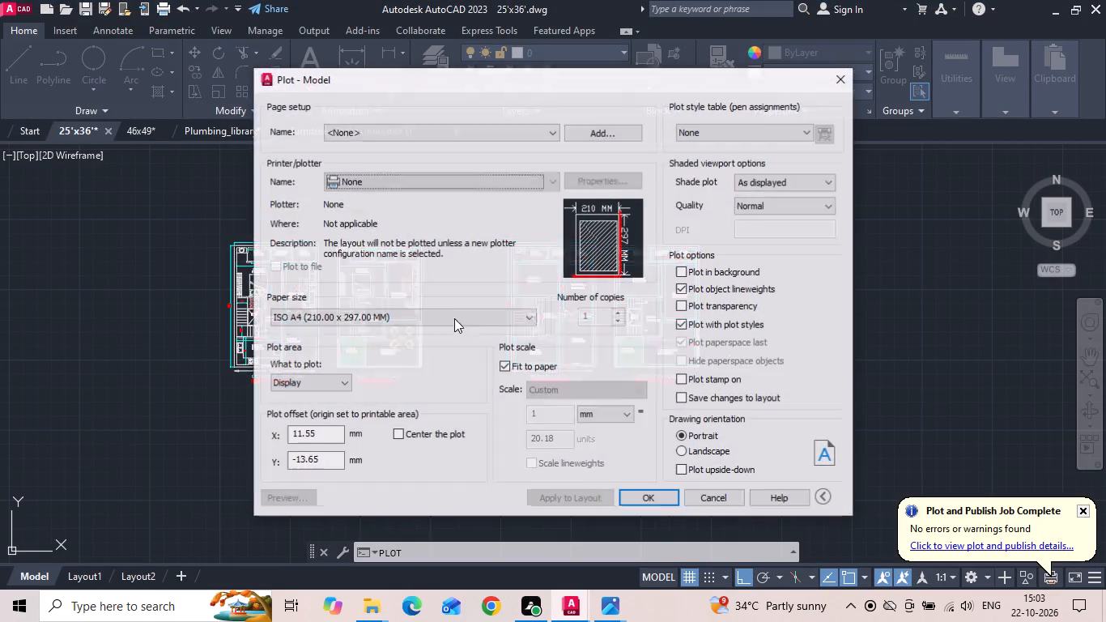
{"action": "left_click", "coordinate": [457, 136]}
{"action": "left_click", "coordinate": [448, 162]}
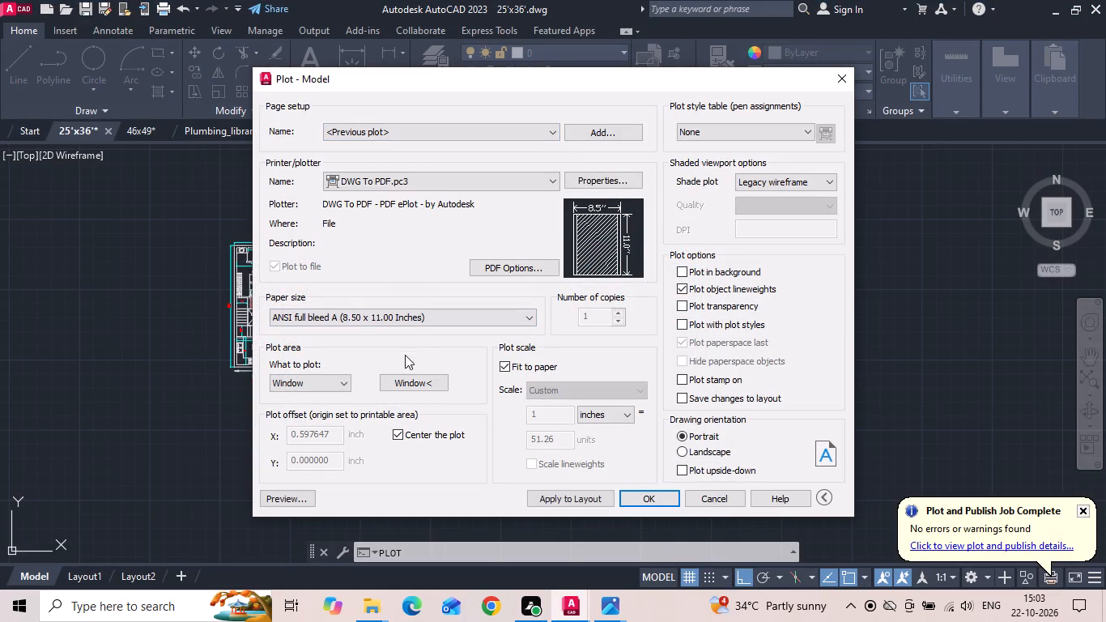
{"action": "left_click", "coordinate": [405, 384]}
{"action": "scroll", "coordinate": [335, 296], "scroll_direction": "up", "scroll_amount": 1}
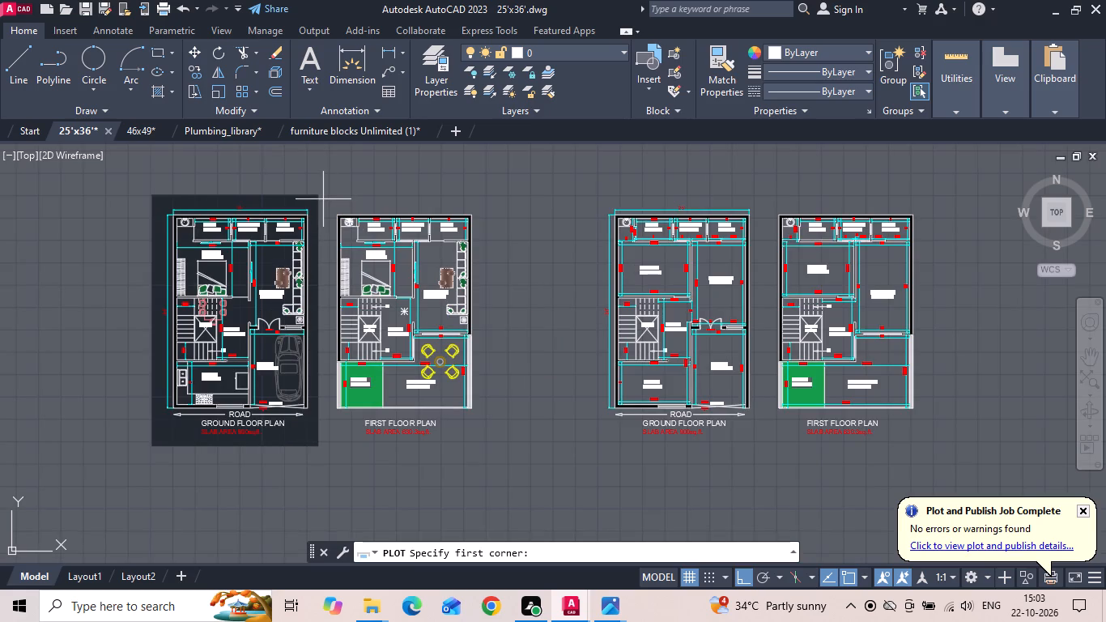
{"action": "left_click_drag", "start_coordinate": [329, 198], "coordinate": [332, 207]}
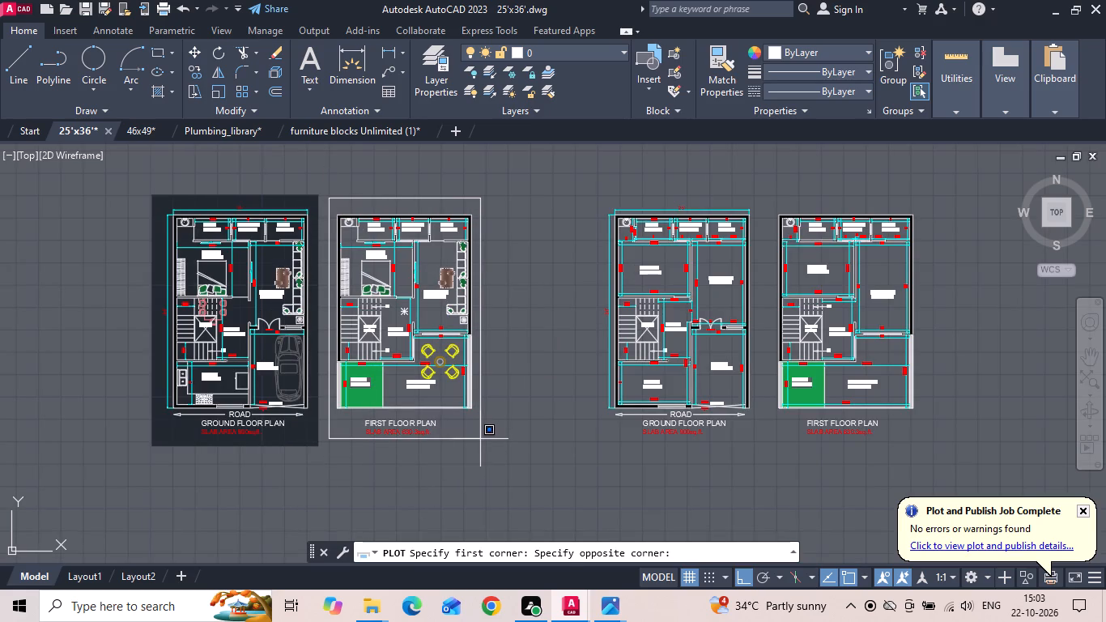
{"action": "left_click", "coordinate": [480, 441]}
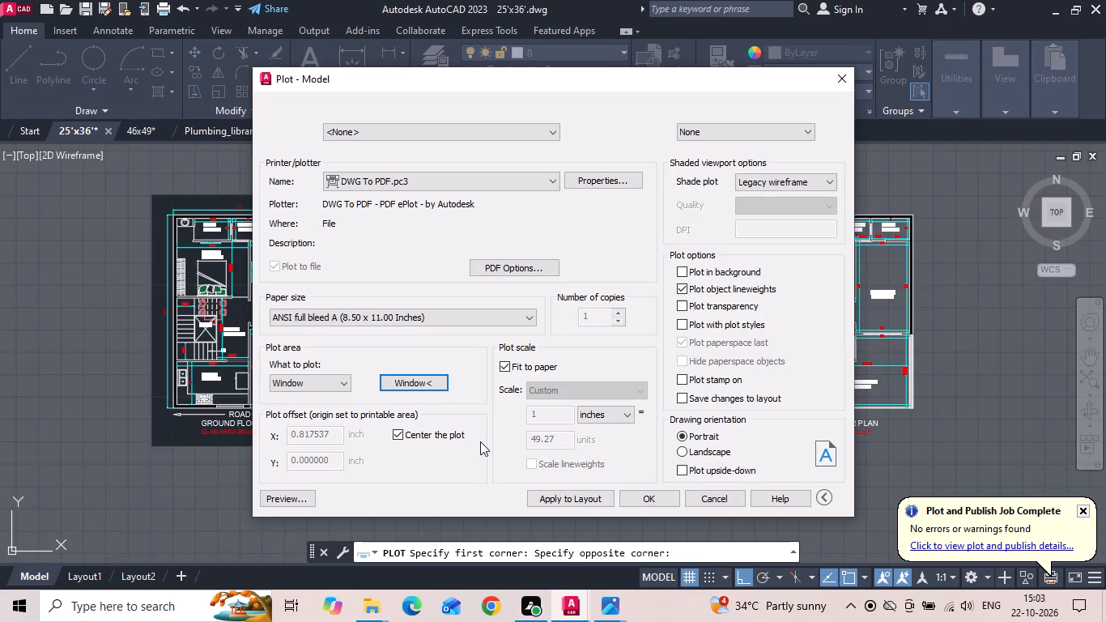
{"action": "left_click", "coordinate": [295, 496]}
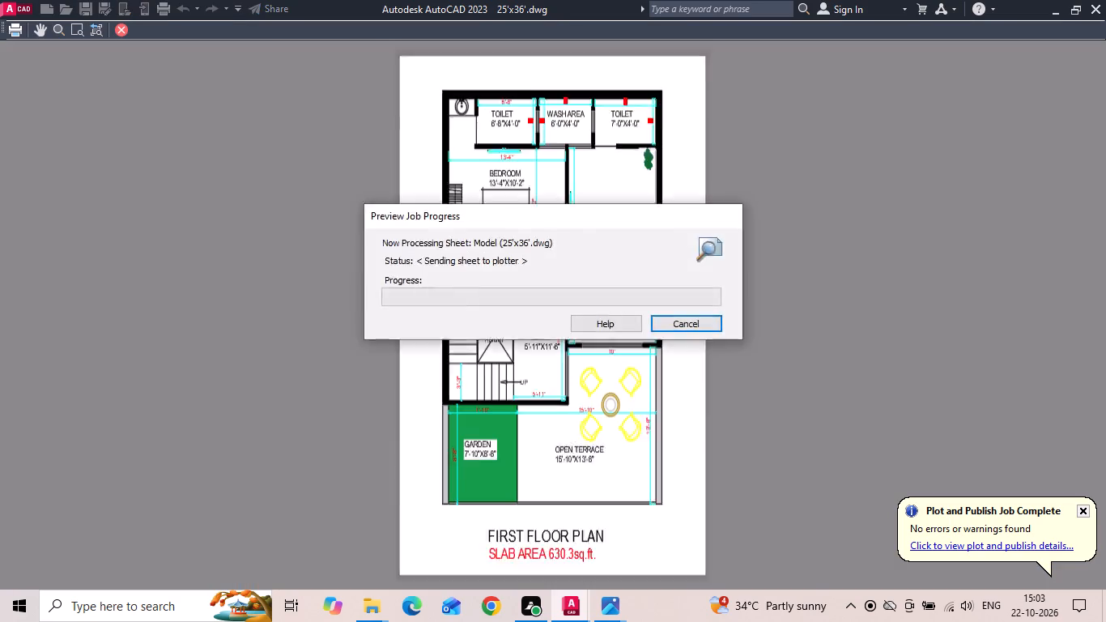
{"action": "key", "text": "Return"}
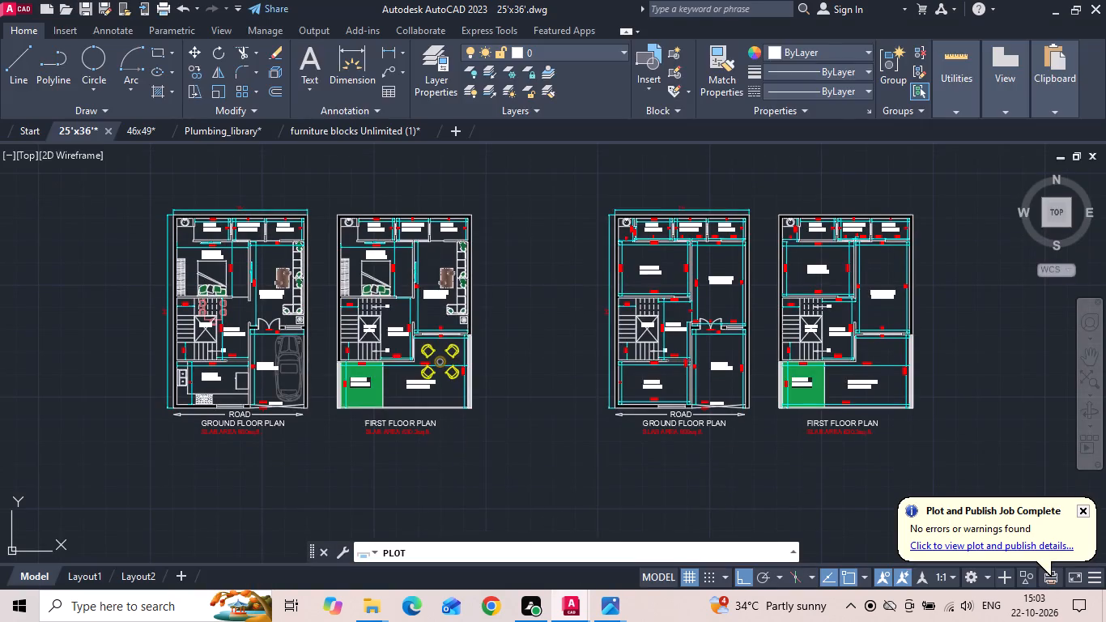
Plot the furnished first floor plan to a PDF named 25'x36' FF in the INTERNSHIP folder.
{"action": "key", "text": "Return"}
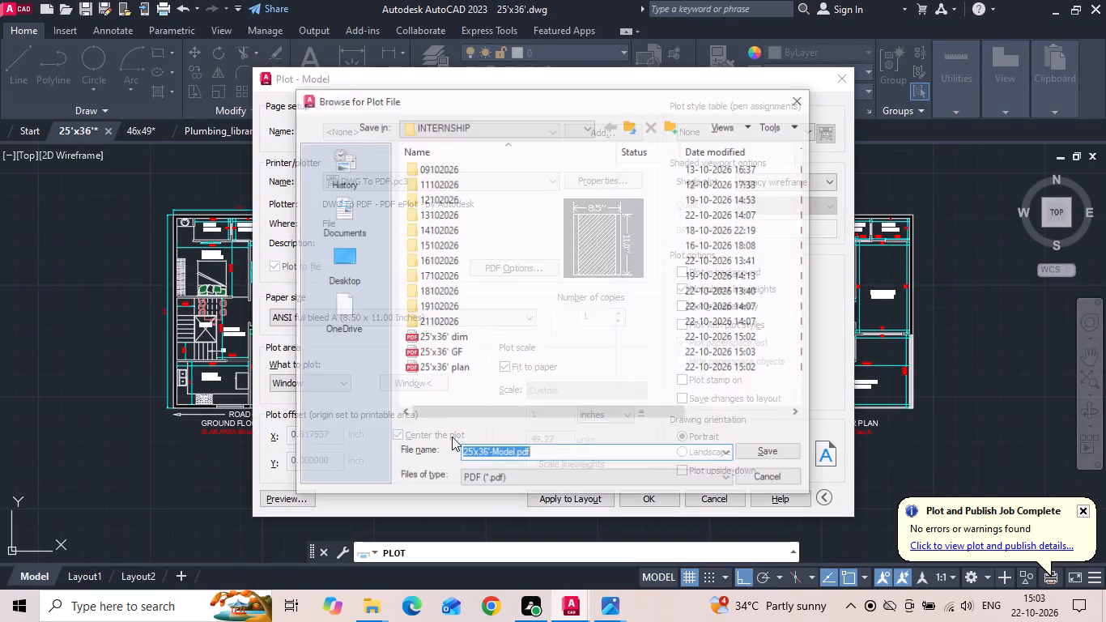
{"action": "left_click", "coordinate": [558, 458]}
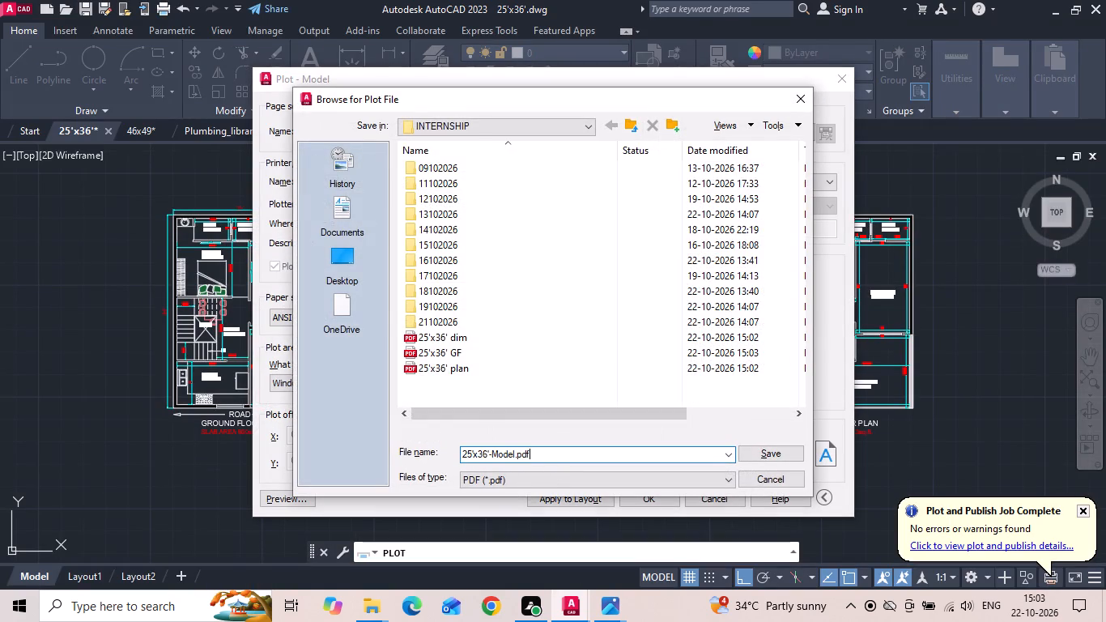
{"action": "key", "text": "BackSpace"}
{"action": "key", "text": "BackSpace"}
{"action": "key", "text": "BackSpace"}
{"action": "key", "text": "BackSpace"}
{"action": "key", "text": "BackSpace"}
{"action": "key", "text": "BackSpace"}
{"action": "key", "text": "BackSpace"}
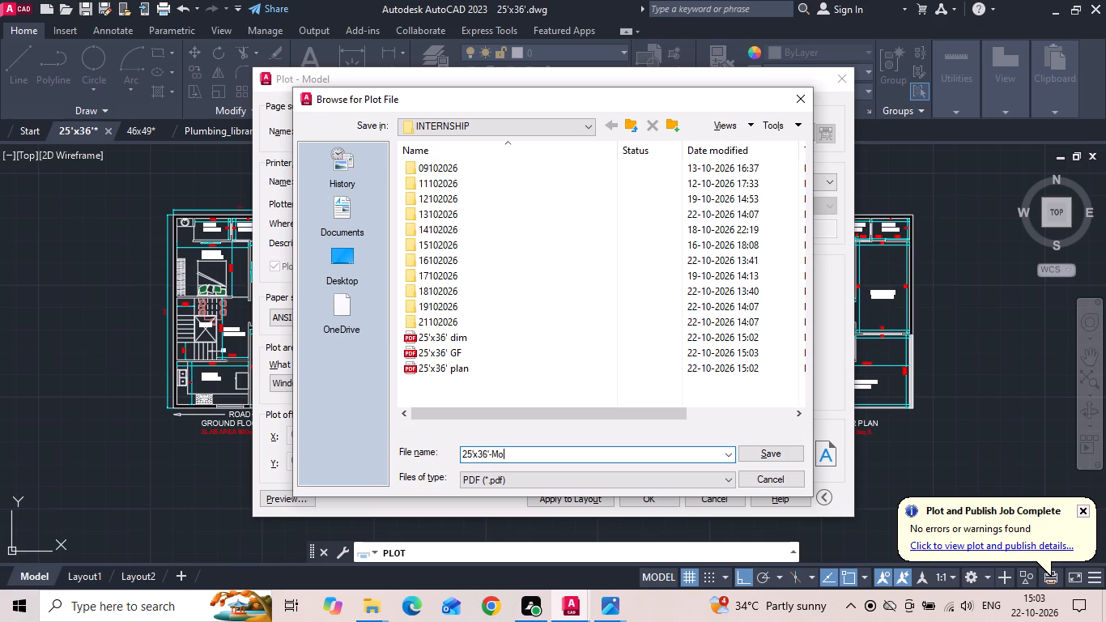
{"action": "key", "text": "BackSpace"}
{"action": "key", "text": "BackSpace"}
{"action": "key", "text": "BackSpace"}
{"action": "key", "text": "space"}
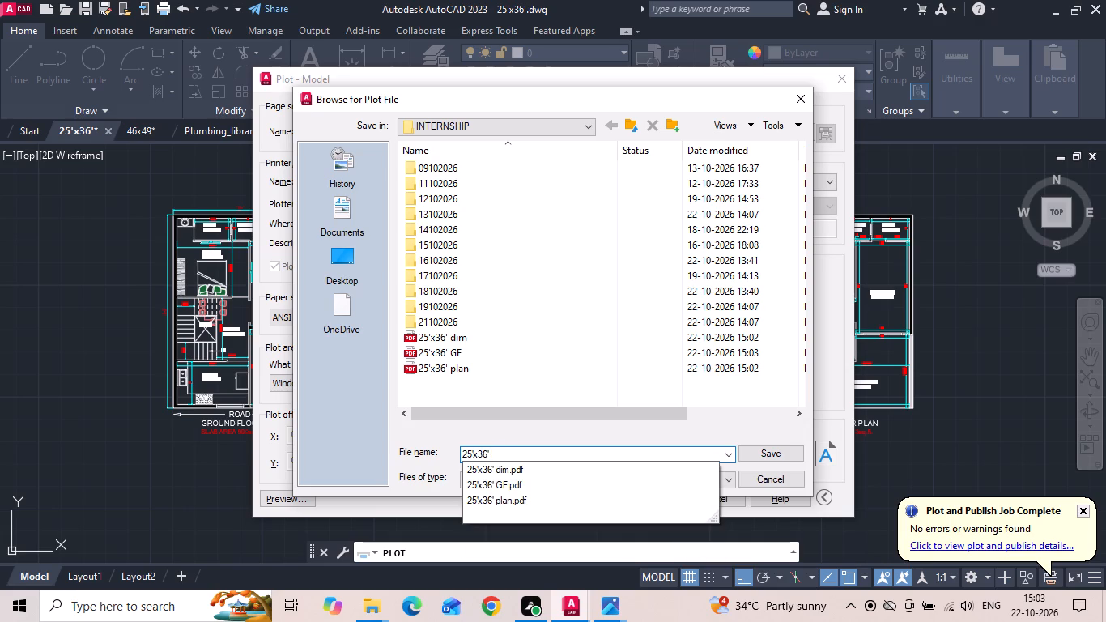
{"action": "type", "text": "FF"}
{"action": "key", "text": "Return"}
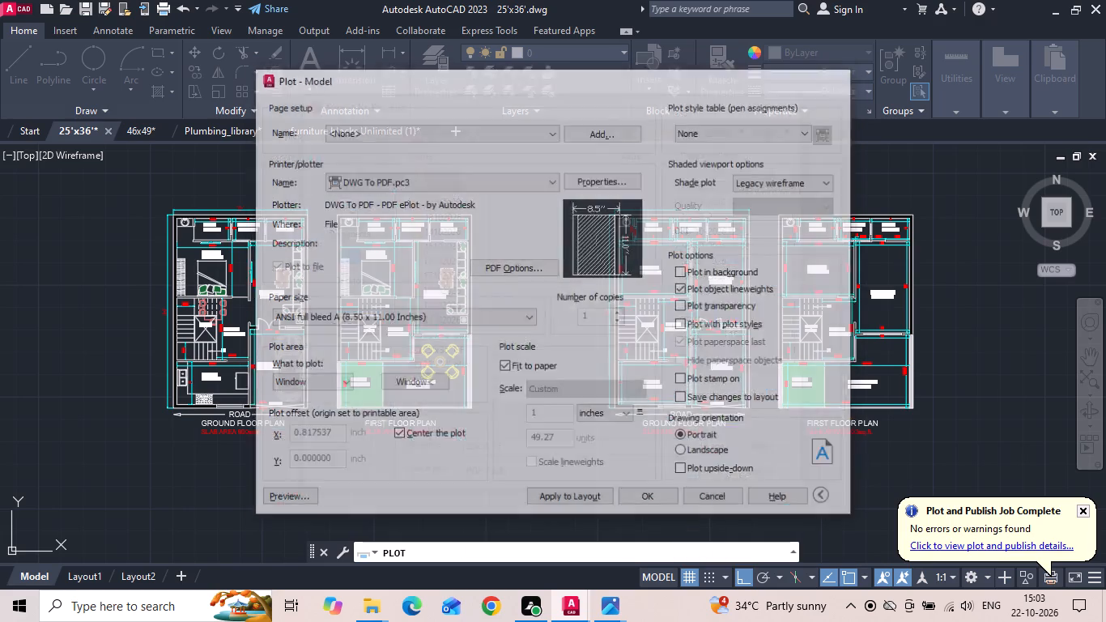
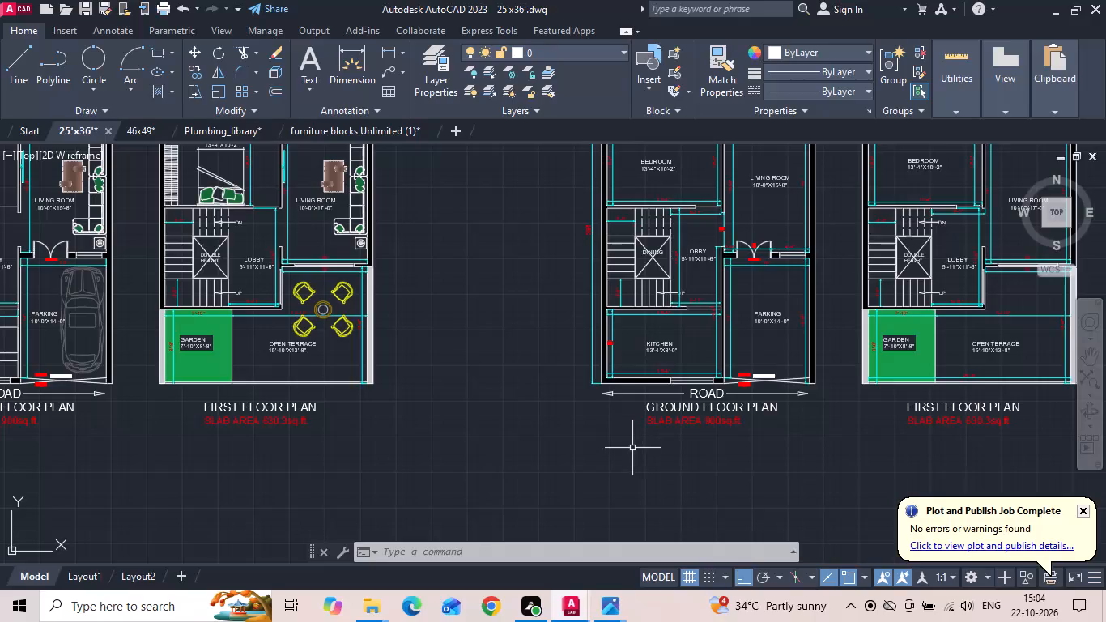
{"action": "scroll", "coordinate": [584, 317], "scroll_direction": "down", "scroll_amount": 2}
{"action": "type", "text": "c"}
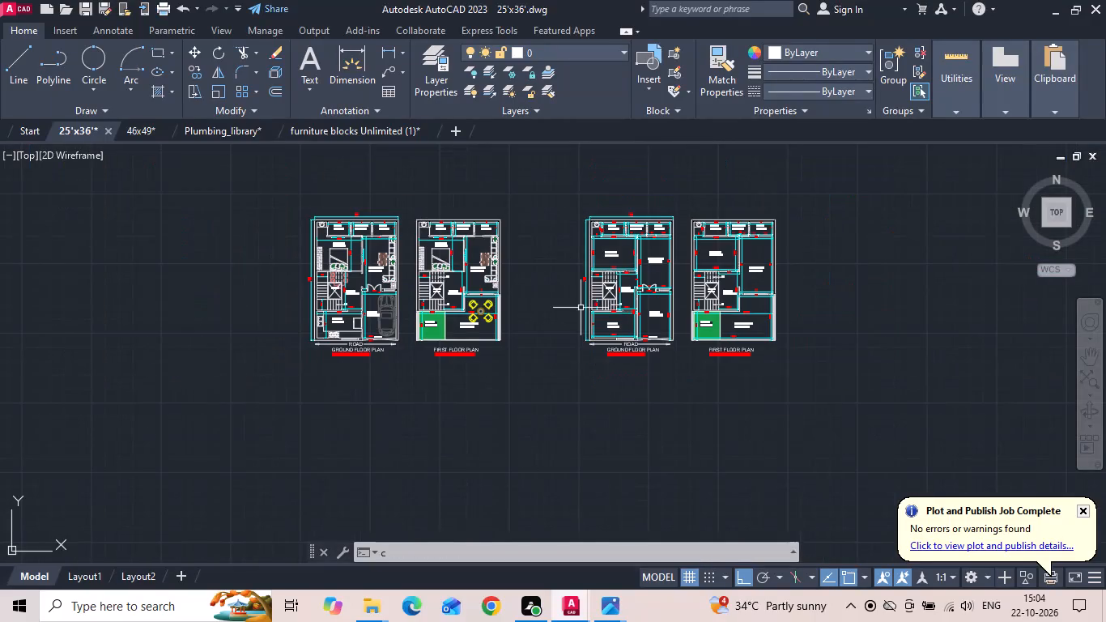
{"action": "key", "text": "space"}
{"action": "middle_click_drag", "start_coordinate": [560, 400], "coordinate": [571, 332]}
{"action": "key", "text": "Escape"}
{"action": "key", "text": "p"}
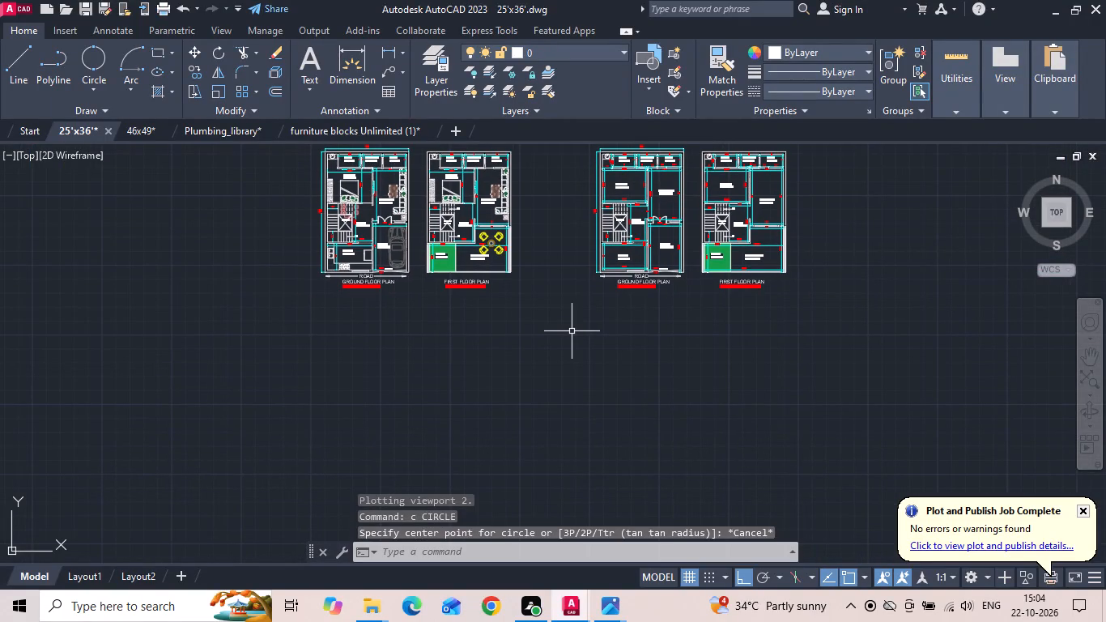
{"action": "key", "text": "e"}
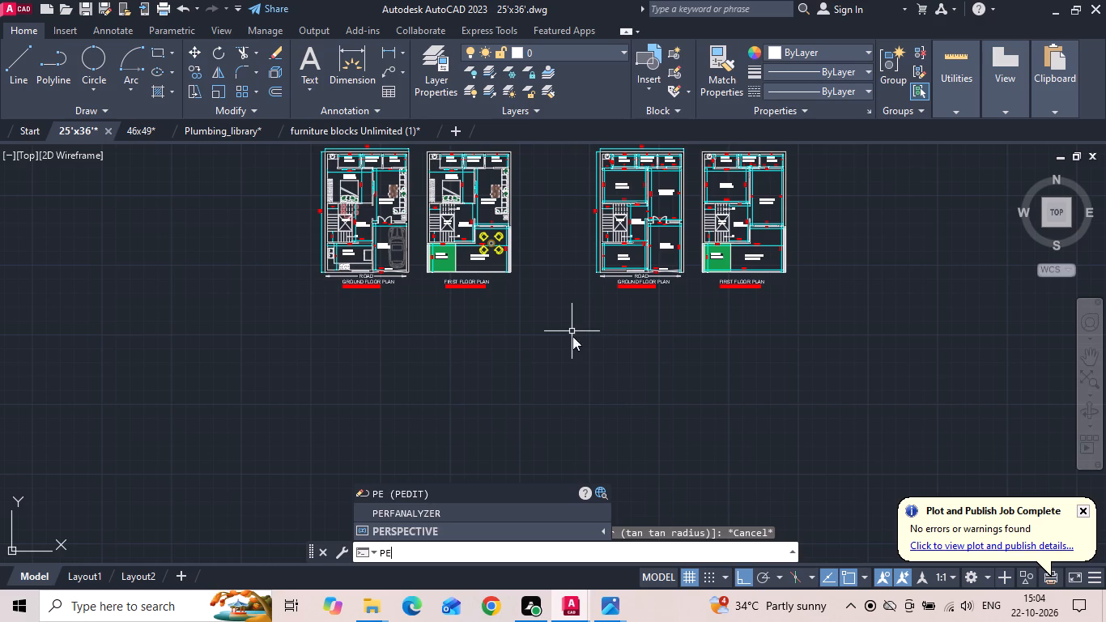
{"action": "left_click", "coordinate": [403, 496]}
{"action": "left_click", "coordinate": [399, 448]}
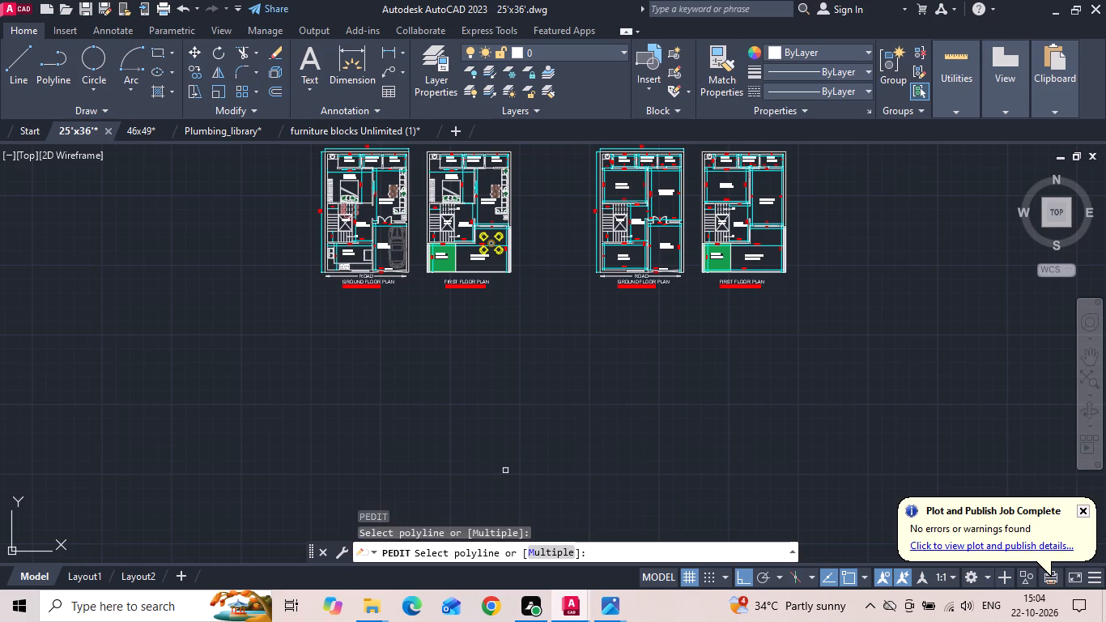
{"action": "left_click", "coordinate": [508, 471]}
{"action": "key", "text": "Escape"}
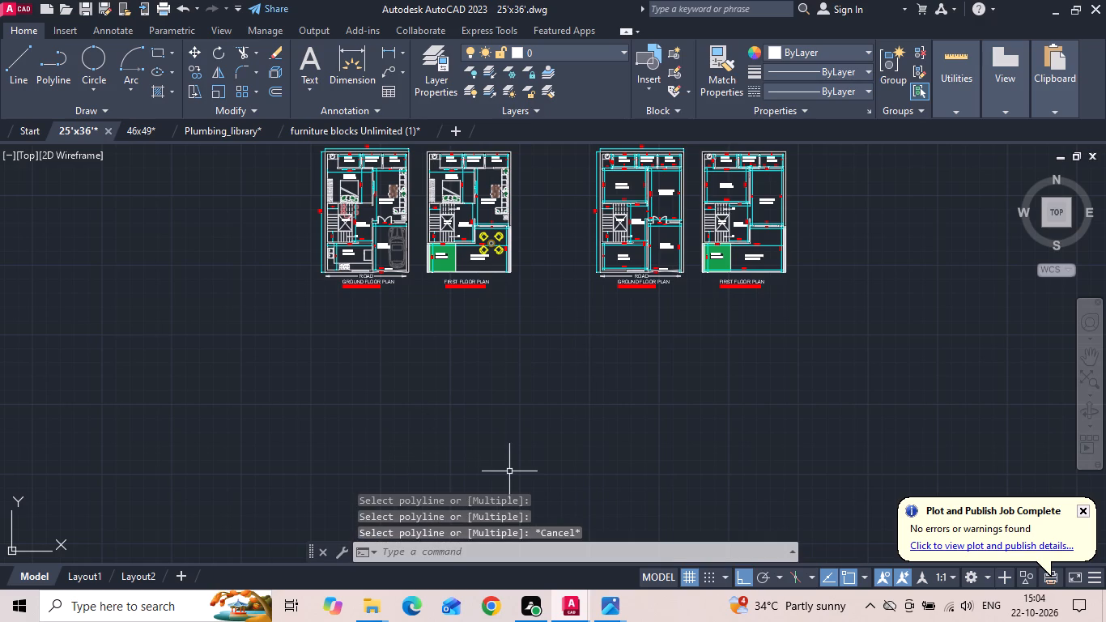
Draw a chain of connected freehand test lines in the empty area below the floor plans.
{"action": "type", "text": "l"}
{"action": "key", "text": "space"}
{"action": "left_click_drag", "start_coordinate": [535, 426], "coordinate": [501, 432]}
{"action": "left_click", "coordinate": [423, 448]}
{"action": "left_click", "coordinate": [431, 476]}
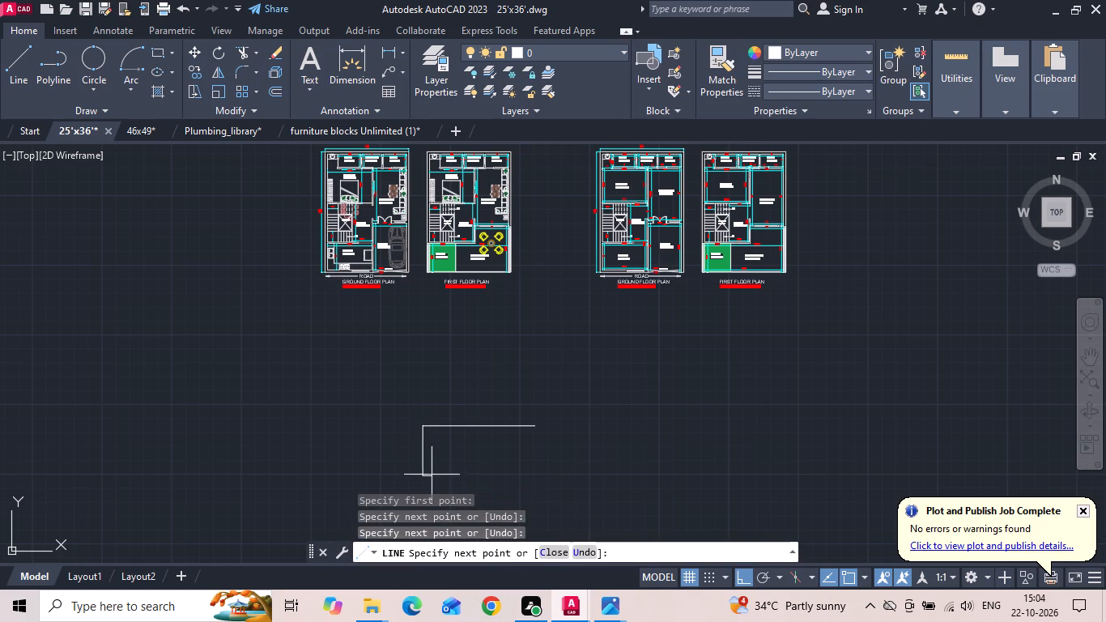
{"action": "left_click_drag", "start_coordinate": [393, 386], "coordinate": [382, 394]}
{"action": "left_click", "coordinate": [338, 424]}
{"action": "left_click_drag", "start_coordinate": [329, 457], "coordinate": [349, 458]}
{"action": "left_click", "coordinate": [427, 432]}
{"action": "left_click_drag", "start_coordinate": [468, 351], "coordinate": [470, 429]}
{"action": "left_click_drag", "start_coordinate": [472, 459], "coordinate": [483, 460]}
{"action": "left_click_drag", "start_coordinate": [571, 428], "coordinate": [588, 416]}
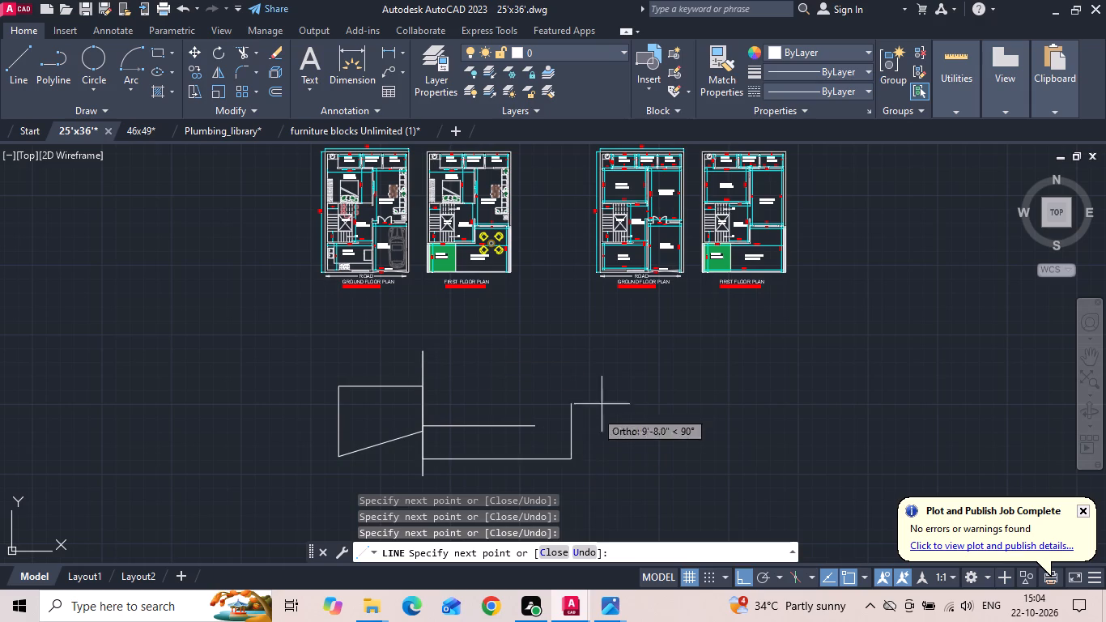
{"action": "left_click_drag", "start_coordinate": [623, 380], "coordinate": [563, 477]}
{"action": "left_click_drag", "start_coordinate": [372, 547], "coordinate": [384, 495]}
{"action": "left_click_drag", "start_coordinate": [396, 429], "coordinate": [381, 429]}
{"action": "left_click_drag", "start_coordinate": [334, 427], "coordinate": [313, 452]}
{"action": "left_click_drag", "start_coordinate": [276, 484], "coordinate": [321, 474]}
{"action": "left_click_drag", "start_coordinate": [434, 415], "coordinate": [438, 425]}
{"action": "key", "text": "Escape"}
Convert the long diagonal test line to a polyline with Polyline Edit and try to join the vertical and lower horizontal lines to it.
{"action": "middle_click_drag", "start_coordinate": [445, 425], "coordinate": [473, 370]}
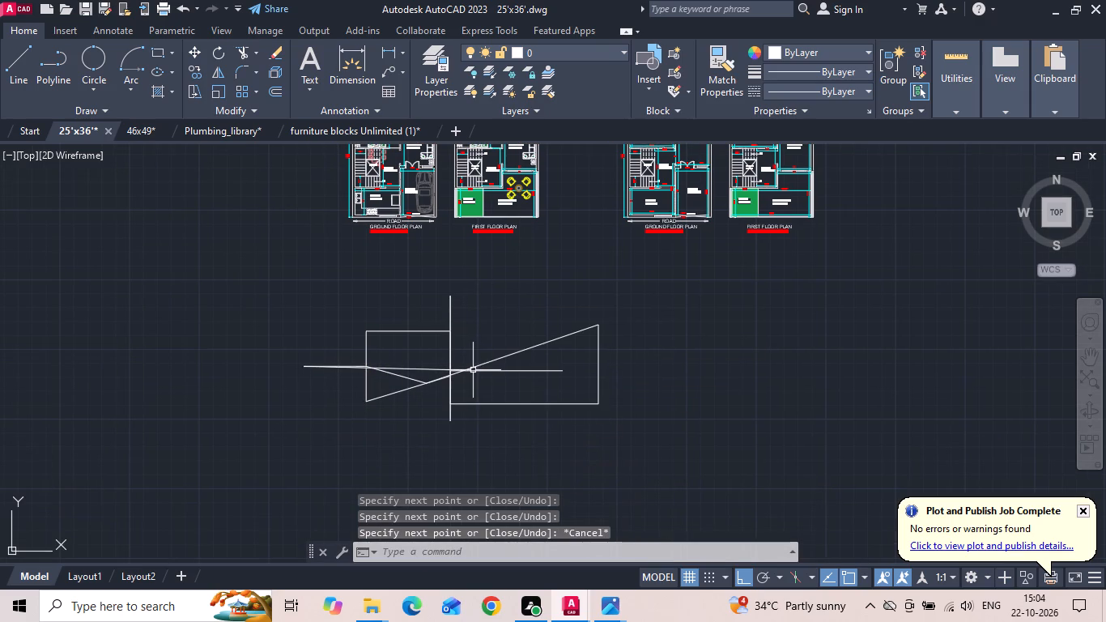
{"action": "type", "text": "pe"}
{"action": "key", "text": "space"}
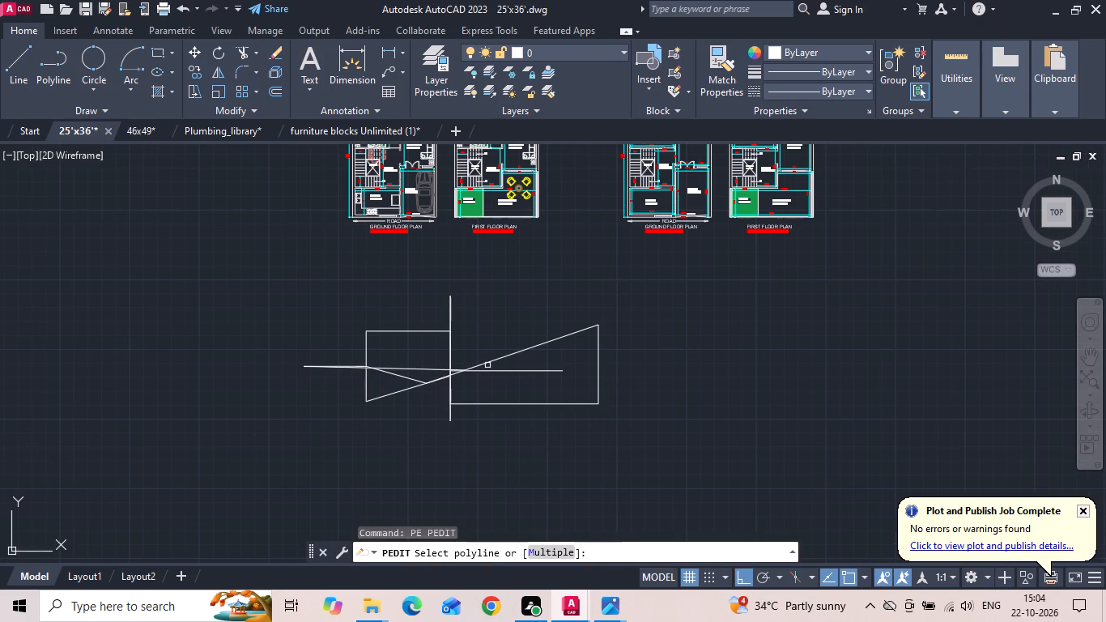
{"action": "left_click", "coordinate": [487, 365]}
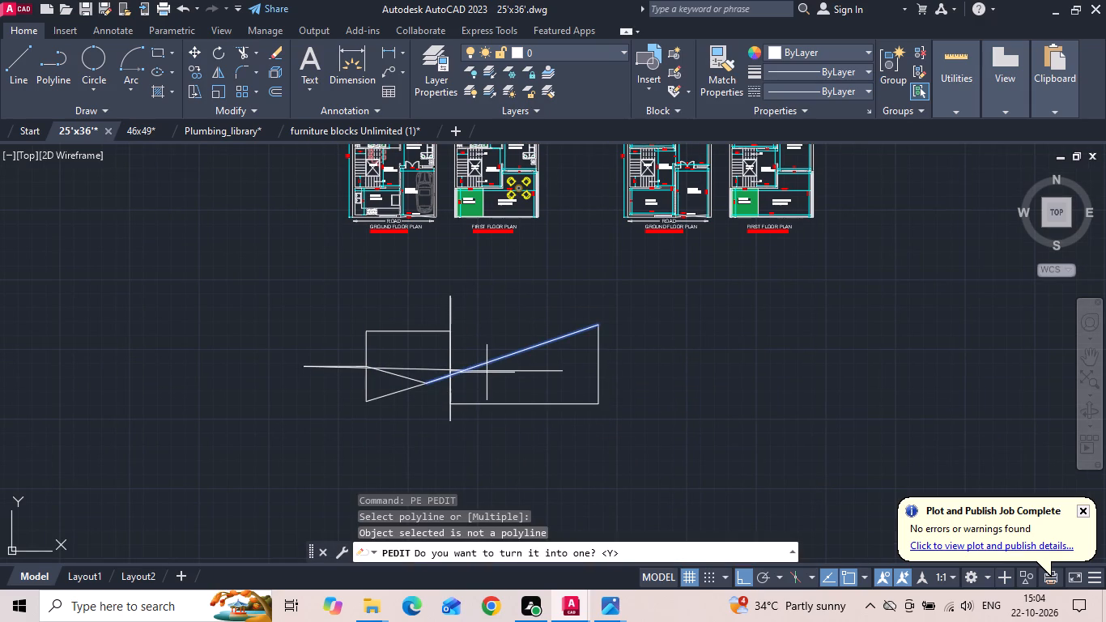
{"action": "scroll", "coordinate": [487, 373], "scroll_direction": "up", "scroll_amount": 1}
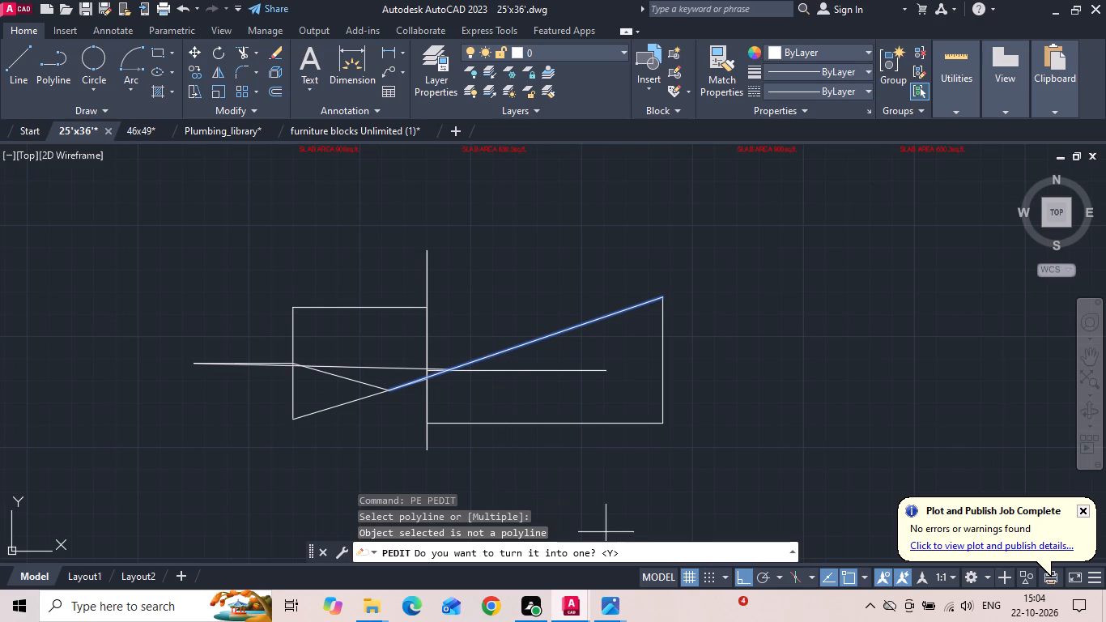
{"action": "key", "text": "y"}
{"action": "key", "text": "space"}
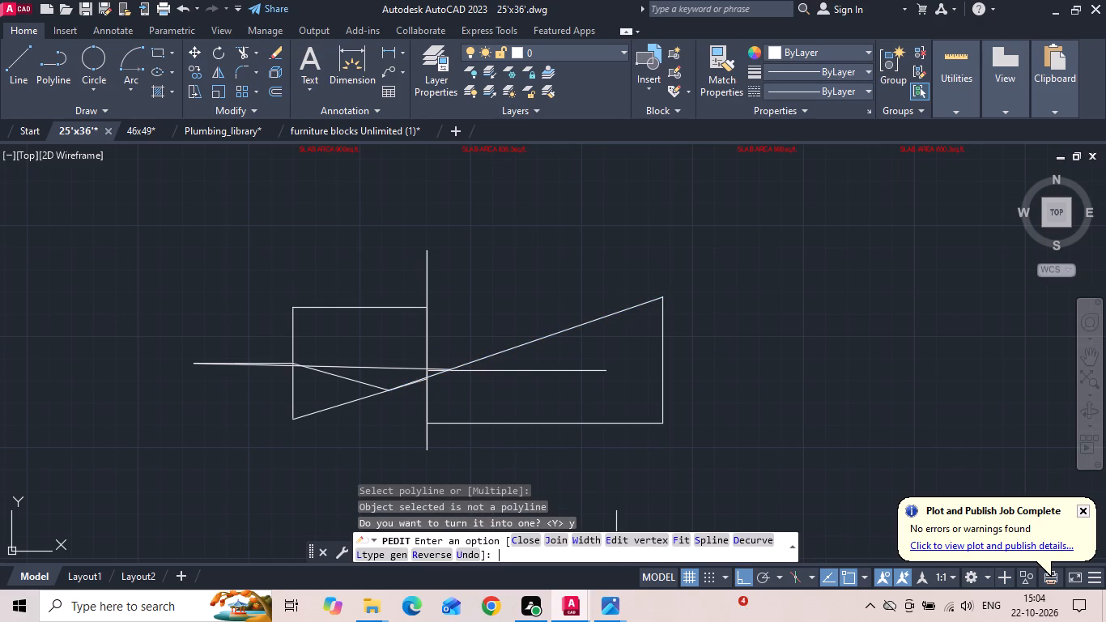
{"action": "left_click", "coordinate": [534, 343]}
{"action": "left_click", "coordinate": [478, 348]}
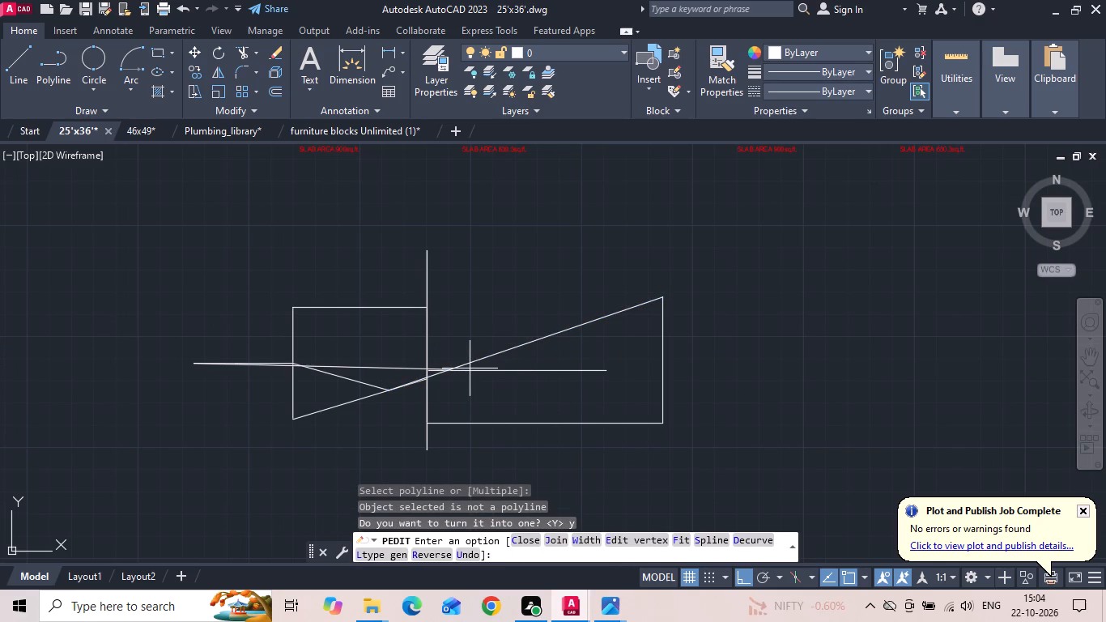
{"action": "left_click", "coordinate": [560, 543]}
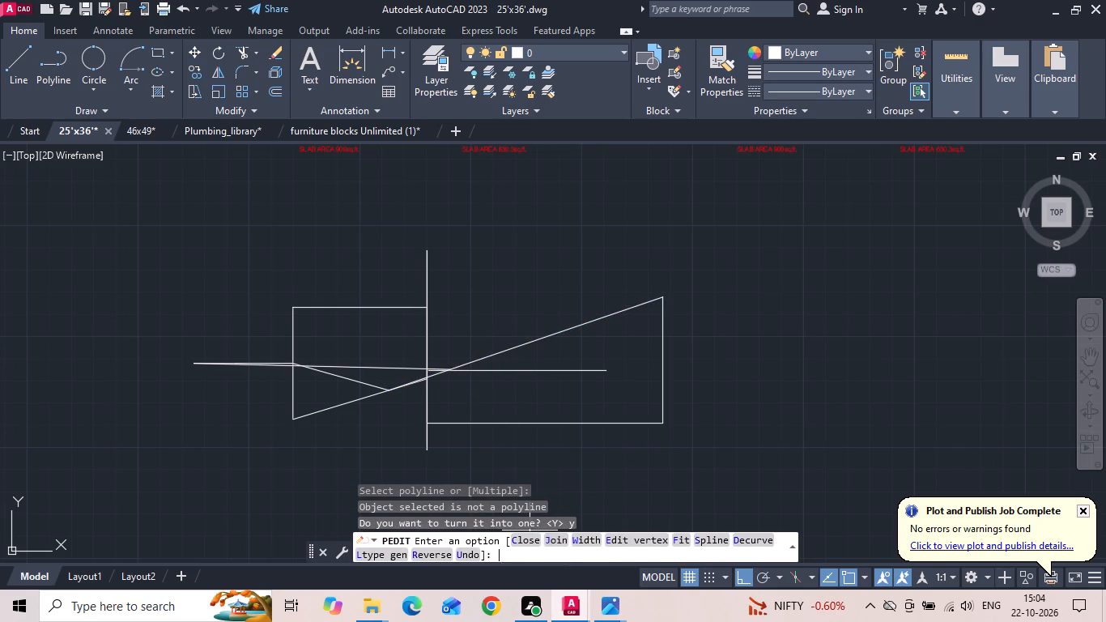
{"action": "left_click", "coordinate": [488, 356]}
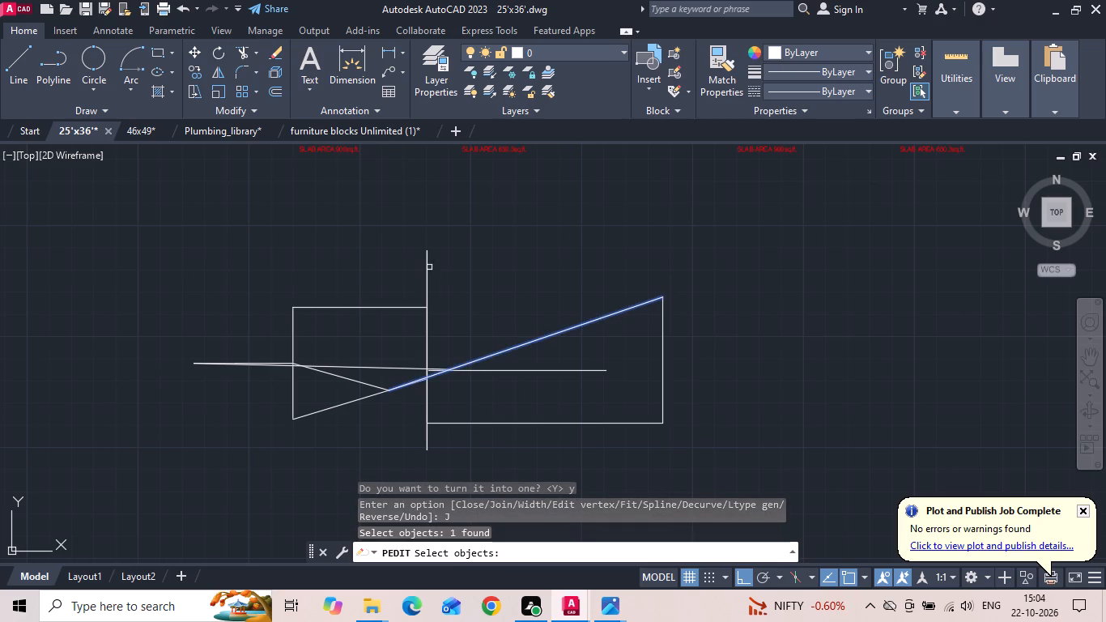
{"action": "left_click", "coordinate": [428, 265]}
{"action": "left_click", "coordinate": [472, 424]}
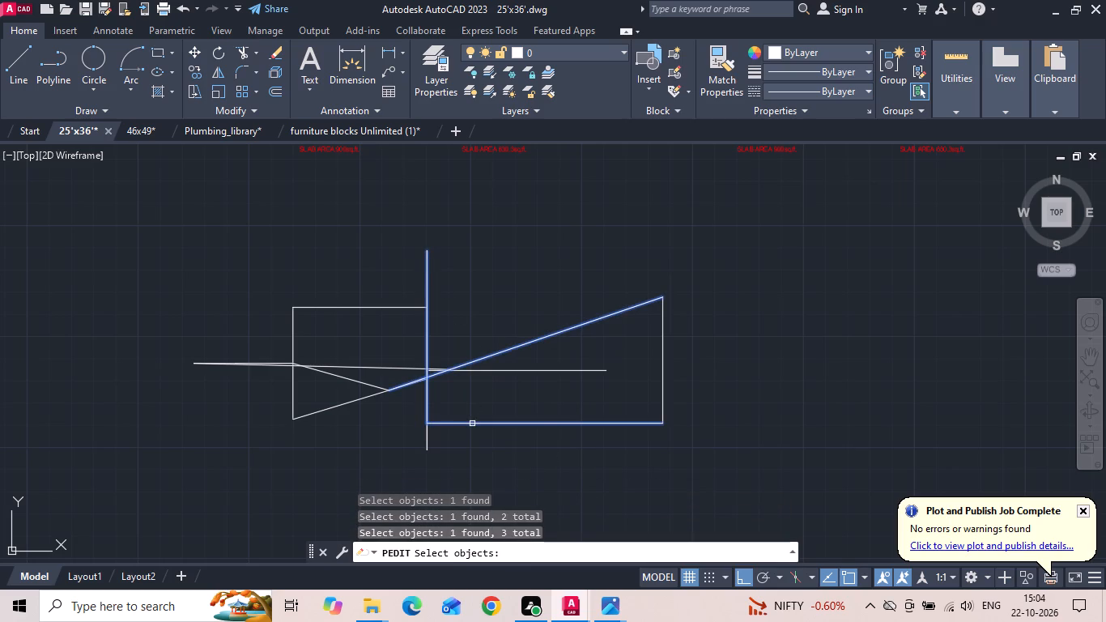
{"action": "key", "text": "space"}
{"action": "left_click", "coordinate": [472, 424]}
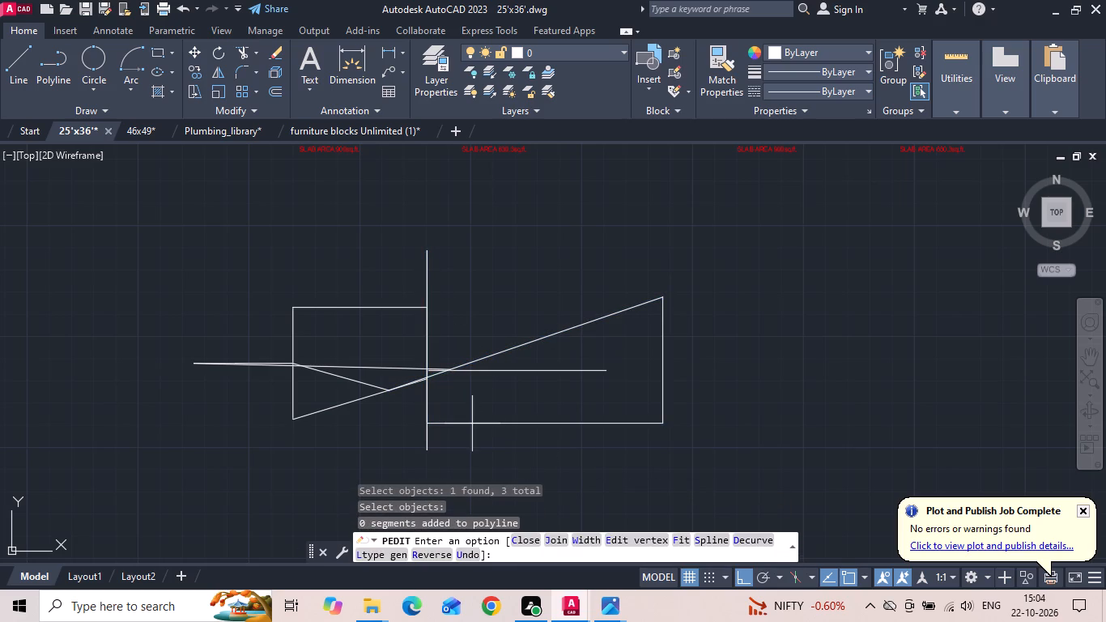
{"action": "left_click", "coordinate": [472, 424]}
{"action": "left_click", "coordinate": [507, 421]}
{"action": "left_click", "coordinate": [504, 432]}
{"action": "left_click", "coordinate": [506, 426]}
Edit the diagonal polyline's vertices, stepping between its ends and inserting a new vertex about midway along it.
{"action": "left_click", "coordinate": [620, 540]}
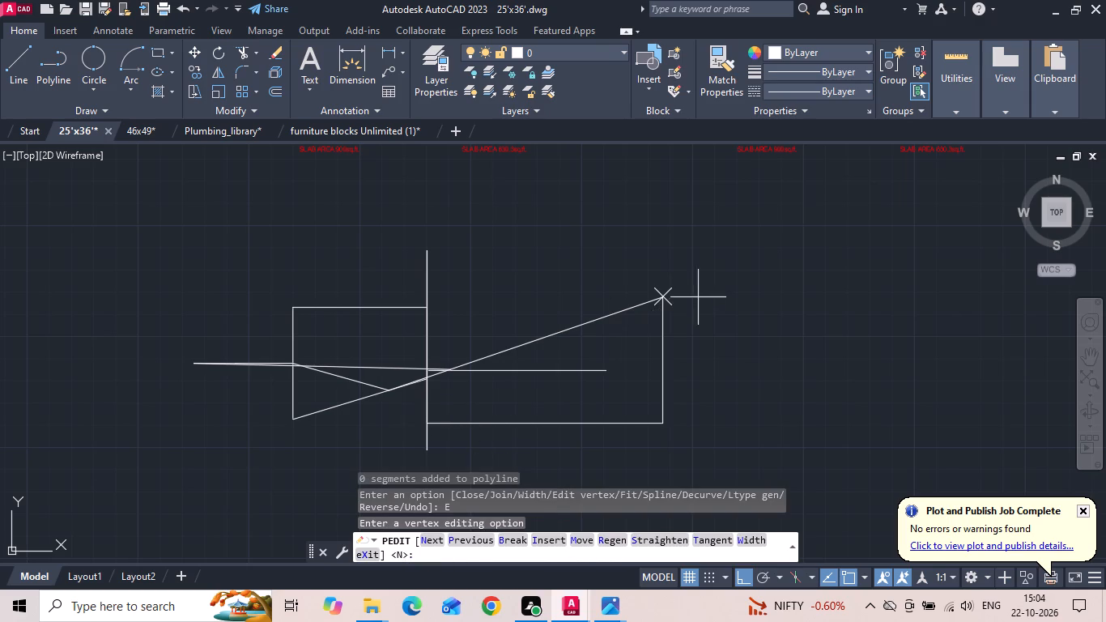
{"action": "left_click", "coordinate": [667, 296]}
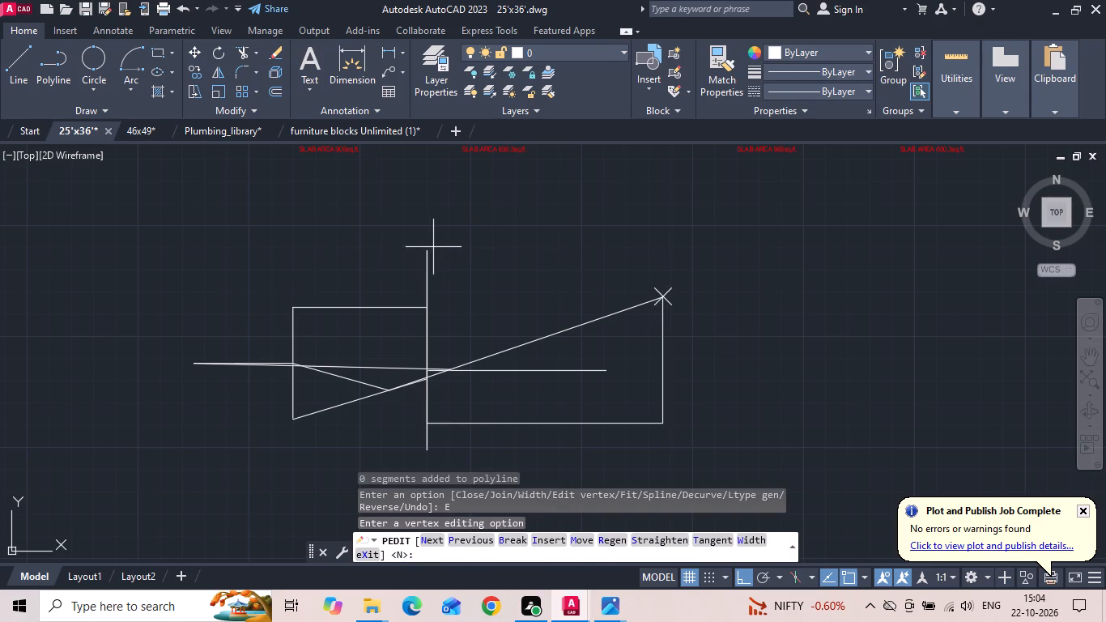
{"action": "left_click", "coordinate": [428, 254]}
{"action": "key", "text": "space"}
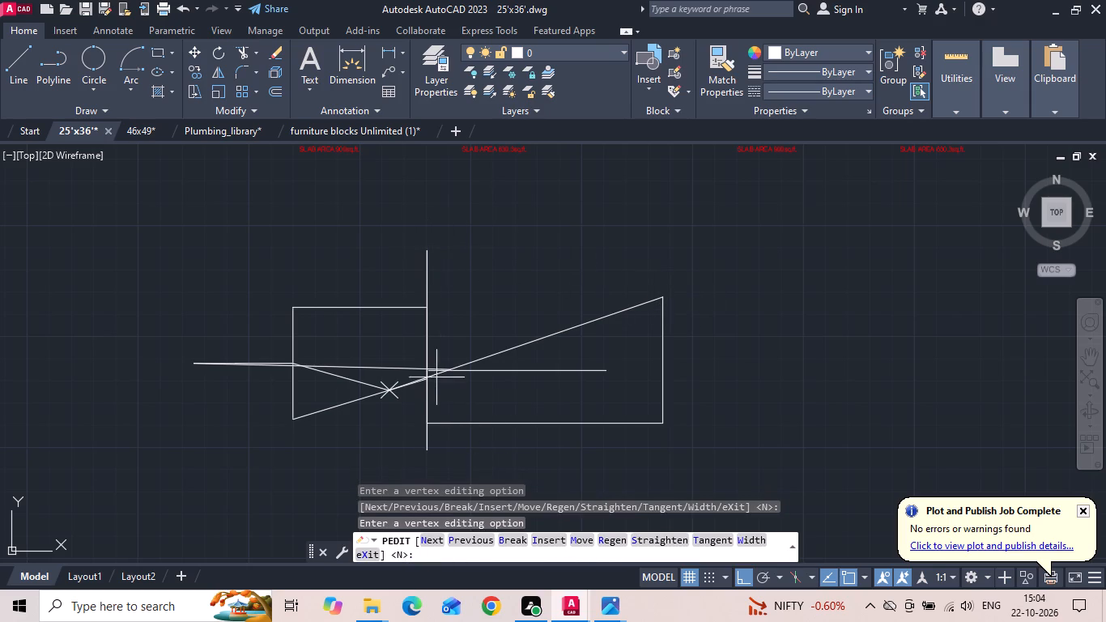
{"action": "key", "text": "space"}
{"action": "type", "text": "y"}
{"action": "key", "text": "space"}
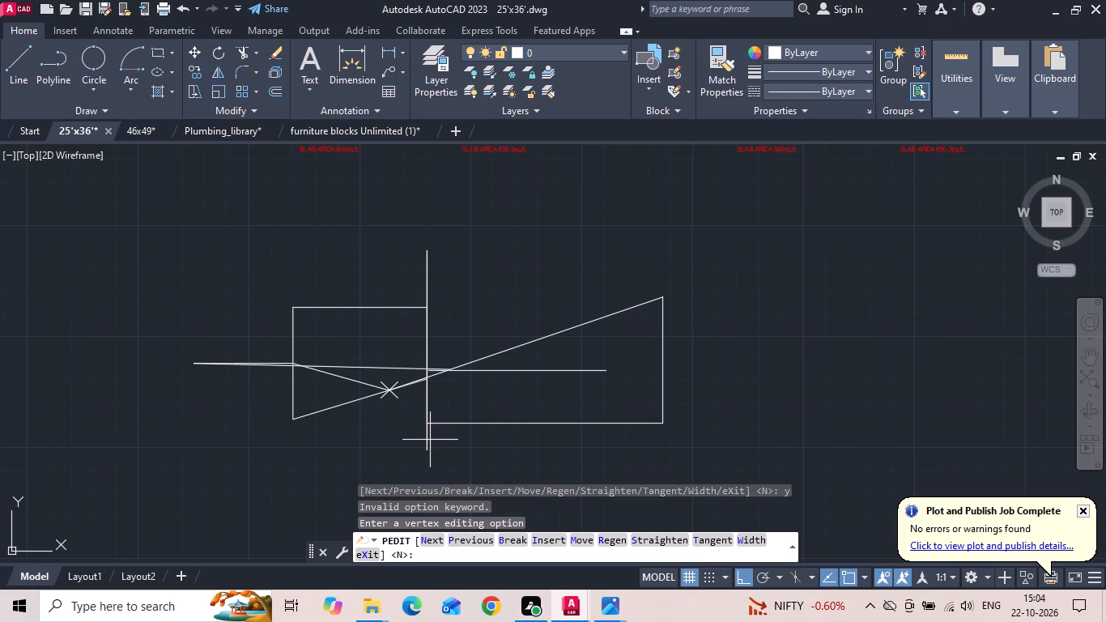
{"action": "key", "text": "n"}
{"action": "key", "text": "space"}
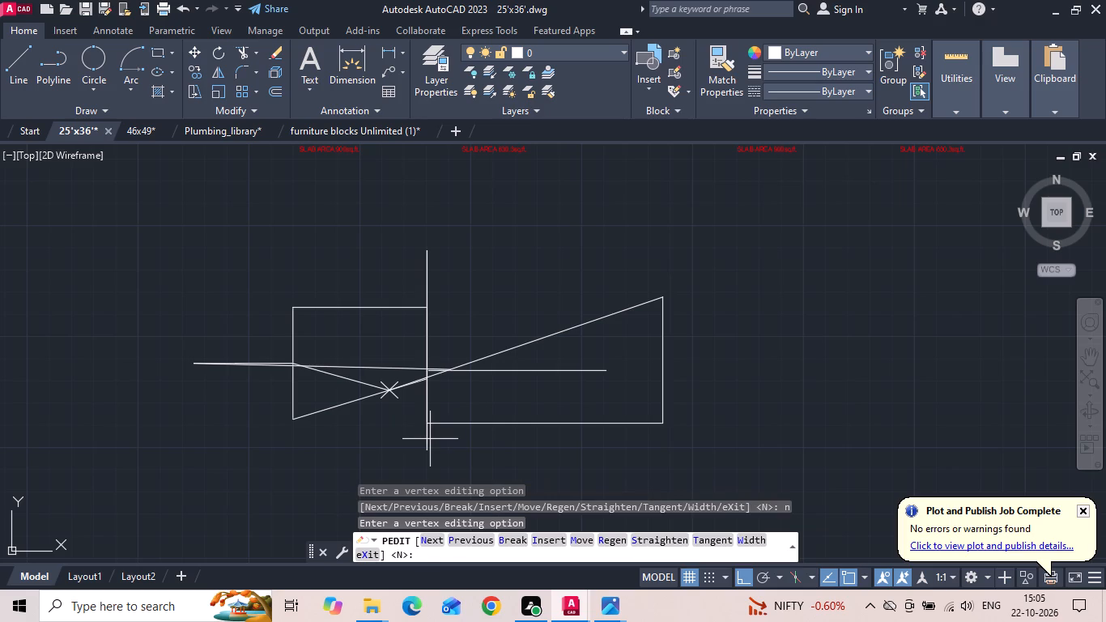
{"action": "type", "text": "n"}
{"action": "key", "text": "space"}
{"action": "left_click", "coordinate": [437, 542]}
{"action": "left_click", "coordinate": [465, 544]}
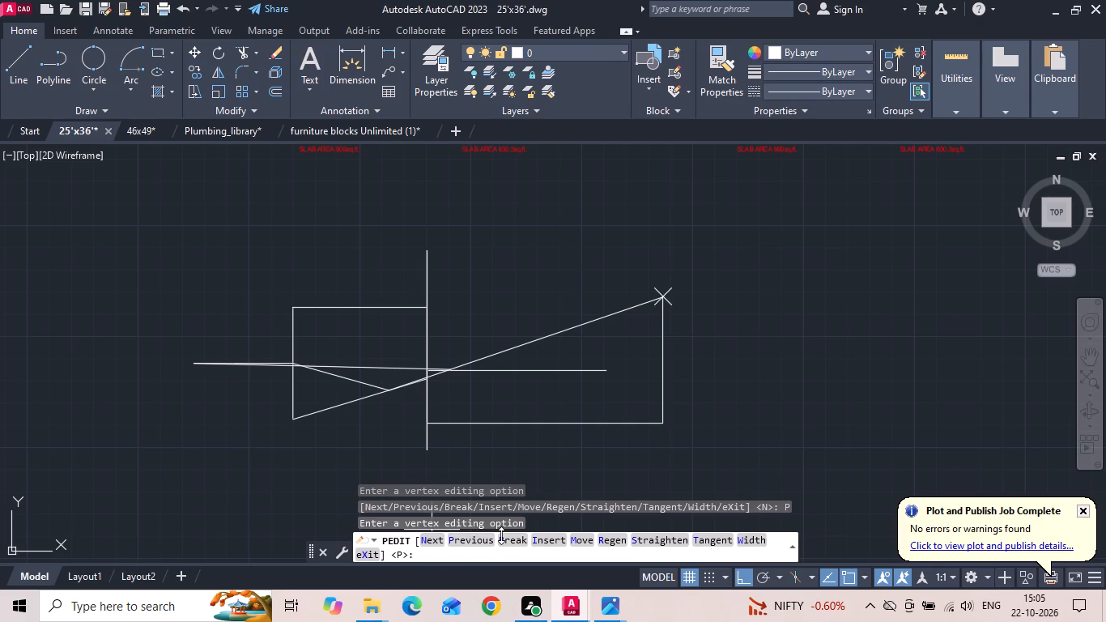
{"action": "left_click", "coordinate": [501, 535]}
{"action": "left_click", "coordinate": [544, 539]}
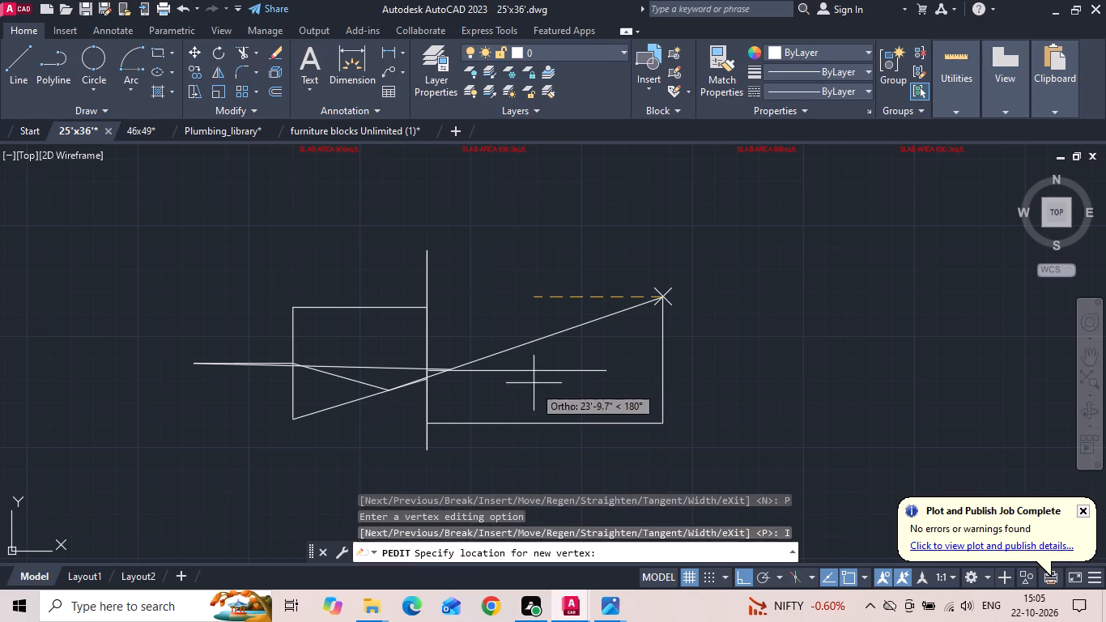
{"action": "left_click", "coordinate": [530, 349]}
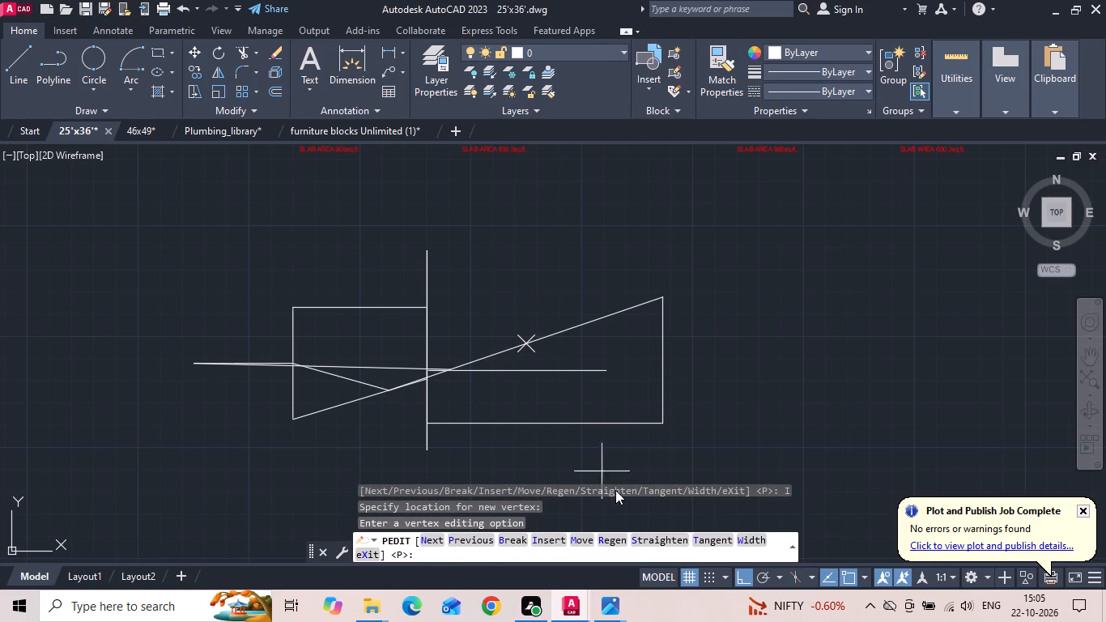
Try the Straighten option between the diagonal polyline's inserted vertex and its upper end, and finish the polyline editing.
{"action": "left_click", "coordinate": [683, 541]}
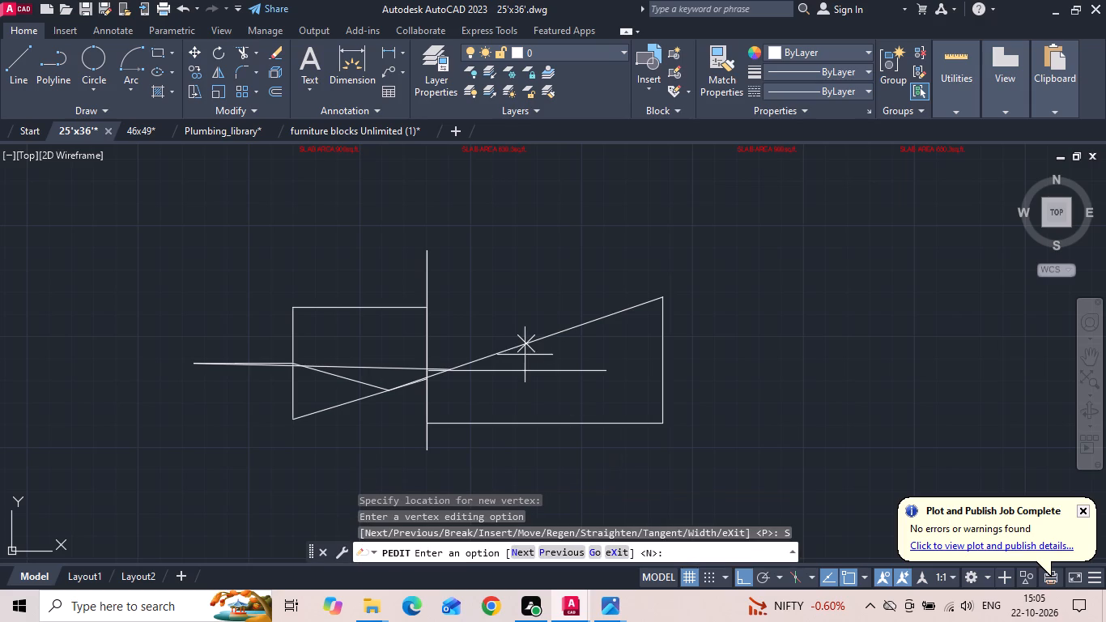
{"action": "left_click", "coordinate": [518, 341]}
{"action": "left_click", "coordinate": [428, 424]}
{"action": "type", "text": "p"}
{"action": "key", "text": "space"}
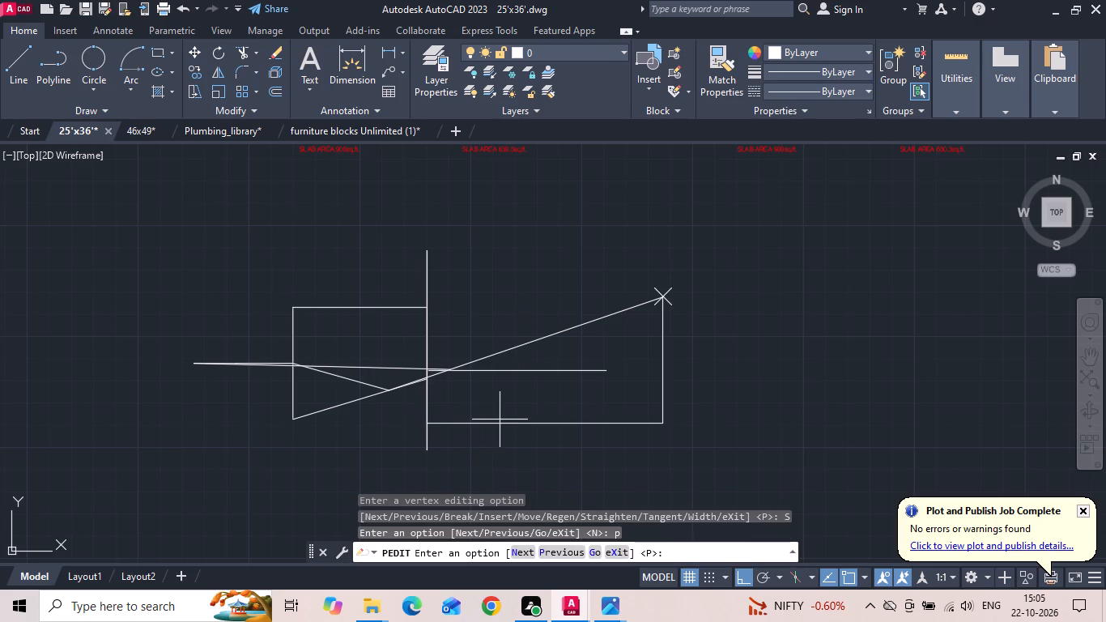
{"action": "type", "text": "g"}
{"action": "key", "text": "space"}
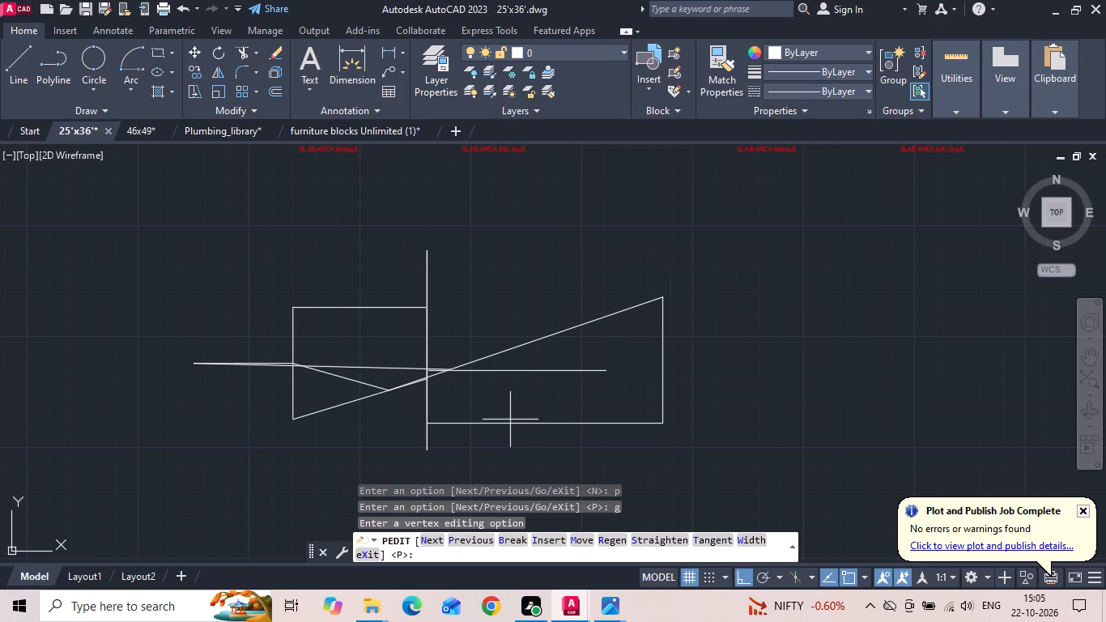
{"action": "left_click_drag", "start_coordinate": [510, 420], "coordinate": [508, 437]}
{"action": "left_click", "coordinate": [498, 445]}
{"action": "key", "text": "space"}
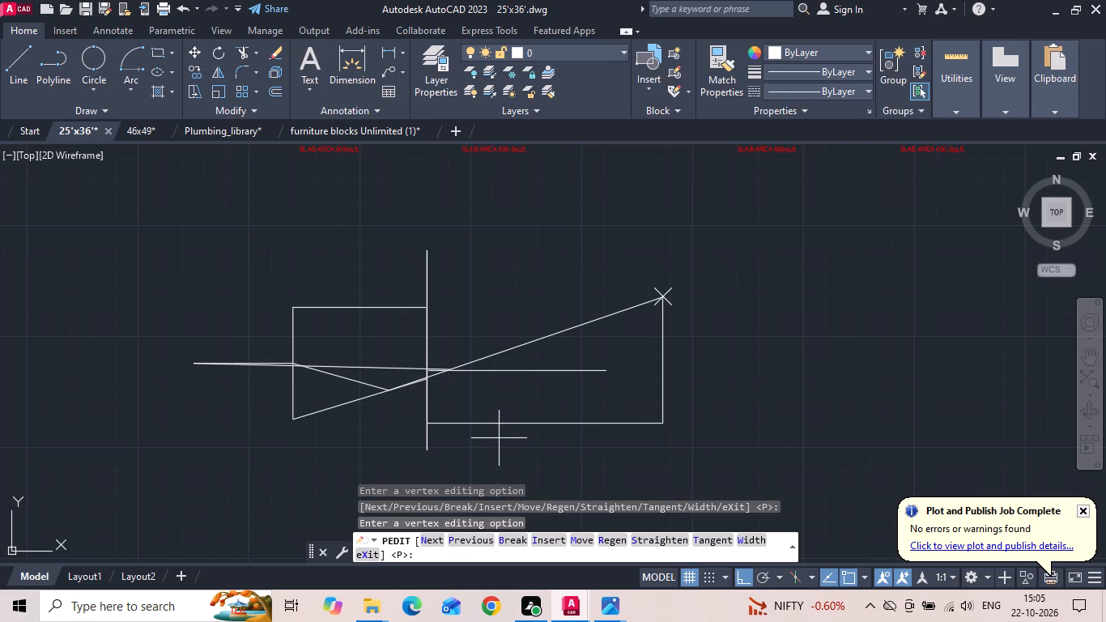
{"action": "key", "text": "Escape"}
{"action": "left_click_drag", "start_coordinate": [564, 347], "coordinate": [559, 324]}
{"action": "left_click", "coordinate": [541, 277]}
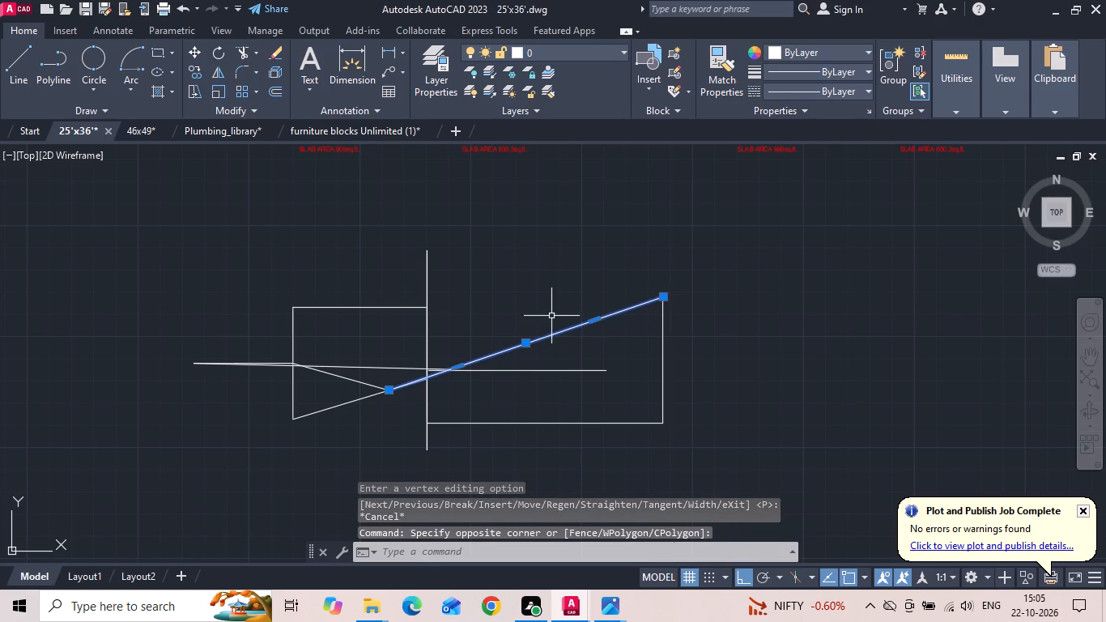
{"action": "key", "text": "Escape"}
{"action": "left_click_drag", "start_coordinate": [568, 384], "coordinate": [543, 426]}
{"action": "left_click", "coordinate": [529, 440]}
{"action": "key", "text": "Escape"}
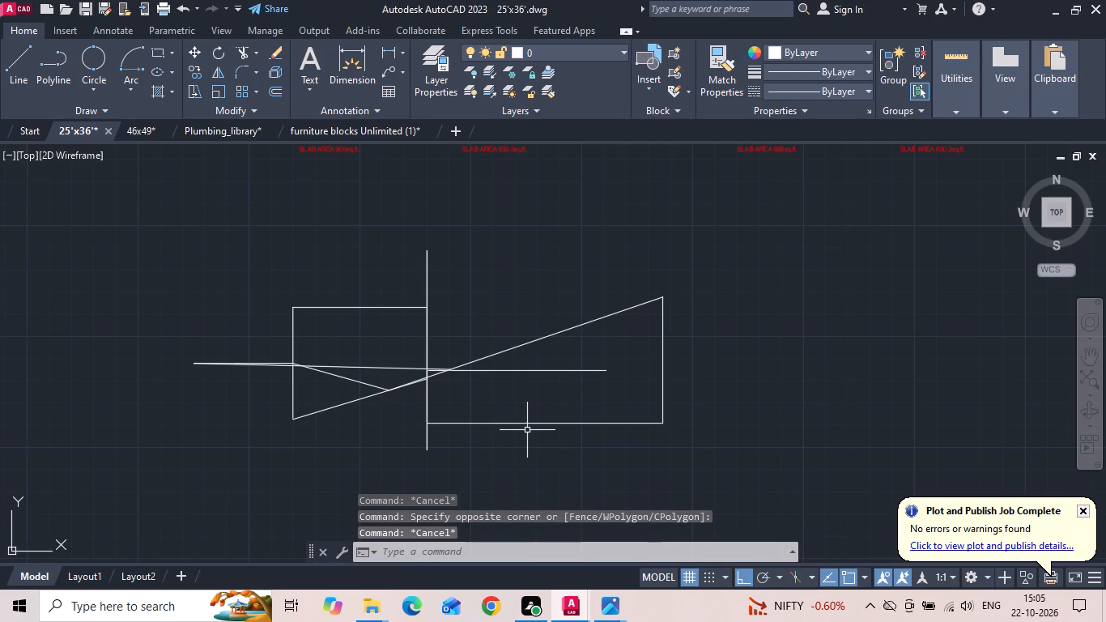
Erase all the test lines below the floor plans and save the drawing.
{"action": "key", "text": "ctrl+s"}
{"action": "scroll", "coordinate": [724, 307], "scroll_direction": "down", "scroll_amount": 2}
{"action": "left_click_drag", "start_coordinate": [735, 291], "coordinate": [593, 365]}
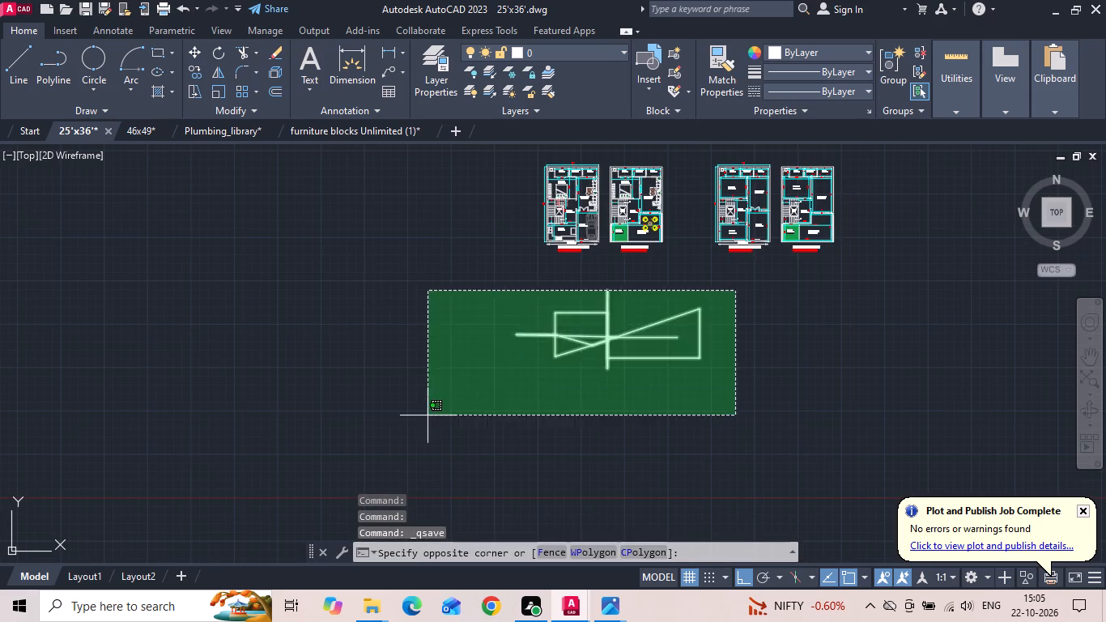
{"action": "left_click", "coordinate": [426, 416]}
{"action": "key", "text": "Delete"}
{"action": "key", "text": "ctrl+s"}
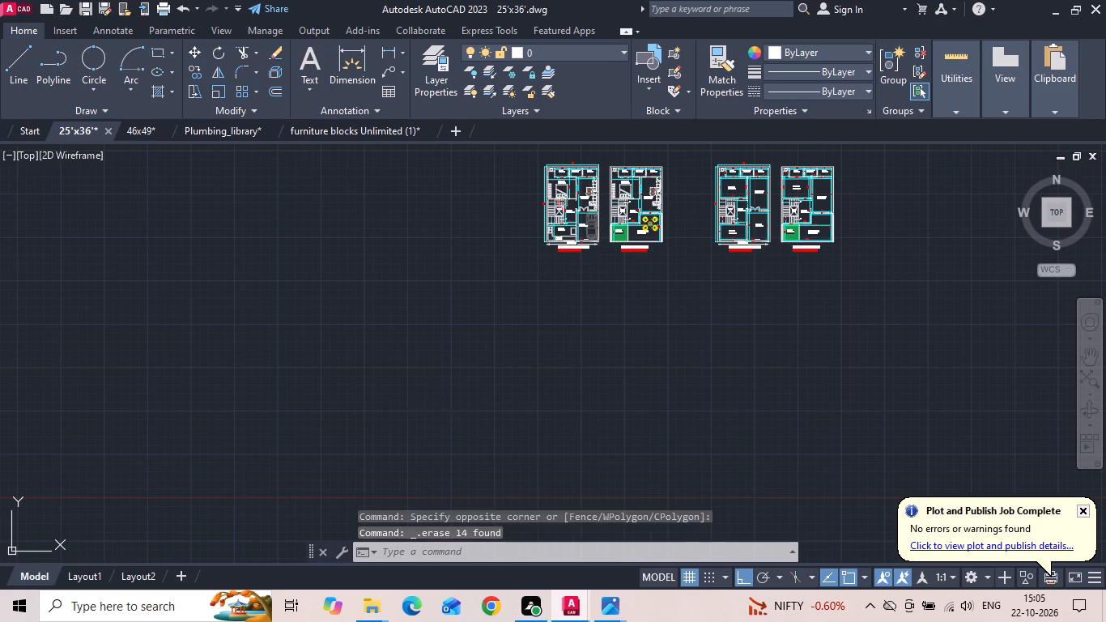